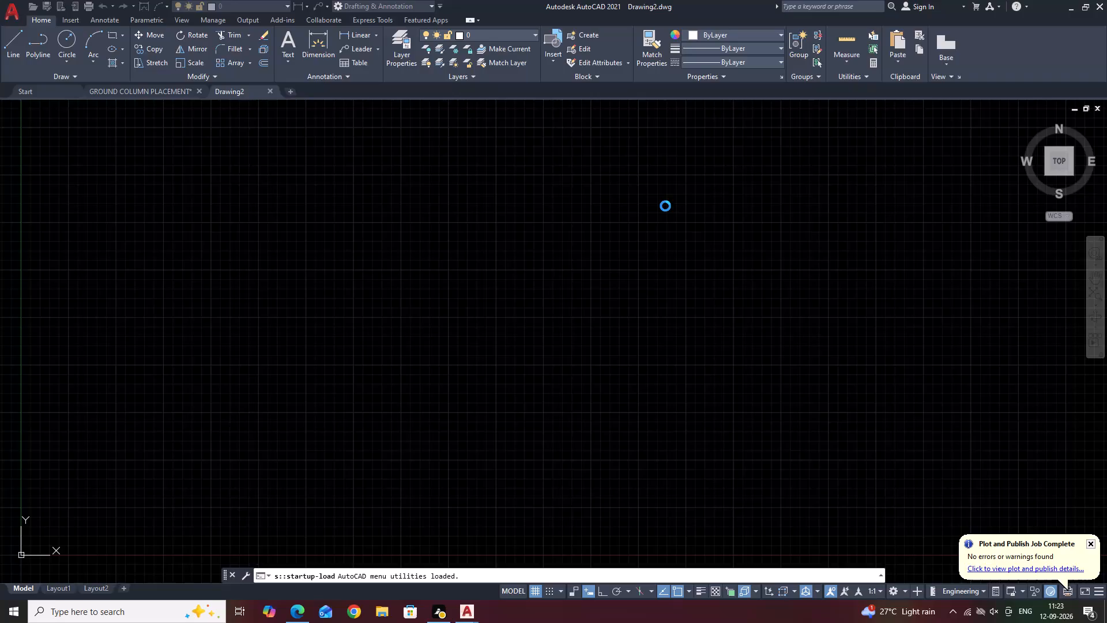
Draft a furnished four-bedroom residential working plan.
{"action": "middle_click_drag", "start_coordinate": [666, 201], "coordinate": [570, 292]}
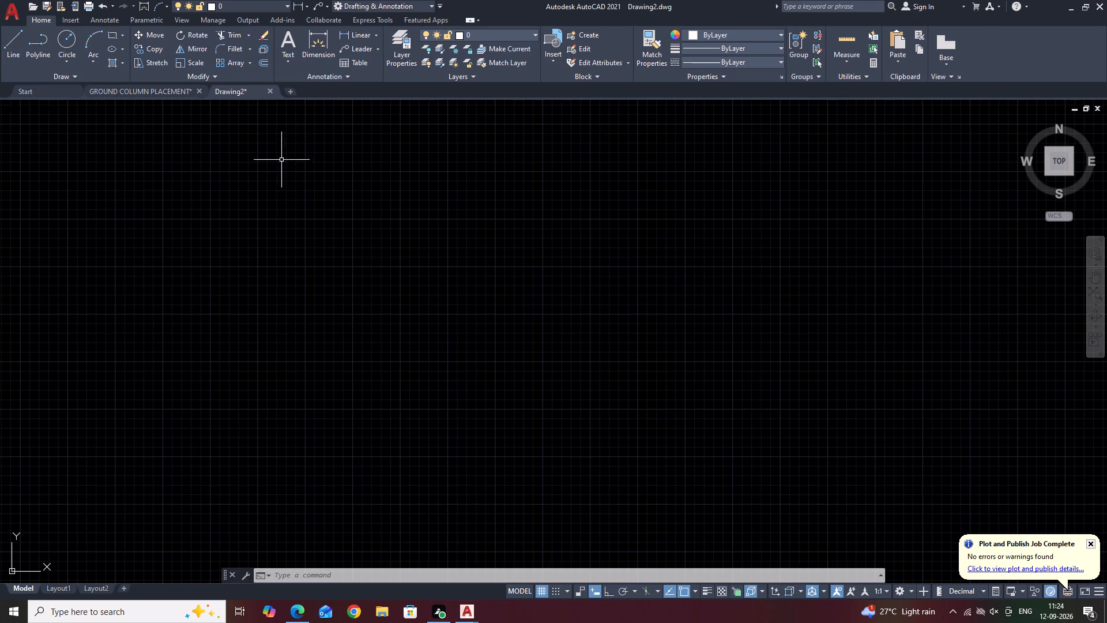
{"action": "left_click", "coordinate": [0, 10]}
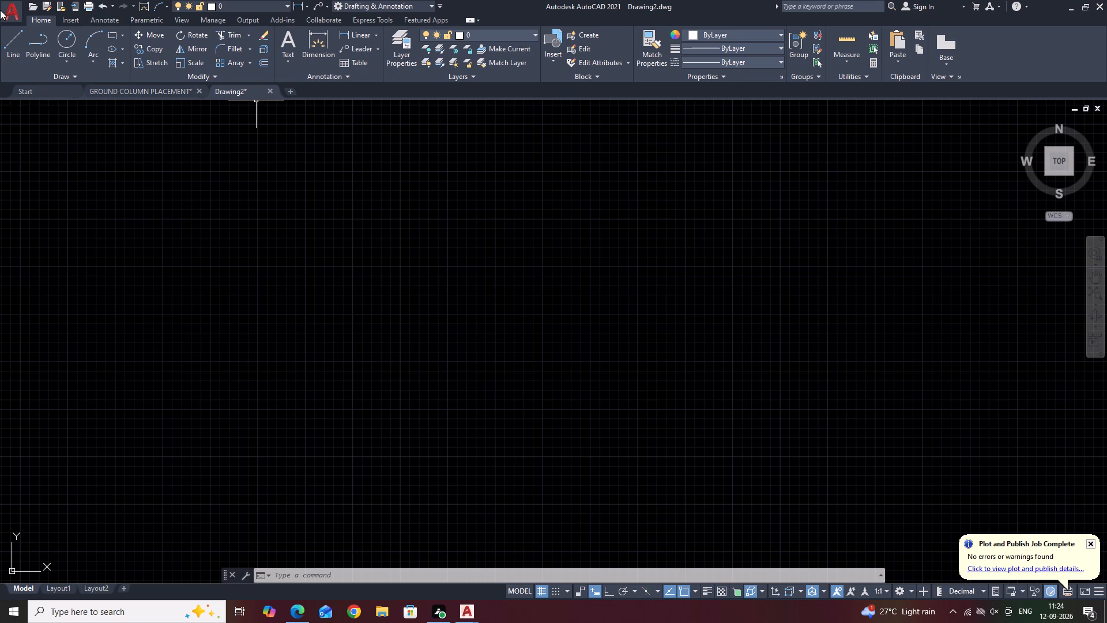
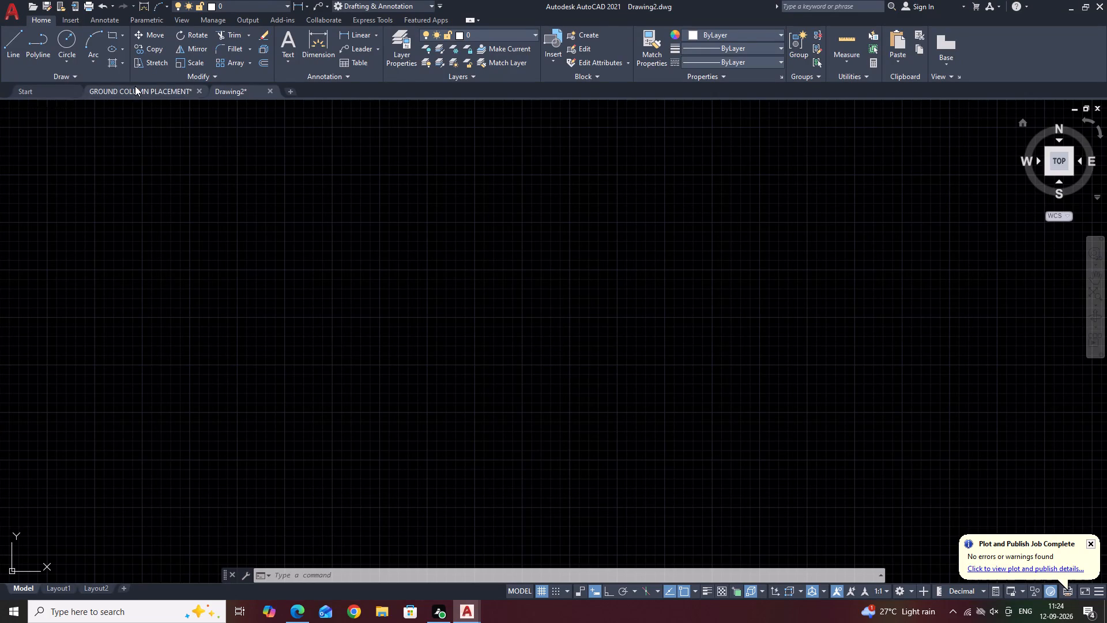
Save the blank drawing as WORKING PLAN in the MANISHA folder on the Desktop.
{"action": "left_click", "coordinate": [5, 14]}
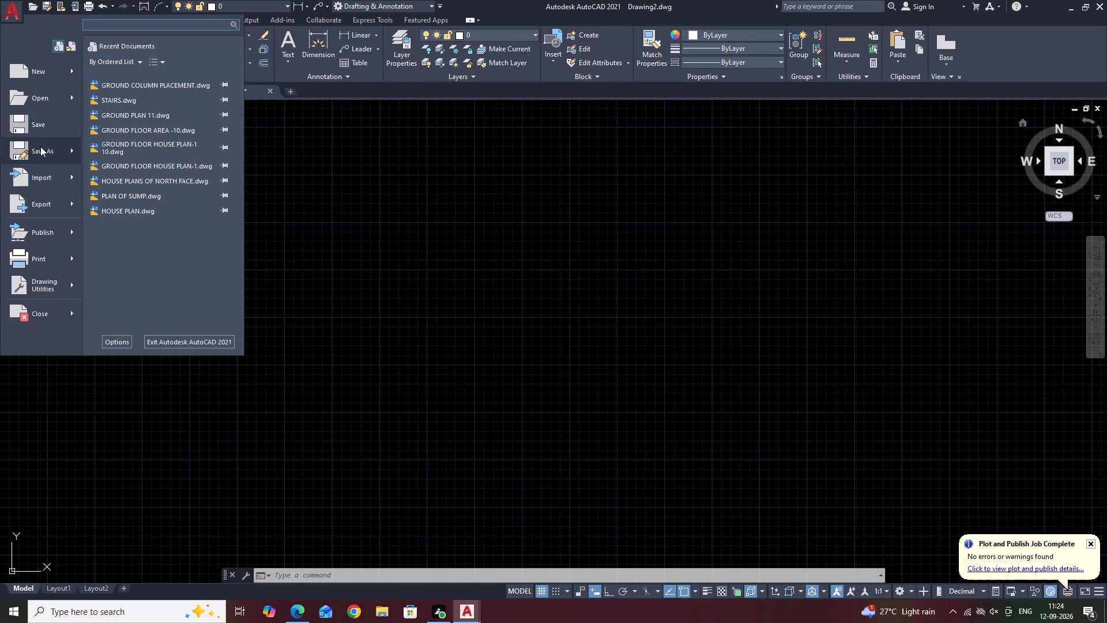
{"action": "left_click", "coordinate": [40, 147]}
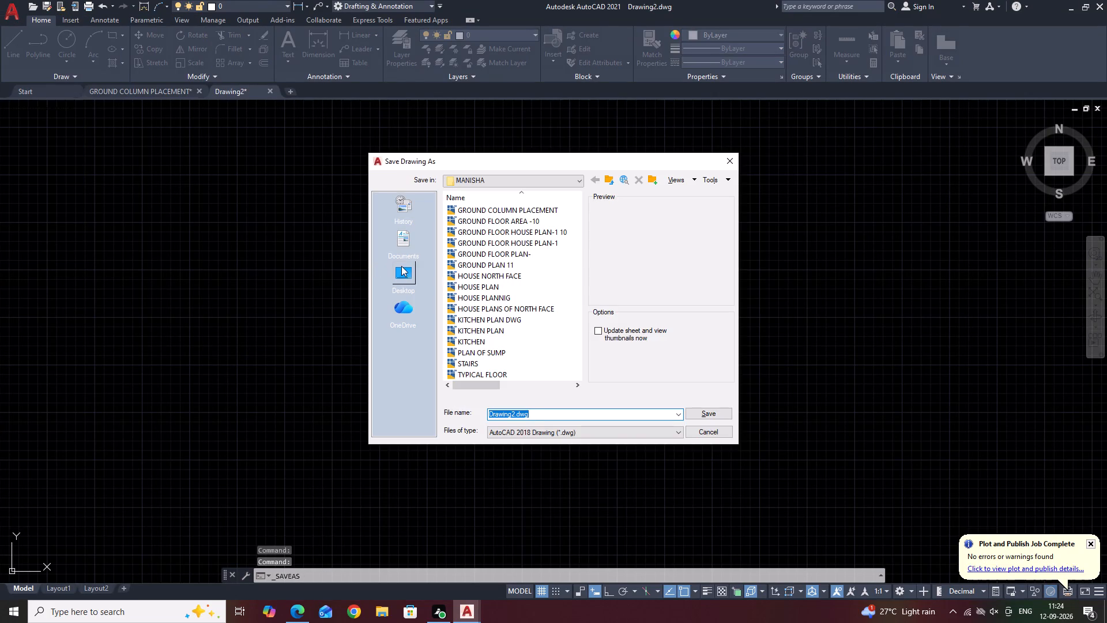
{"action": "left_click", "coordinate": [401, 267]}
{"action": "left_click", "coordinate": [491, 265]}
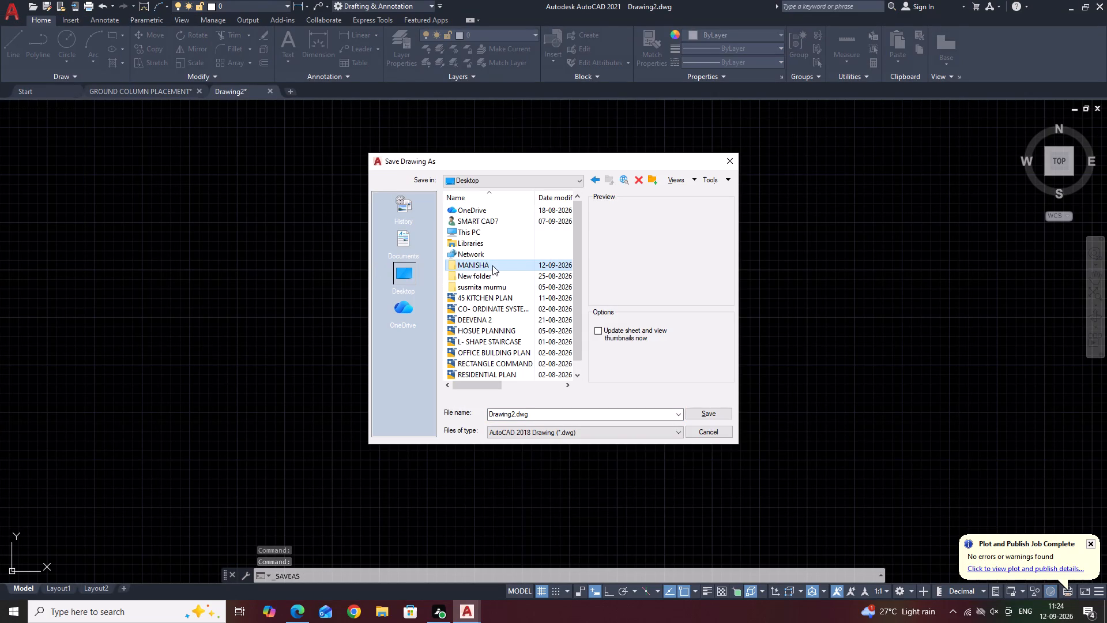
{"action": "double_click", "coordinate": [494, 265]}
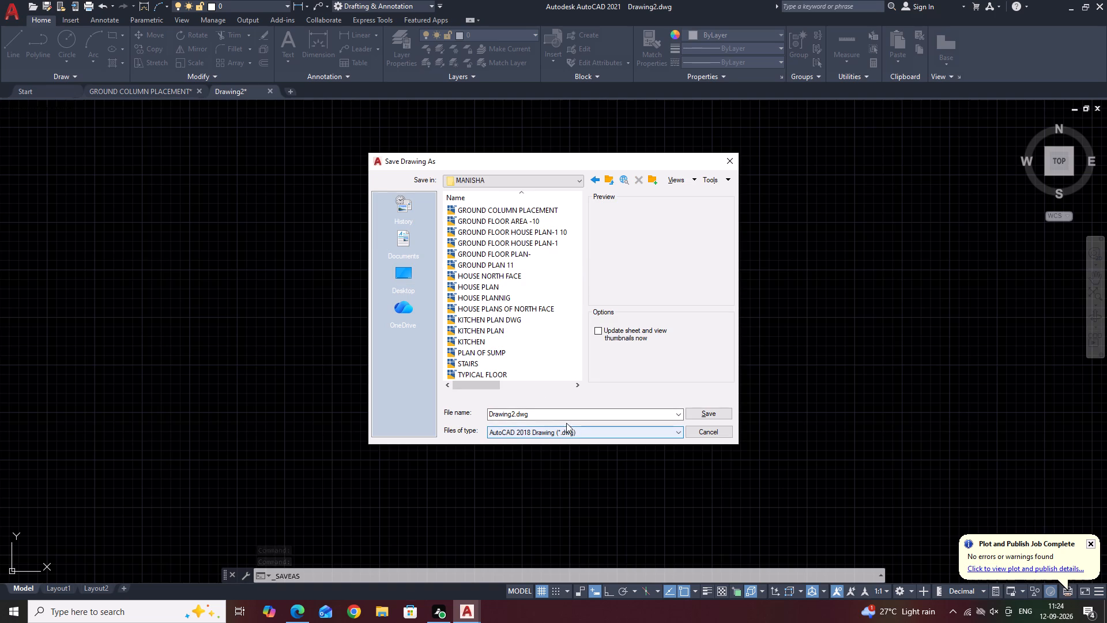
{"action": "left_click", "coordinate": [565, 414]}
{"action": "key", "text": "w"}
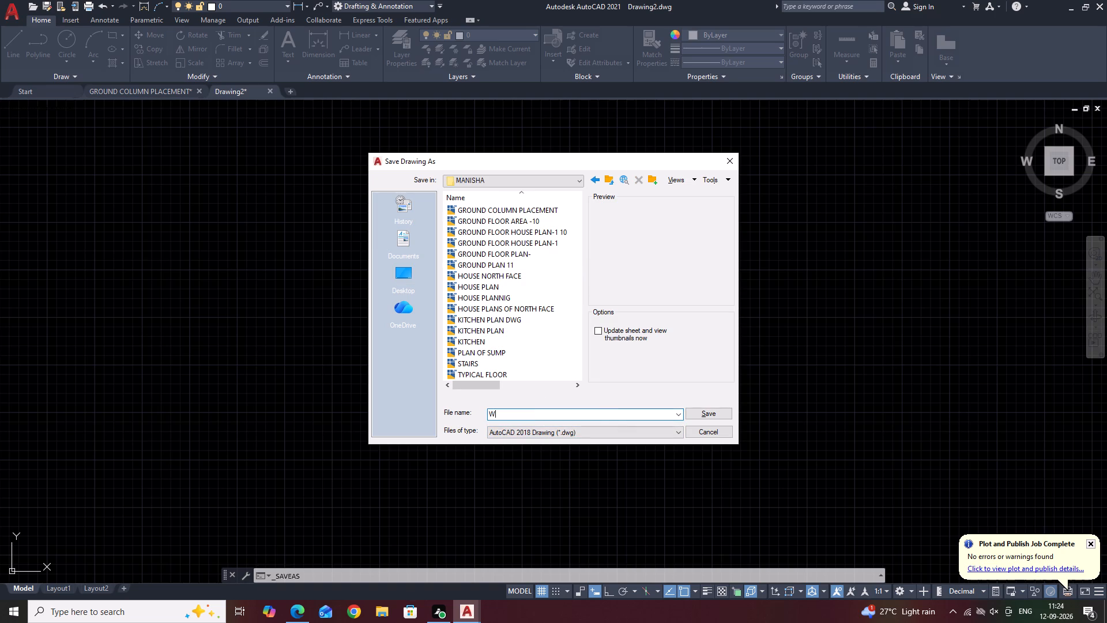
{"action": "key", "text": "o"}
{"action": "type", "text": "RKING PLAN"}
{"action": "left_click", "coordinate": [704, 414]}
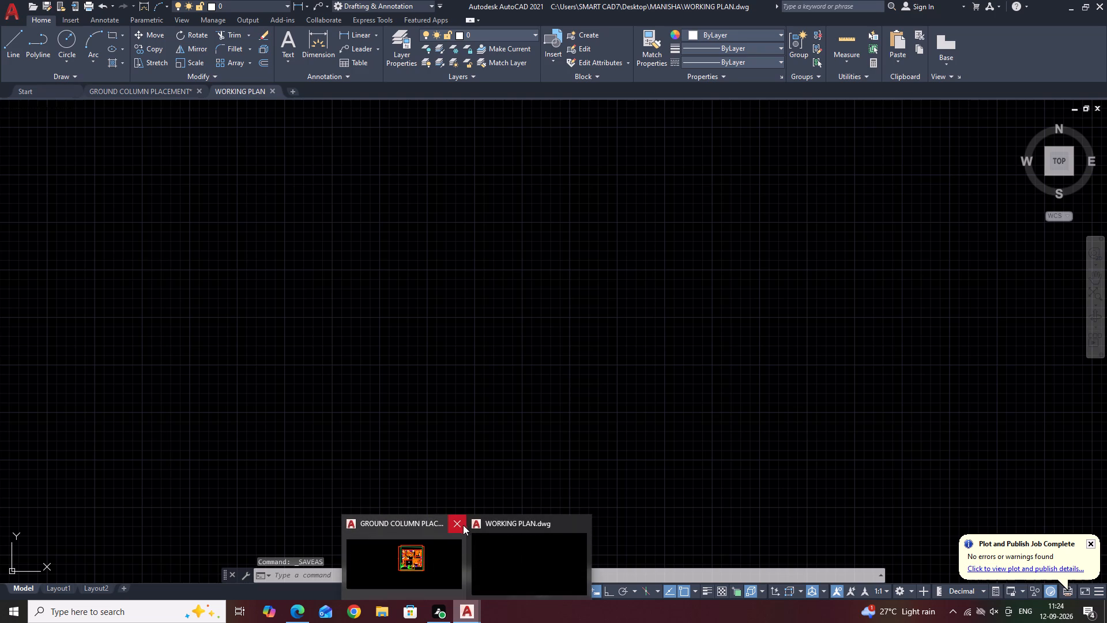
{"action": "left_click", "coordinate": [462, 523]}
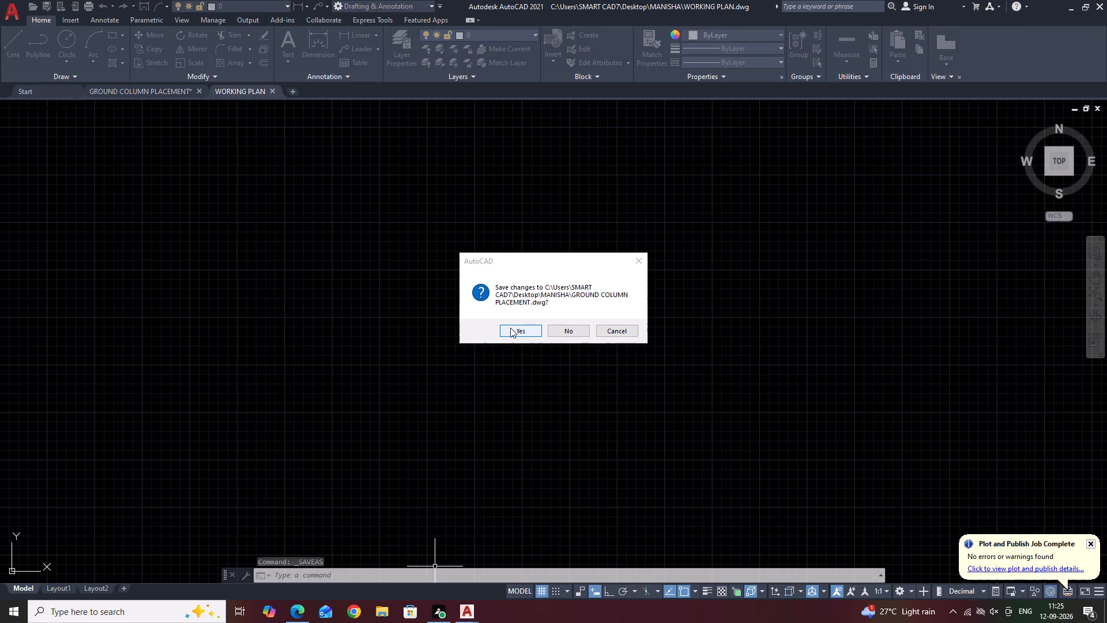
{"action": "left_click", "coordinate": [638, 262]}
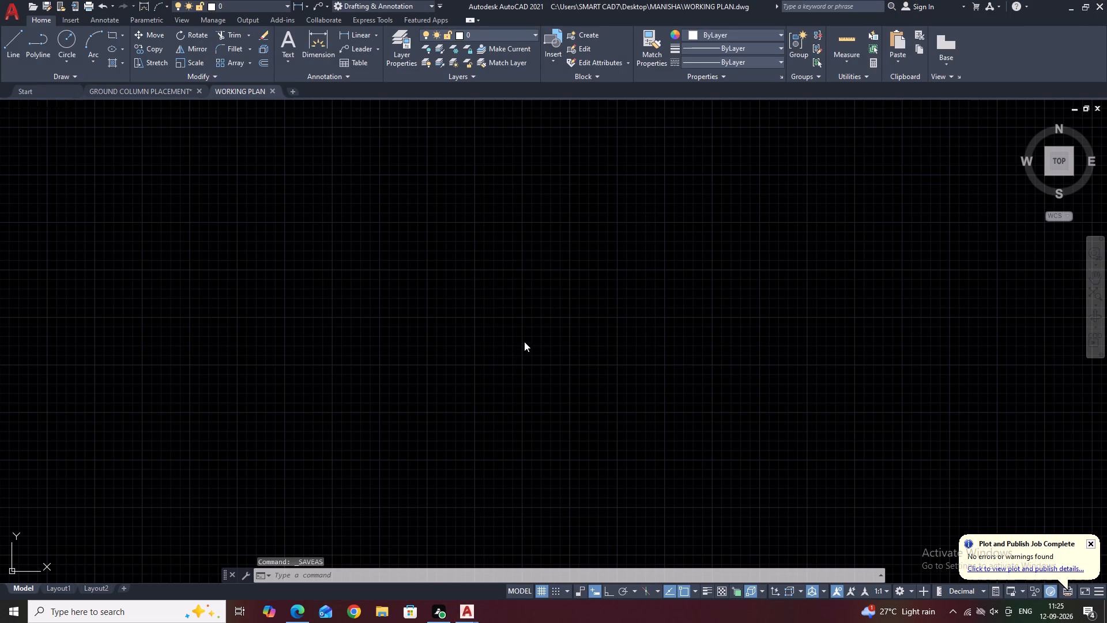
Review the Open and Save options and apply them as they are.
{"action": "middle_click_drag", "start_coordinate": [524, 341], "coordinate": [447, 400]}
{"action": "scroll", "coordinate": [517, 291], "scroll_direction": "down", "scroll_amount": 3}
{"action": "middle_click_drag", "start_coordinate": [669, 252], "coordinate": [431, 412]}
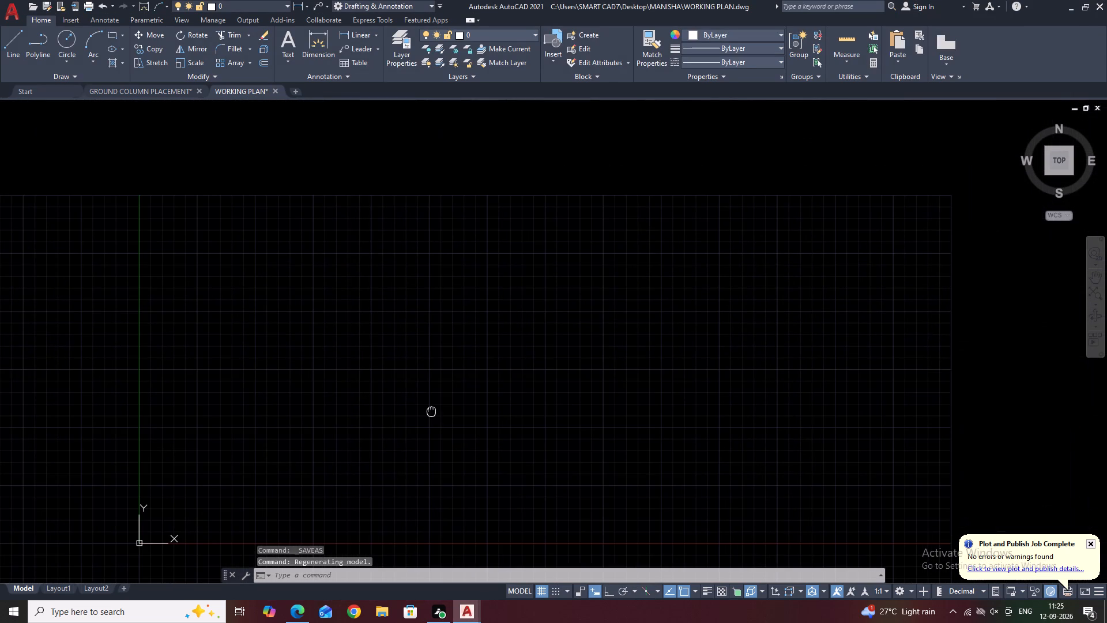
{"action": "type", "text": "OP"}
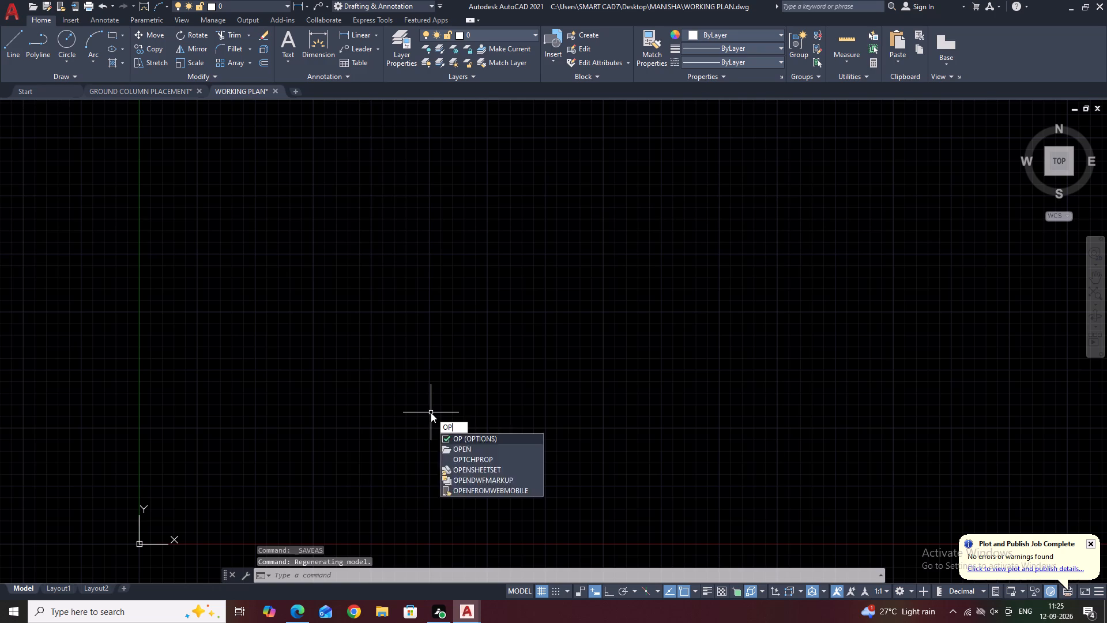
{"action": "key", "text": "space"}
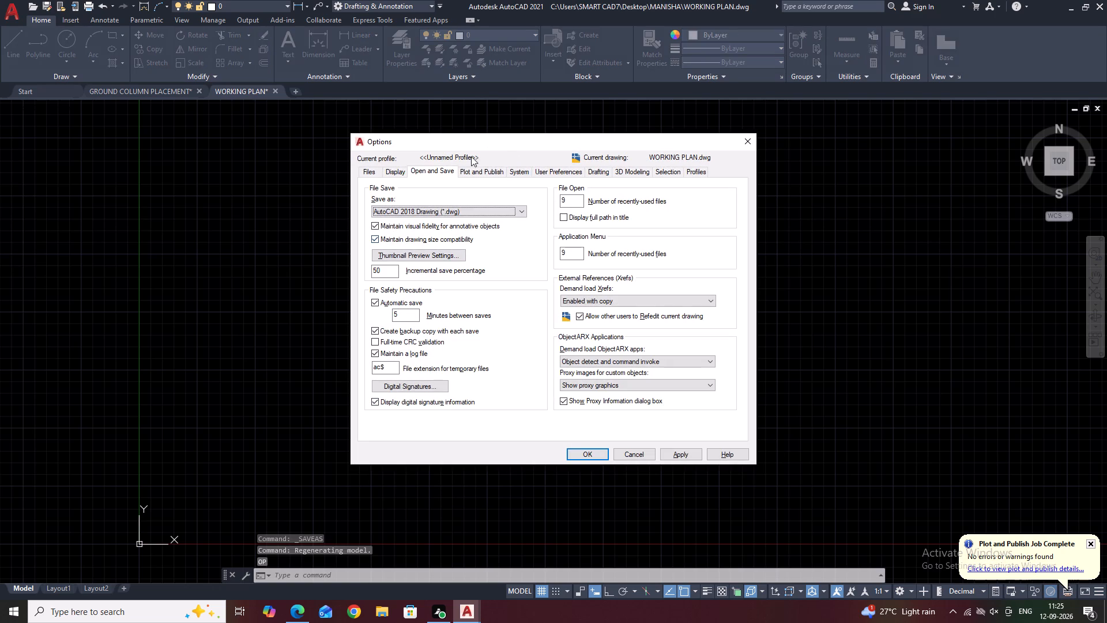
{"action": "left_click", "coordinate": [682, 459]}
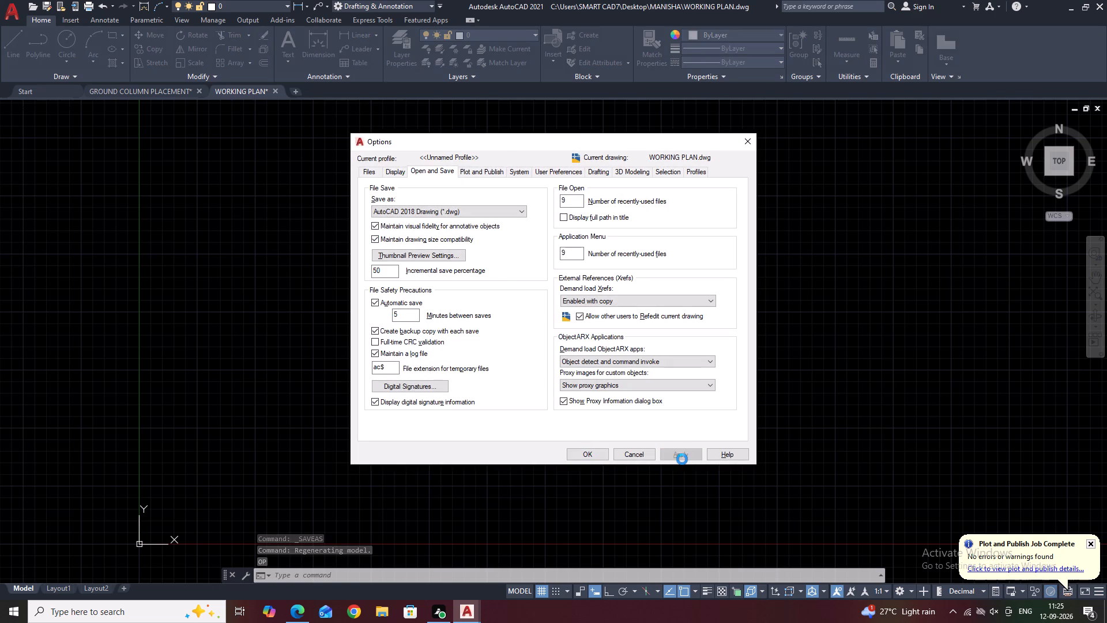
{"action": "left_click", "coordinate": [588, 453]}
Configure the drawing units to Decimal length with one decimal place (0.0).
{"action": "middle_click_drag", "start_coordinate": [695, 284], "coordinate": [522, 379]}
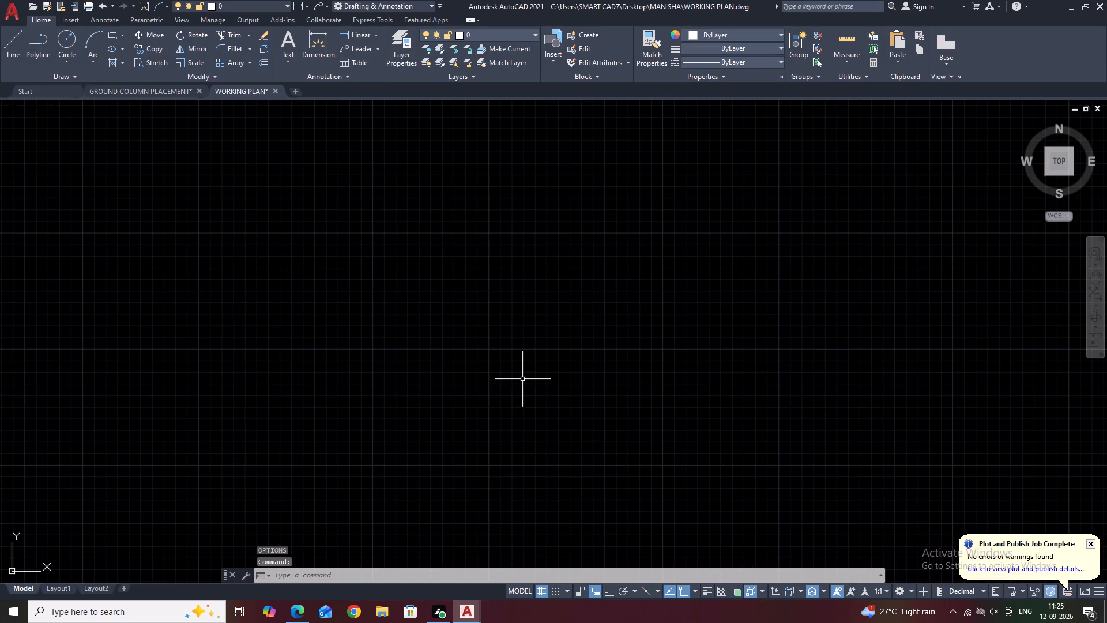
{"action": "type", "text": "UN"}
{"action": "key", "text": "space"}
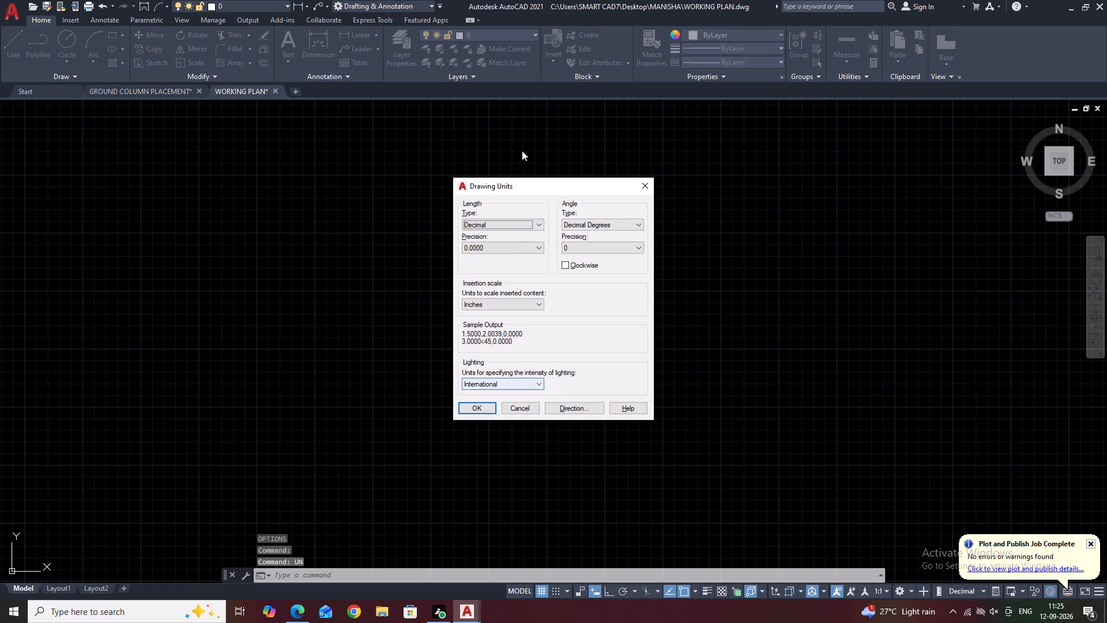
{"action": "left_click", "coordinate": [525, 220]}
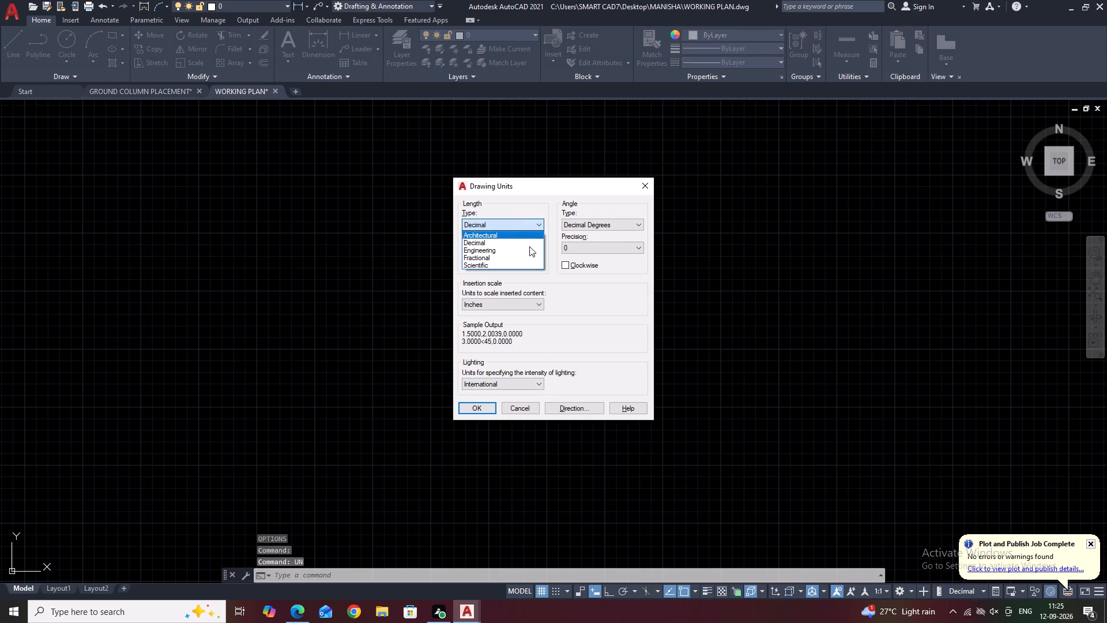
{"action": "left_click", "coordinate": [529, 227]}
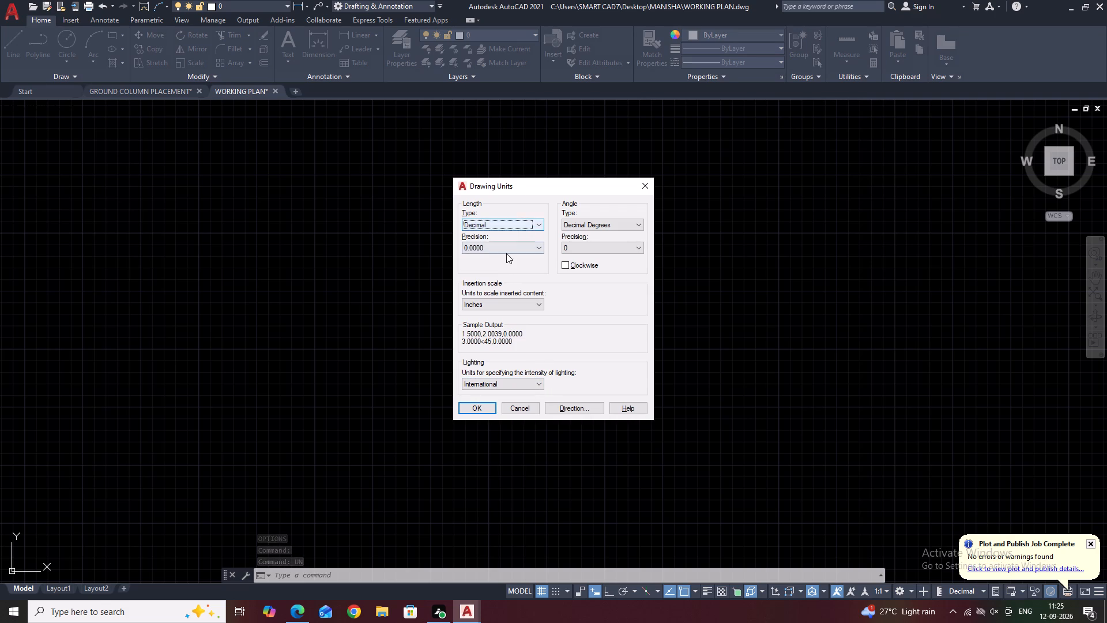
{"action": "left_click", "coordinate": [506, 252]}
{"action": "left_click", "coordinate": [496, 262]}
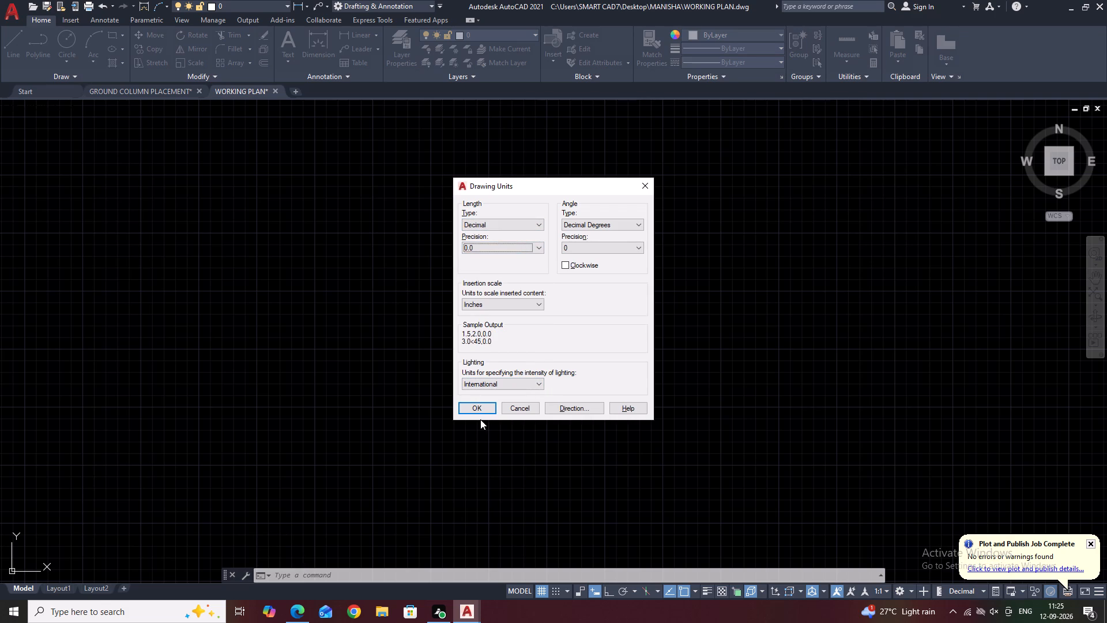
{"action": "left_click", "coordinate": [477, 410]}
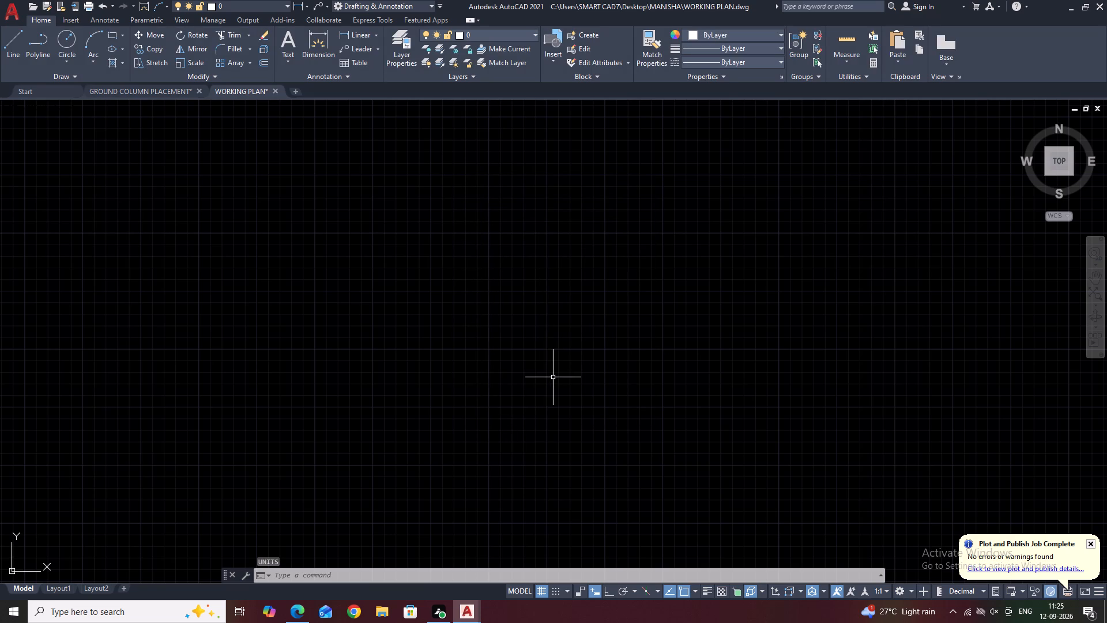
Set the Standard dimension style's linear precision to 0.0 and make a dimension style current.
{"action": "type", "text": "D"}
{"action": "key", "text": "space"}
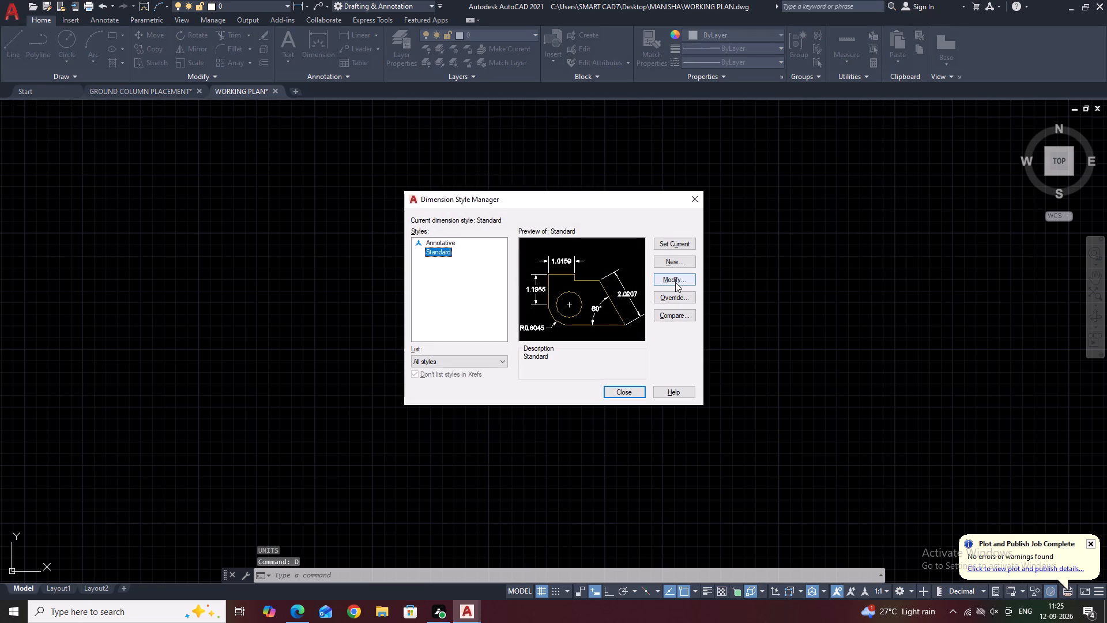
{"action": "left_click", "coordinate": [675, 282]}
{"action": "left_click", "coordinate": [517, 214]}
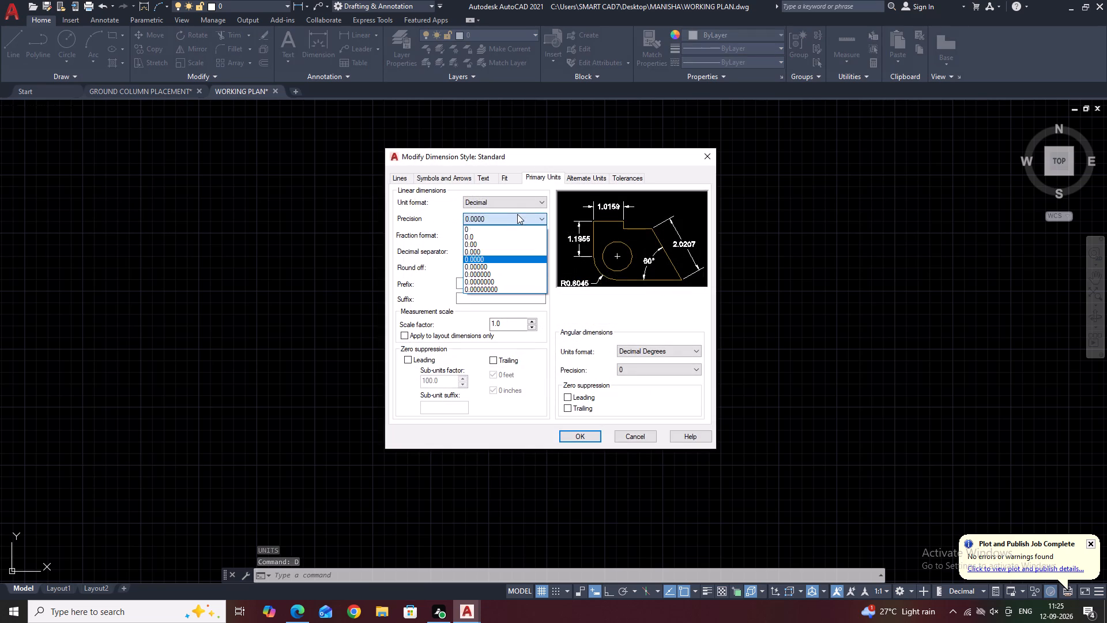
{"action": "left_click", "coordinate": [493, 235]}
{"action": "left_click", "coordinate": [579, 438]}
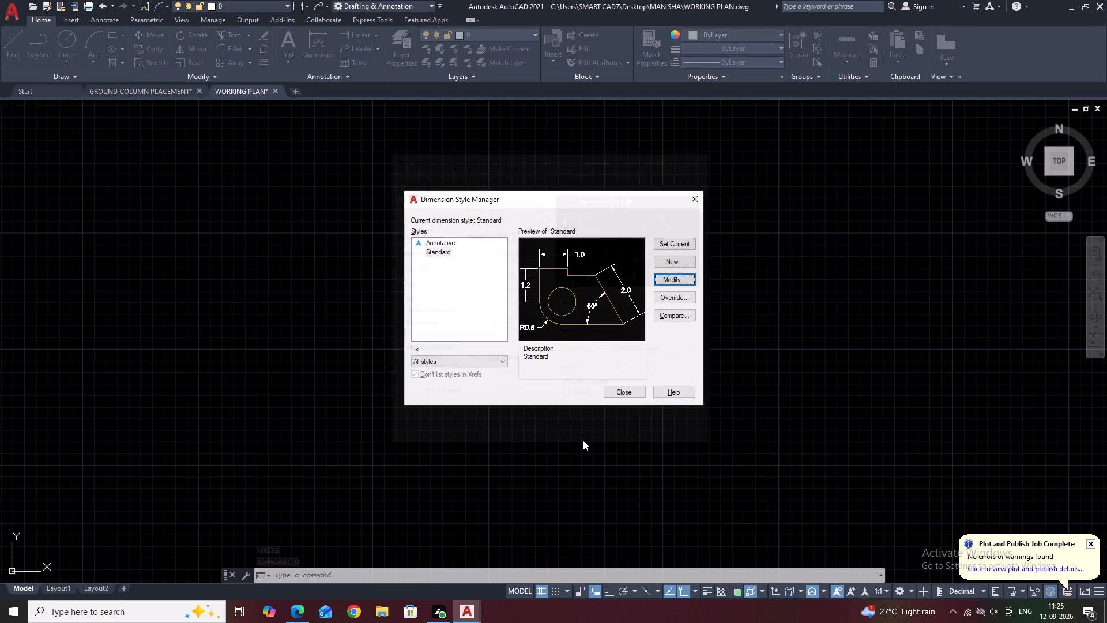
{"action": "left_click", "coordinate": [684, 240]}
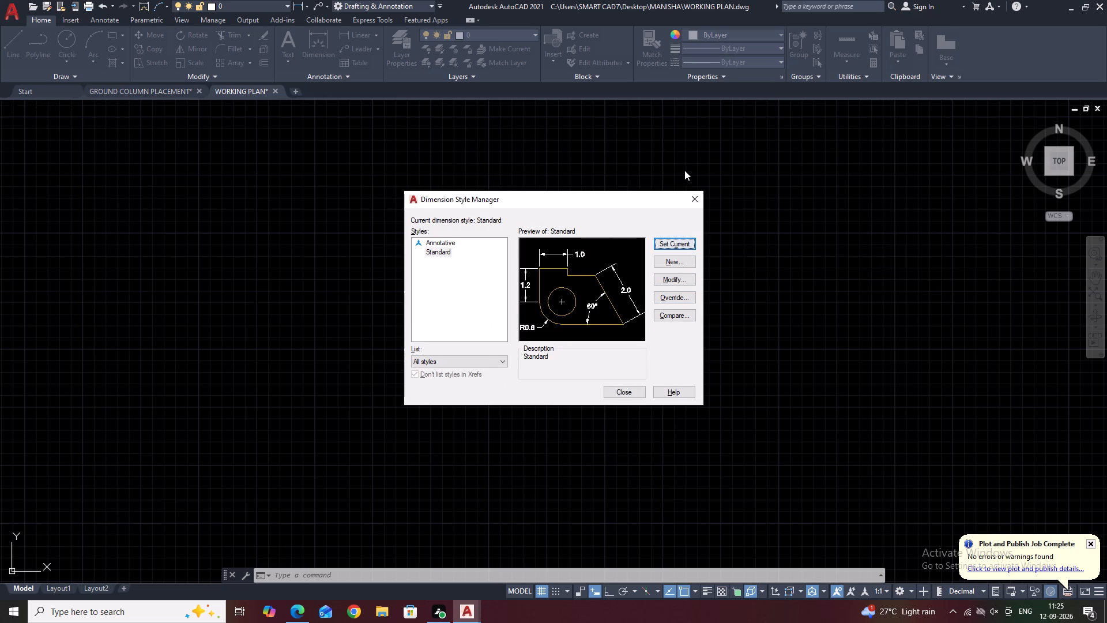
{"action": "left_click", "coordinate": [688, 182]}
{"action": "left_click", "coordinate": [688, 193]}
Draw a rectangle near the origin with a length of 1800 and a width of 2785.
{"action": "middle_click_drag", "start_coordinate": [505, 181], "coordinate": [598, 291]}
{"action": "key", "text": "r"}
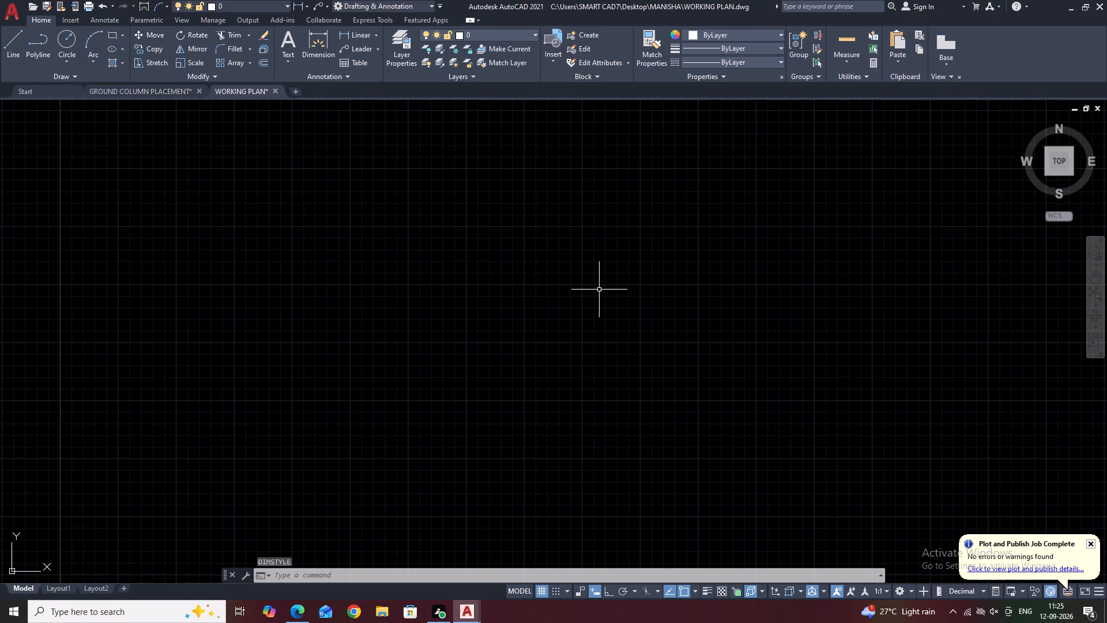
{"action": "type", "text": "EC"}
{"action": "key", "text": "space"}
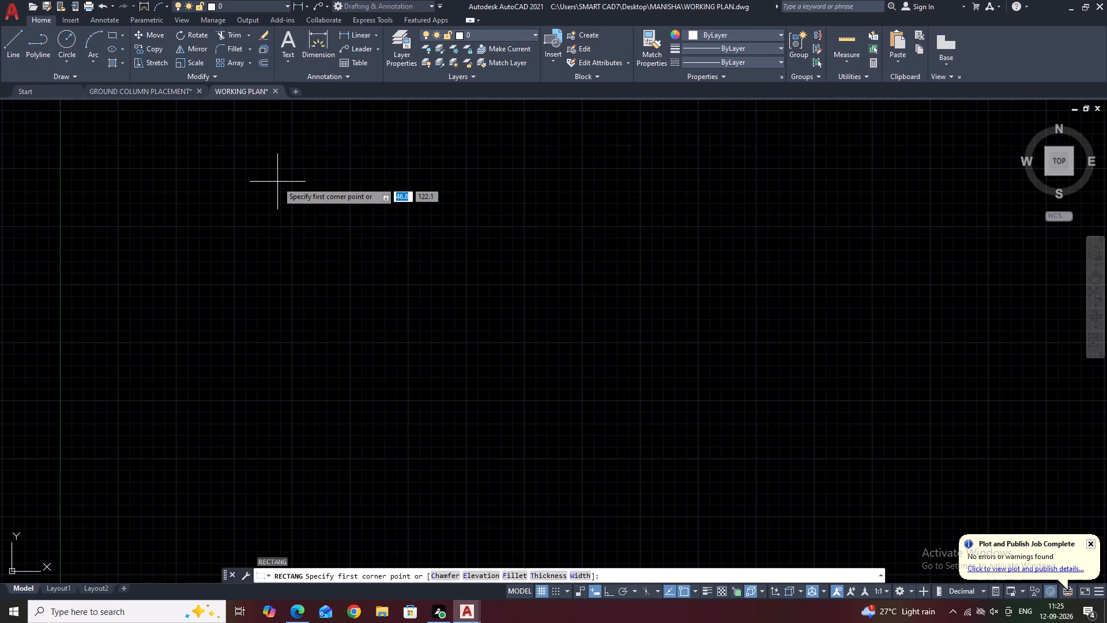
{"action": "left_click", "coordinate": [266, 182]}
{"action": "key", "text": "d"}
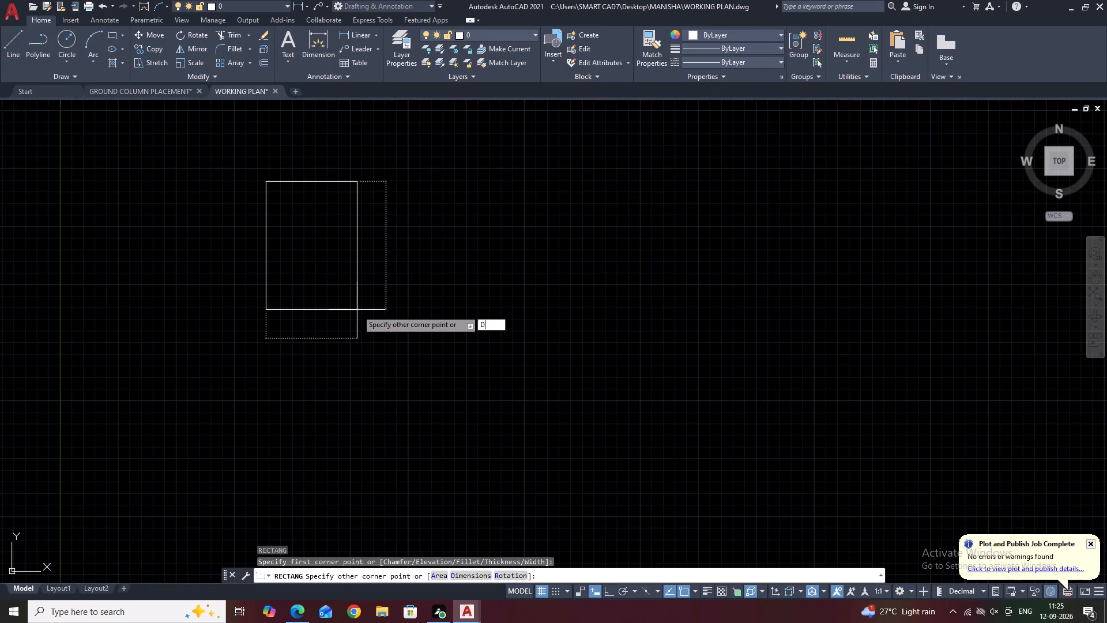
{"action": "key", "text": "space"}
{"action": "type", "text": "1800"}
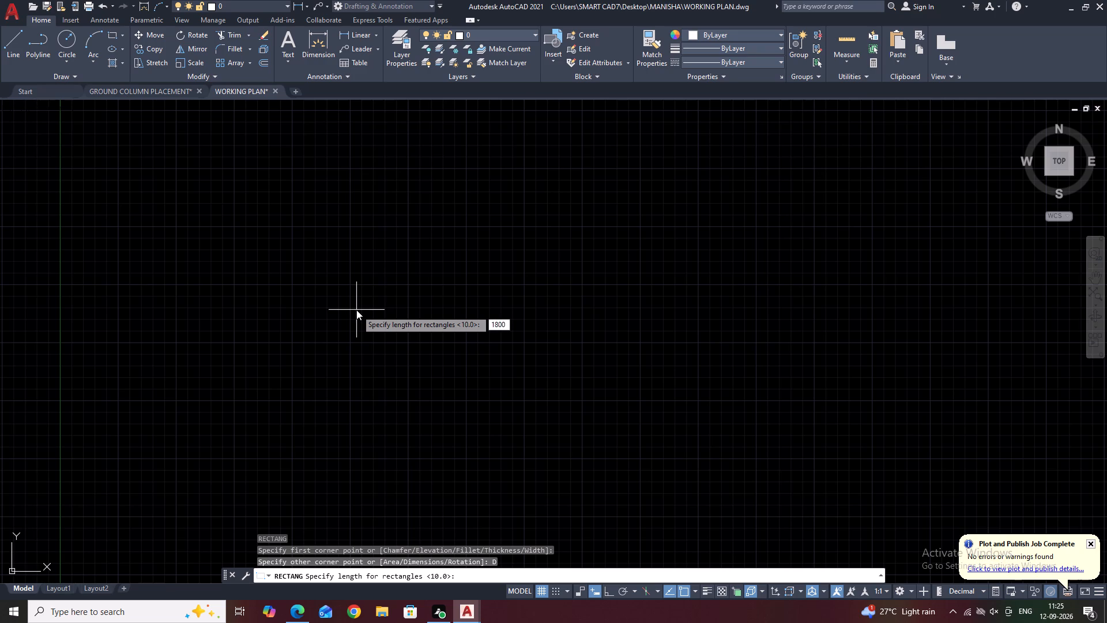
{"action": "key", "text": "Return"}
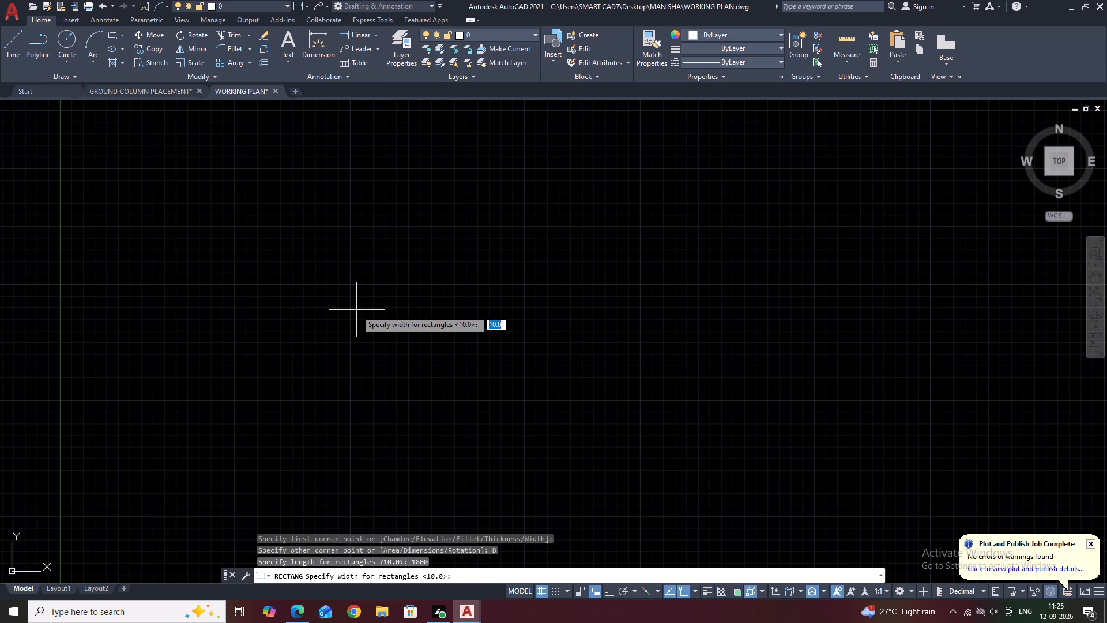
{"action": "type", "text": "2785"}
{"action": "key", "text": "Return"}
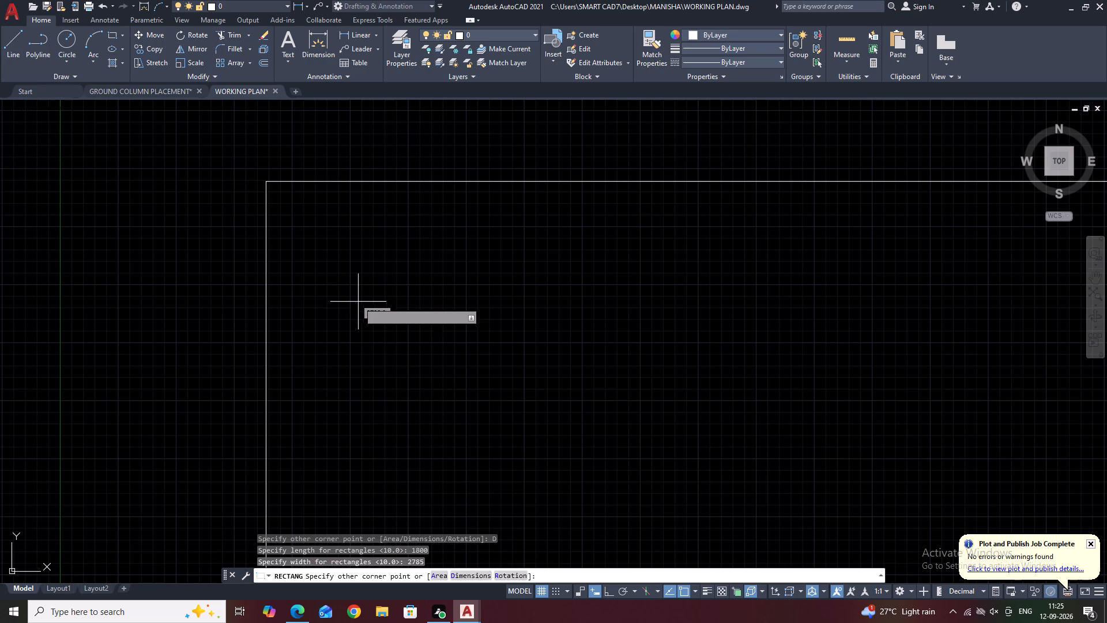
{"action": "scroll", "coordinate": [360, 277], "scroll_direction": "down", "scroll_amount": 20}
{"action": "left_click", "coordinate": [357, 280]}
{"action": "scroll", "coordinate": [335, 220], "scroll_direction": "down", "scroll_amount": 6}
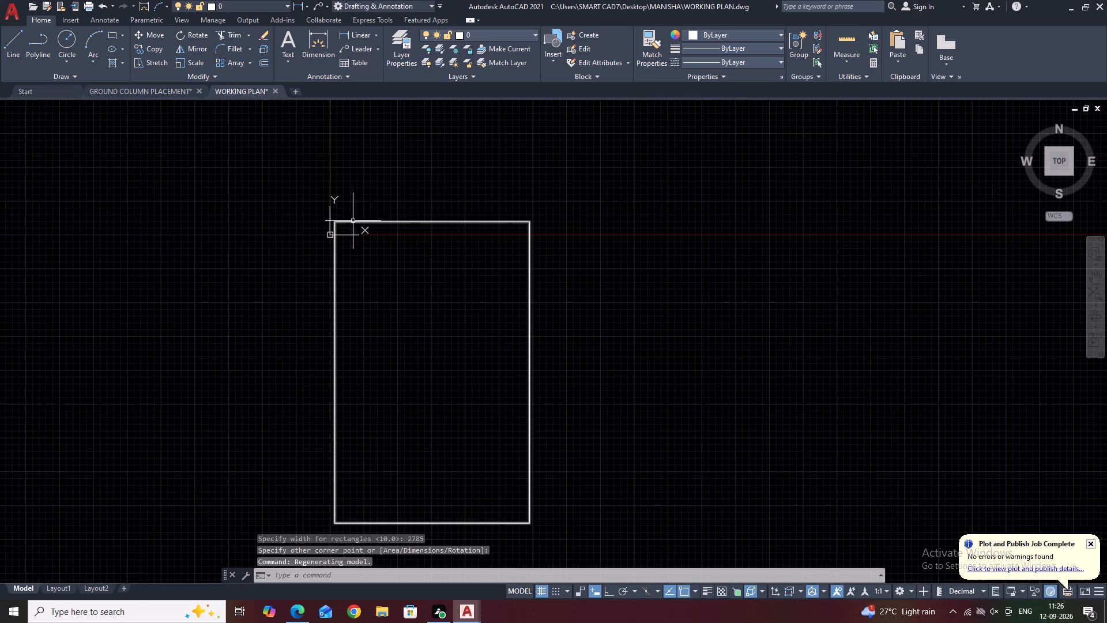
Move the rectangle well away from the origin, up and to the right, into empty space.
{"action": "scroll", "coordinate": [360, 222], "scroll_direction": "down", "scroll_amount": 6}
{"action": "left_click", "coordinate": [496, 284]}
{"action": "left_click", "coordinate": [426, 228]}
{"action": "middle_click_drag", "start_coordinate": [536, 245], "coordinate": [446, 355]}
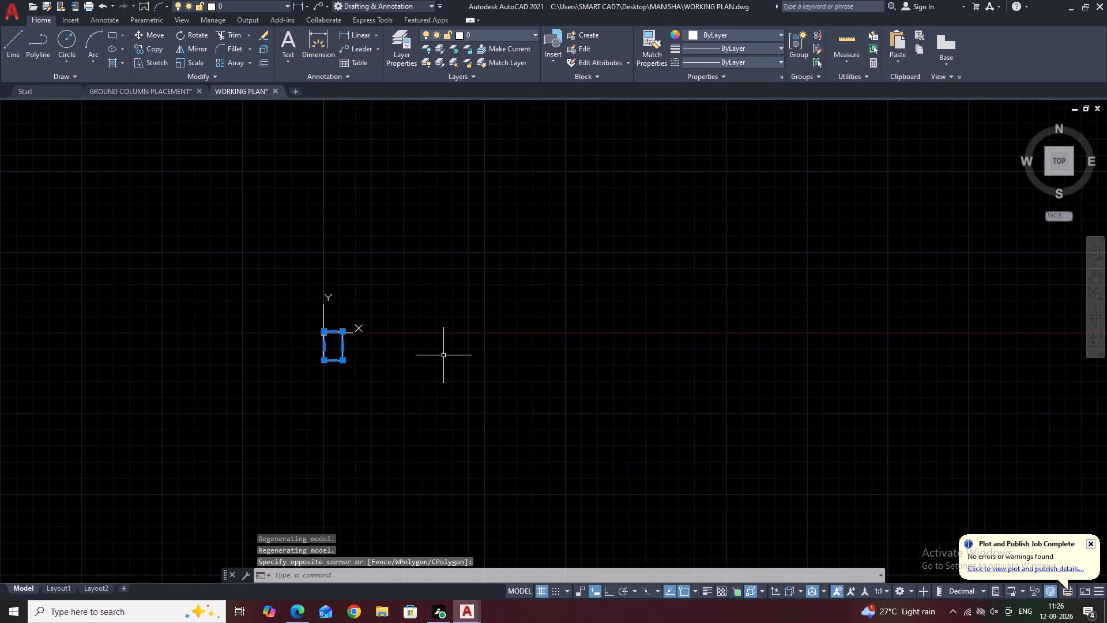
{"action": "key", "text": "m"}
{"action": "key", "text": "space"}
{"action": "left_click", "coordinate": [339, 343]}
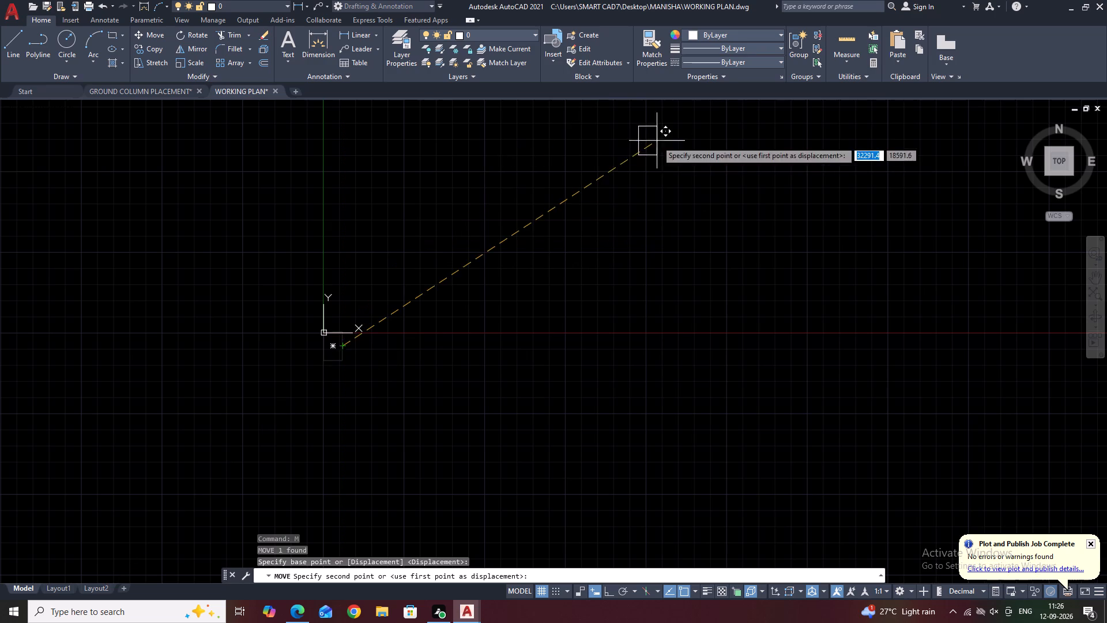
{"action": "left_click", "coordinate": [661, 137]}
Move the rectangle farther up into empty space, away from the origin.
{"action": "scroll", "coordinate": [657, 131], "scroll_direction": "up", "scroll_amount": 3}
{"action": "middle_click_drag", "start_coordinate": [660, 126], "coordinate": [551, 269]}
{"action": "left_click", "coordinate": [608, 230]}
{"action": "left_click_drag", "start_coordinate": [451, 254], "coordinate": [441, 267]}
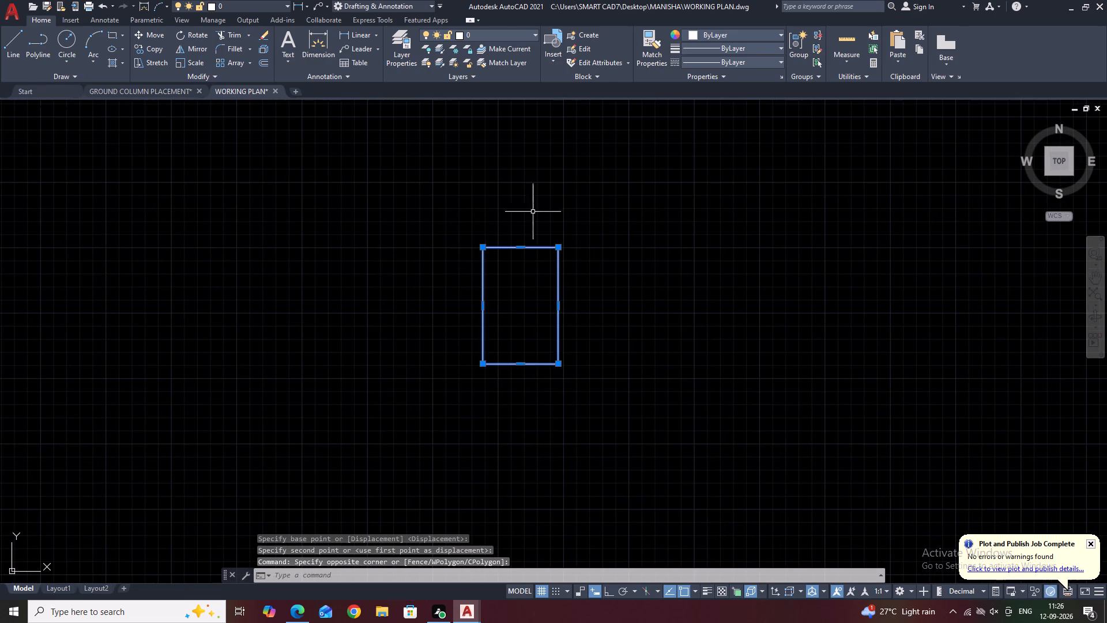
{"action": "middle_click_drag", "start_coordinate": [544, 194], "coordinate": [456, 333]}
{"action": "key", "text": "m"}
{"action": "key", "text": "space"}
{"action": "left_click_drag", "start_coordinate": [447, 362], "coordinate": [449, 352]}
{"action": "left_click", "coordinate": [485, 117]}
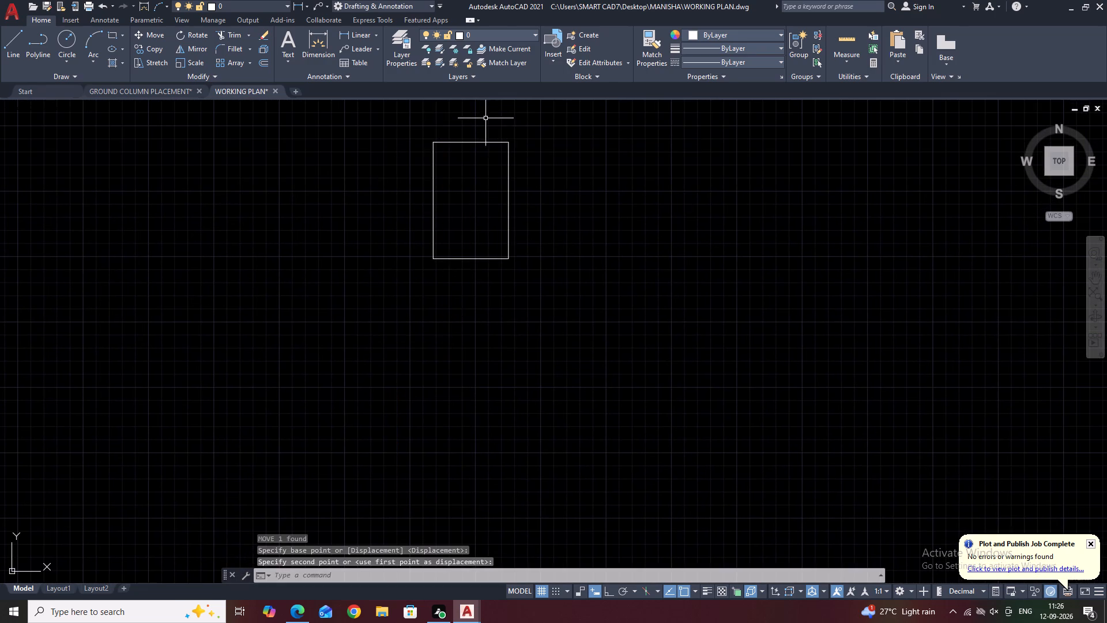
Move the rectangle up once more, slightly to the right, into clear drawing space.
{"action": "scroll", "coordinate": [481, 122], "scroll_direction": "up", "scroll_amount": 2}
{"action": "middle_click_drag", "start_coordinate": [500, 137], "coordinate": [469, 203]}
{"action": "left_click", "coordinate": [579, 202]}
{"action": "left_click_drag", "start_coordinate": [421, 290], "coordinate": [428, 301]}
{"action": "middle_click_drag", "start_coordinate": [590, 246], "coordinate": [502, 347]}
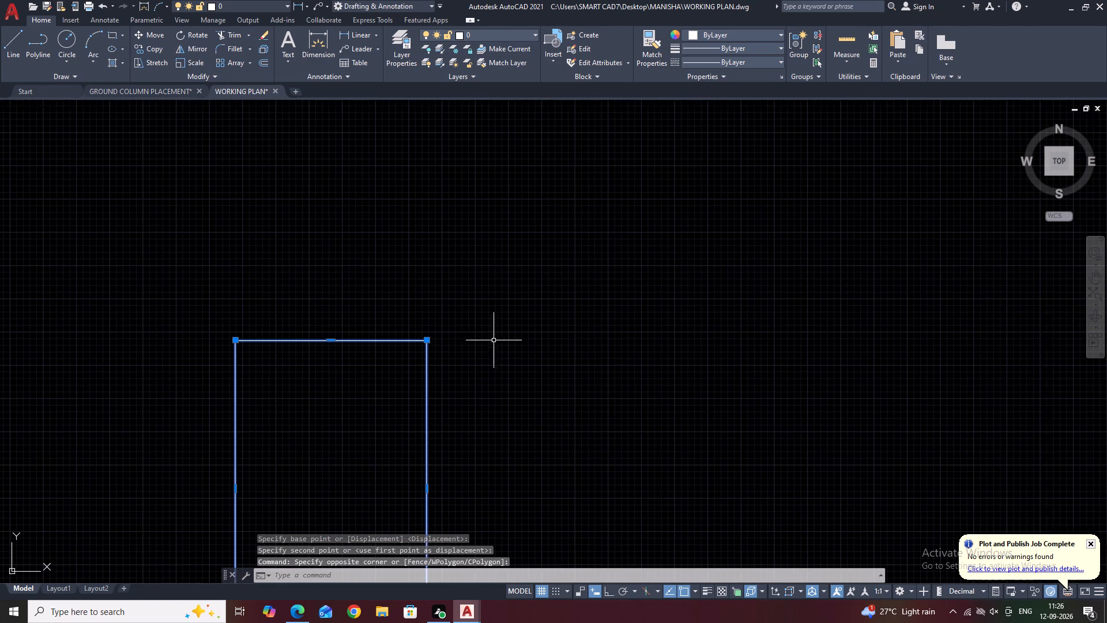
{"action": "key", "text": "m"}
{"action": "key", "text": "space"}
{"action": "left_click", "coordinate": [443, 332]}
{"action": "left_click", "coordinate": [494, 134]}
Explode the 1800 by 2785 rectangle into separate lines.
{"action": "middle_click_drag", "start_coordinate": [478, 180], "coordinate": [518, 192]}
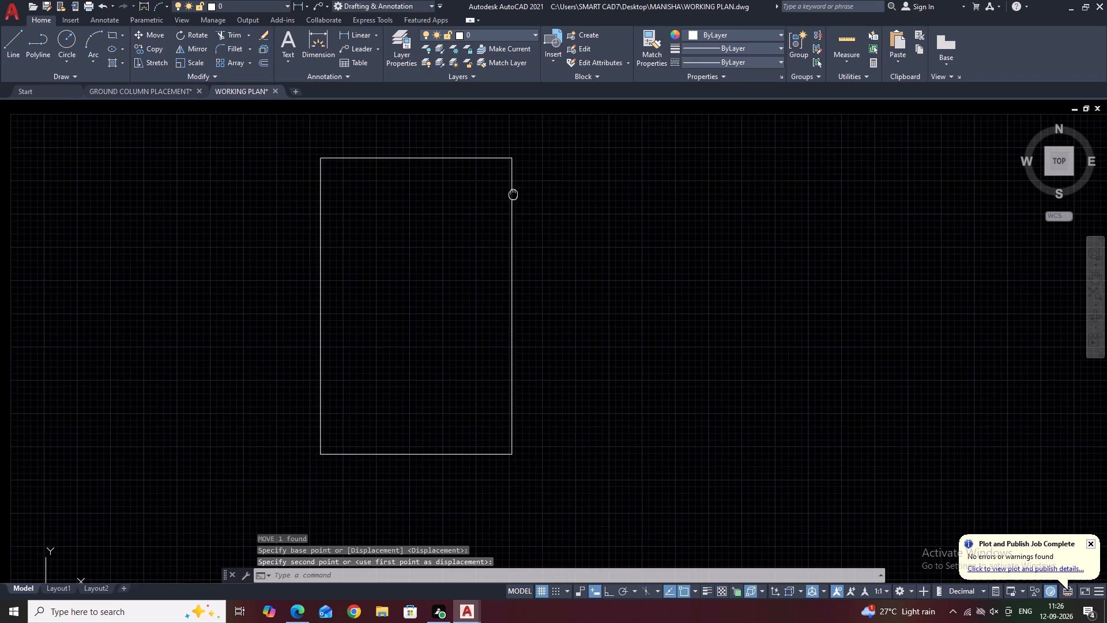
{"action": "middle_click_drag", "start_coordinate": [518, 192], "coordinate": [579, 164]}
{"action": "scroll", "coordinate": [579, 164], "scroll_direction": "up", "scroll_amount": 1}
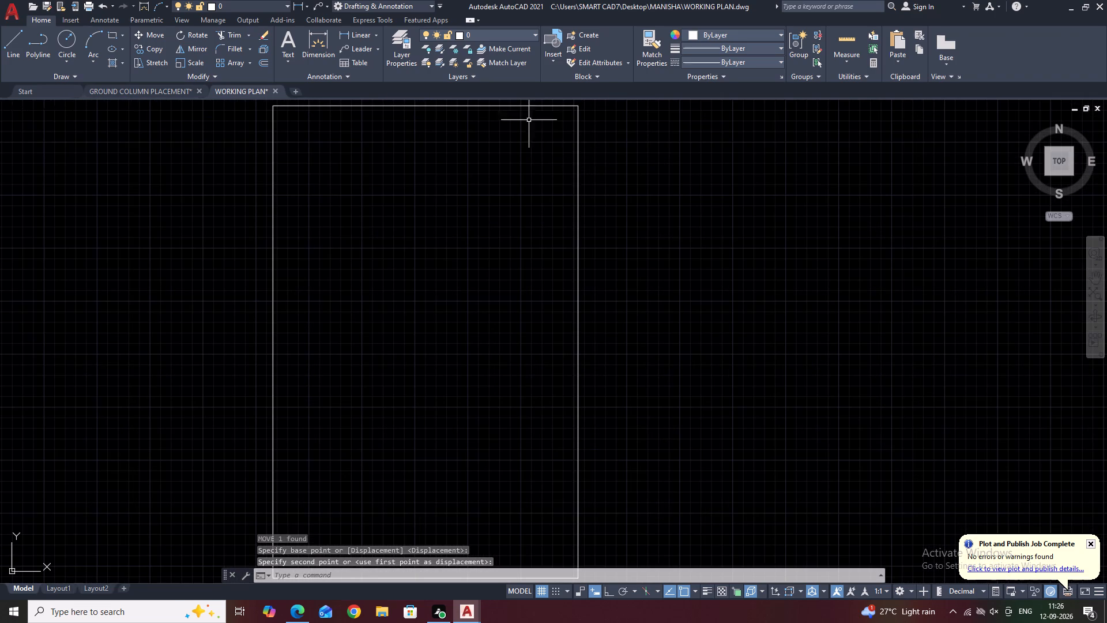
{"action": "middle_click_drag", "start_coordinate": [721, 147], "coordinate": [624, 140]}
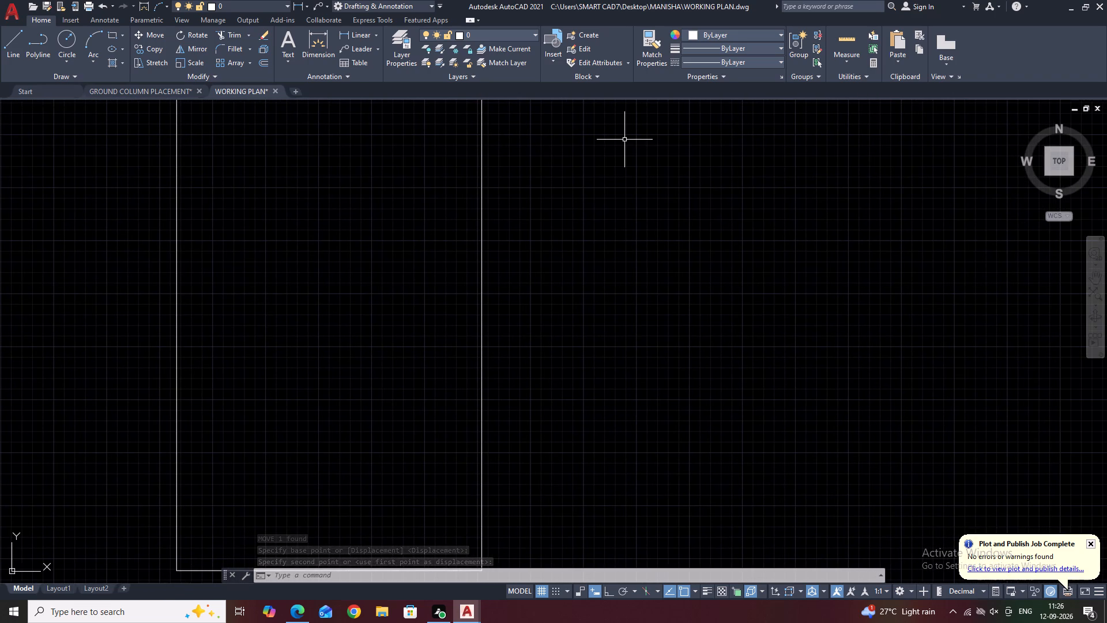
{"action": "key", "text": "r"}
{"action": "key", "text": "Escape"}
{"action": "scroll", "coordinate": [624, 140], "scroll_direction": "down", "scroll_amount": 6}
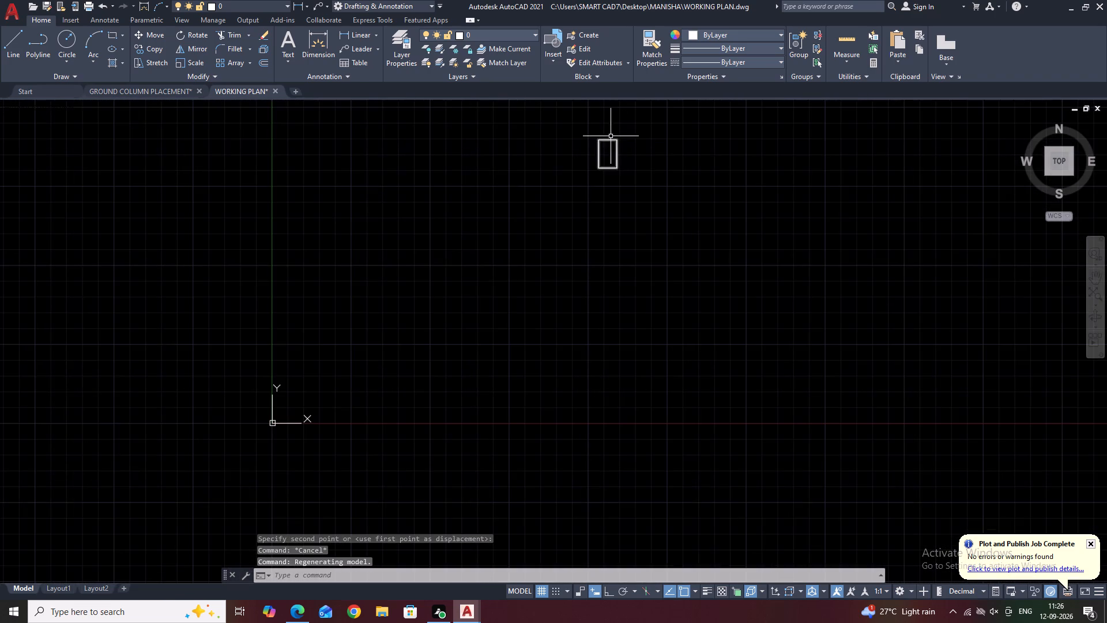
{"action": "scroll", "coordinate": [608, 136], "scroll_direction": "up", "scroll_amount": 3}
{"action": "left_click", "coordinate": [617, 155]}
{"action": "left_click", "coordinate": [604, 170]}
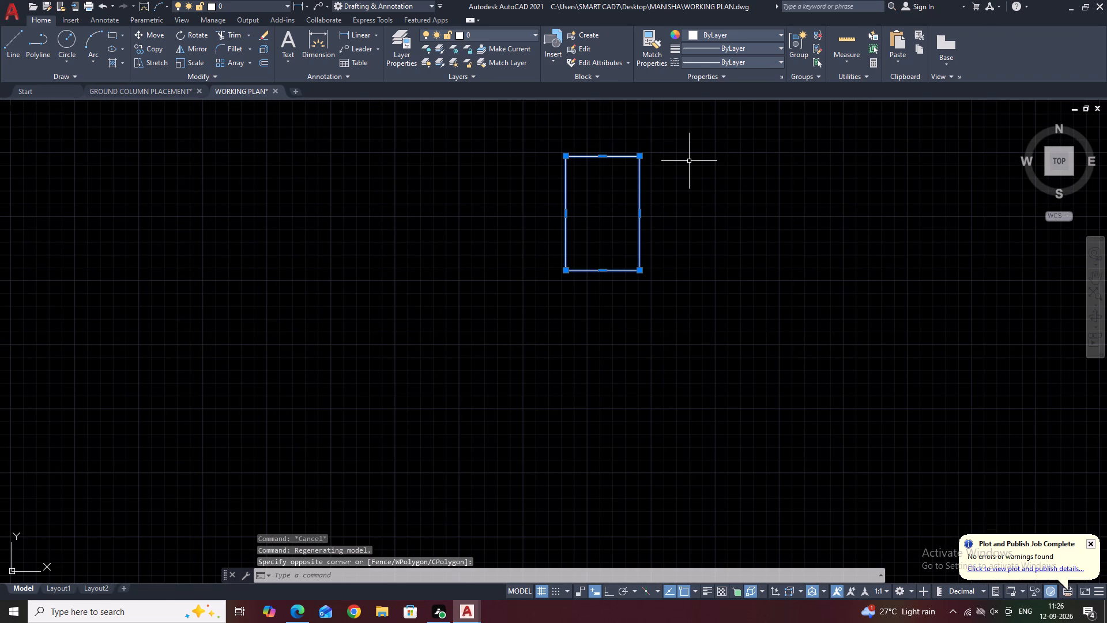
{"action": "type", "text": "X"}
{"action": "key", "text": "space"}
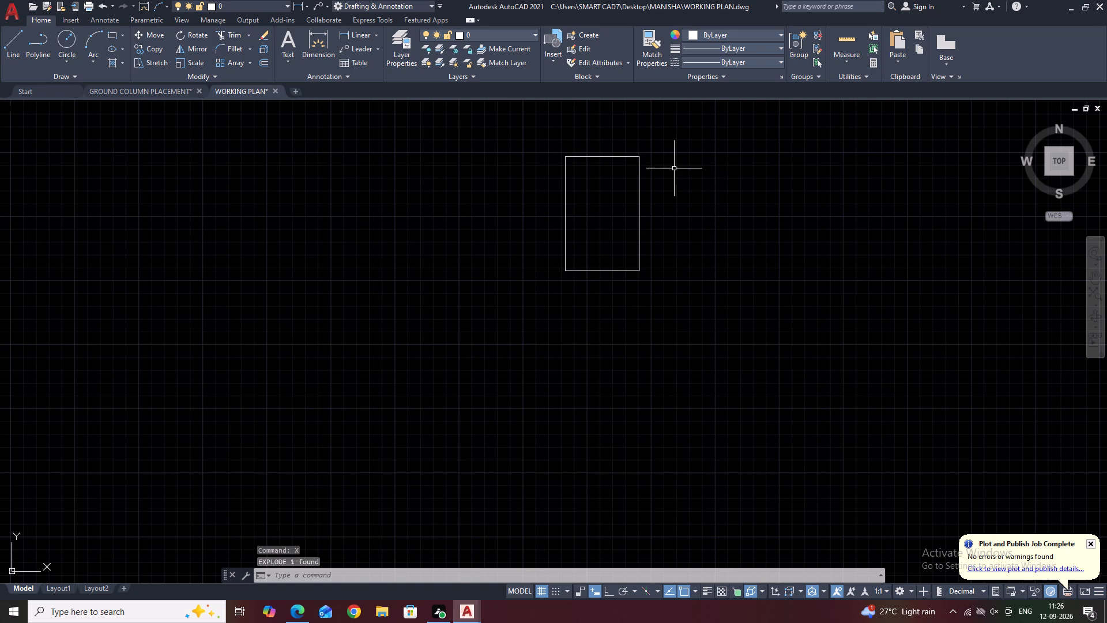
Offset the exploded rectangle's right side outward by 230.
{"action": "left_click", "coordinate": [639, 177]}
{"action": "middle_click_drag", "start_coordinate": [735, 171], "coordinate": [651, 179]}
{"action": "type", "text": "O"}
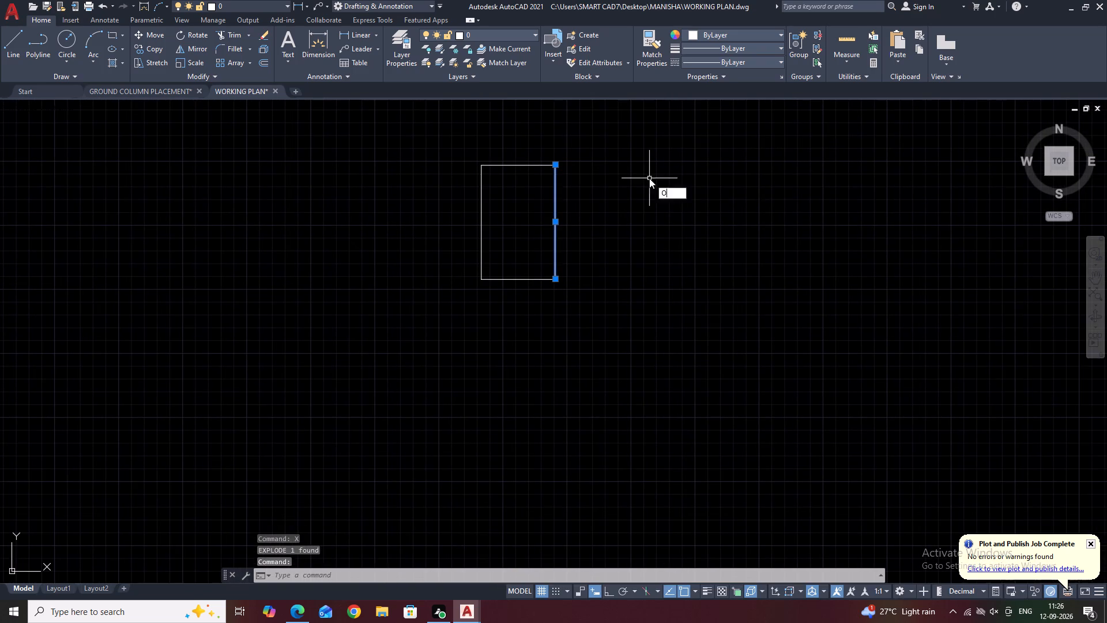
{"action": "key", "text": "space"}
{"action": "type", "text": "115"}
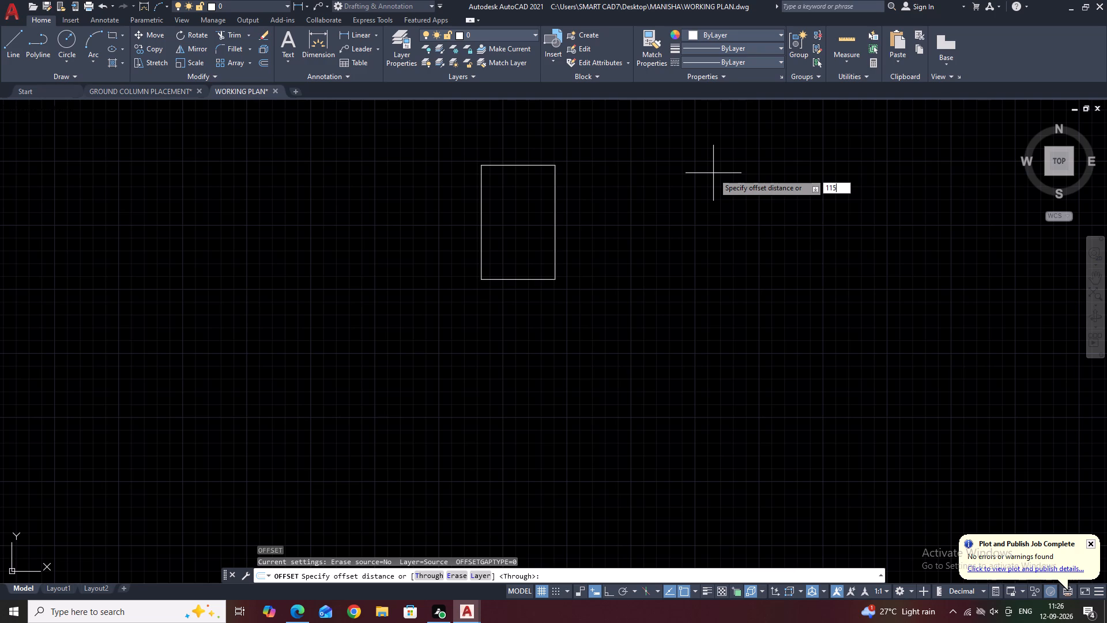
{"action": "key", "text": "BackSpace"}
{"action": "key", "text": "BackSpace"}
{"action": "key", "text": "BackSpace"}
{"action": "key", "text": "BackSpace"}
{"action": "type", "text": "230"}
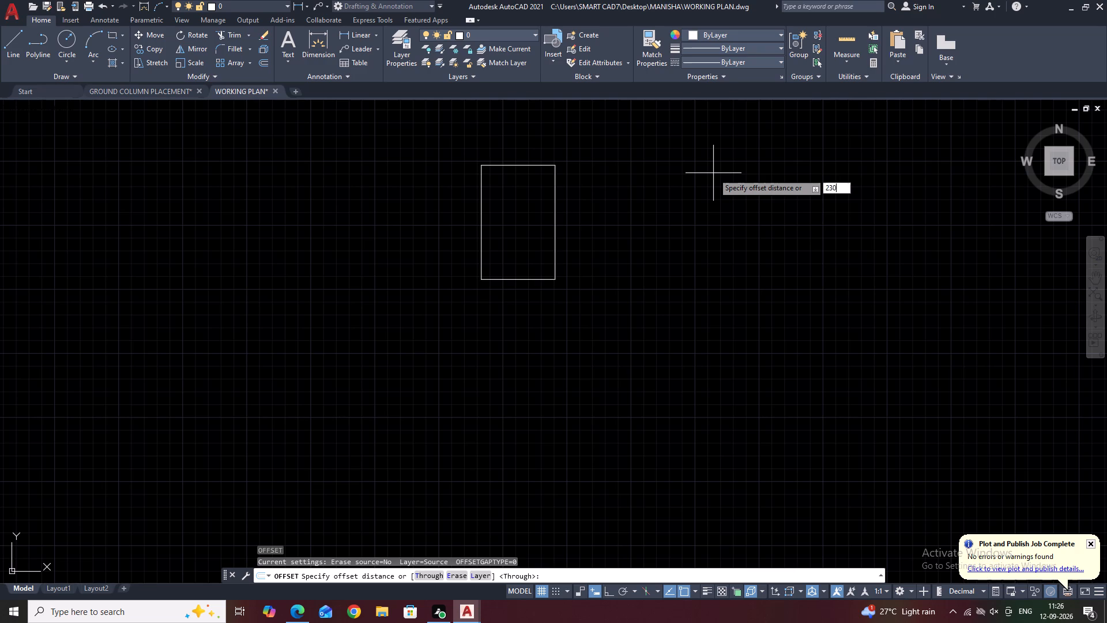
{"action": "key", "text": "Return"}
{"action": "left_click", "coordinate": [713, 173]}
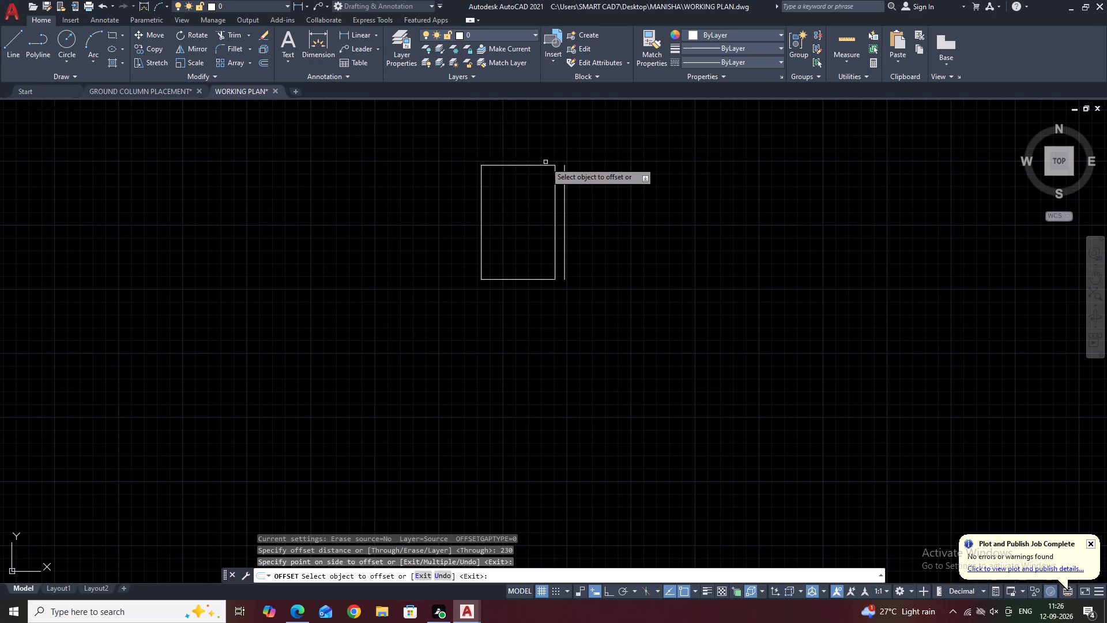
Offset the rectangle's top, left and bottom lines outward by the same 230 distance.
{"action": "left_click", "coordinate": [545, 165]}
{"action": "left_click", "coordinate": [559, 142]}
{"action": "left_click", "coordinate": [482, 189]}
{"action": "left_click", "coordinate": [465, 189]}
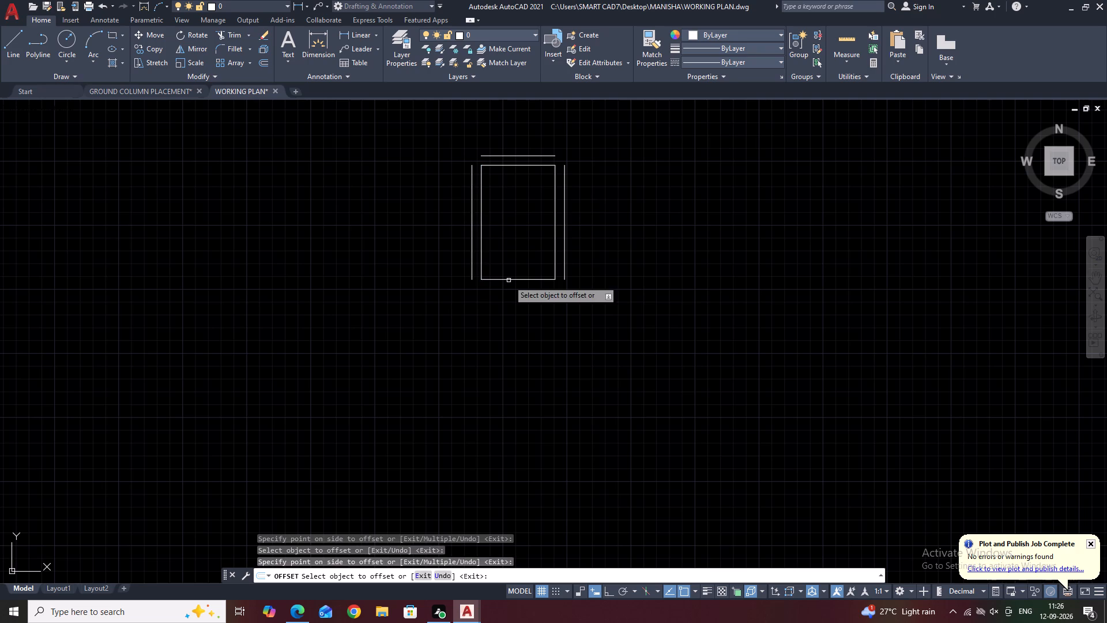
{"action": "left_click", "coordinate": [509, 278]}
{"action": "left_click_drag", "start_coordinate": [517, 318], "coordinate": [540, 335]}
{"action": "key", "text": "Escape"}
Join the four outer offset lines at all corners using Fillet with radius 0, closing the outer wall outline.
{"action": "type", "text": "F"}
{"action": "key", "text": "space"}
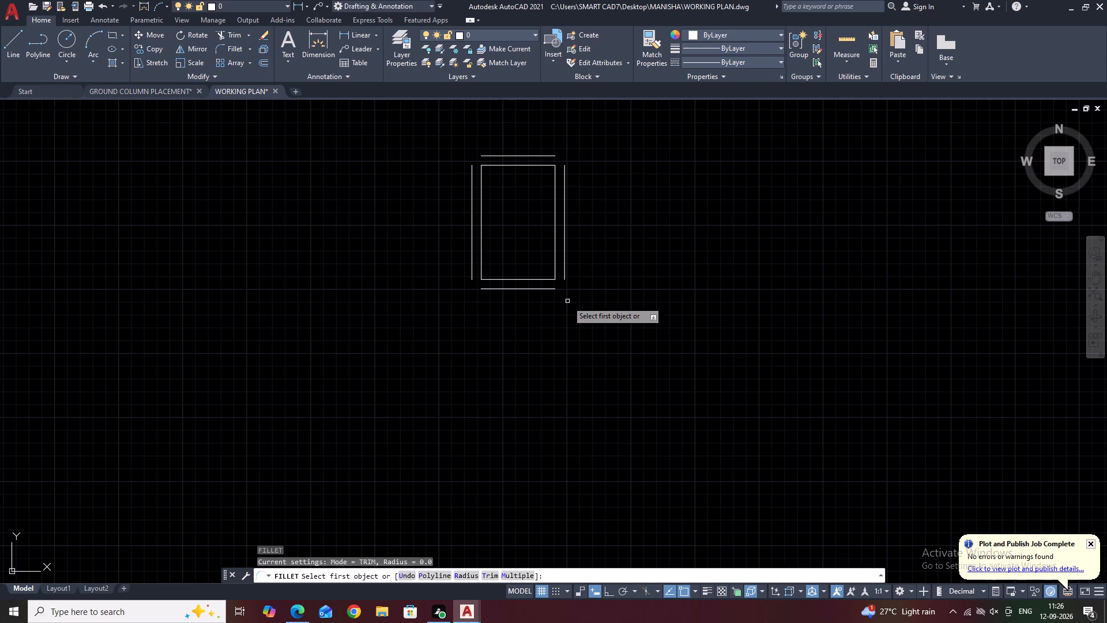
{"action": "left_click", "coordinate": [554, 288]}
{"action": "left_click", "coordinate": [566, 273]}
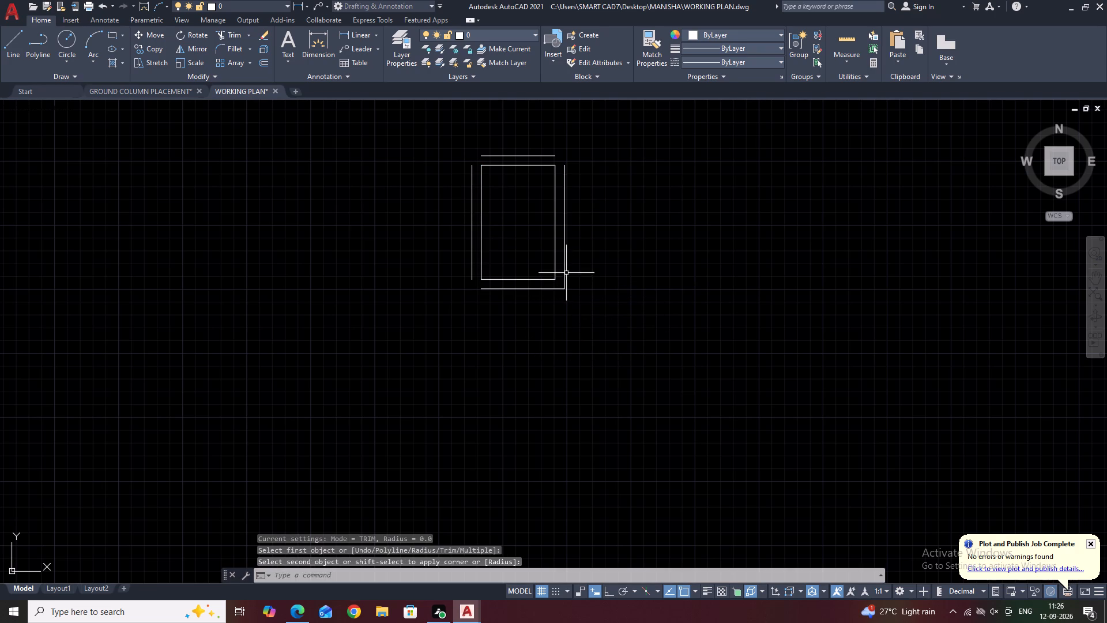
{"action": "key", "text": "space"}
{"action": "left_click", "coordinate": [544, 155]}
{"action": "left_click", "coordinate": [566, 173]}
{"action": "key", "text": "space"}
{"action": "left_click", "coordinate": [505, 157]}
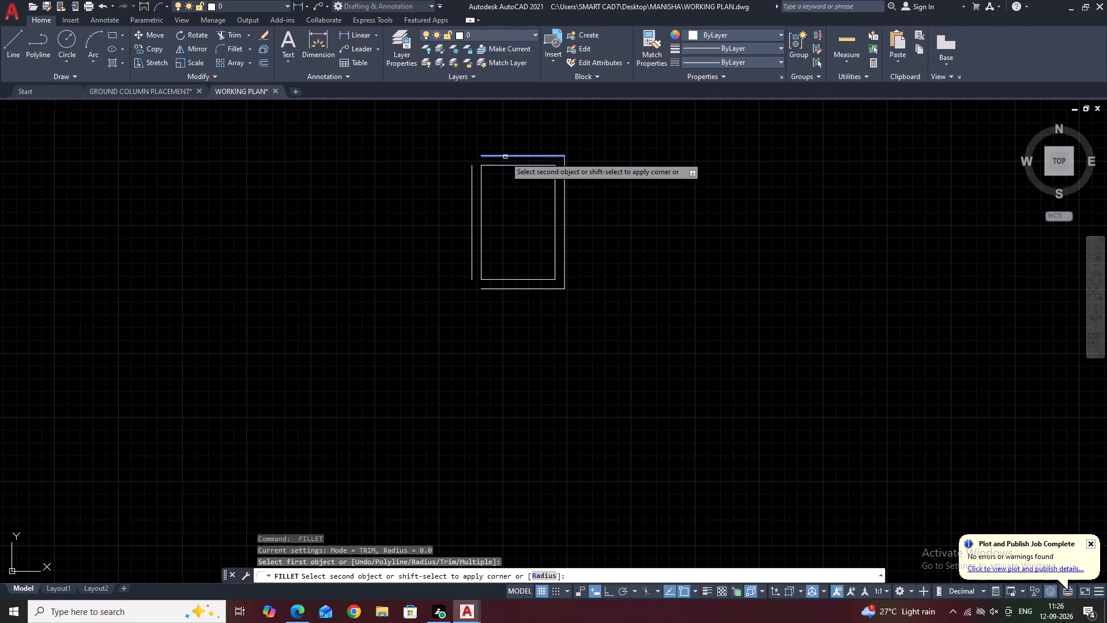
{"action": "left_click", "coordinate": [470, 180]}
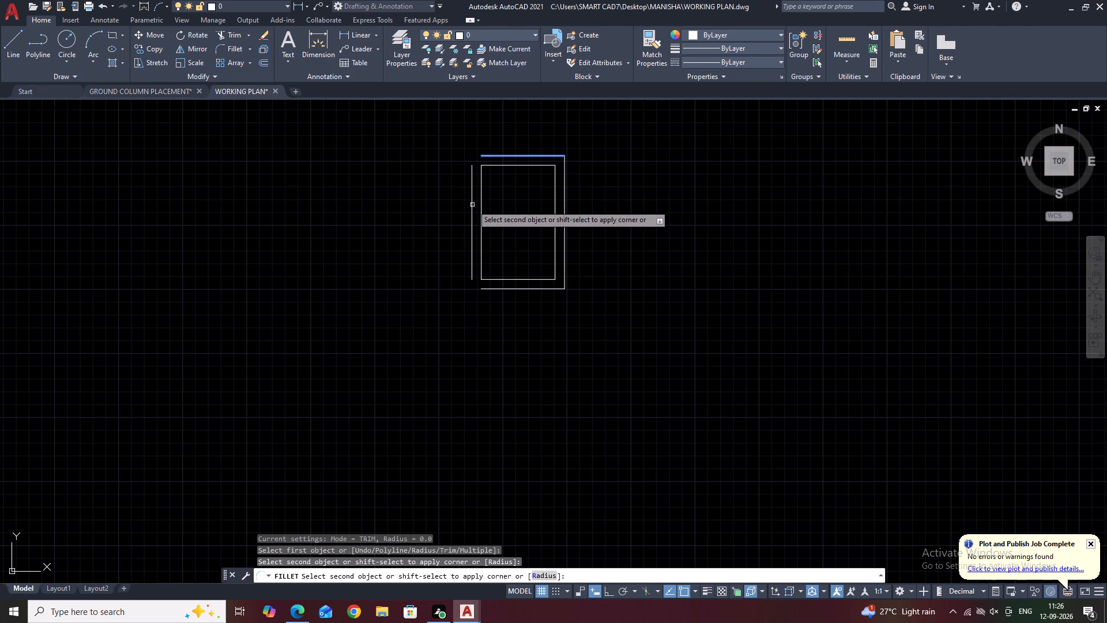
{"action": "left_click", "coordinate": [471, 205]}
{"action": "key", "text": "space"}
{"action": "left_click", "coordinate": [470, 242]}
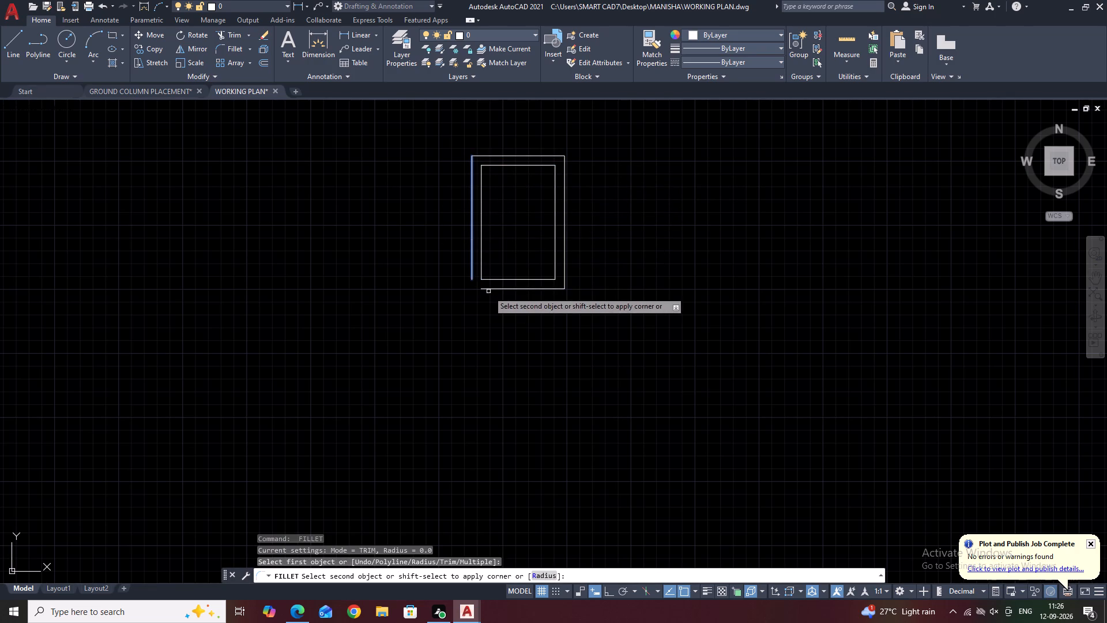
{"action": "left_click", "coordinate": [490, 287]}
{"action": "key", "text": "Escape"}
Draw a second rectangle to the right of the walled room, with a length of 3500 and a width of 4500.
{"action": "middle_click_drag", "start_coordinate": [600, 171], "coordinate": [604, 228]}
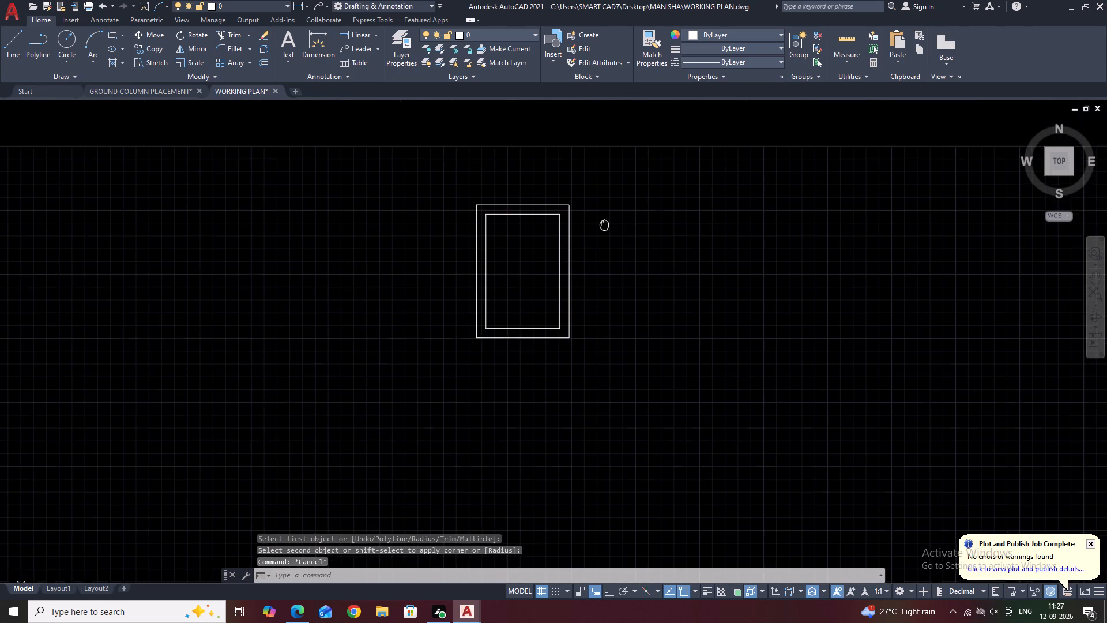
{"action": "middle_click_drag", "start_coordinate": [604, 228], "coordinate": [607, 260]}
{"action": "scroll", "coordinate": [607, 253], "scroll_direction": "up", "scroll_amount": 1}
{"action": "key", "text": "e"}
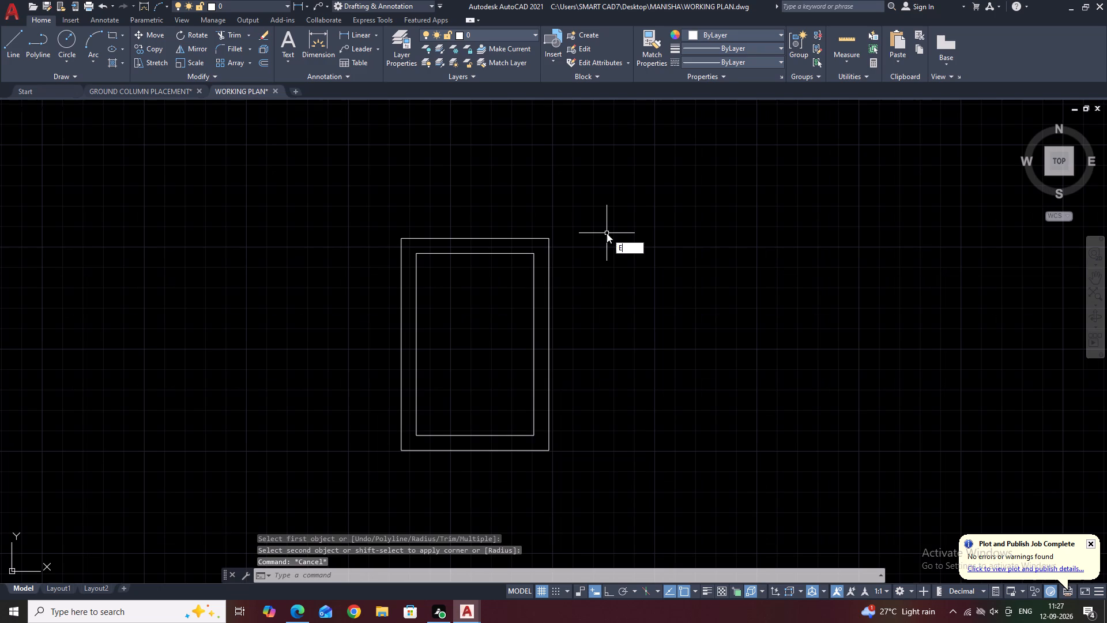
{"action": "key", "text": "c"}
{"action": "key", "text": "Escape"}
{"action": "type", "text": "REC"}
{"action": "key", "text": "space"}
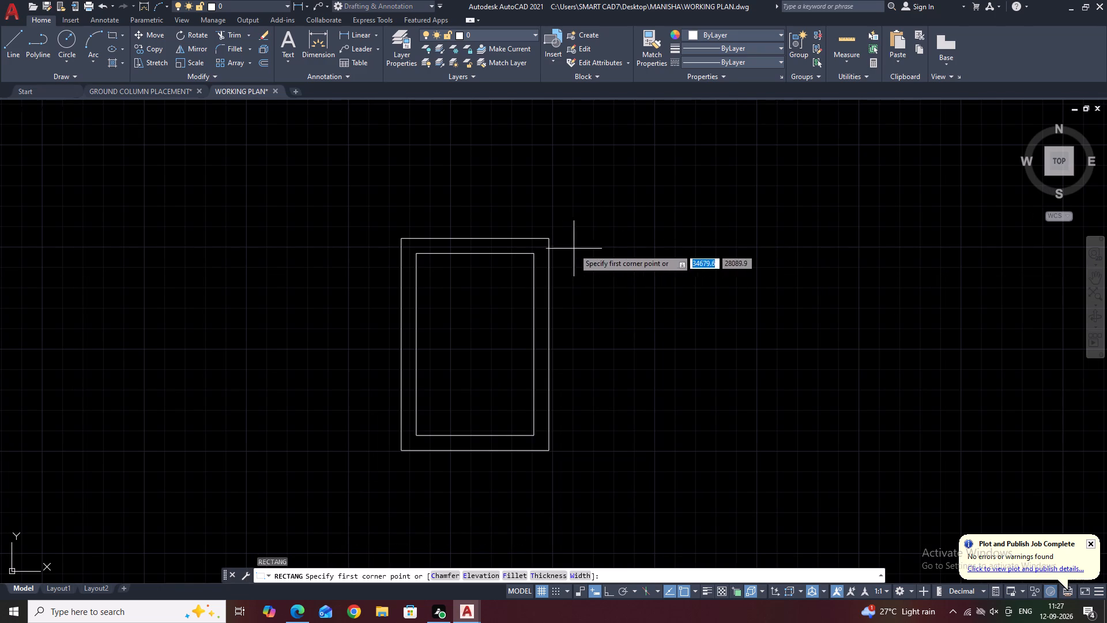
{"action": "left_click", "coordinate": [617, 245]}
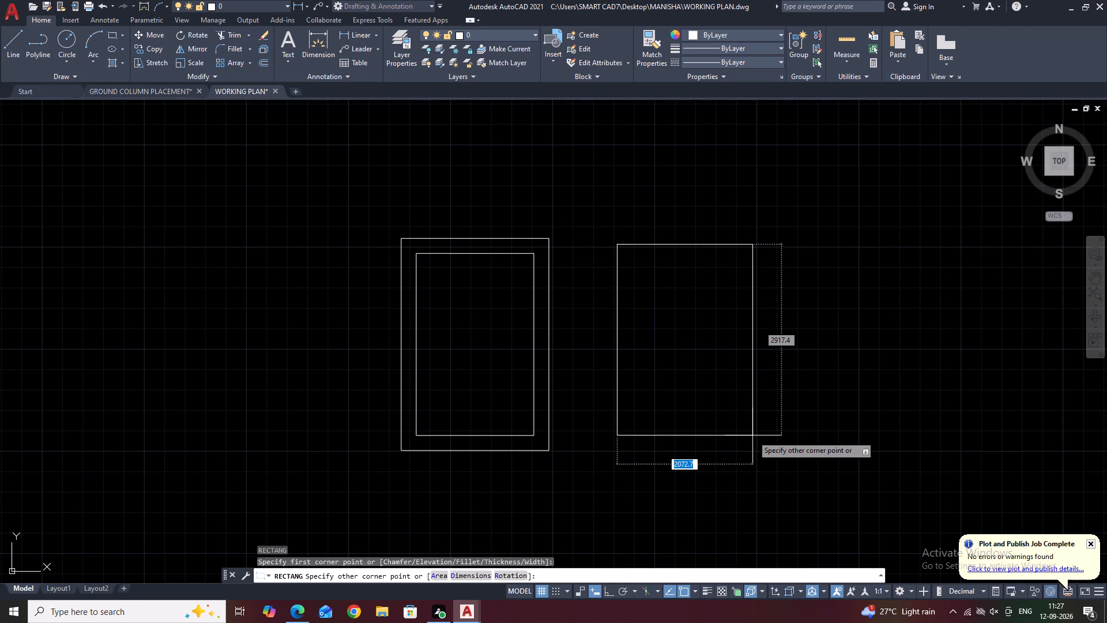
{"action": "type", "text": "D"}
{"action": "key", "text": "space"}
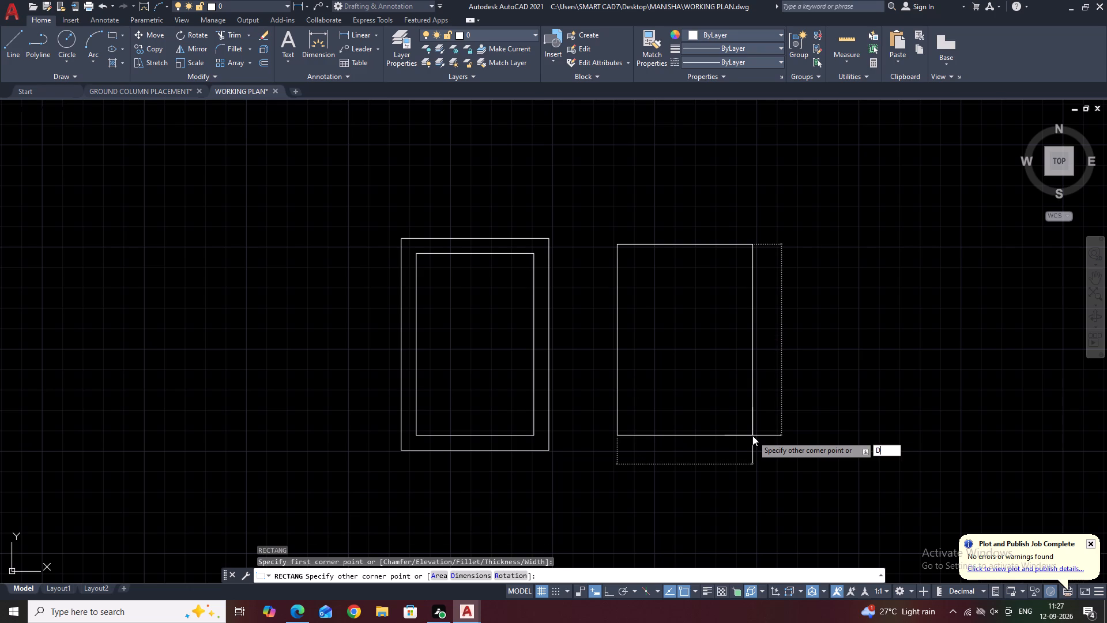
{"action": "type", "text": "3500"}
{"action": "key", "text": "Return"}
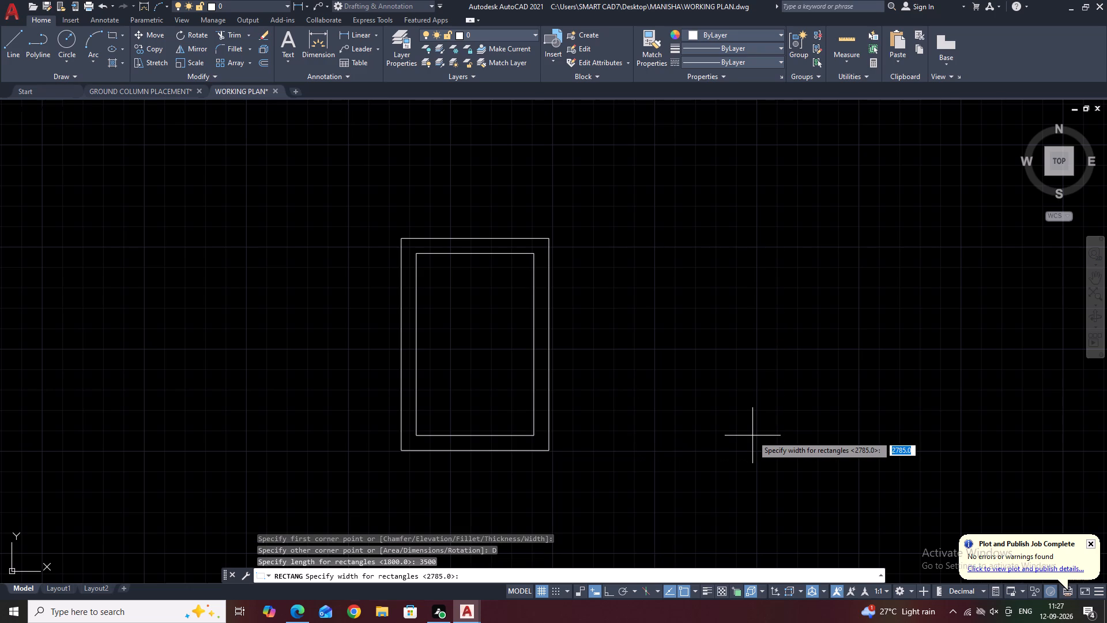
{"action": "type", "text": "4500"}
{"action": "key", "text": "Return"}
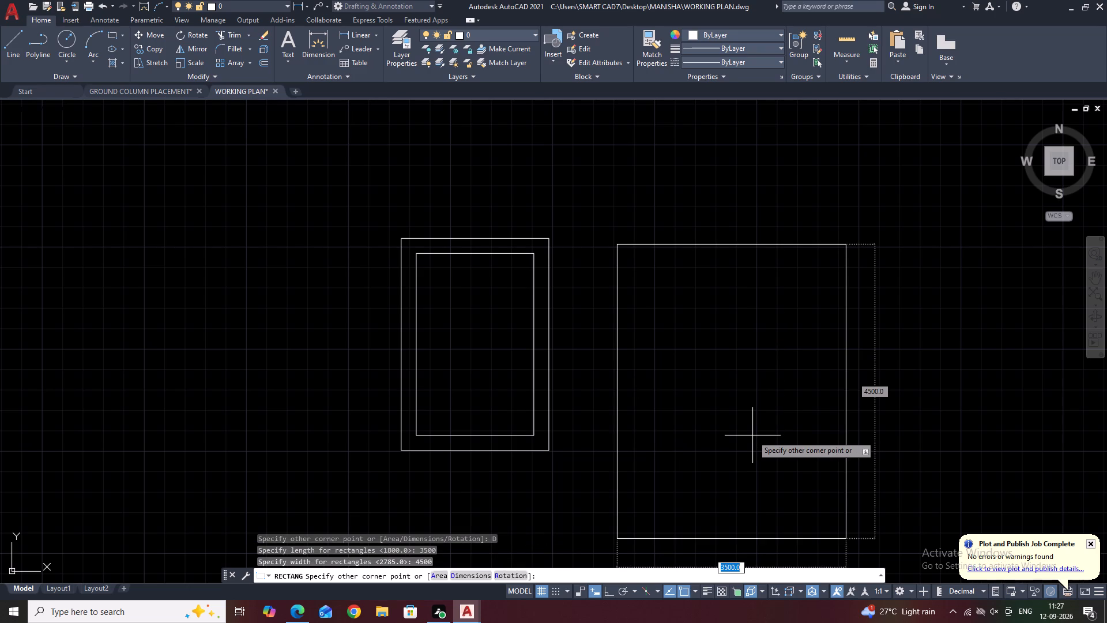
{"action": "left_click", "coordinate": [745, 418]}
Explode the 3500 by 4500 rectangle into separate lines.
{"action": "left_click", "coordinate": [850, 358]}
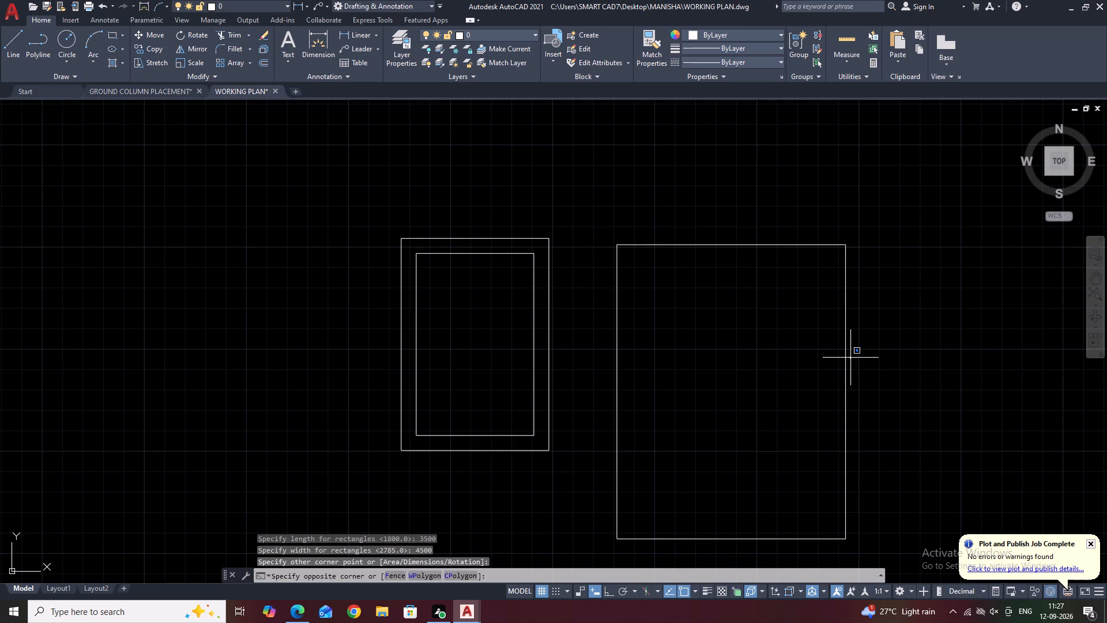
{"action": "left_click", "coordinate": [835, 343]}
{"action": "middle_click_drag", "start_coordinate": [910, 342], "coordinate": [868, 322]}
{"action": "key", "text": "x"}
{"action": "key", "text": "space"}
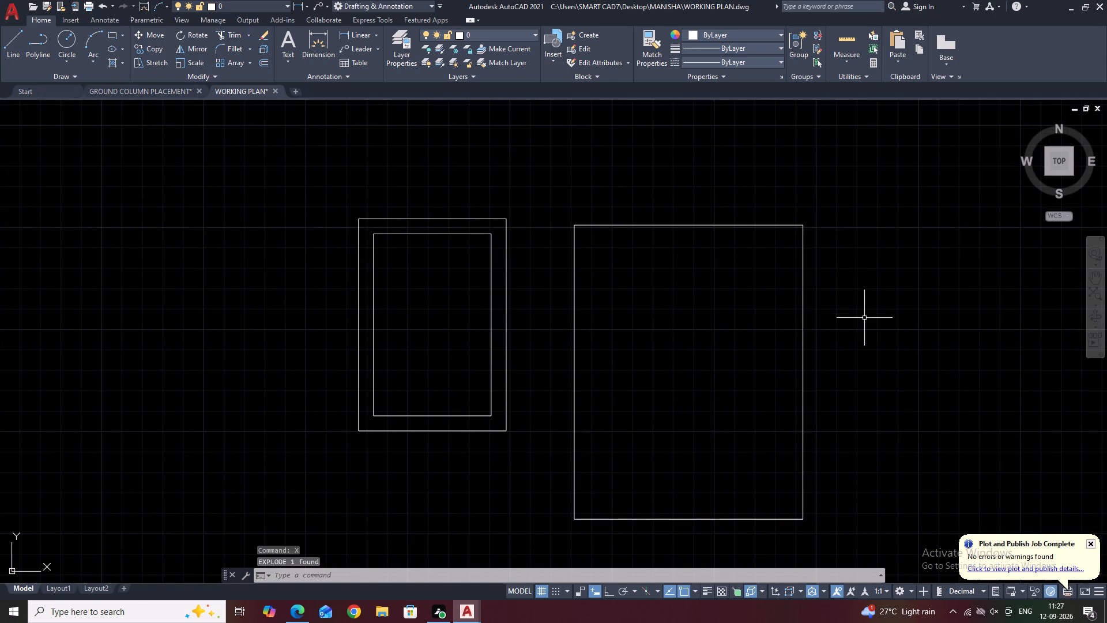
Offset the 3500 by 4500 rectangle's right, top and bottom lines outward by 230.
{"action": "middle_click_drag", "start_coordinate": [872, 301], "coordinate": [833, 230]}
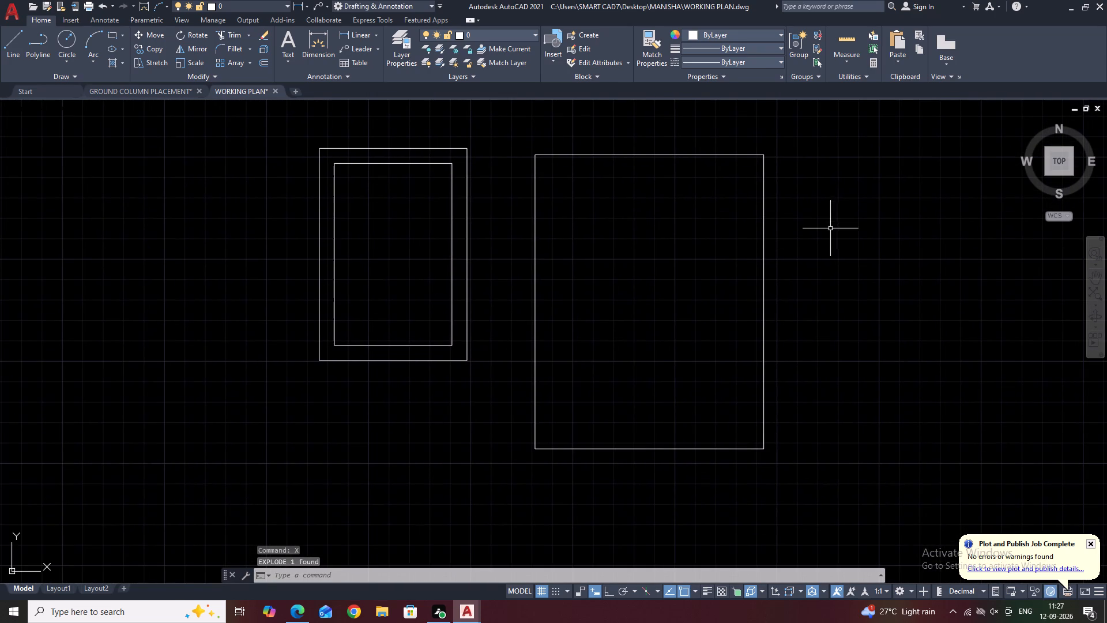
{"action": "left_click", "coordinate": [815, 241]}
{"action": "left_click", "coordinate": [740, 245]}
{"action": "middle_click_drag", "start_coordinate": [828, 237], "coordinate": [744, 237]}
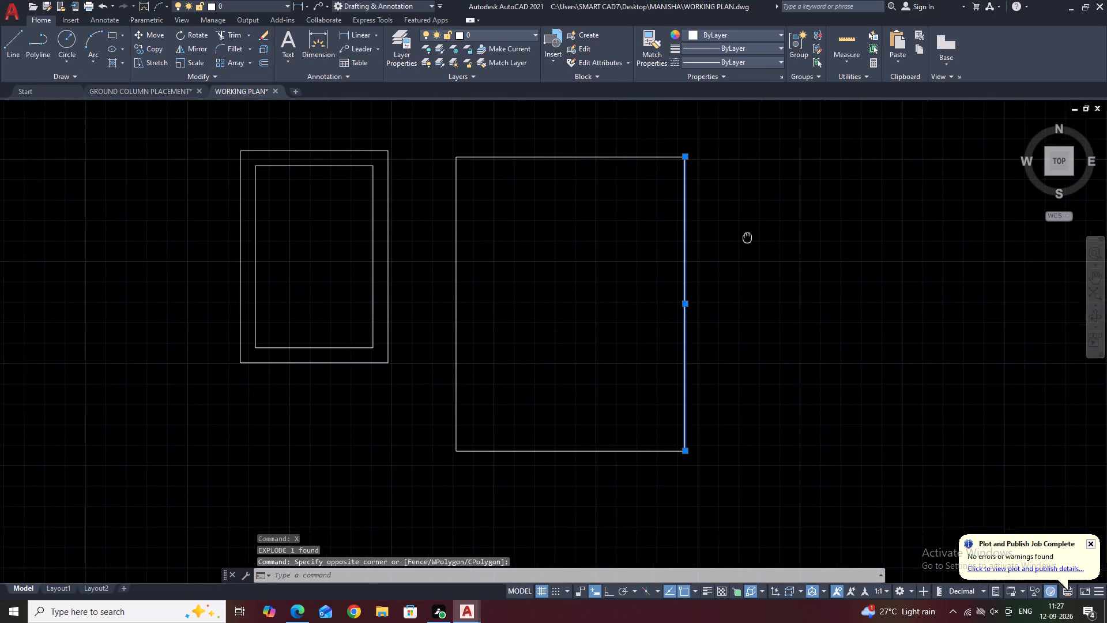
{"action": "middle_click_drag", "start_coordinate": [744, 237], "coordinate": [743, 237]}
{"action": "type", "text": "O"}
{"action": "key", "text": "space"}
{"action": "key", "text": "space"}
{"action": "left_click", "coordinate": [747, 240]}
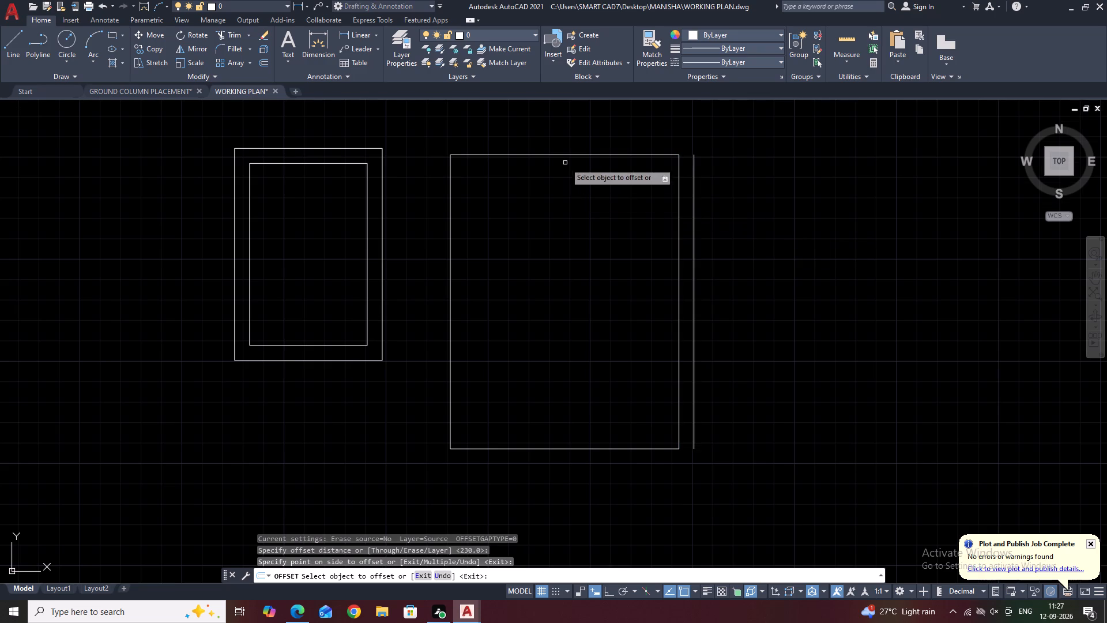
{"action": "middle_click_drag", "start_coordinate": [574, 172], "coordinate": [583, 226]}
{"action": "left_click", "coordinate": [575, 209]}
{"action": "left_click", "coordinate": [599, 175]}
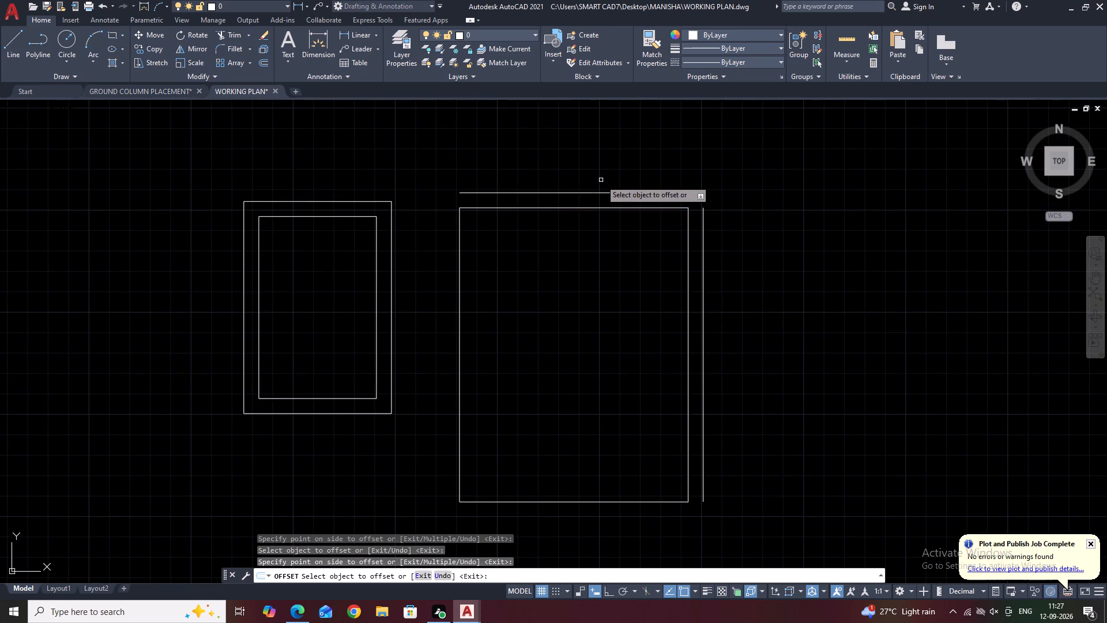
{"action": "middle_click_drag", "start_coordinate": [773, 320], "coordinate": [767, 187]}
{"action": "middle_click_drag", "start_coordinate": [798, 264], "coordinate": [805, 179]}
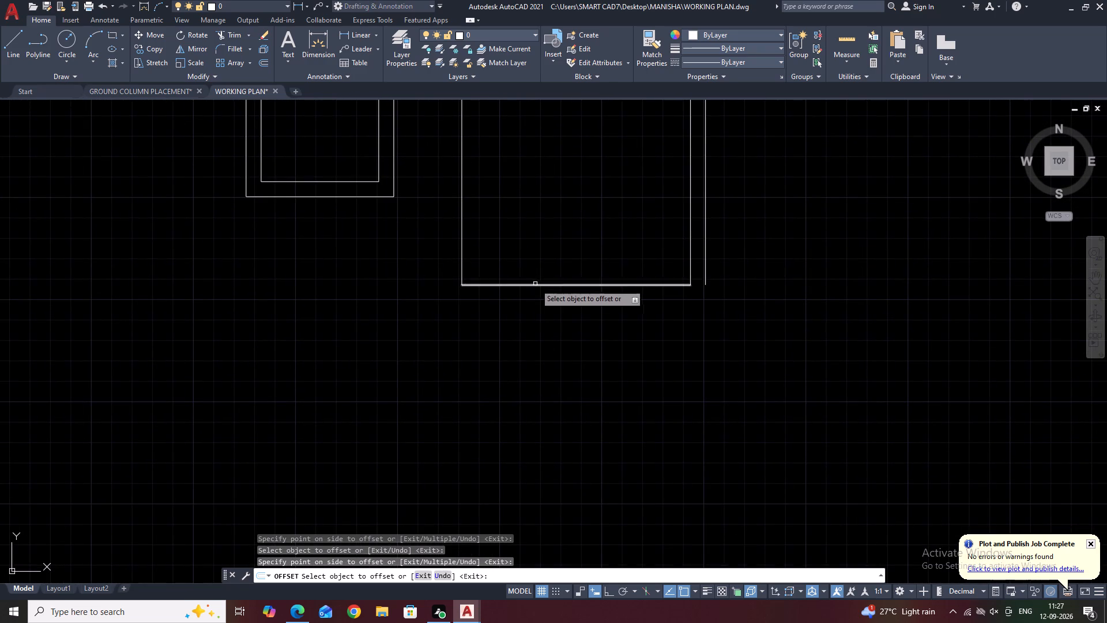
{"action": "left_click", "coordinate": [535, 284]}
{"action": "left_click_drag", "start_coordinate": [535, 313], "coordinate": [539, 321]}
{"action": "key", "text": "Escape"}
Join the large room's outer offset lines at the top-right and bottom-right corners using Fillet with radius 0.
{"action": "scroll", "coordinate": [720, 261], "scroll_direction": "down", "scroll_amount": 4}
{"action": "middle_click_drag", "start_coordinate": [718, 260], "coordinate": [744, 296]}
{"action": "scroll", "coordinate": [743, 297], "scroll_direction": "down", "scroll_amount": 1}
{"action": "key", "text": "f"}
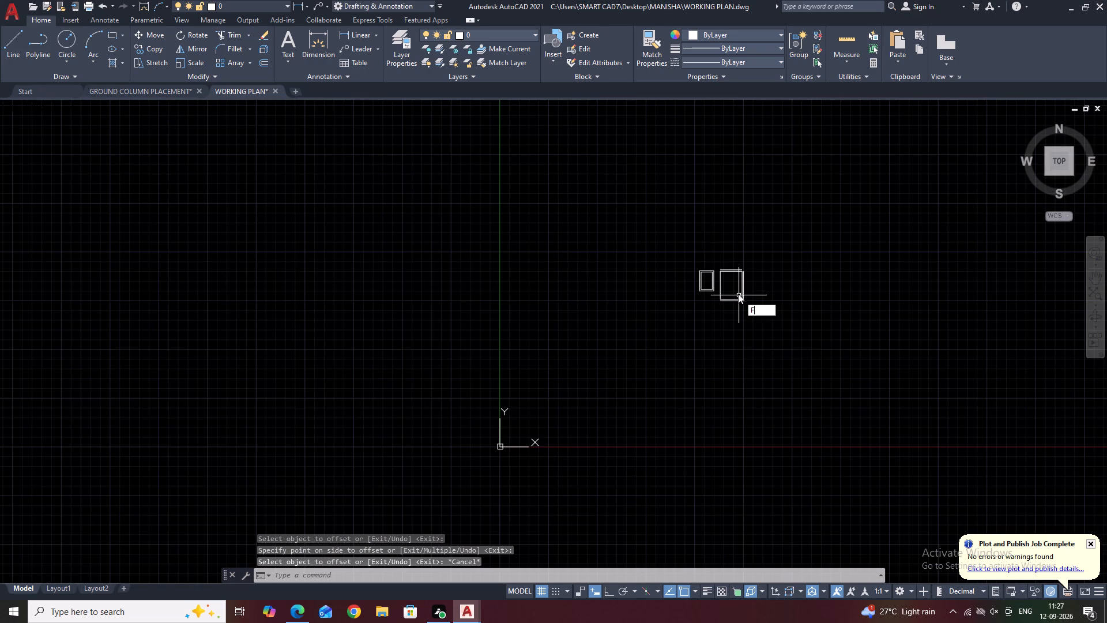
{"action": "key", "text": "space"}
{"action": "scroll", "coordinate": [739, 271], "scroll_direction": "up", "scroll_amount": 3}
{"action": "left_click", "coordinate": [739, 265]}
{"action": "left_click", "coordinate": [740, 266]}
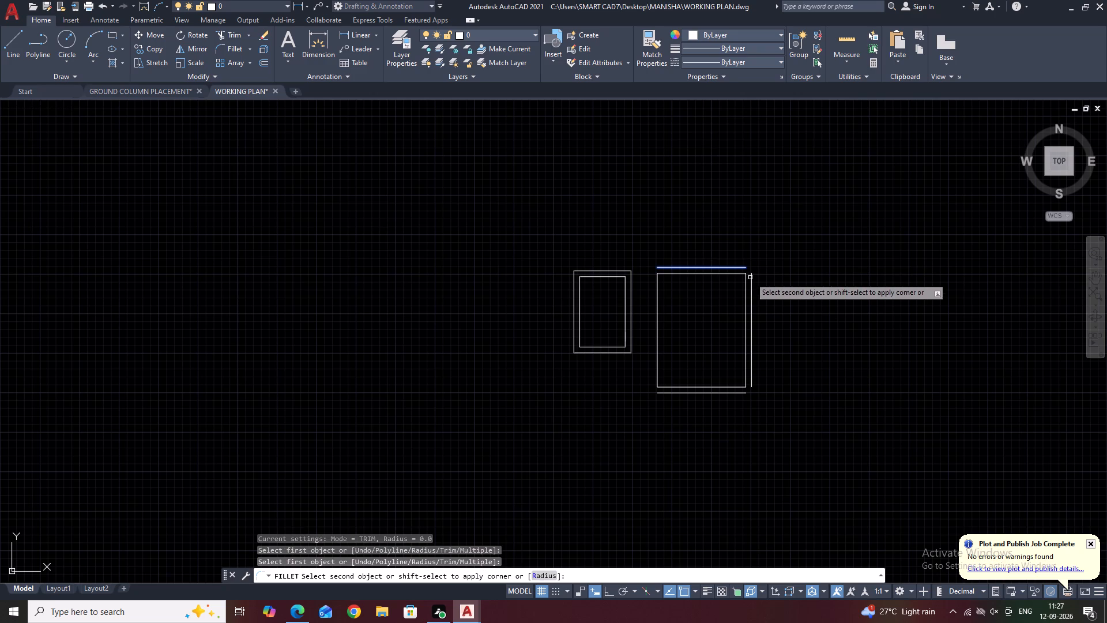
{"action": "left_click", "coordinate": [751, 279]}
{"action": "middle_click_drag", "start_coordinate": [759, 350], "coordinate": [752, 283]}
{"action": "key", "text": "space"}
{"action": "scroll", "coordinate": [739, 333], "scroll_direction": "up", "scroll_amount": 4}
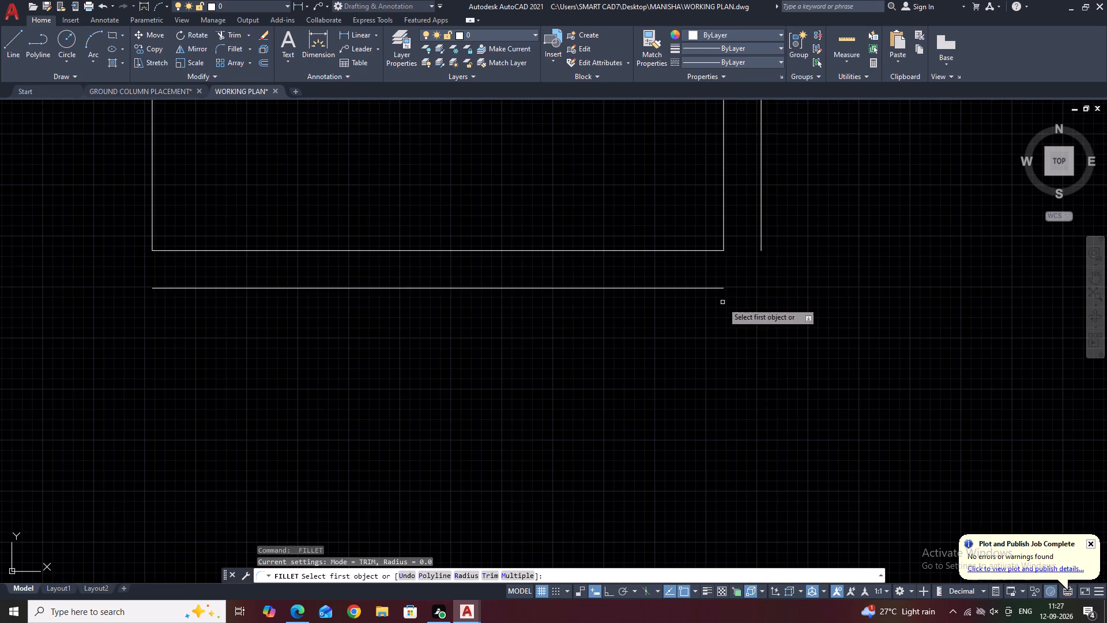
{"action": "left_click", "coordinate": [719, 288]}
{"action": "left_click", "coordinate": [762, 246]}
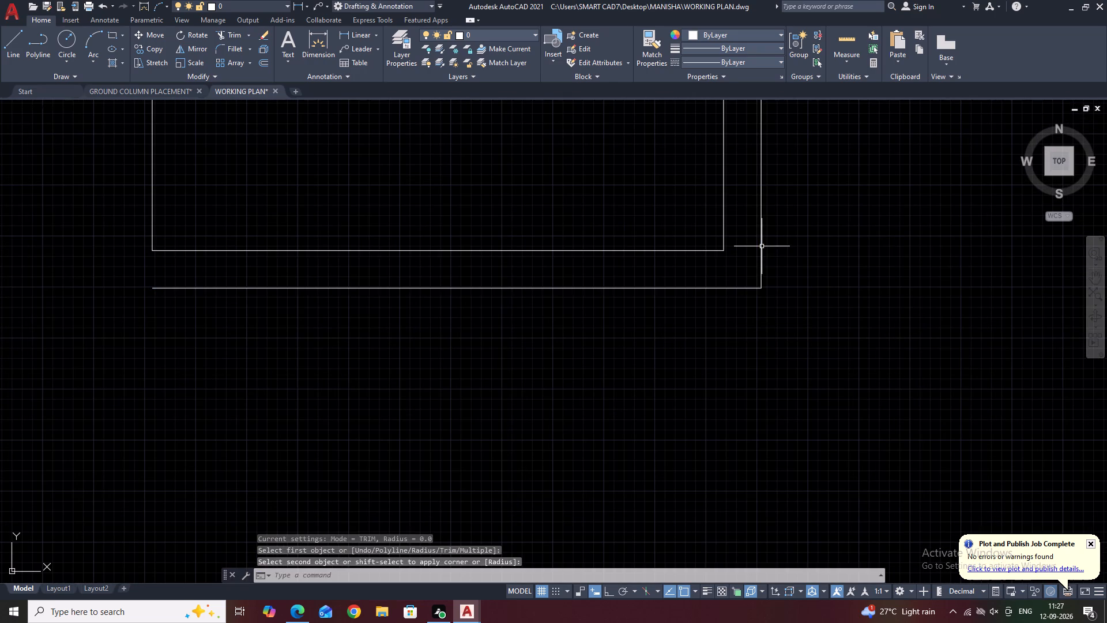
{"action": "middle_click_drag", "start_coordinate": [791, 250], "coordinate": [803, 272]}
{"action": "key", "text": "Escape"}
{"action": "left_click", "coordinate": [777, 246]}
{"action": "left_click", "coordinate": [774, 242]}
{"action": "left_click", "coordinate": [773, 242]}
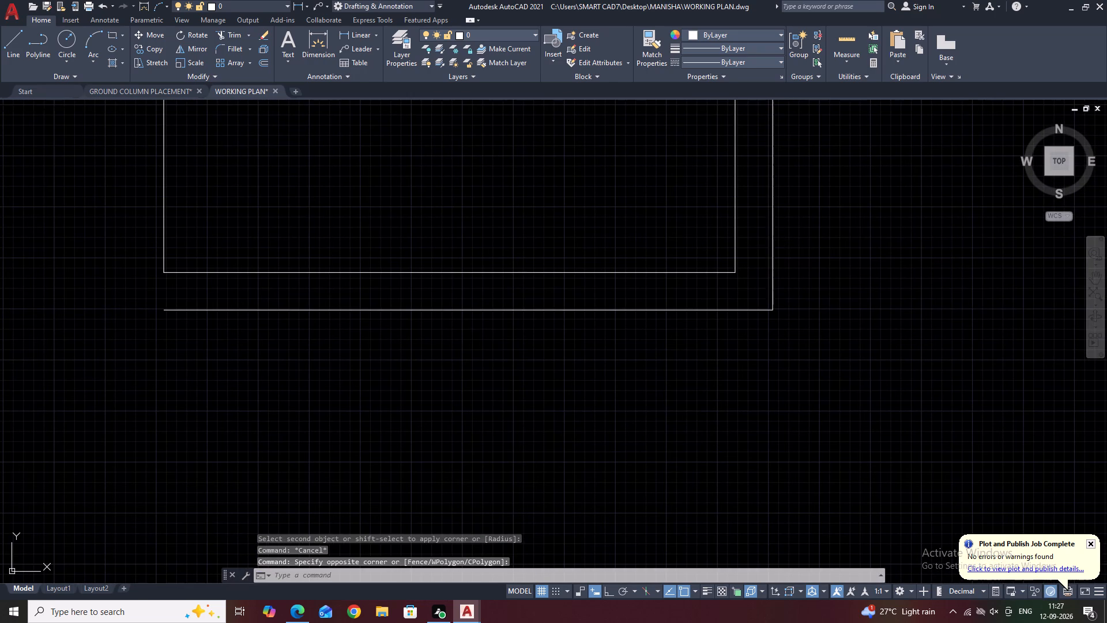
{"action": "scroll", "coordinate": [781, 253], "scroll_direction": "down", "scroll_amount": 4}
{"action": "key", "text": "Escape"}
Move the large room so the left end of its outer top line meets the small room's outer top-right corner.
{"action": "middle_click_drag", "start_coordinate": [788, 200], "coordinate": [774, 237]}
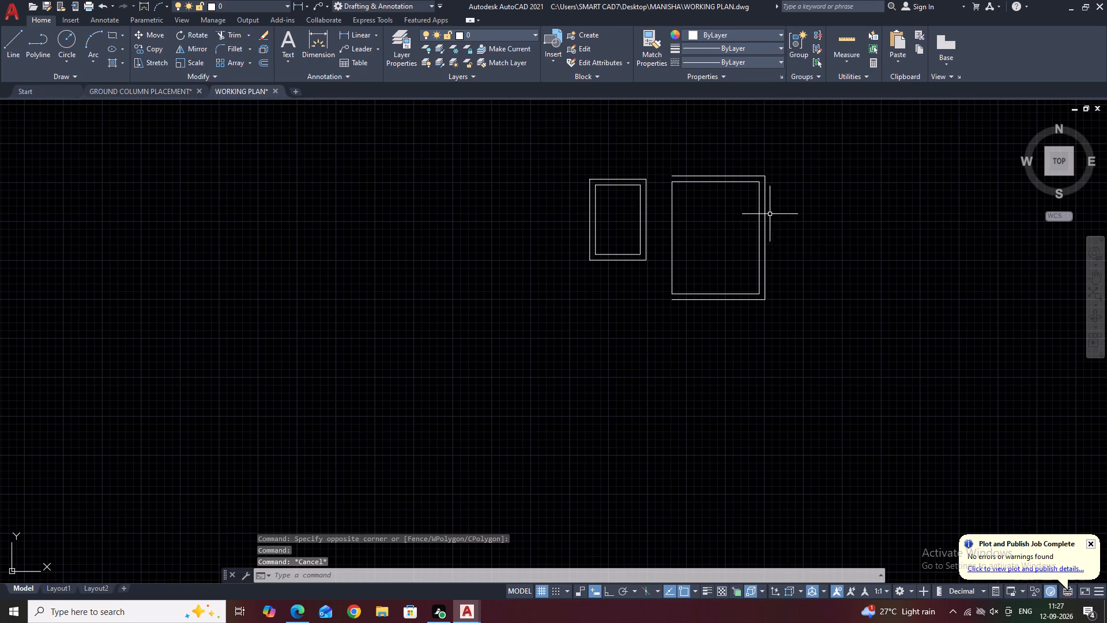
{"action": "left_click", "coordinate": [756, 159]}
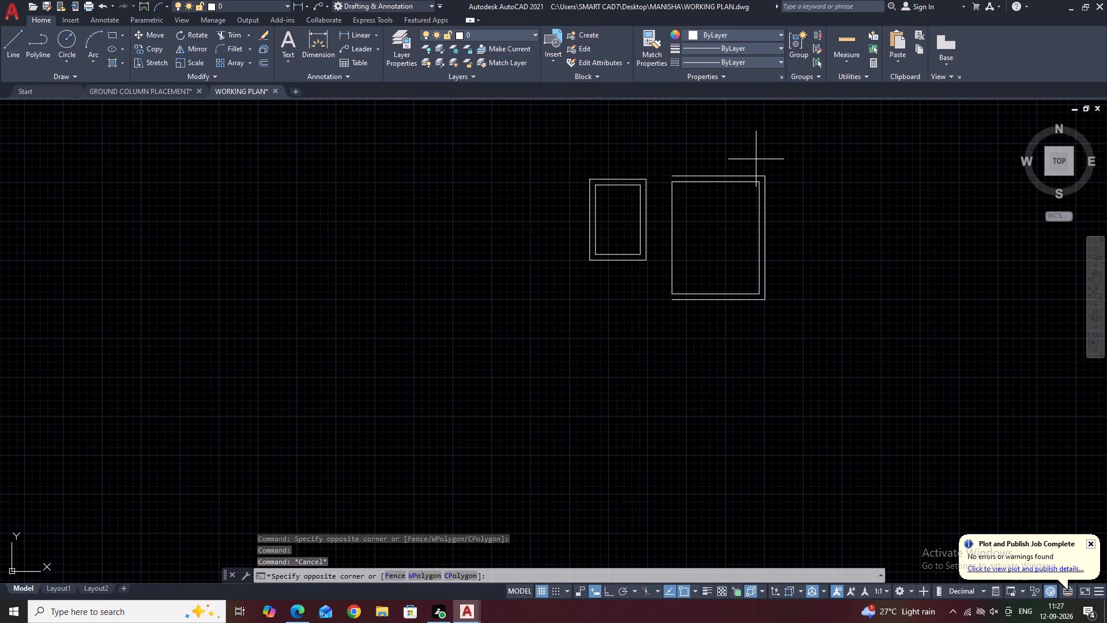
{"action": "left_click_drag", "start_coordinate": [722, 205], "coordinate": [720, 219]}
{"action": "left_click", "coordinate": [816, 158]}
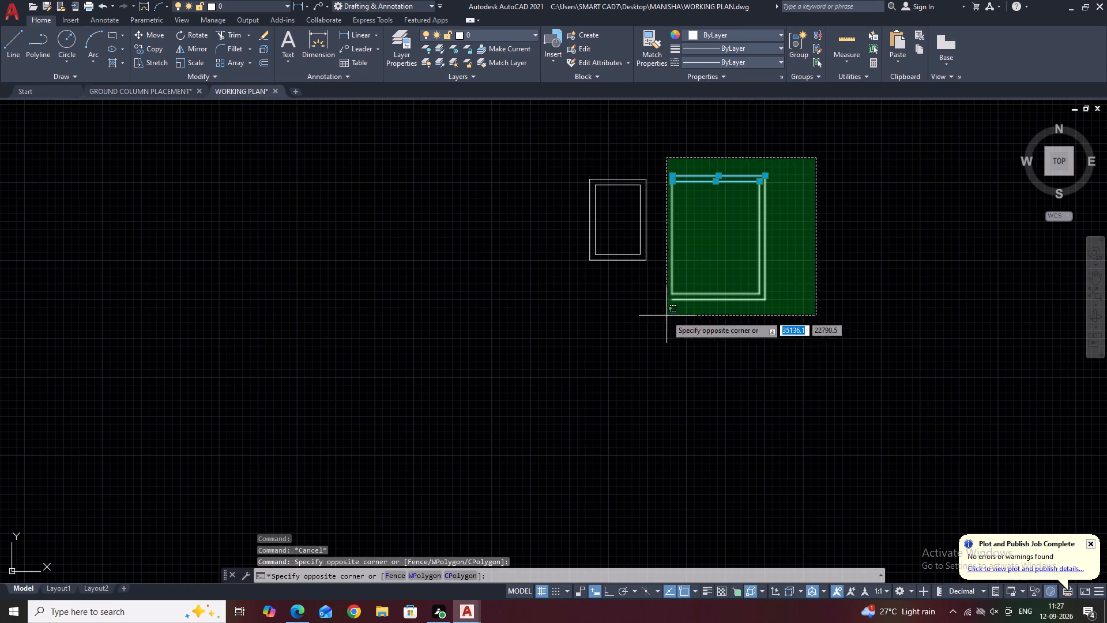
{"action": "left_click", "coordinate": [667, 315]}
{"action": "middle_click_drag", "start_coordinate": [689, 220], "coordinate": [714, 377]}
{"action": "type", "text": "M"}
{"action": "key", "text": "space"}
{"action": "scroll", "coordinate": [692, 346], "scroll_direction": "up", "scroll_amount": 3}
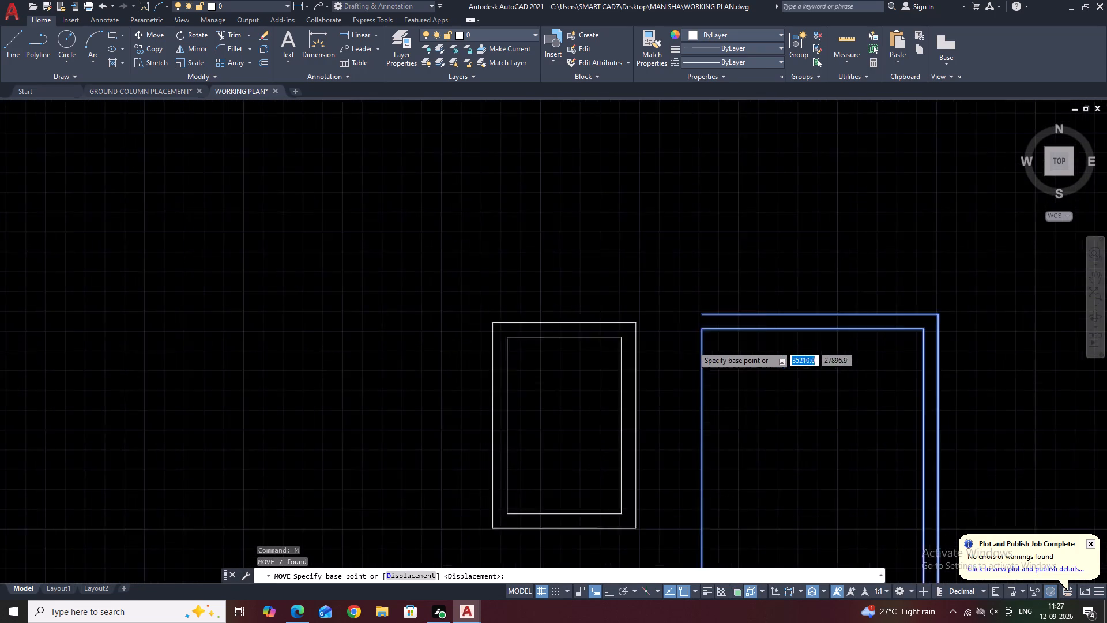
{"action": "left_click", "coordinate": [705, 295]}
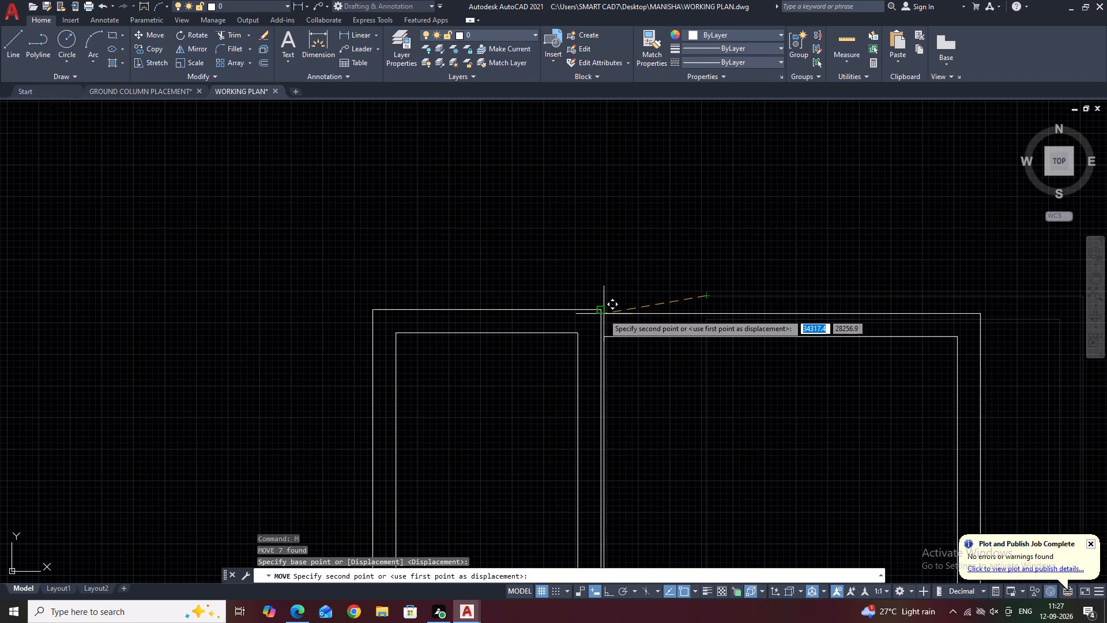
{"action": "left_click", "coordinate": [602, 310]}
Draw a rectangle with a length of 1800 and a width of 1600 below the 1800 by 2785 room.
{"action": "scroll", "coordinate": [628, 262], "scroll_direction": "down", "scroll_amount": 4}
{"action": "middle_click_drag", "start_coordinate": [702, 356], "coordinate": [769, 296]}
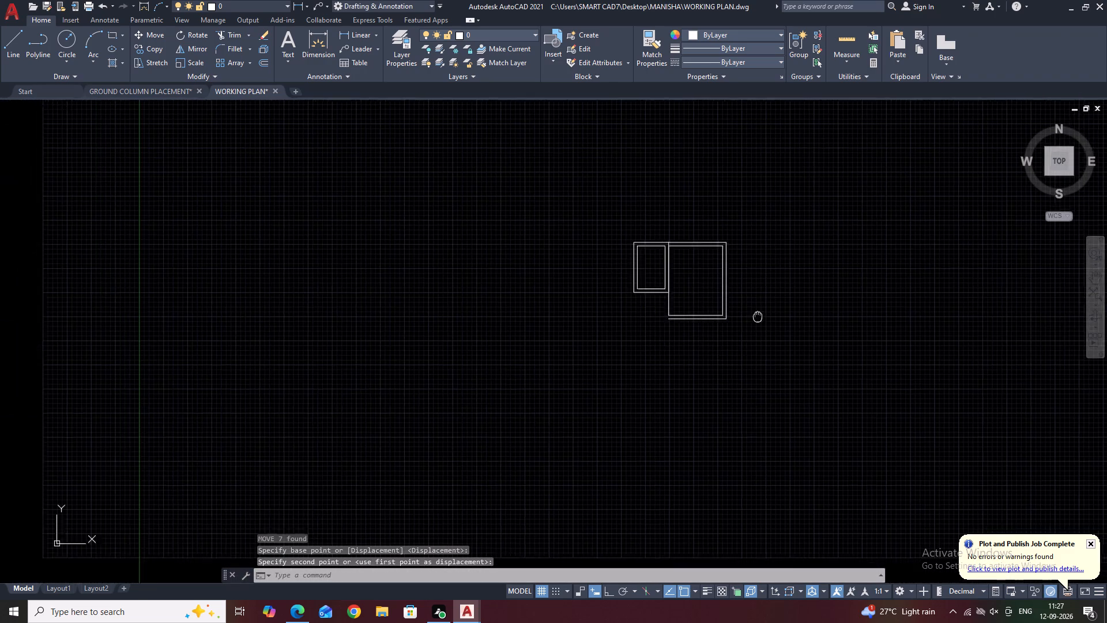
{"action": "middle_click_drag", "start_coordinate": [769, 296], "coordinate": [774, 279]}
{"action": "scroll", "coordinate": [673, 267], "scroll_direction": "up", "scroll_amount": 2}
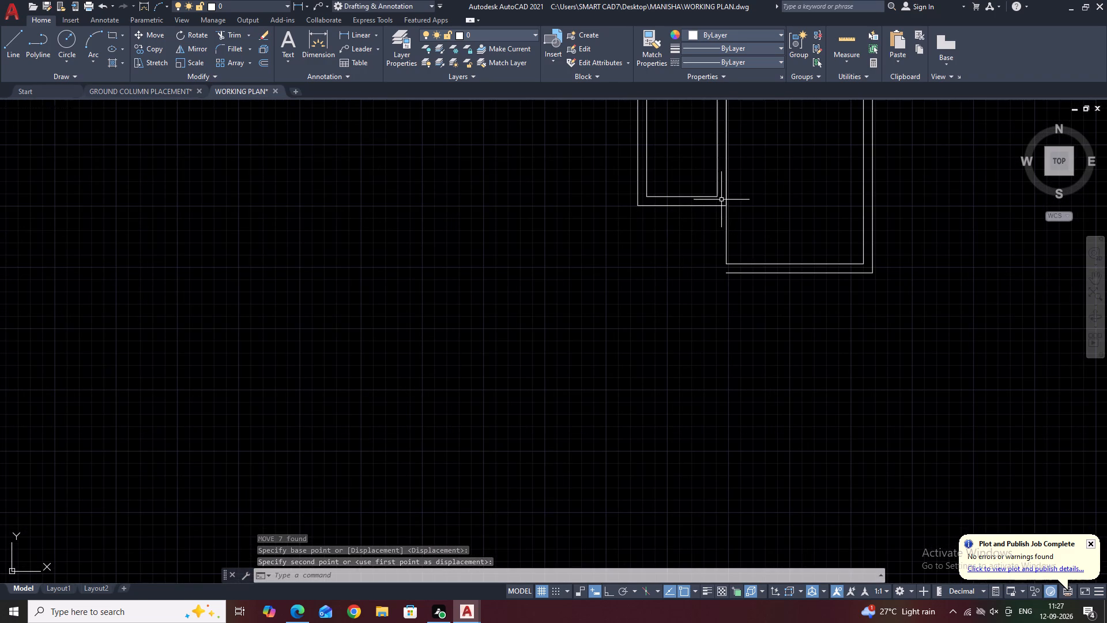
{"action": "middle_click_drag", "start_coordinate": [725, 200], "coordinate": [764, 284]}
{"action": "type", "text": "REC"}
{"action": "key", "text": "space"}
{"action": "middle_click_drag", "start_coordinate": [839, 395], "coordinate": [840, 311]}
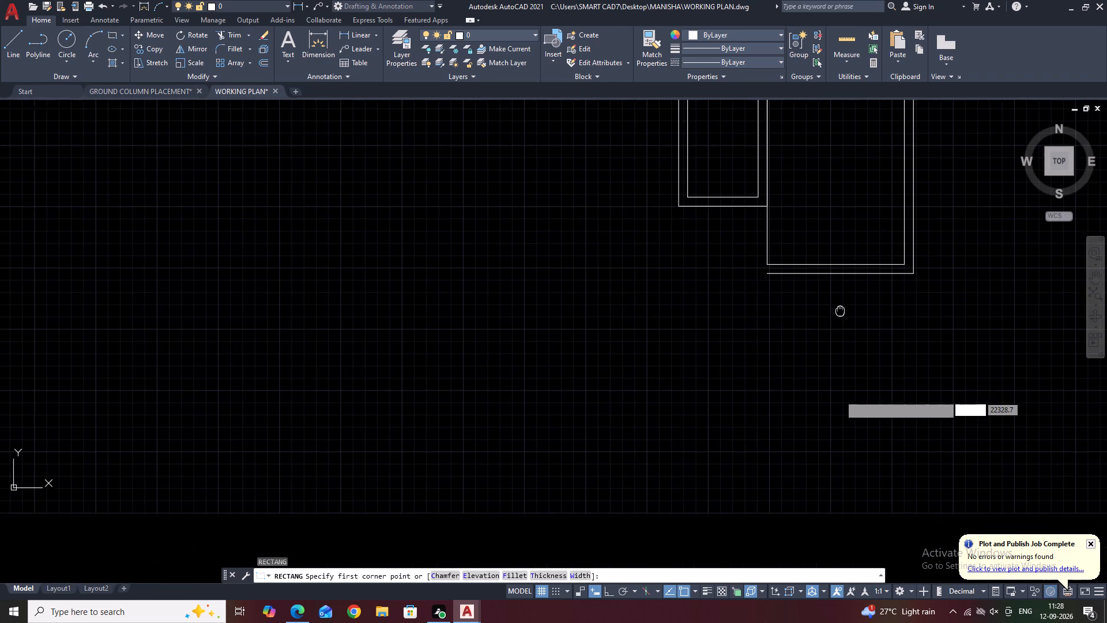
{"action": "left_click", "coordinate": [646, 260]}
{"action": "key", "text": "d"}
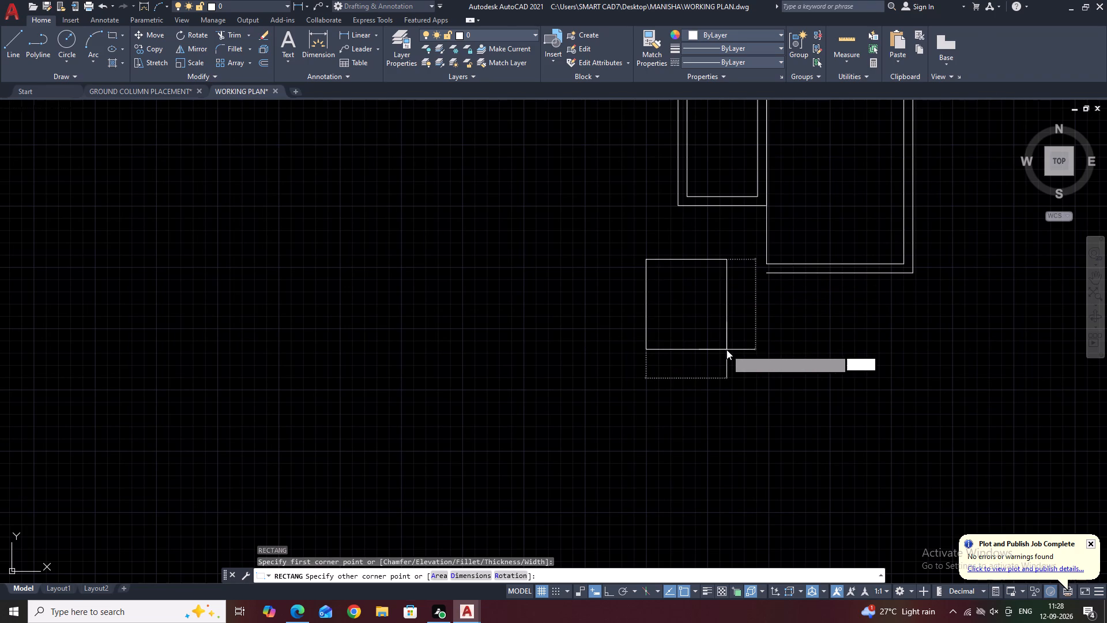
{"action": "key", "text": "space"}
{"action": "type", "text": "1800"}
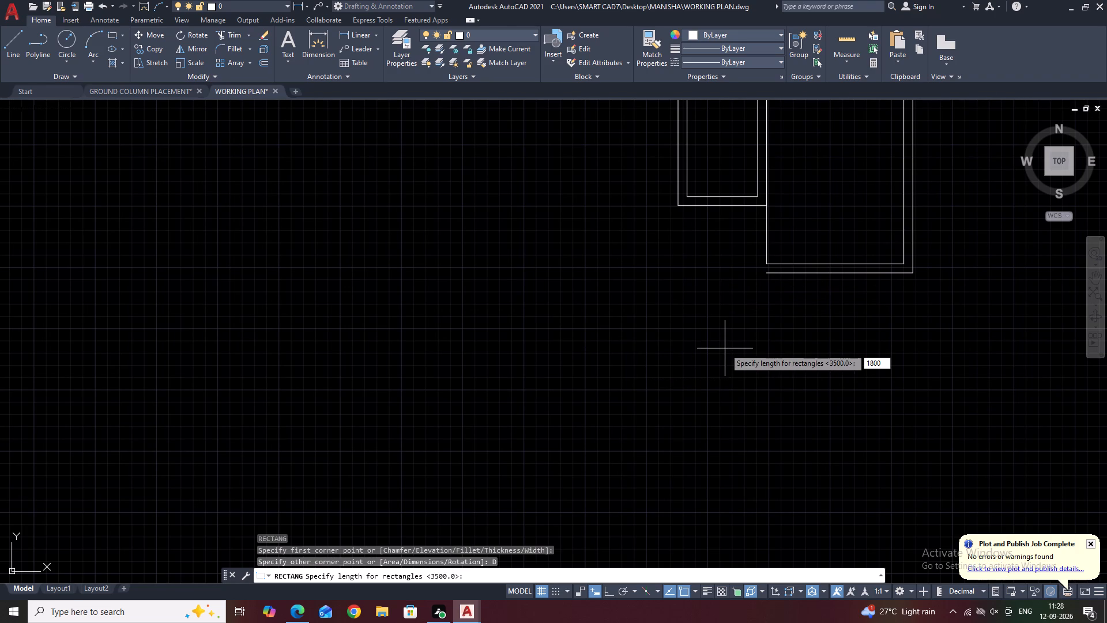
{"action": "key", "text": "Return"}
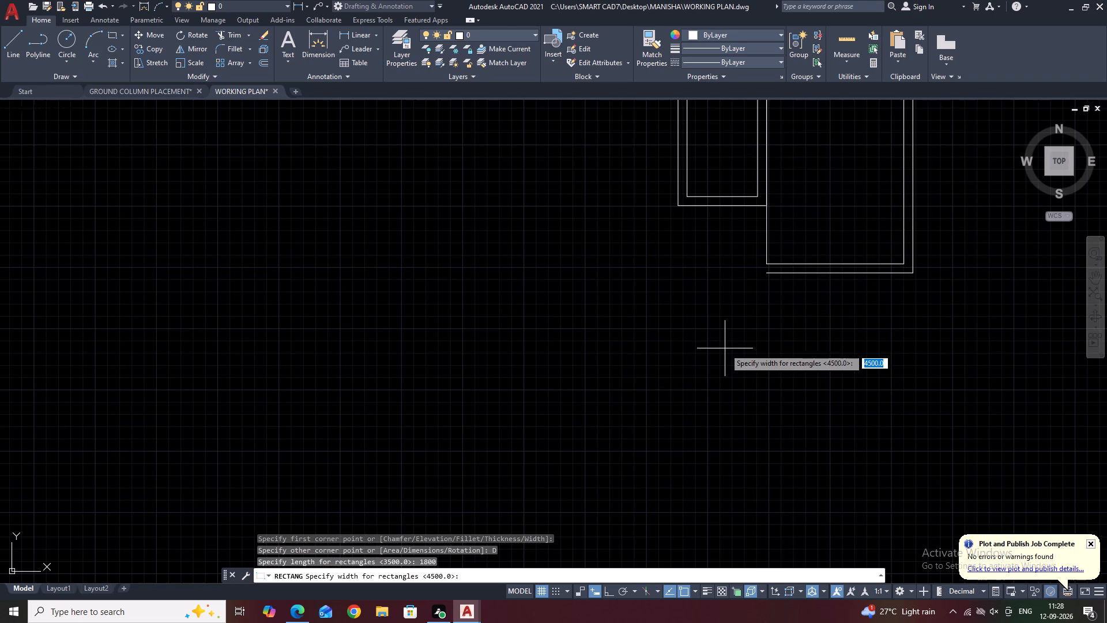
{"action": "type", "text": "1600"}
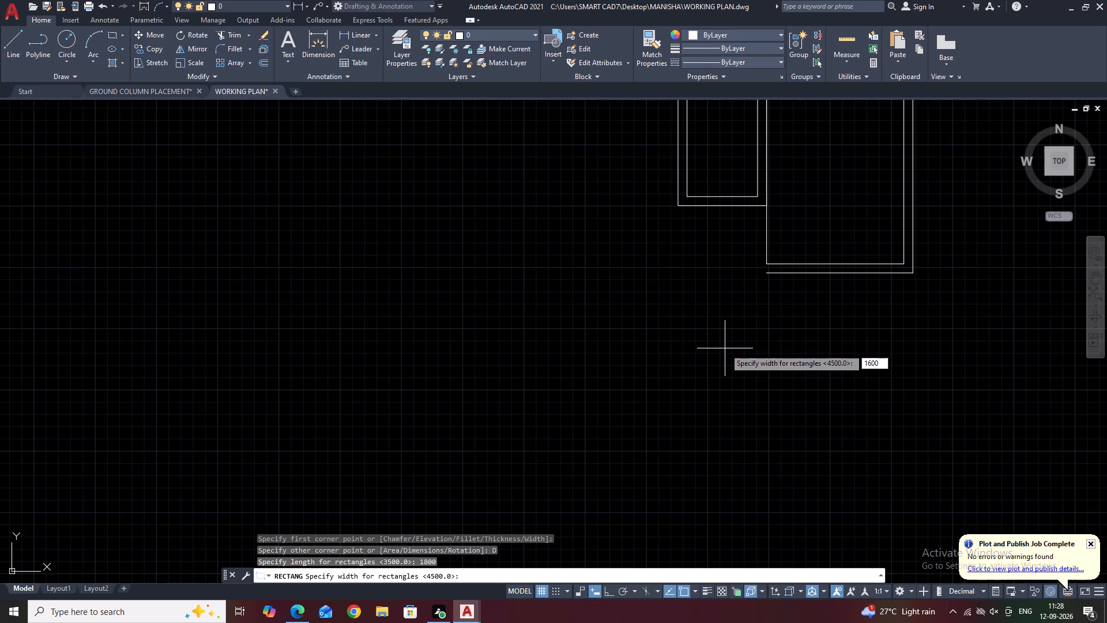
{"action": "key", "text": "Return"}
{"action": "left_click", "coordinate": [719, 348]}
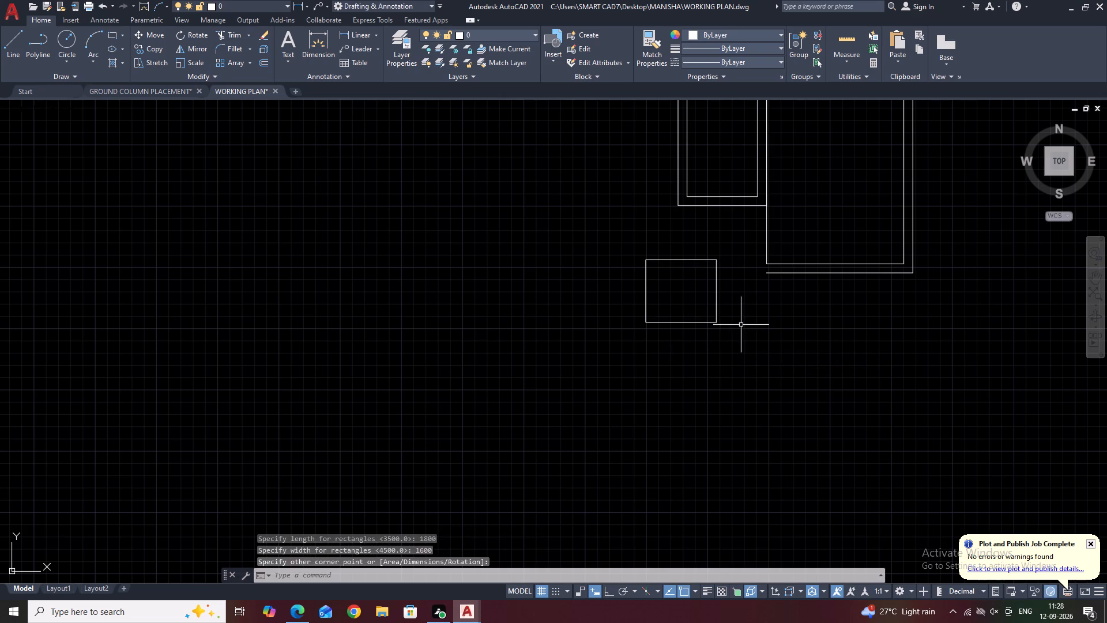
Explode the 1800 by 1600 rectangle into separate lines.
{"action": "left_click", "coordinate": [734, 320]}
{"action": "left_click", "coordinate": [709, 294]}
{"action": "type", "text": "X"}
{"action": "key", "text": "space"}
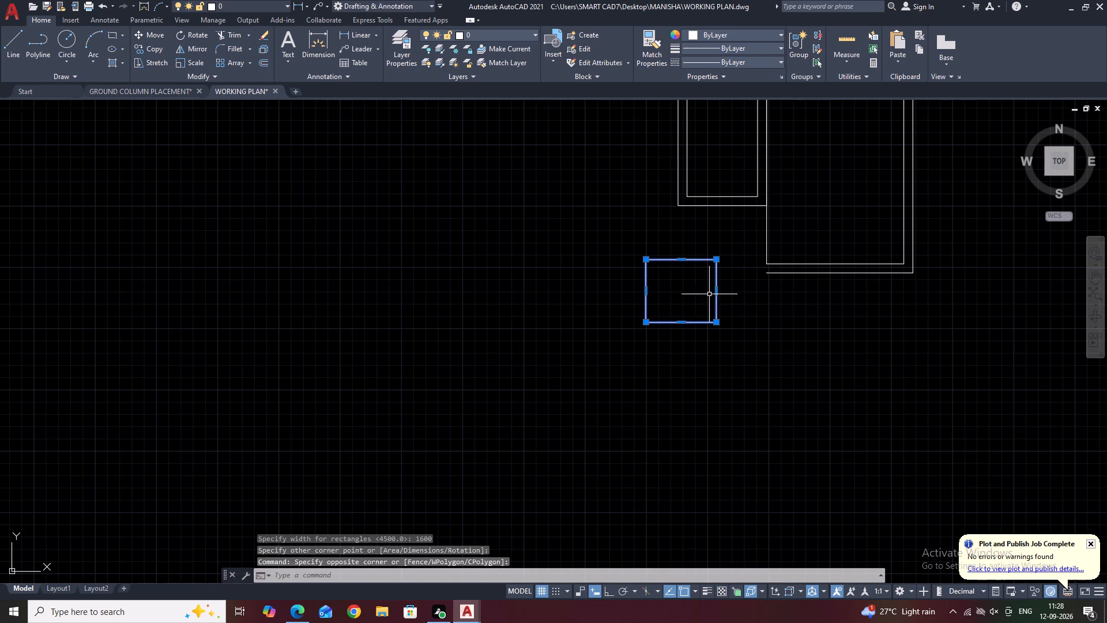
Offset the 1800 by 1600 rectangle's right, left and bottom lines outward by 230.
{"action": "middle_click_drag", "start_coordinate": [729, 271], "coordinate": [750, 315]}
{"action": "left_click", "coordinate": [740, 339]}
{"action": "left_click", "coordinate": [724, 317]}
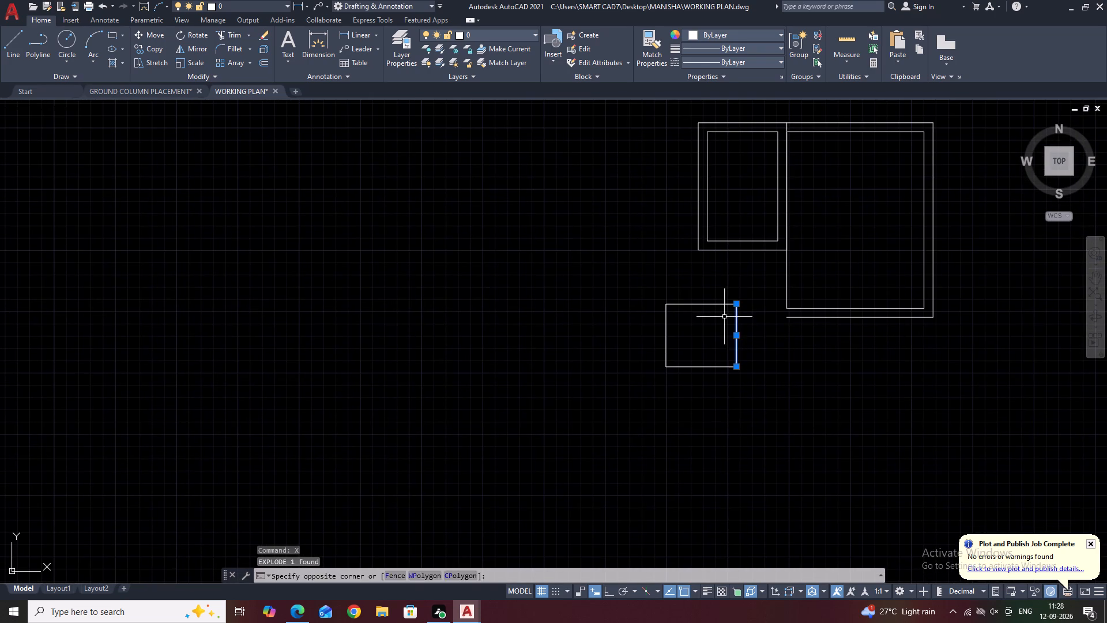
{"action": "middle_click_drag", "start_coordinate": [741, 335], "coordinate": [769, 386]}
{"action": "key", "text": "o"}
{"action": "key", "text": "space"}
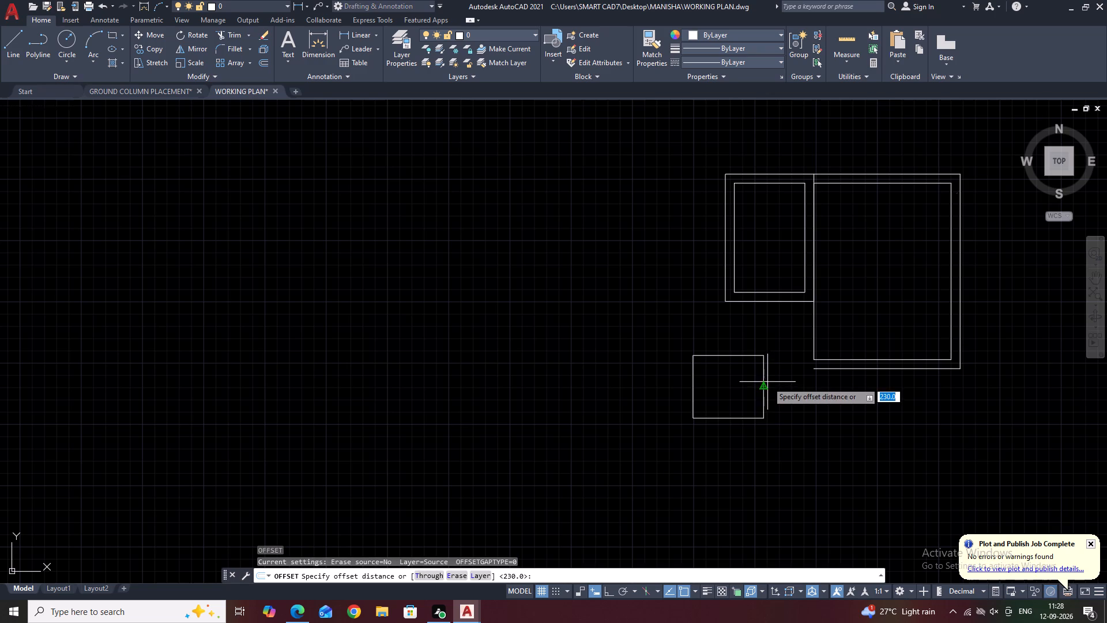
{"action": "key", "text": "space"}
{"action": "left_click", "coordinate": [786, 380]}
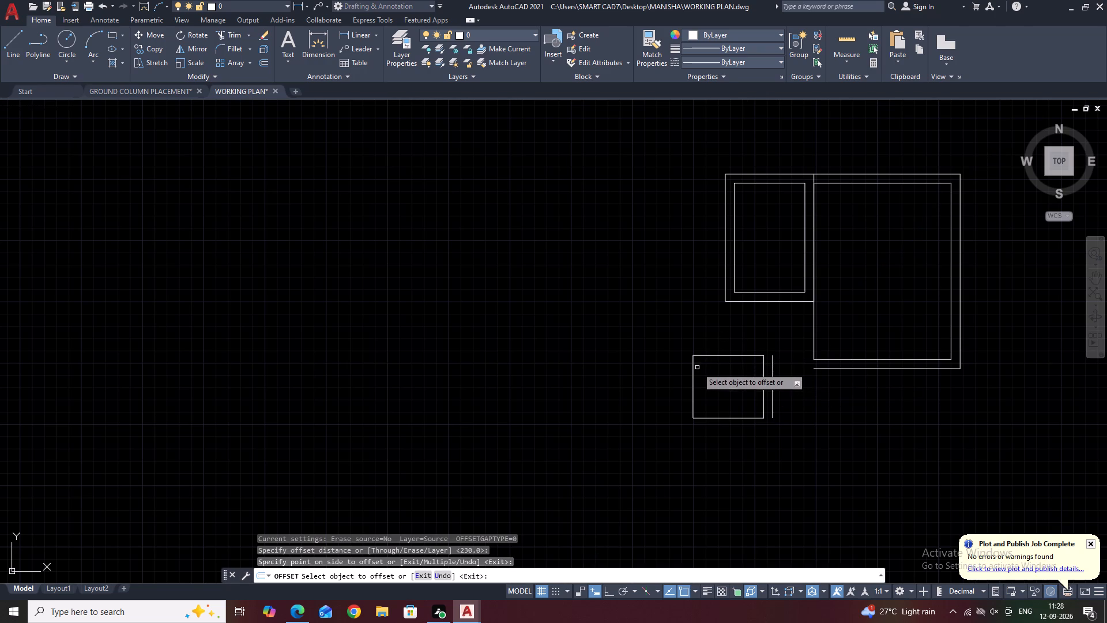
{"action": "left_click", "coordinate": [692, 367]}
{"action": "left_click", "coordinate": [667, 356]}
{"action": "left_click", "coordinate": [720, 417]}
{"action": "left_click_drag", "start_coordinate": [701, 441], "coordinate": [705, 447]}
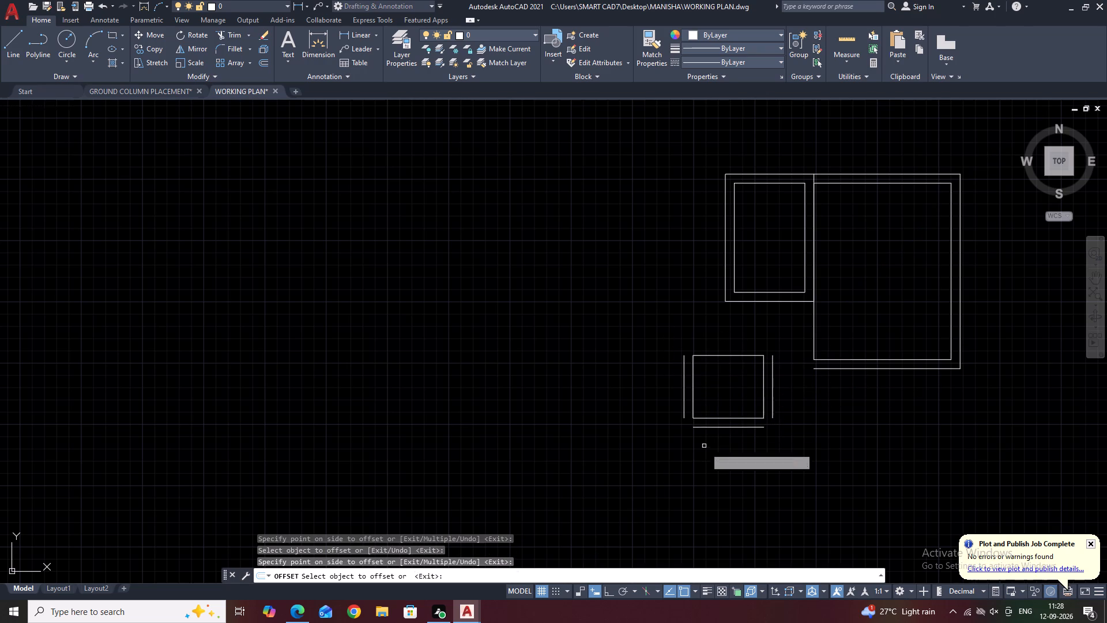
{"action": "left_click_drag", "start_coordinate": [705, 447], "coordinate": [706, 448]}
{"action": "key", "text": "Escape"}
{"action": "left_click", "coordinate": [658, 313]}
{"action": "key", "text": "Escape"}
Join the new room's outer offset lines at the bottom-left and bottom-right corners using Fillet with radius 0.
{"action": "type", "text": "F"}
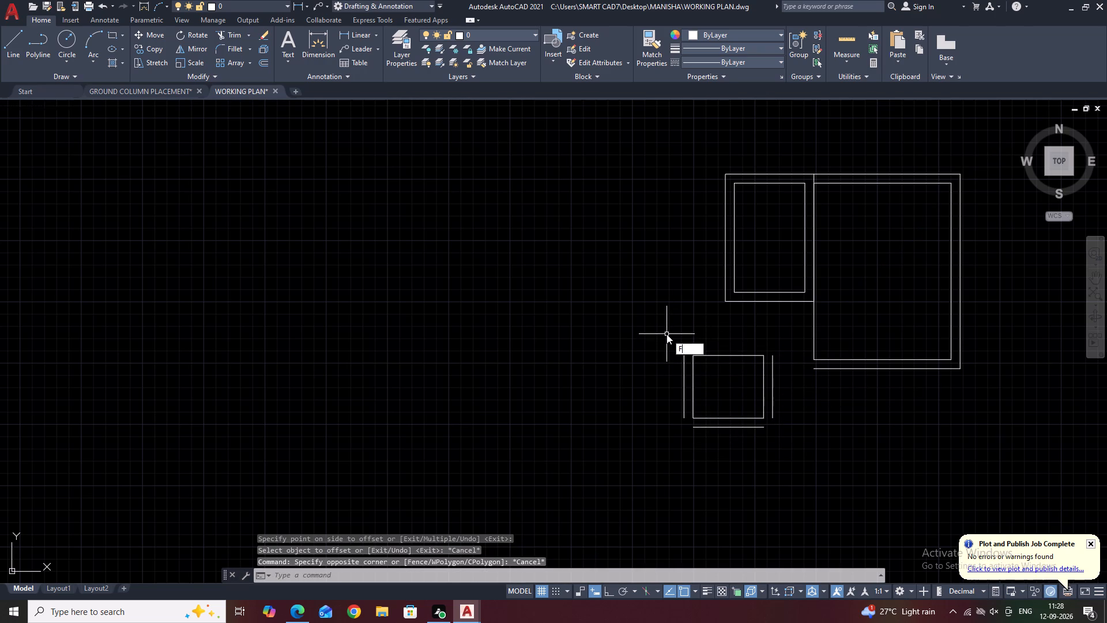
{"action": "key", "text": "space"}
{"action": "left_click", "coordinate": [684, 376]}
{"action": "left_click", "coordinate": [701, 426]}
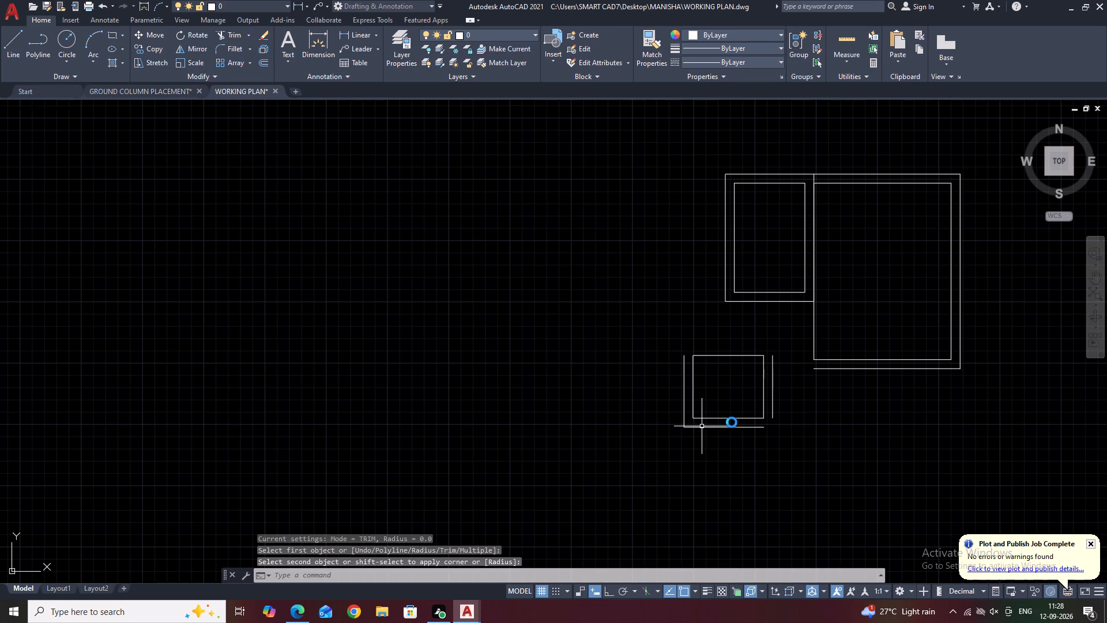
{"action": "key", "text": "space"}
{"action": "left_click", "coordinate": [771, 409]}
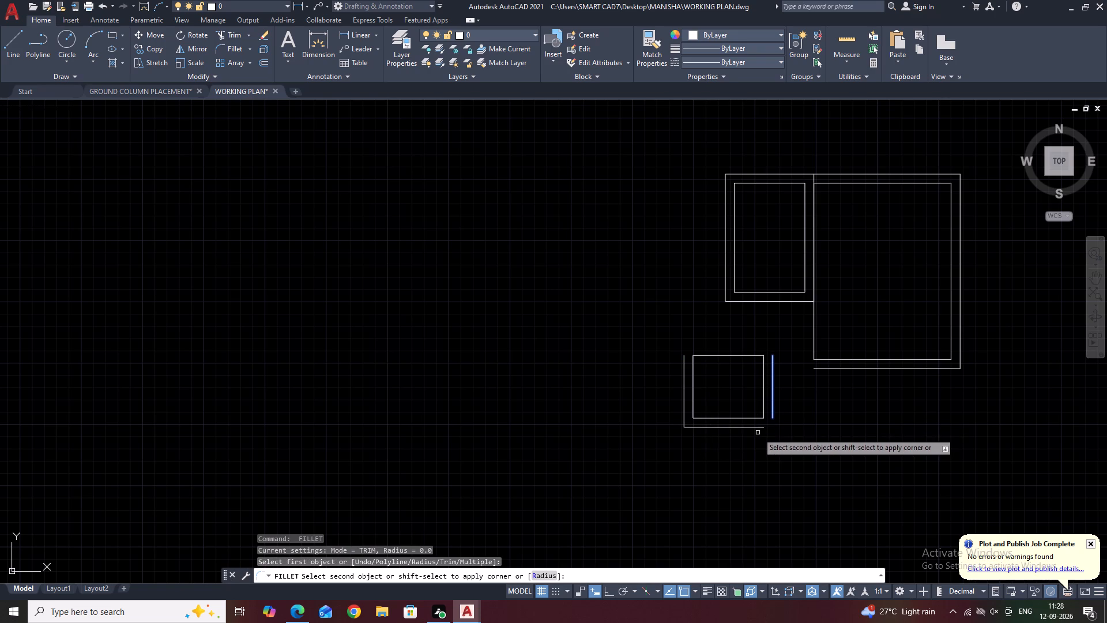
{"action": "left_click", "coordinate": [761, 427]}
{"action": "key", "text": "Escape"}
Move the 1800 by 1600 room so its outer left line's upper end meets the 1800 by 2785 room's outer bottom-left corner.
{"action": "left_click", "coordinate": [654, 342]}
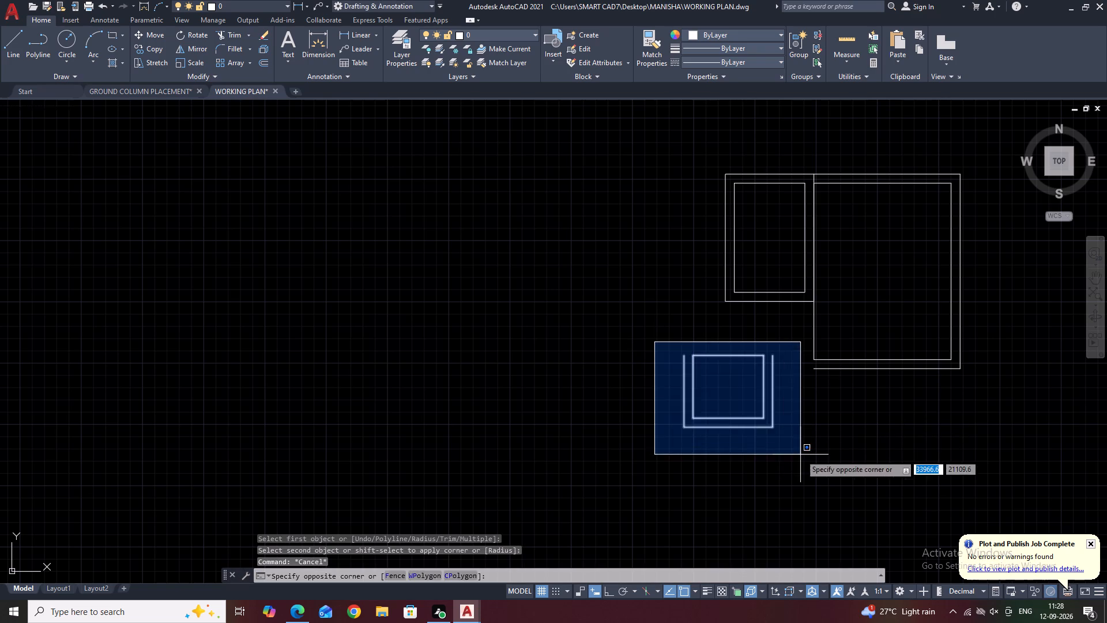
{"action": "left_click", "coordinate": [800, 455]}
{"action": "middle_click_drag", "start_coordinate": [732, 373], "coordinate": [760, 416]}
{"action": "type", "text": "M"}
{"action": "key", "text": "space"}
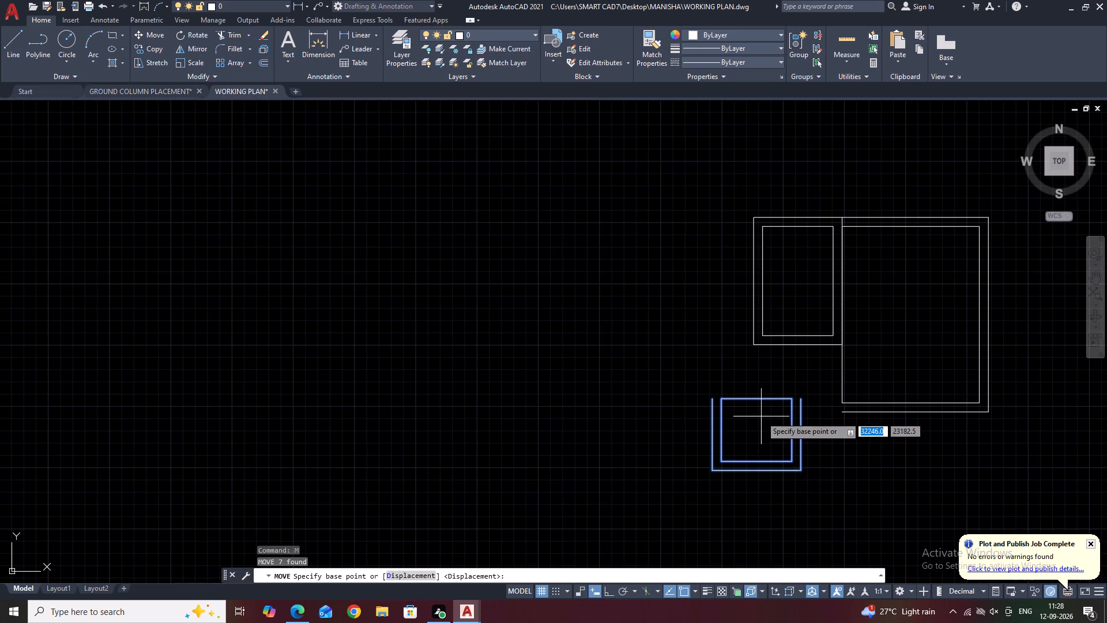
{"action": "left_click", "coordinate": [711, 399]}
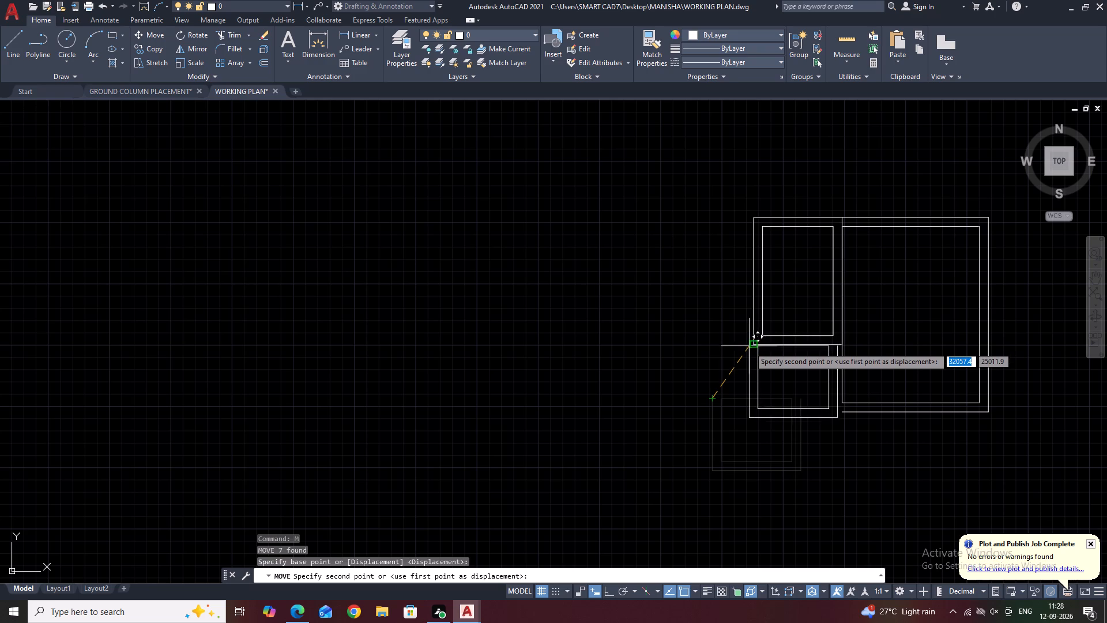
{"action": "left_click", "coordinate": [750, 347]}
{"action": "middle_click_drag", "start_coordinate": [890, 354], "coordinate": [886, 356]}
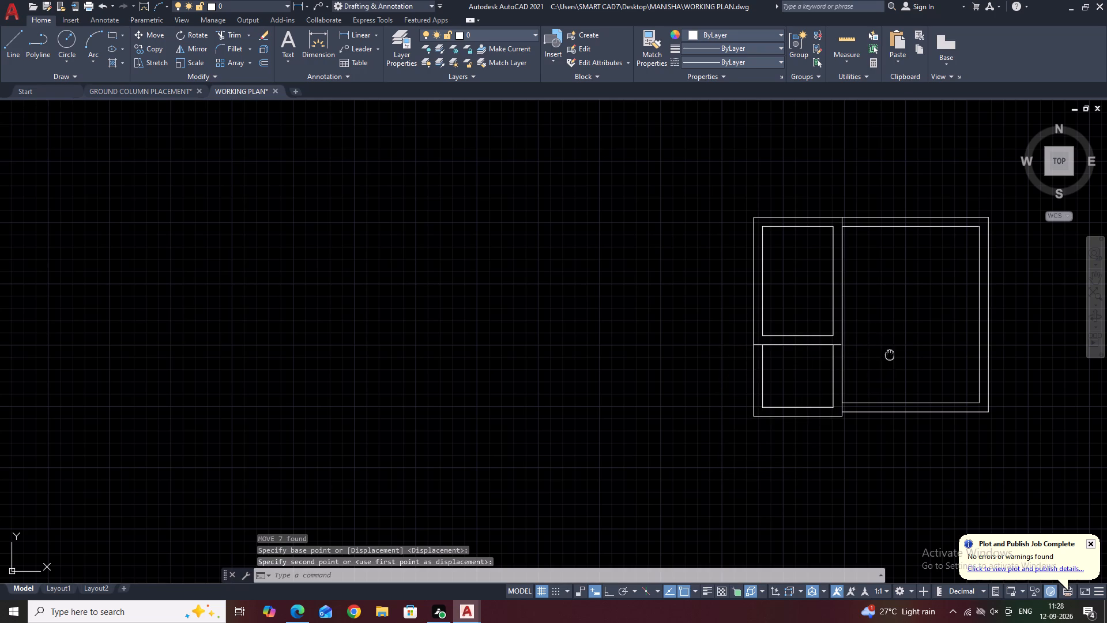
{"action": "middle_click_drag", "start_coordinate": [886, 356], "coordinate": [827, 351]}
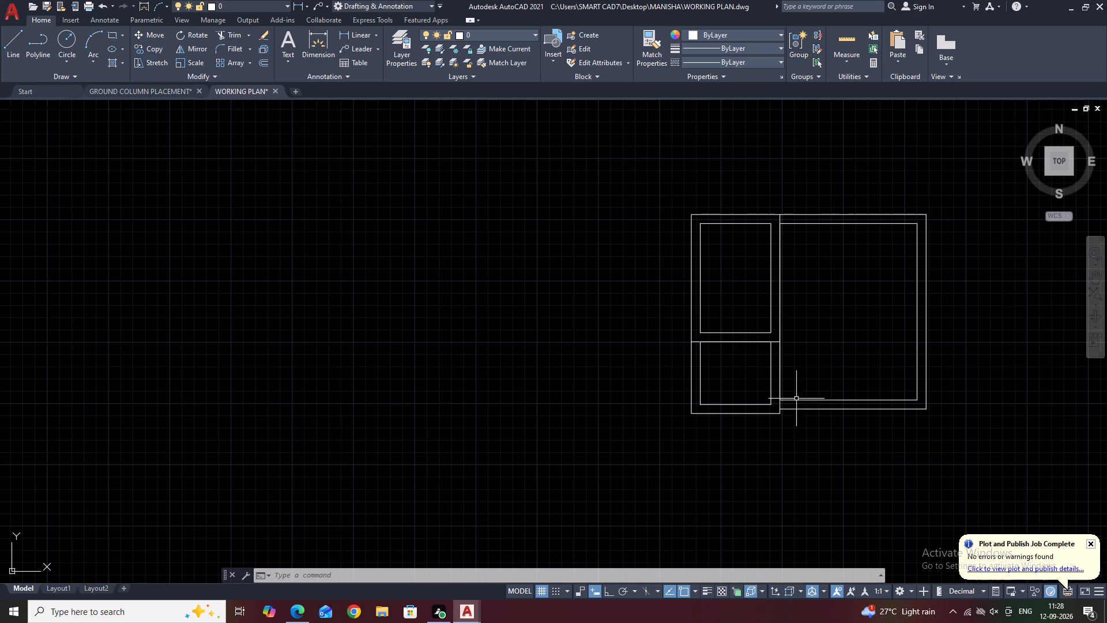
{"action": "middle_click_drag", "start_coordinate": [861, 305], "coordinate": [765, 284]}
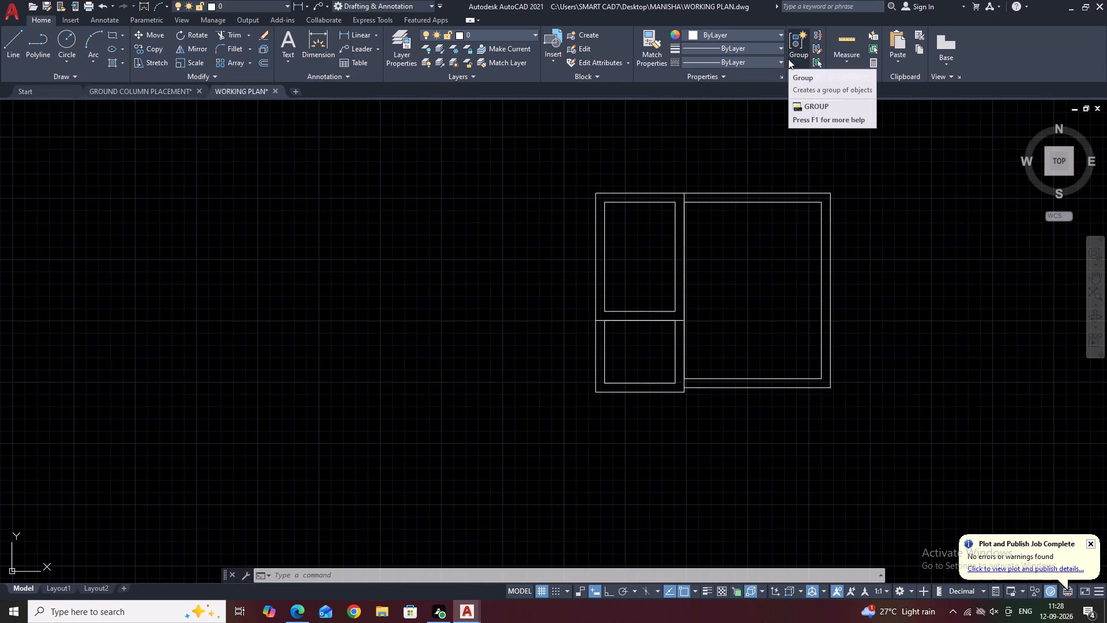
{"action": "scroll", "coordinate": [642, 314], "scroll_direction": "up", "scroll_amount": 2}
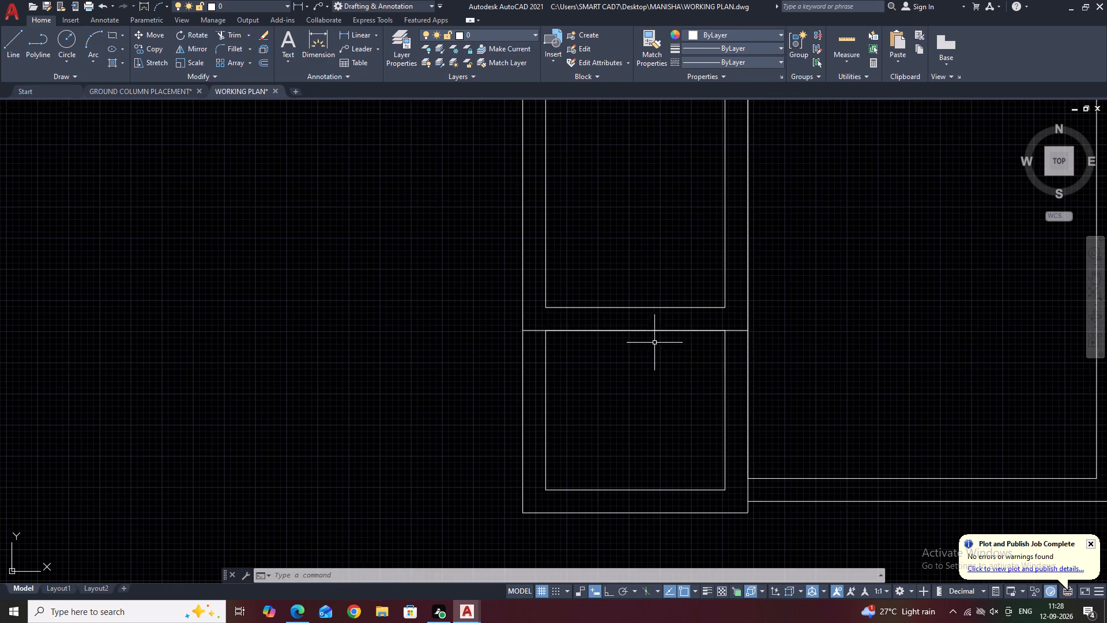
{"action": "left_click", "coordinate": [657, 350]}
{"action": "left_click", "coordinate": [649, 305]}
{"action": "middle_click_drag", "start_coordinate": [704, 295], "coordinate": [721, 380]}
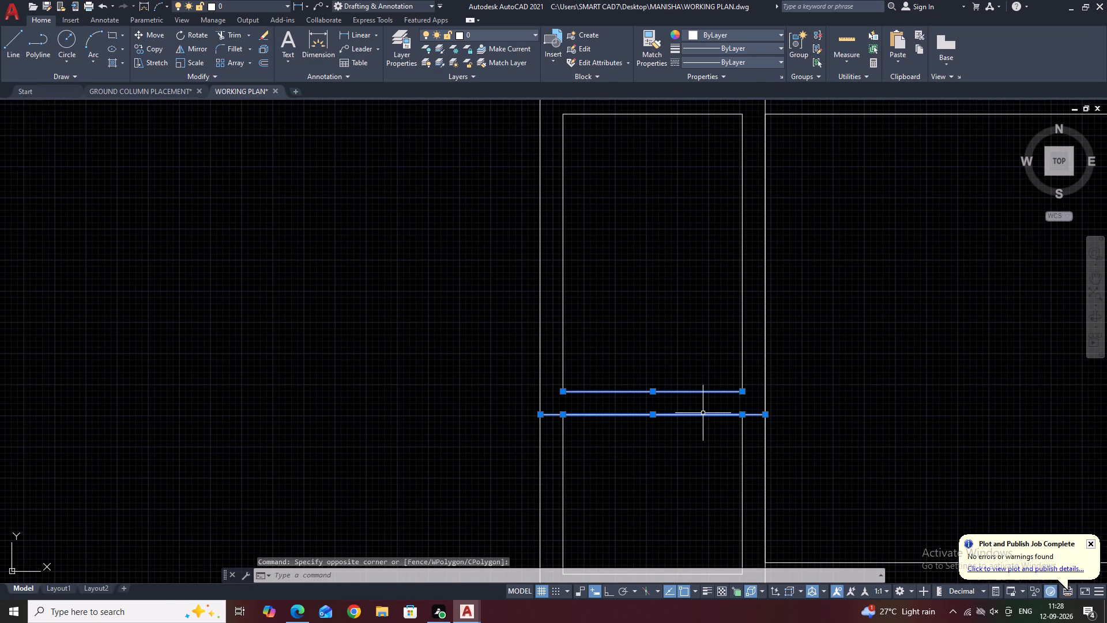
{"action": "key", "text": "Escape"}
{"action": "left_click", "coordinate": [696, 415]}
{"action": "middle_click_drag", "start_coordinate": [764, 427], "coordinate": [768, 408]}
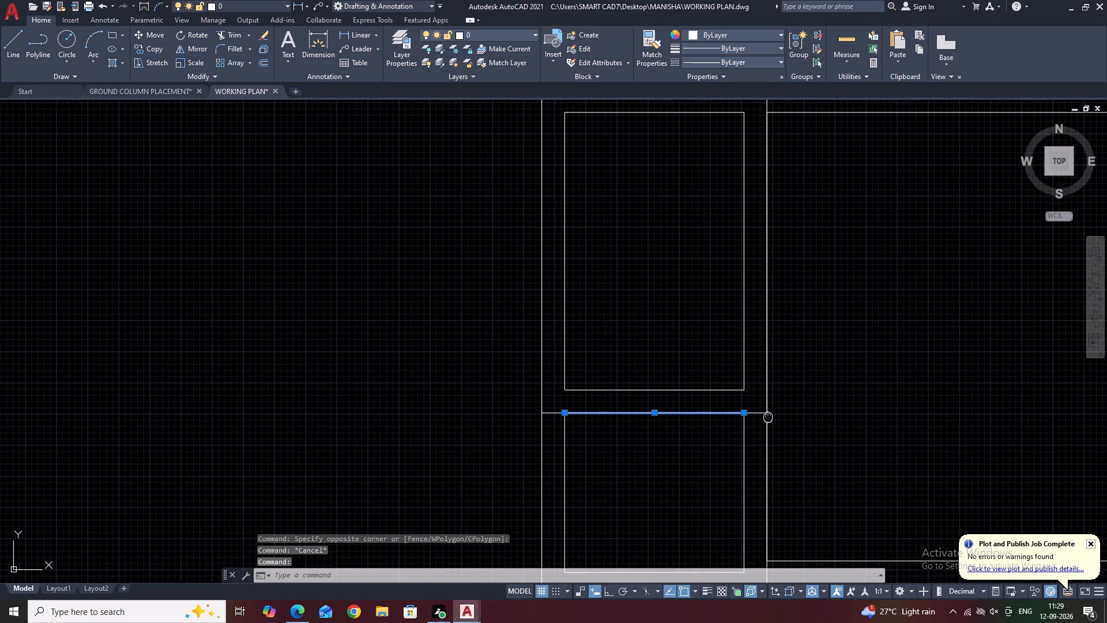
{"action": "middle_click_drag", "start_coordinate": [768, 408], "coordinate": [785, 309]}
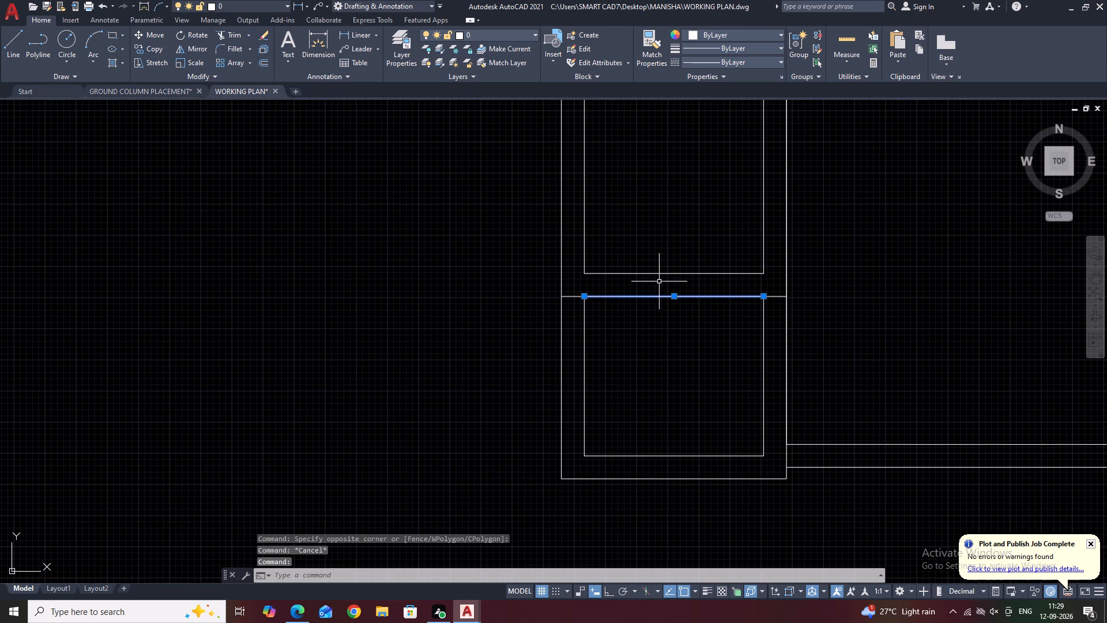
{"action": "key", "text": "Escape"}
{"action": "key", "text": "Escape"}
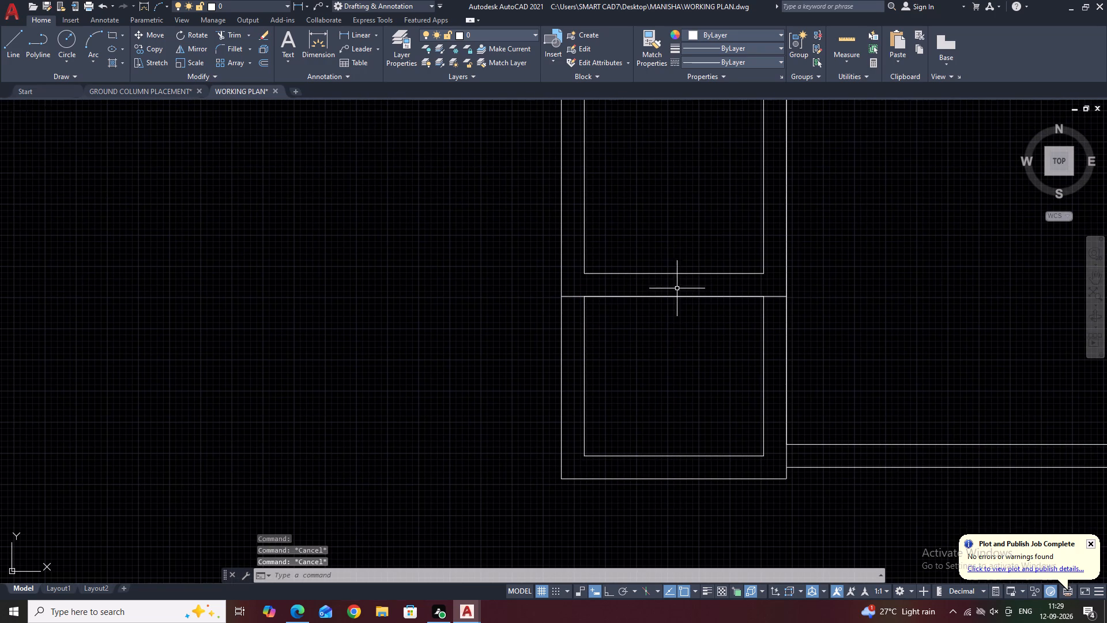
Offset the 1800 by 1600 room's inner top line 115 upward into the wall, and delete the original line.
{"action": "left_click", "coordinate": [675, 298]}
{"action": "left_click", "coordinate": [672, 294]}
{"action": "middle_click_drag", "start_coordinate": [677, 298], "coordinate": [689, 329]}
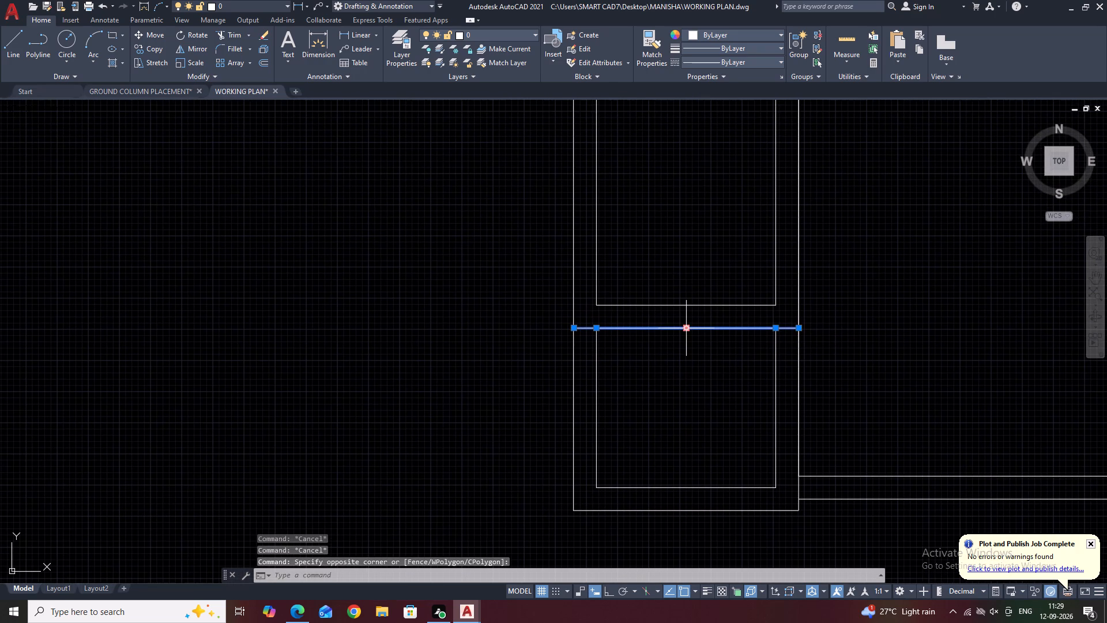
{"action": "key", "text": "o"}
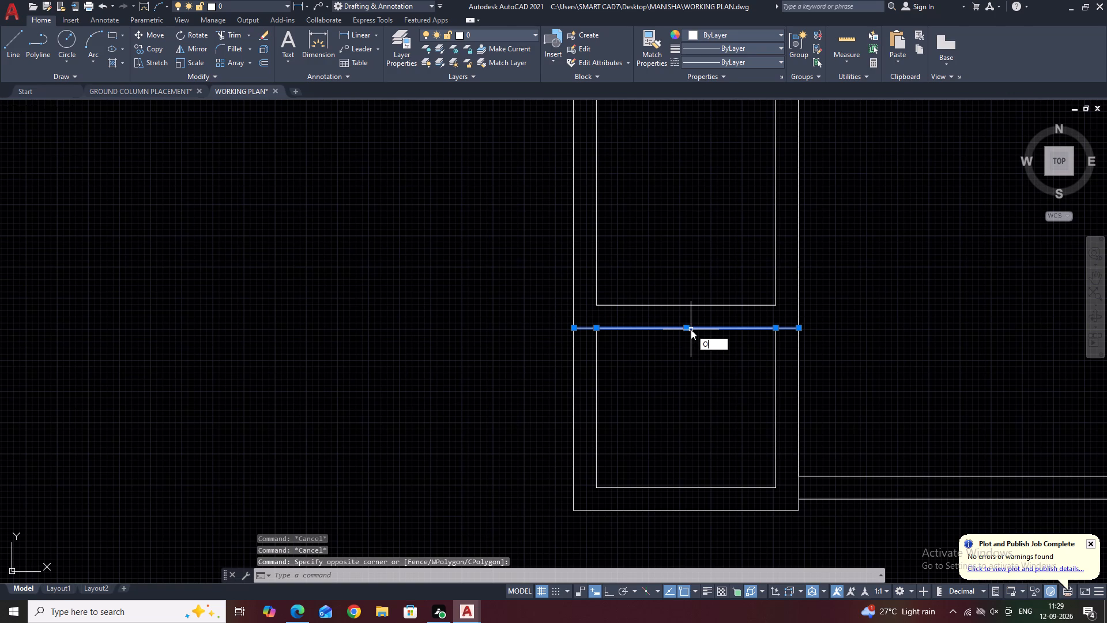
{"action": "key", "text": "space"}
{"action": "type", "text": "115"}
{"action": "key", "text": "Return"}
{"action": "left_click", "coordinate": [695, 327]}
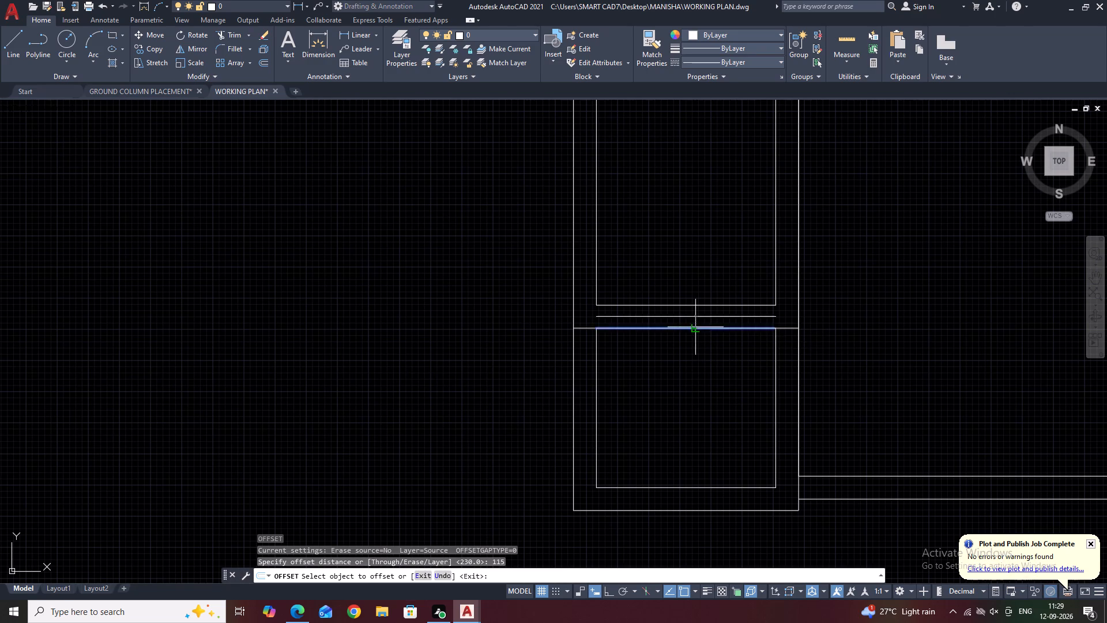
{"action": "left_click", "coordinate": [696, 311]}
{"action": "key", "text": "Escape"}
{"action": "left_click", "coordinate": [609, 329]}
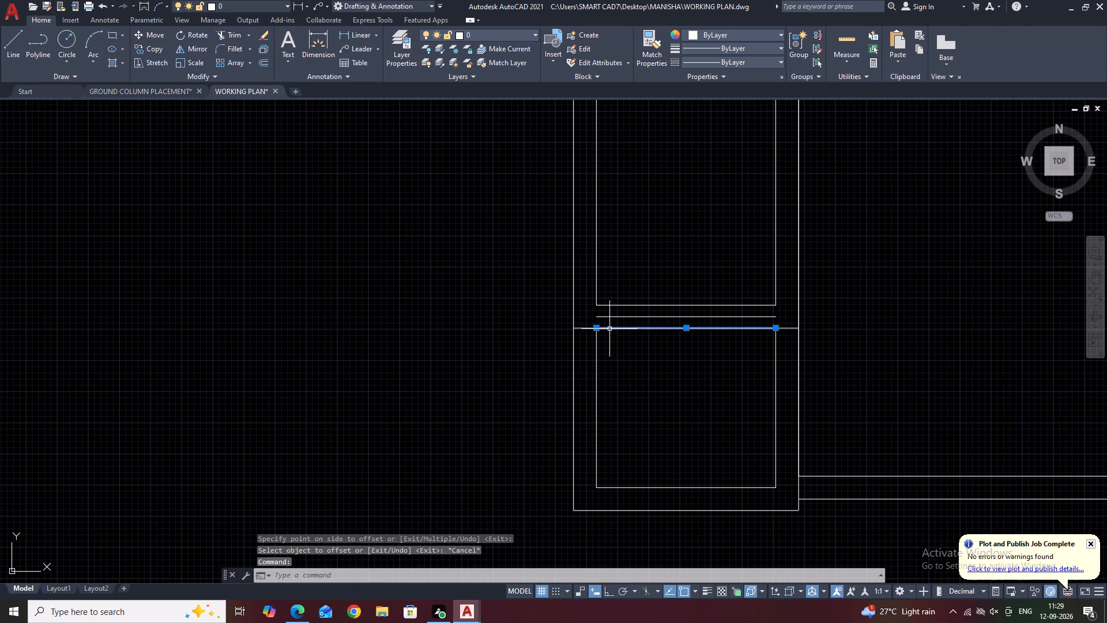
{"action": "key", "text": "Delete"}
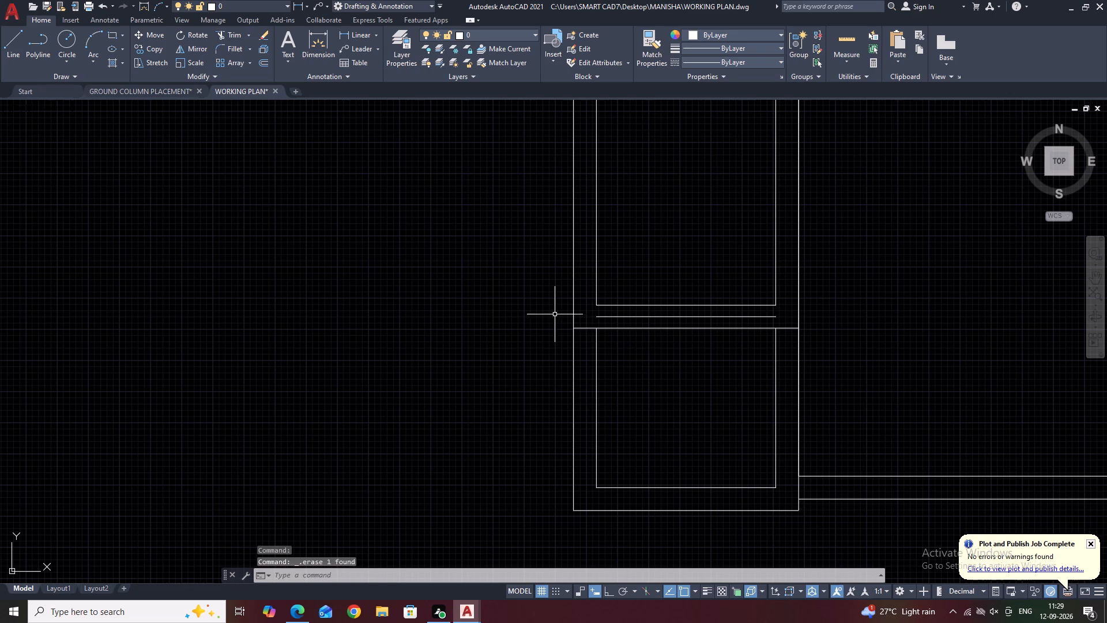
Move the 1800 by 1600 room's lines, with the full-width shared line, up so the shared line's midpoint meets the offset line.
{"action": "left_click", "coordinate": [555, 314]}
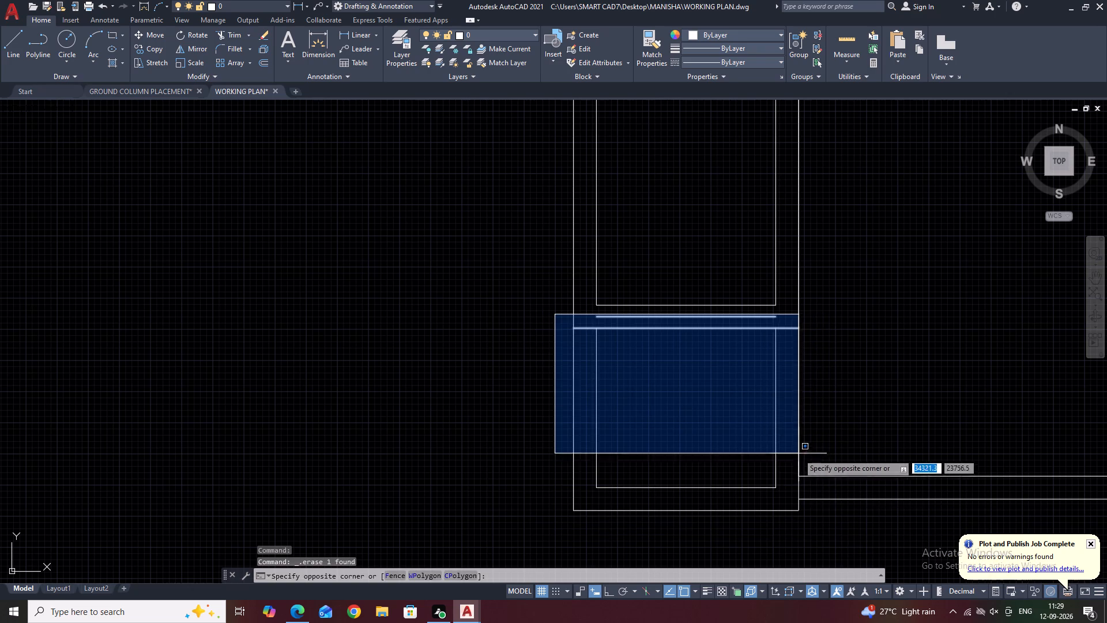
{"action": "left_click", "coordinate": [521, 267]}
{"action": "left_click", "coordinate": [561, 325]}
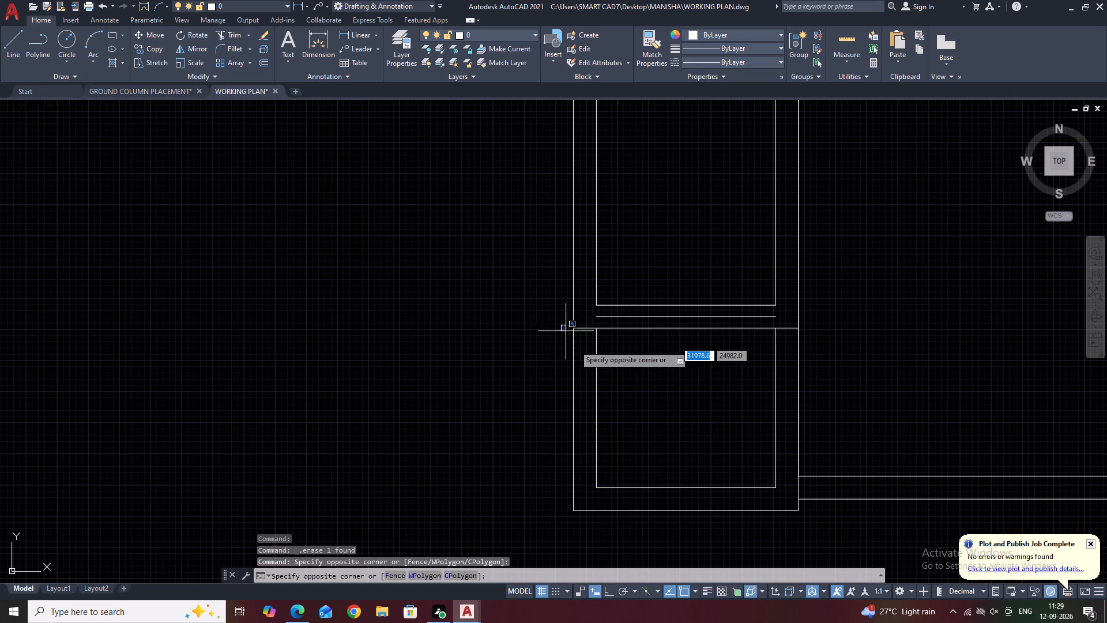
{"action": "left_click", "coordinate": [834, 538]}
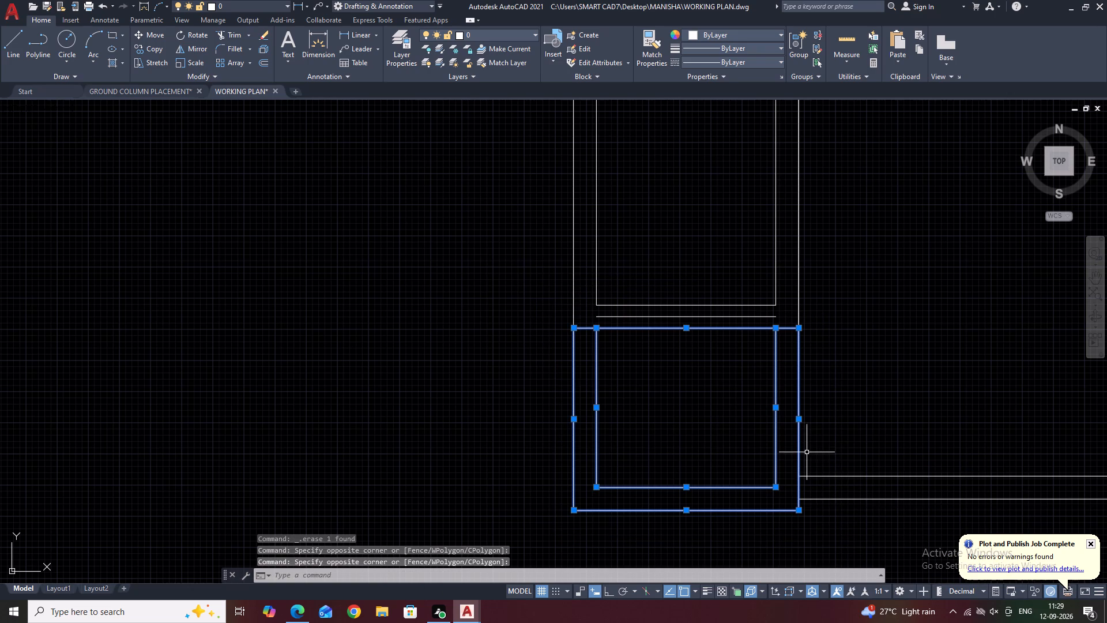
{"action": "key", "text": "m"}
{"action": "key", "text": "space"}
{"action": "left_click", "coordinate": [684, 328]}
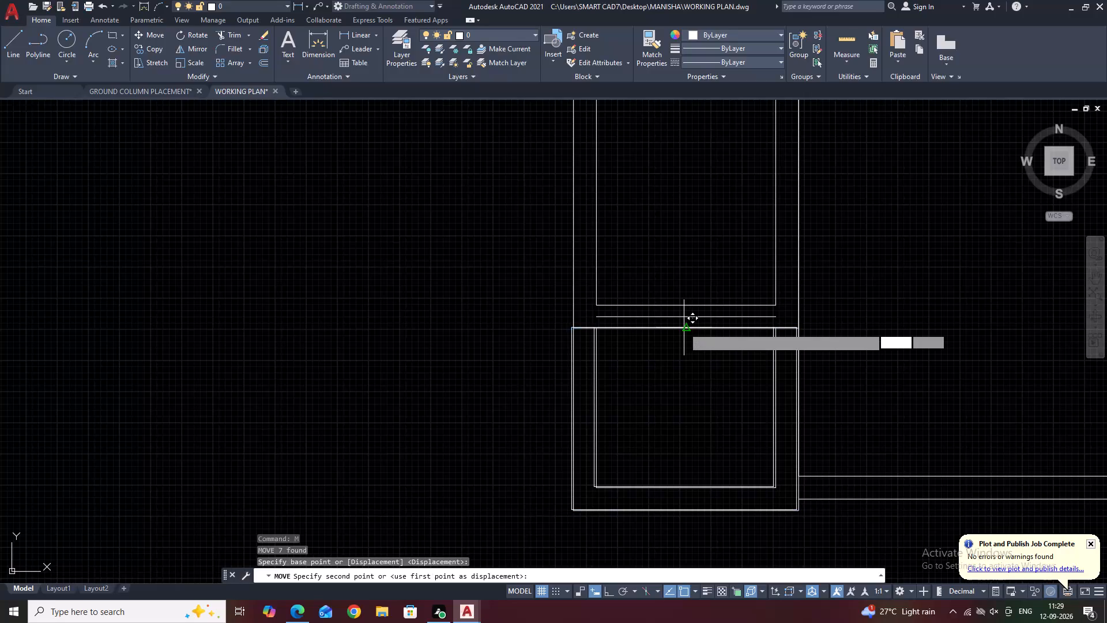
{"action": "left_click", "coordinate": [686, 317]}
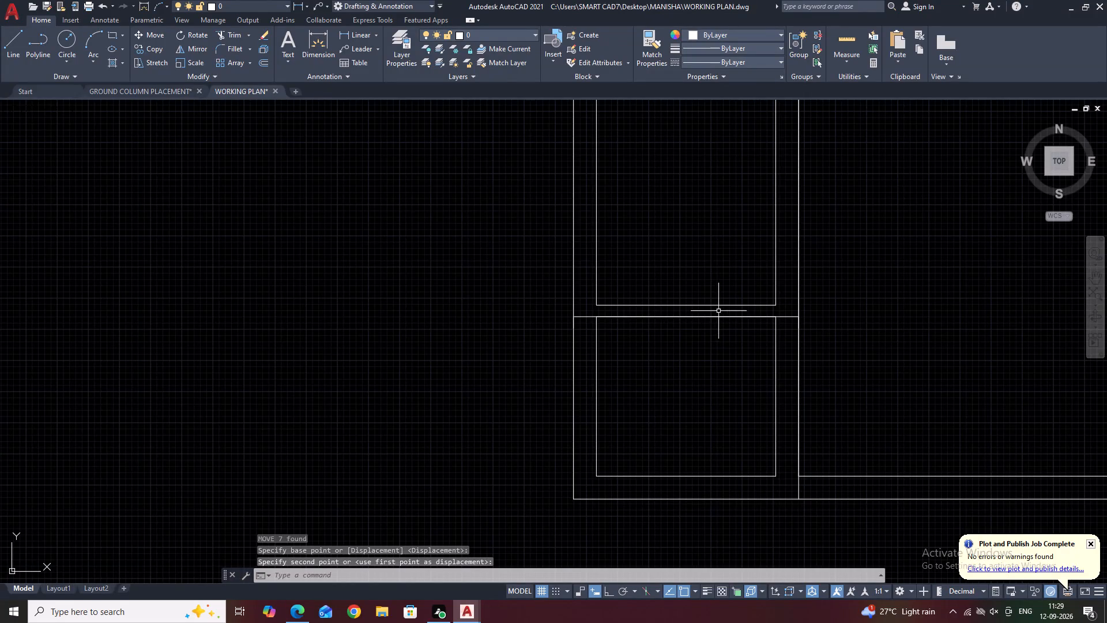
Delete the overlapping offset line and the full-width line between the two small rooms.
{"action": "left_click", "coordinate": [716, 317]}
{"action": "key", "text": "Delete"}
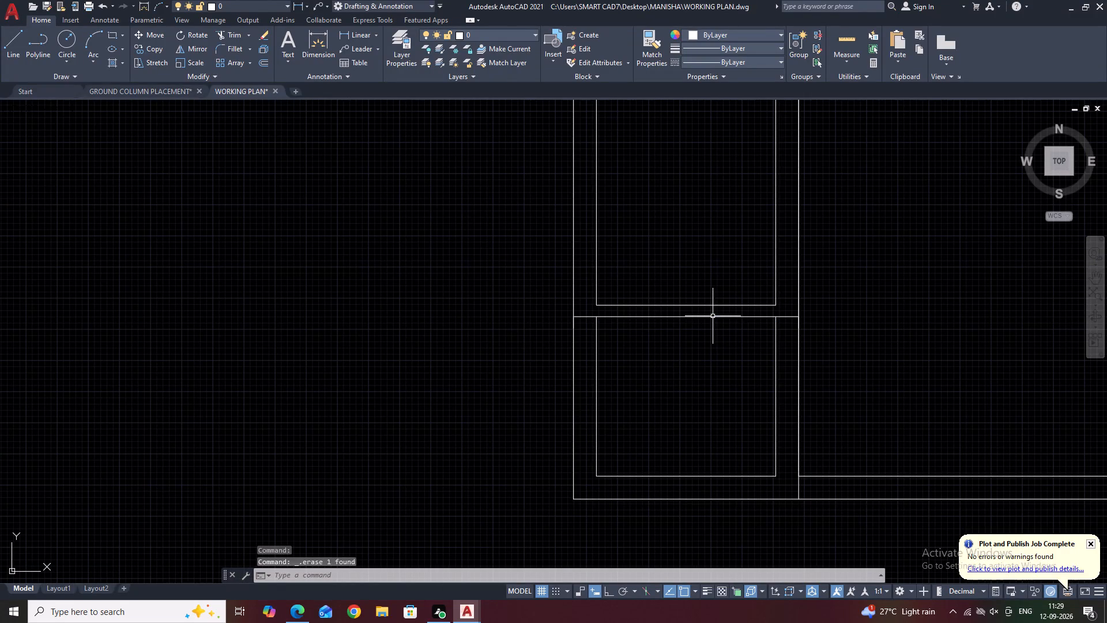
{"action": "scroll", "coordinate": [725, 311], "scroll_direction": "down", "scroll_amount": 4}
{"action": "middle_click_drag", "start_coordinate": [790, 277], "coordinate": [749, 274]}
{"action": "scroll", "coordinate": [693, 291], "scroll_direction": "up", "scroll_amount": 2}
{"action": "middle_click_drag", "start_coordinate": [700, 333], "coordinate": [696, 326]}
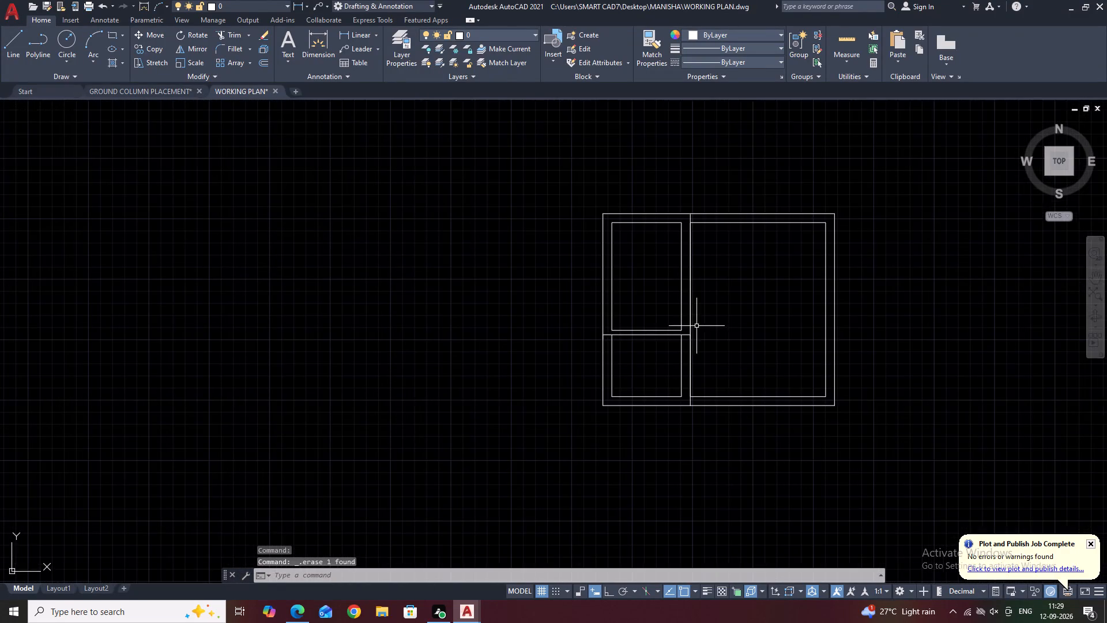
{"action": "middle_click_drag", "start_coordinate": [696, 326], "coordinate": [657, 357]}
{"action": "scroll", "coordinate": [571, 366], "scroll_direction": "up", "scroll_amount": 2}
{"action": "left_click", "coordinate": [556, 351]}
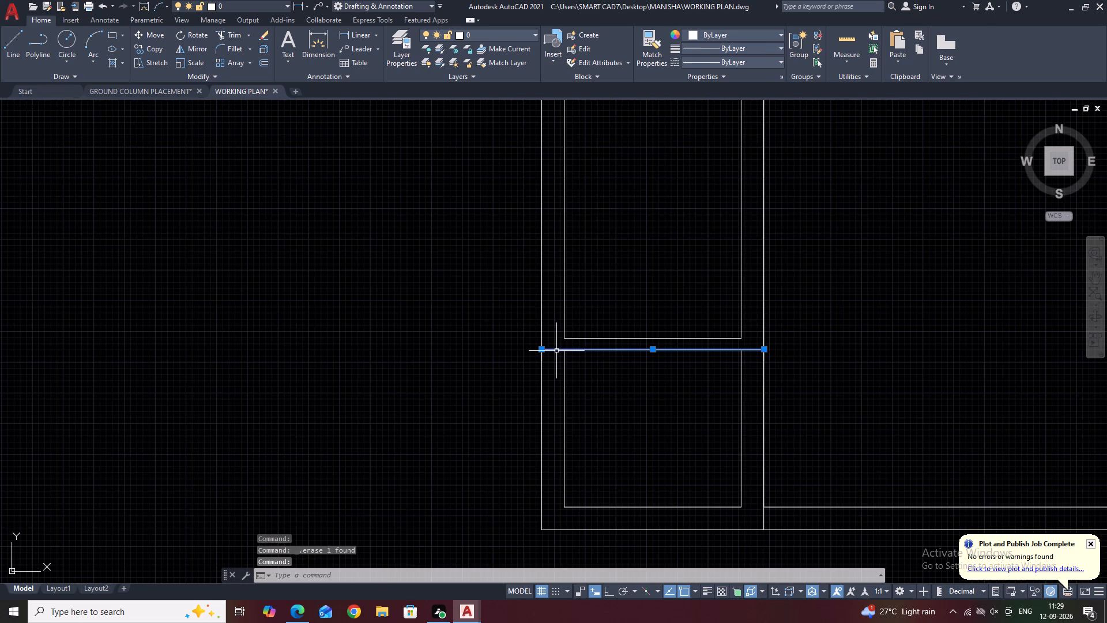
{"action": "key", "text": "Delete"}
Draw a line closing the lower small room's top between the upper ends of its two inner side lines.
{"action": "type", "text": "L"}
{"action": "key", "text": "space"}
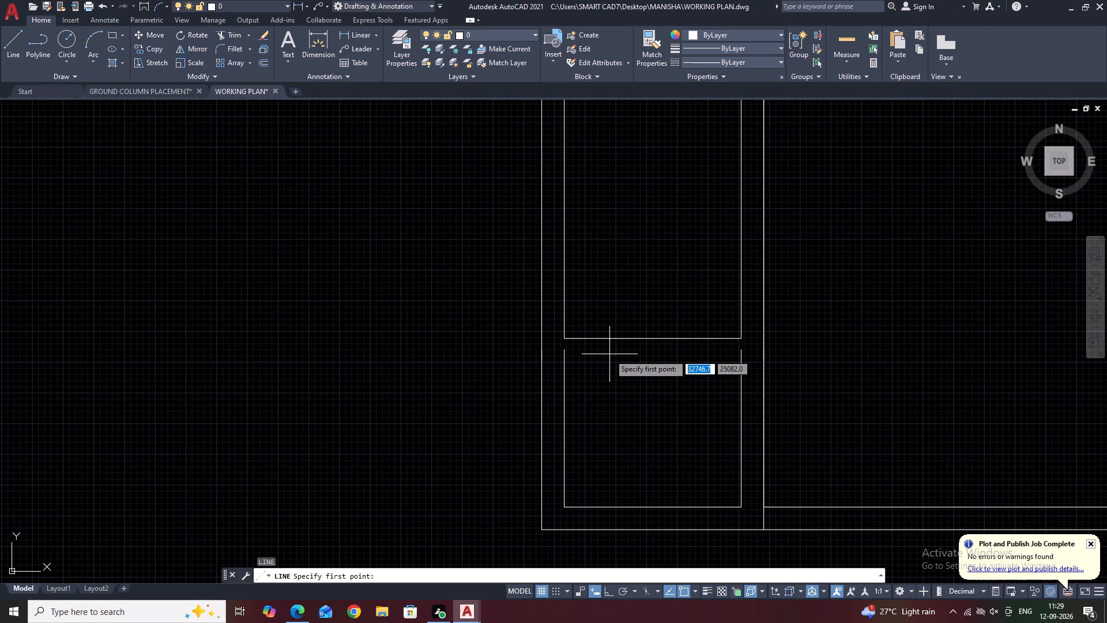
{"action": "left_click", "coordinate": [565, 351]}
{"action": "left_click", "coordinate": [740, 351]}
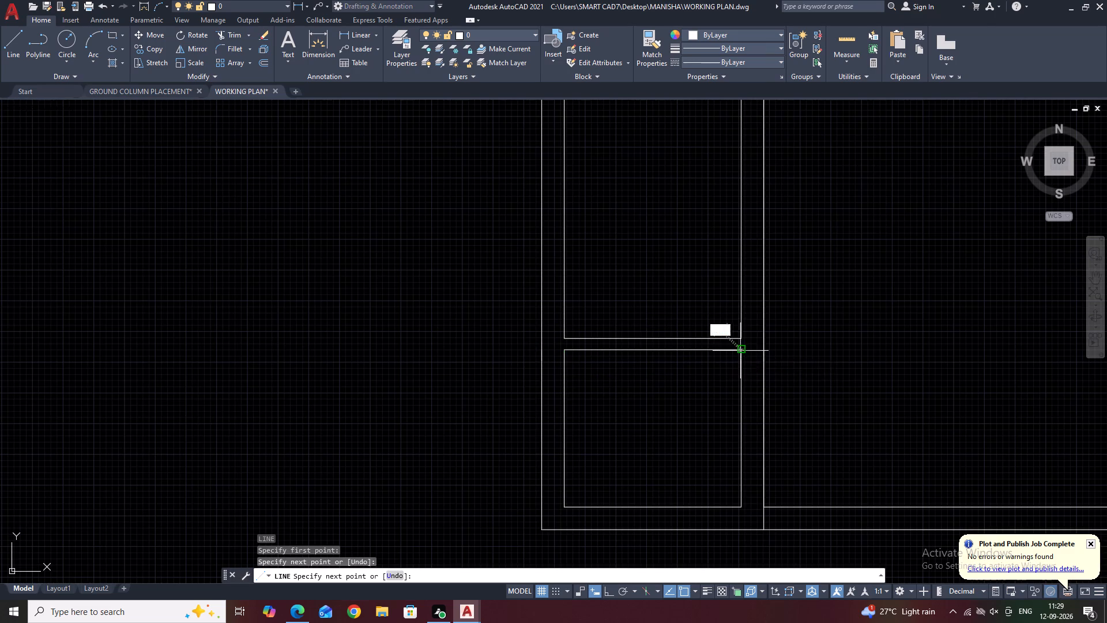
{"action": "key", "text": "Escape"}
Delete one of the overlapping vertical lines dividing the small rooms from the large room.
{"action": "scroll", "coordinate": [597, 316], "scroll_direction": "down", "scroll_amount": 1}
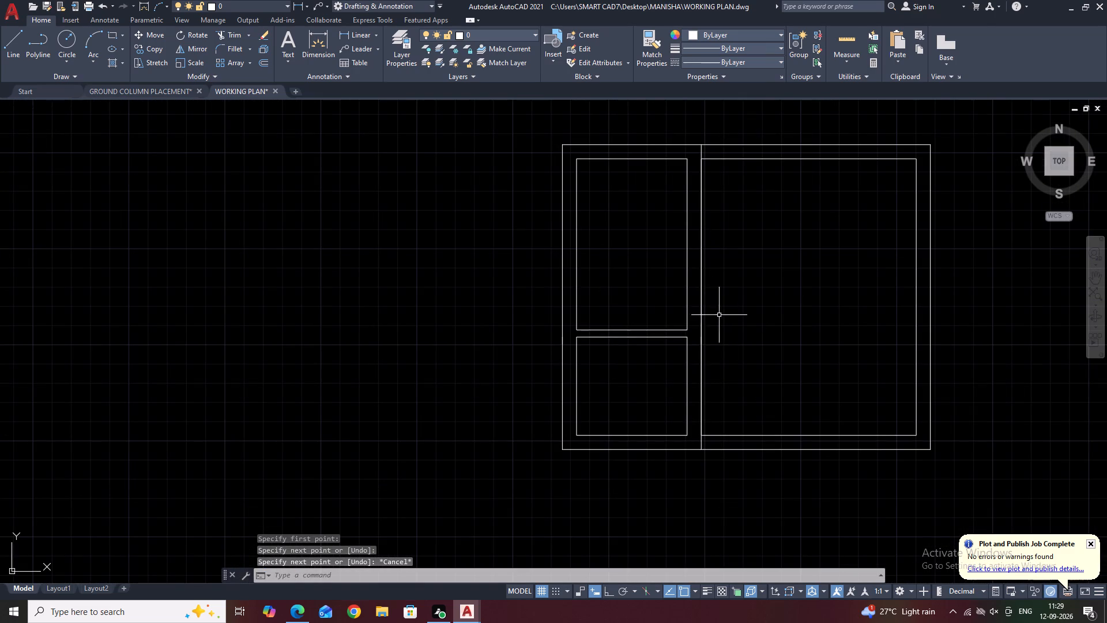
{"action": "left_click", "coordinate": [703, 301]}
{"action": "key", "text": "Delete"}
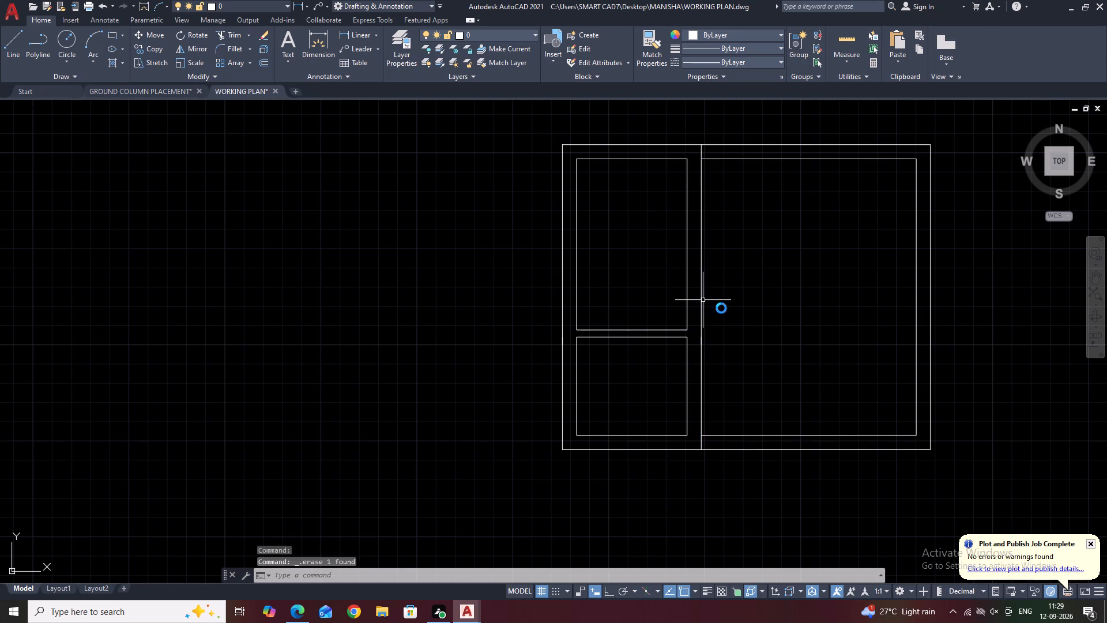
Trim the dividing vertical line where it crosses the plan's top and bottom outer walls.
{"action": "middle_click_drag", "start_coordinate": [725, 202], "coordinate": [710, 294]}
{"action": "key", "text": "t"}
{"action": "key", "text": "r"}
{"action": "scroll", "coordinate": [710, 294], "scroll_direction": "up", "scroll_amount": 1}
{"action": "key", "text": "space"}
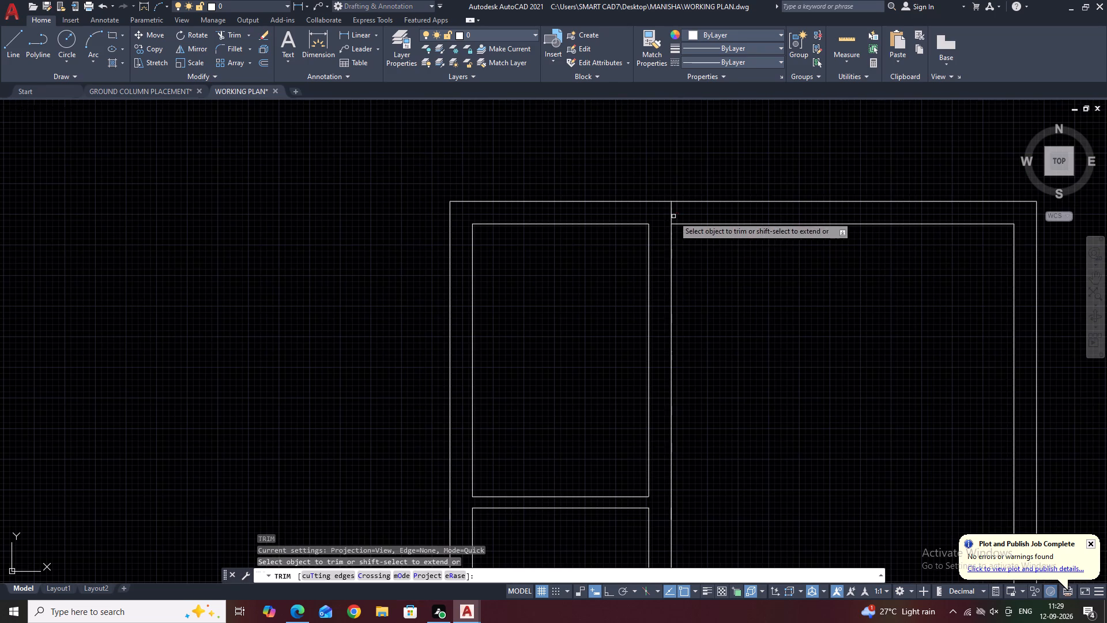
{"action": "left_click", "coordinate": [673, 216]}
{"action": "left_click", "coordinate": [660, 213]}
{"action": "scroll", "coordinate": [669, 220], "scroll_direction": "down", "scroll_amount": 3}
{"action": "scroll", "coordinate": [668, 340], "scroll_direction": "up", "scroll_amount": 2}
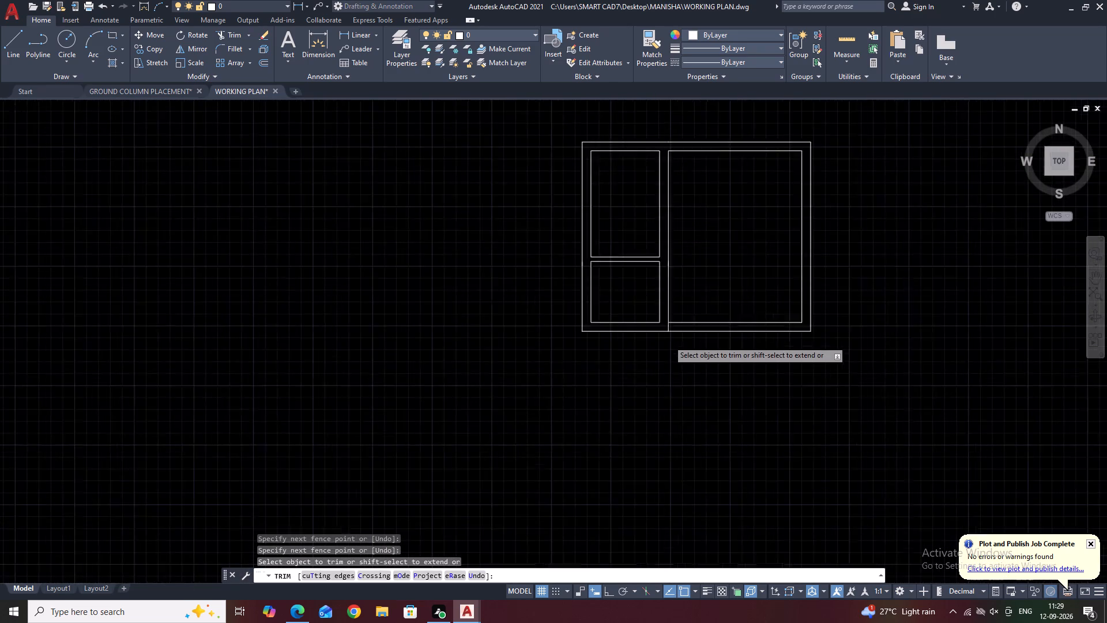
{"action": "scroll", "coordinate": [668, 340], "scroll_direction": "up", "scroll_amount": 1}
{"action": "left_click", "coordinate": [667, 304]}
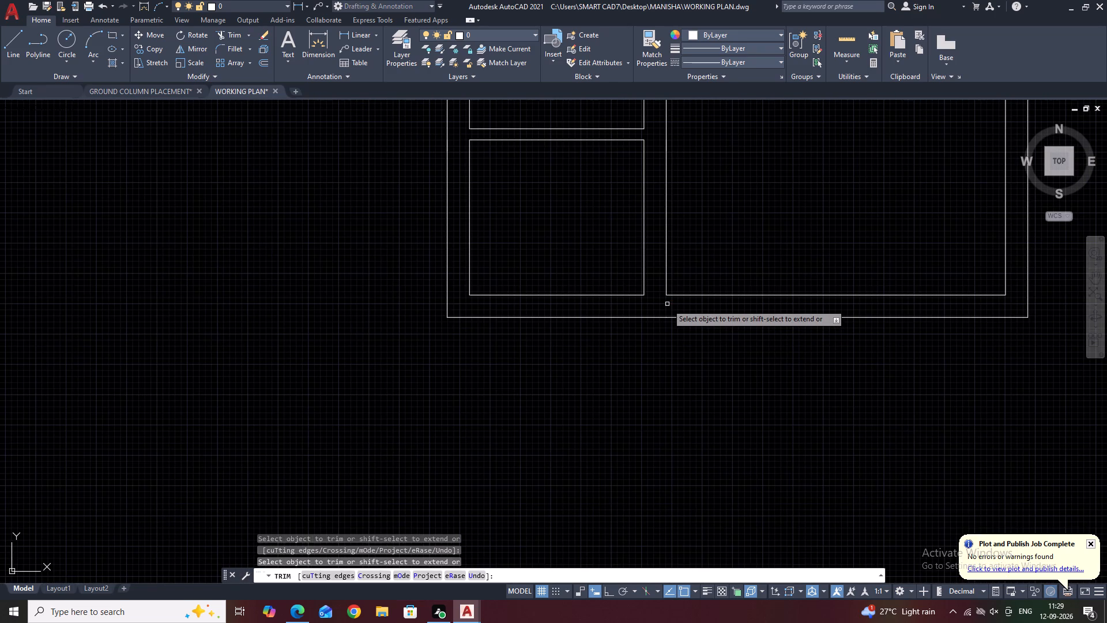
{"action": "scroll", "coordinate": [663, 322], "scroll_direction": "down", "scroll_amount": 4}
{"action": "key", "text": "Escape"}
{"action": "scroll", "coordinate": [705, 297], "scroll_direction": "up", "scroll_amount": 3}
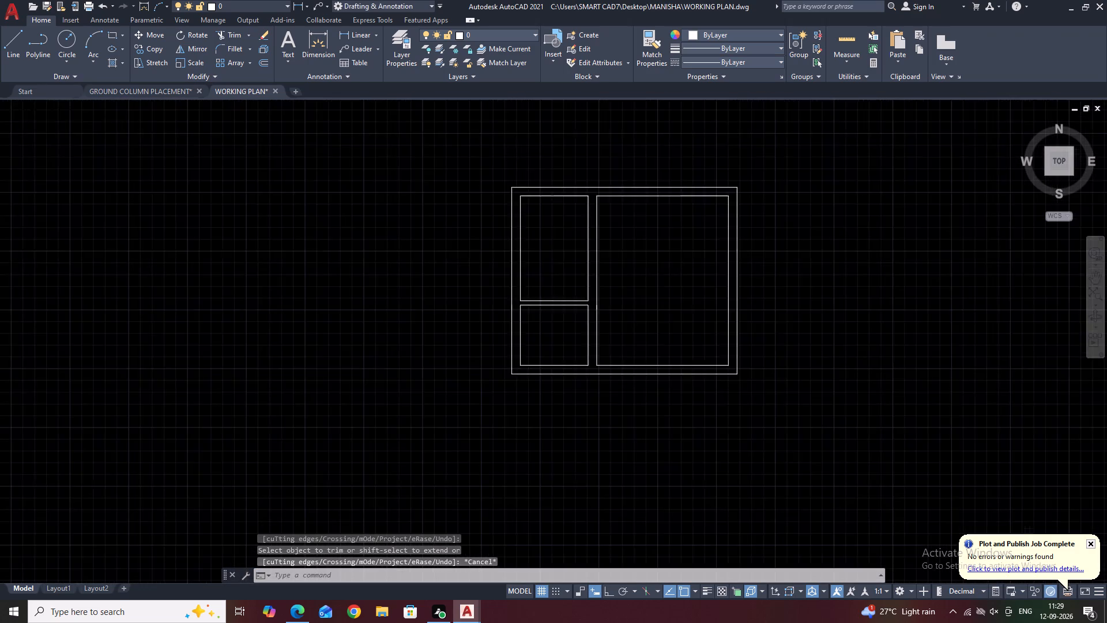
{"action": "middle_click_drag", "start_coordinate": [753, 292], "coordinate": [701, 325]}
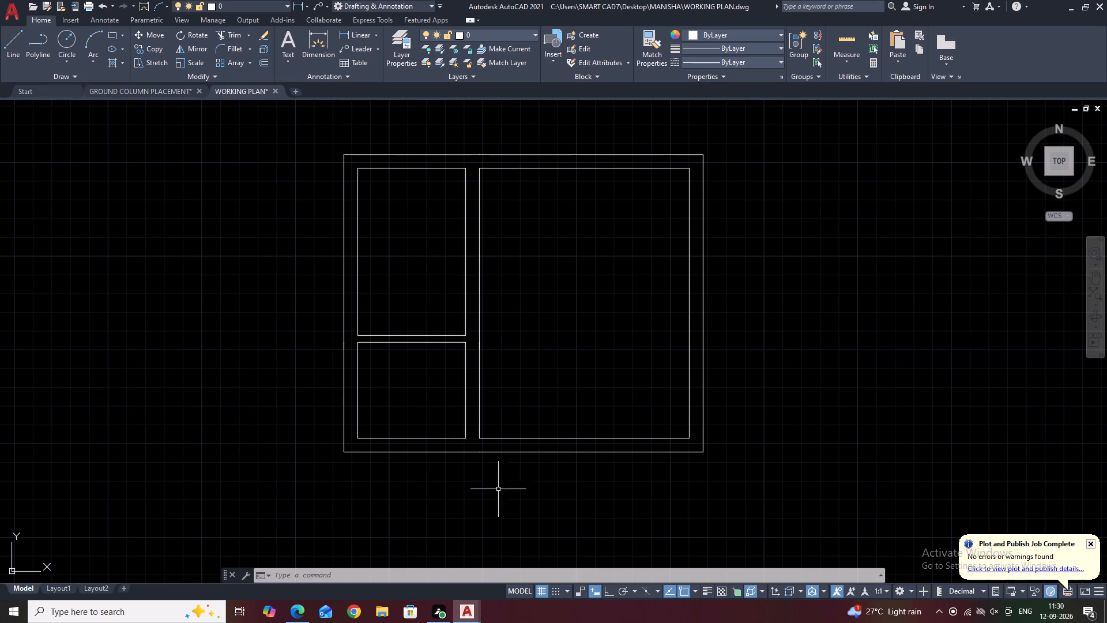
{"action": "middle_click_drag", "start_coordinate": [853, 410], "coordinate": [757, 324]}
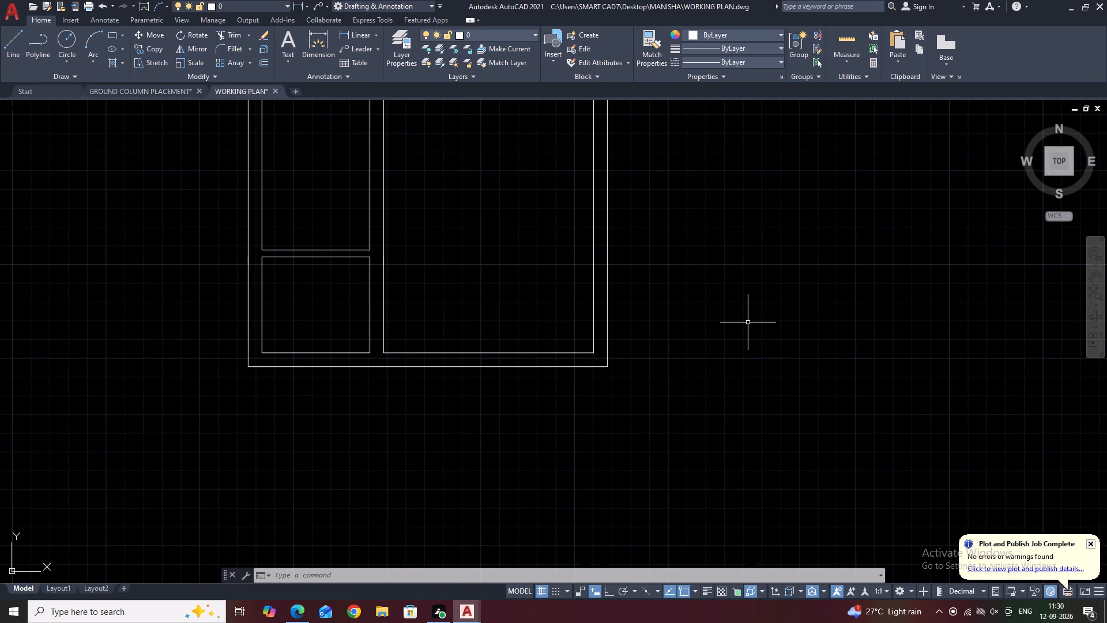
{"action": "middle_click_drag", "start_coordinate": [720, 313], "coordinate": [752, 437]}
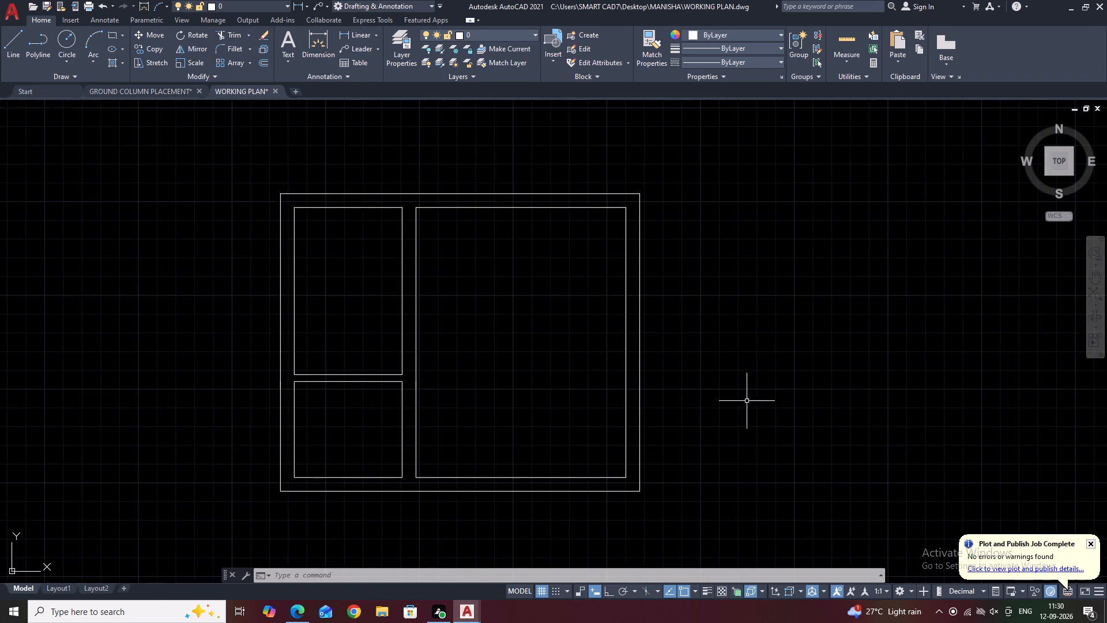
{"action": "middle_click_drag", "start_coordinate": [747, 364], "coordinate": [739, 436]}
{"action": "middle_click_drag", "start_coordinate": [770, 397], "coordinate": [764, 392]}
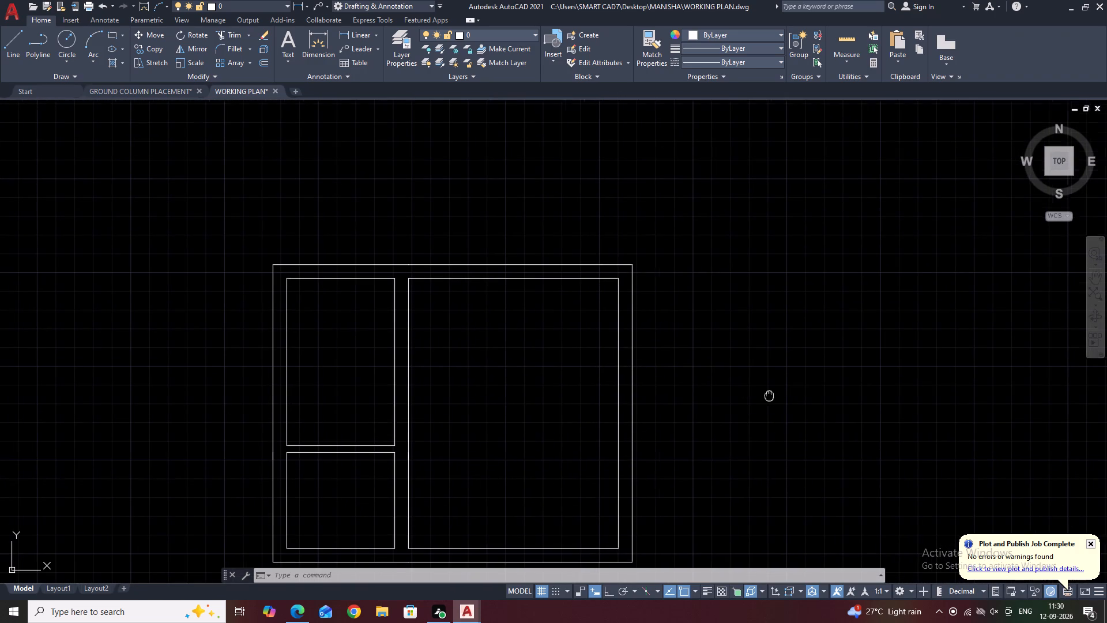
Draw a 2950 by 4500 rectangle for a new room just east of the existing plan.
{"action": "middle_click_drag", "start_coordinate": [764, 392], "coordinate": [722, 376]}
{"action": "type", "text": "RE"}
{"action": "type", "text": "C"}
{"action": "key", "text": "space"}
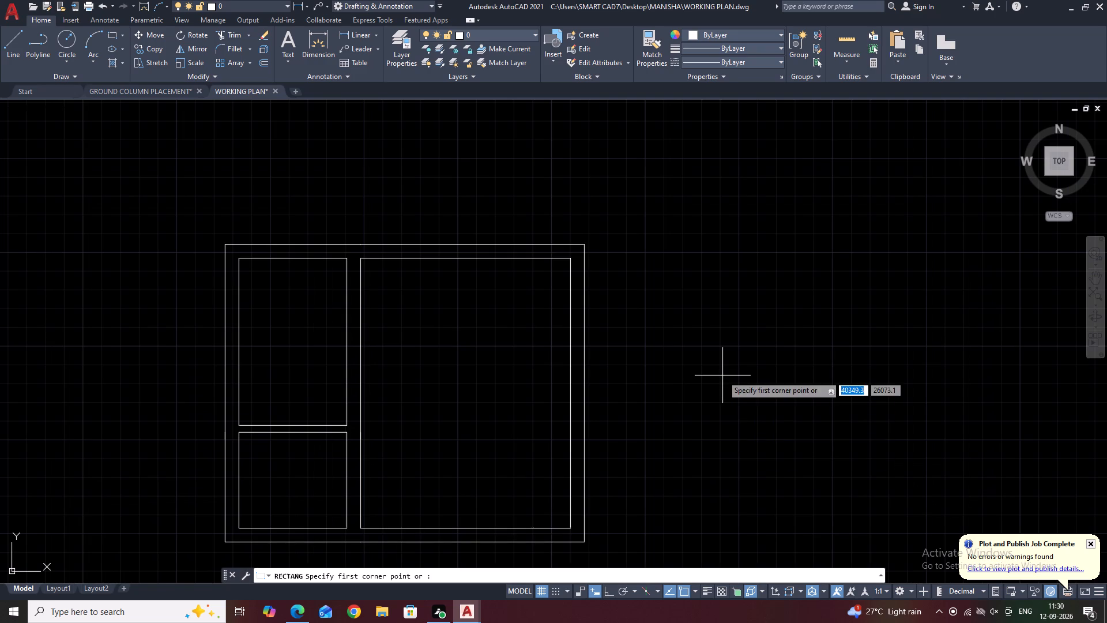
{"action": "left_click", "coordinate": [608, 250]}
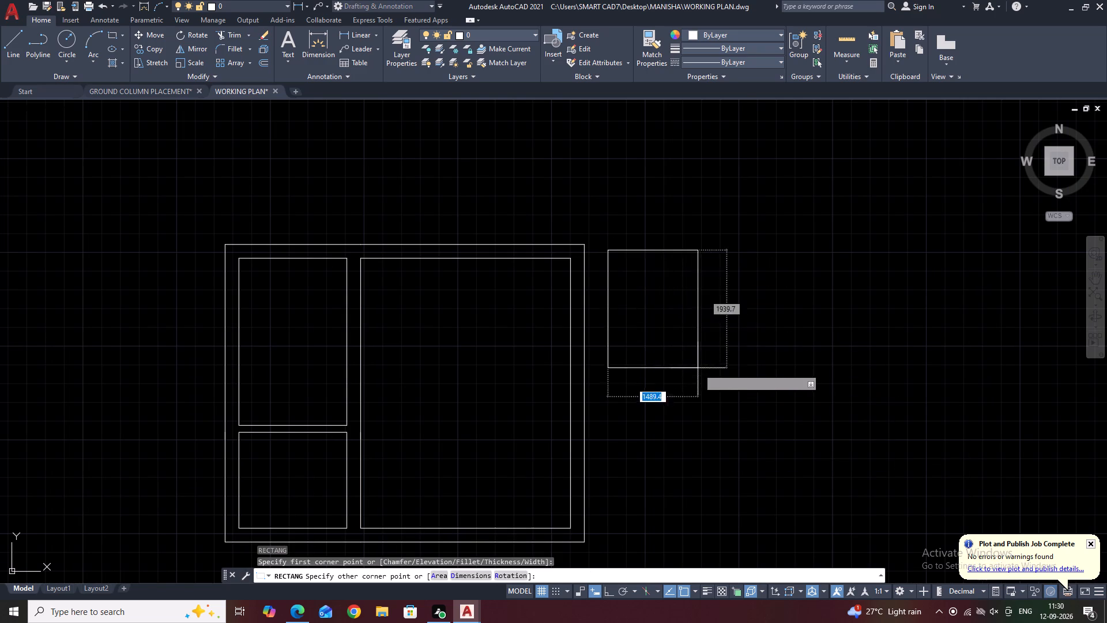
{"action": "scroll", "coordinate": [699, 369], "scroll_direction": "down", "scroll_amount": 1}
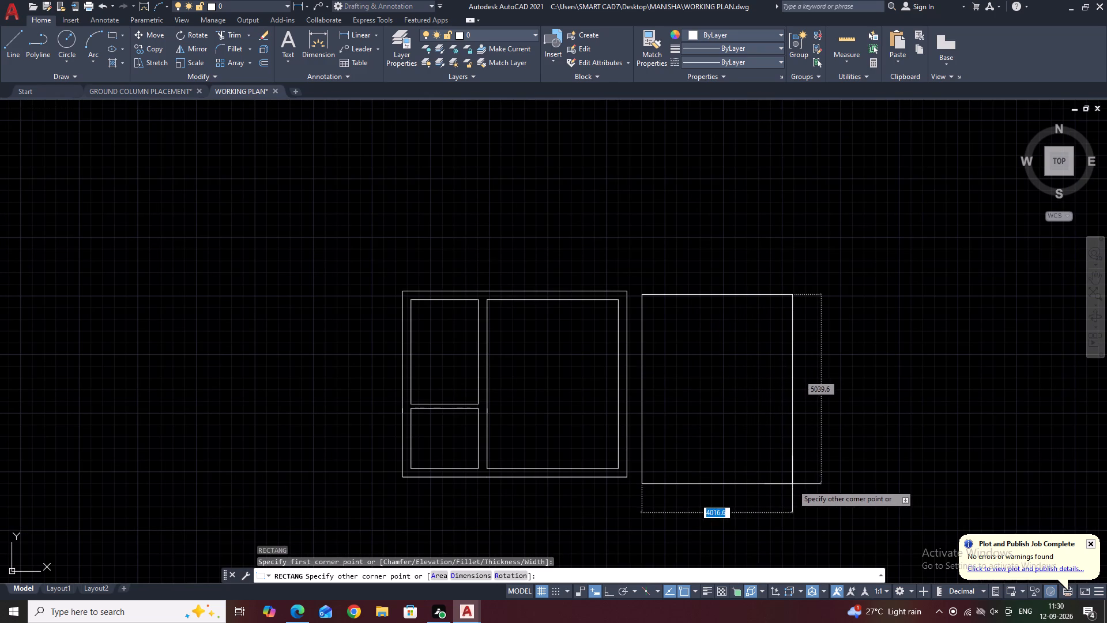
{"action": "key", "text": "d"}
{"action": "key", "text": "space"}
{"action": "type", "text": "29"}
{"action": "type", "text": "50"}
{"action": "key", "text": "Return"}
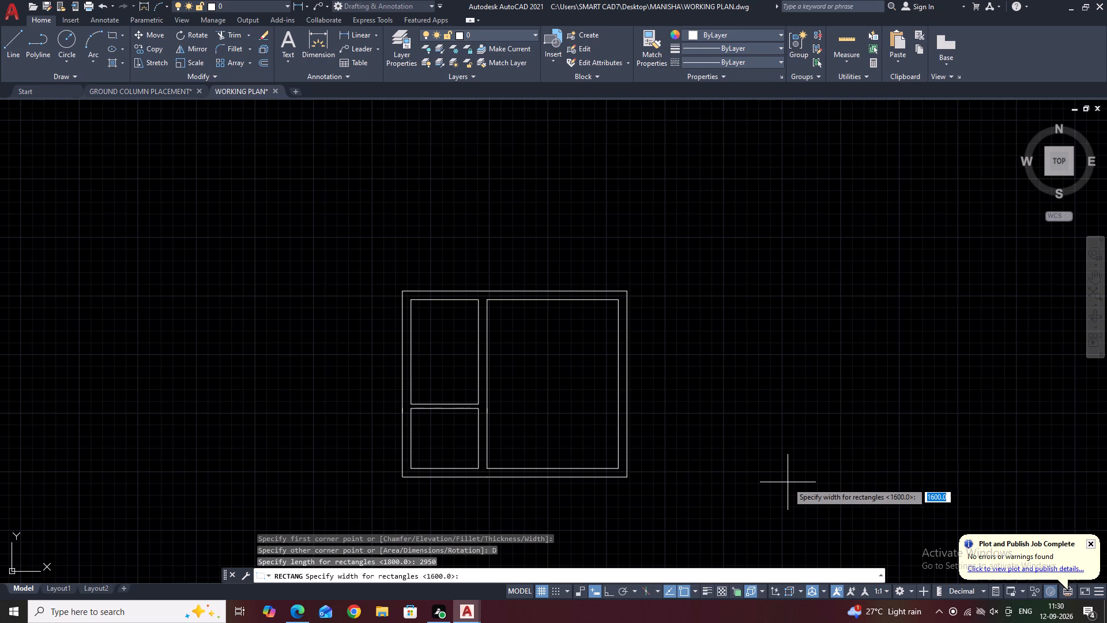
{"action": "type", "text": "4500"}
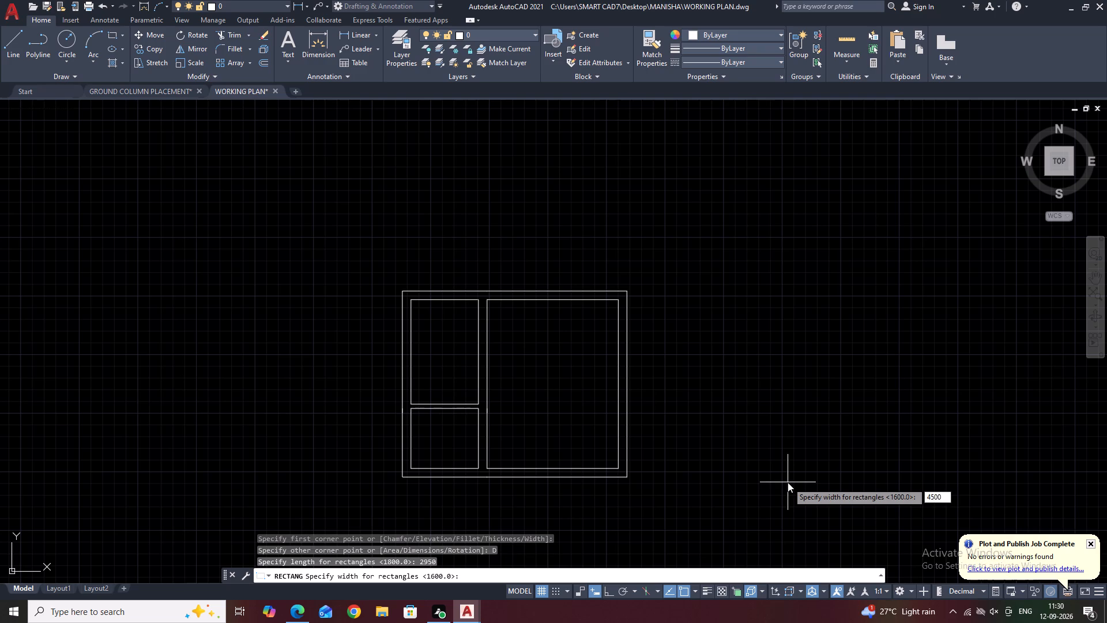
{"action": "key", "text": "Return"}
{"action": "left_click", "coordinate": [788, 482]}
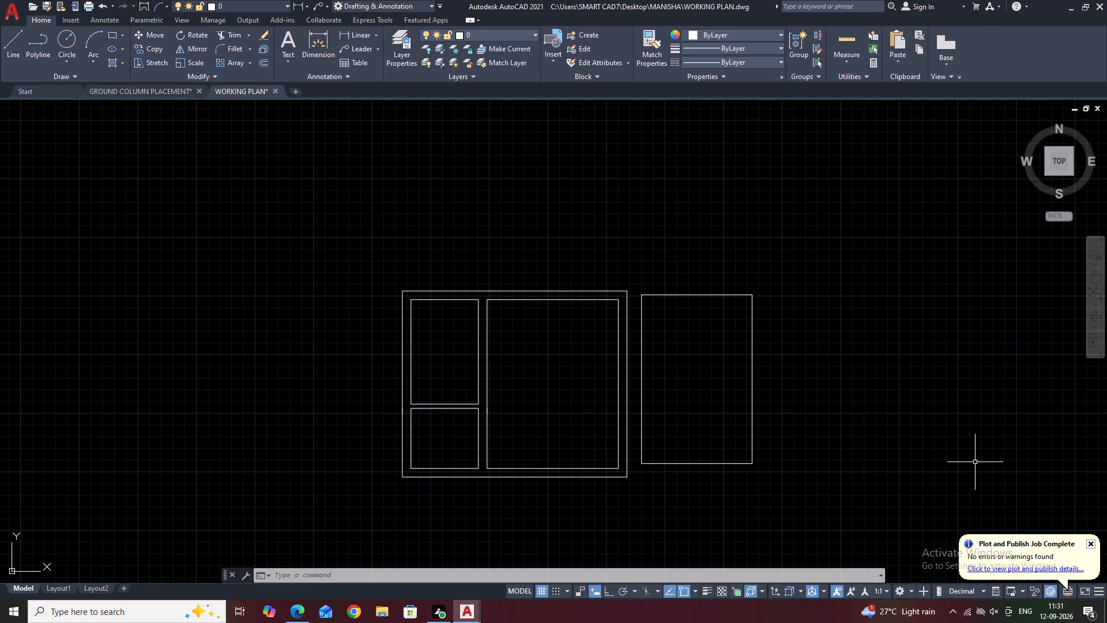
Explode the new room's rectangle into separate lines.
{"action": "left_click", "coordinate": [751, 368]}
{"action": "middle_click_drag", "start_coordinate": [815, 394], "coordinate": [818, 394]}
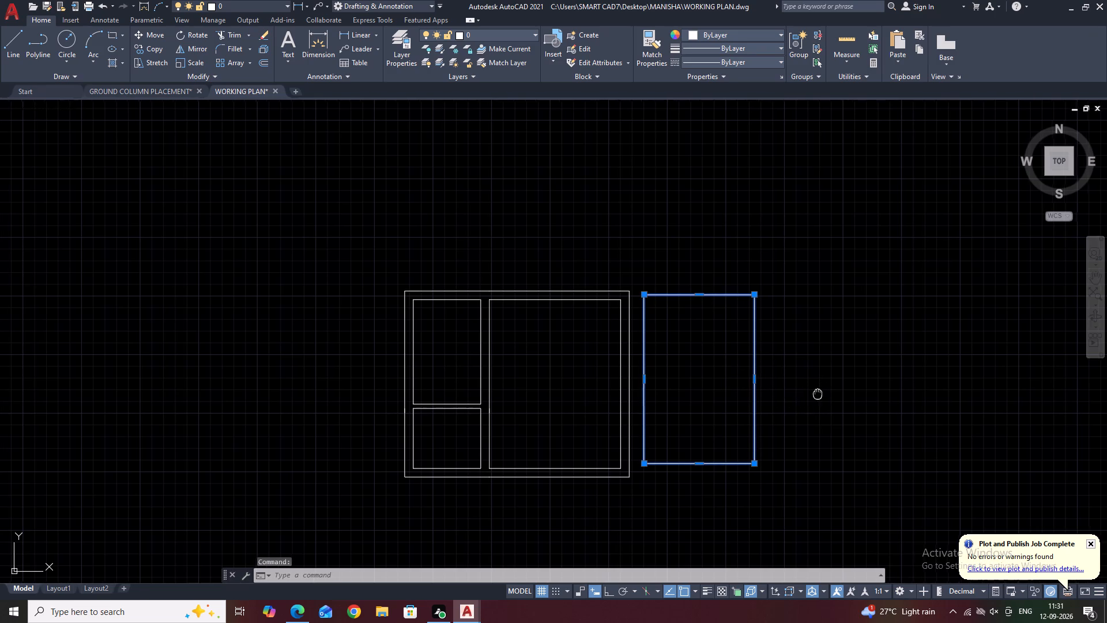
{"action": "middle_click_drag", "start_coordinate": [818, 394], "coordinate": [829, 381]}
{"action": "type", "text": "X"}
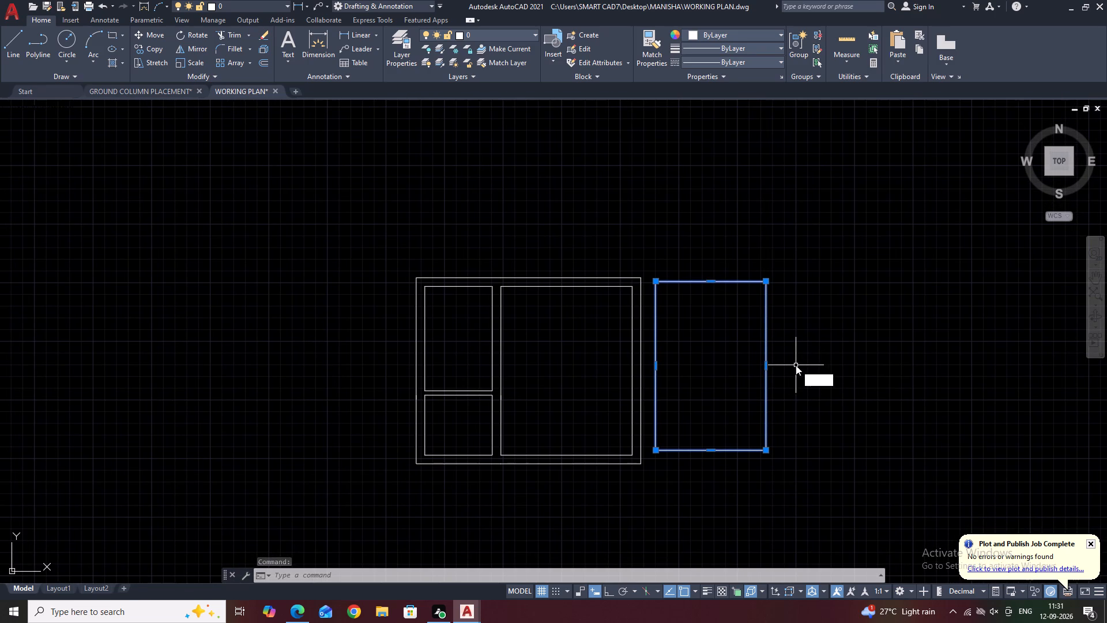
{"action": "key", "text": "space"}
Offset the new room's right, top and bottom sides outward by 230 for its outer walls.
{"action": "left_click", "coordinate": [768, 355]}
{"action": "left_click", "coordinate": [764, 351]}
{"action": "middle_click_drag", "start_coordinate": [812, 348], "coordinate": [726, 348]}
{"action": "type", "text": "O"}
{"action": "key", "text": "space"}
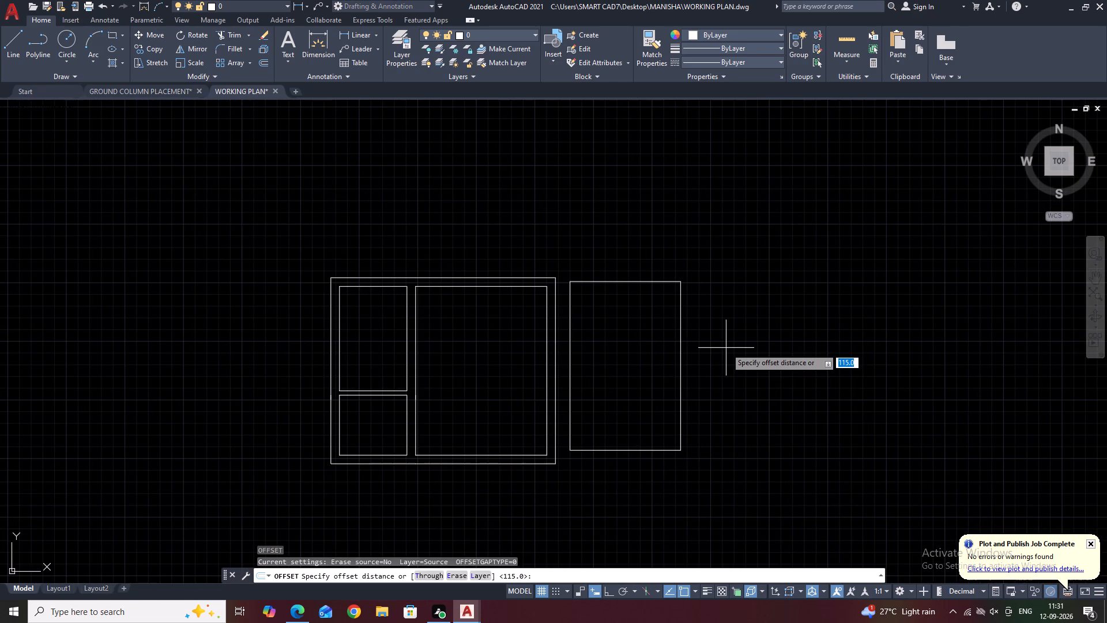
{"action": "type", "text": "230"}
{"action": "key", "text": "Return"}
{"action": "left_click", "coordinate": [726, 348]}
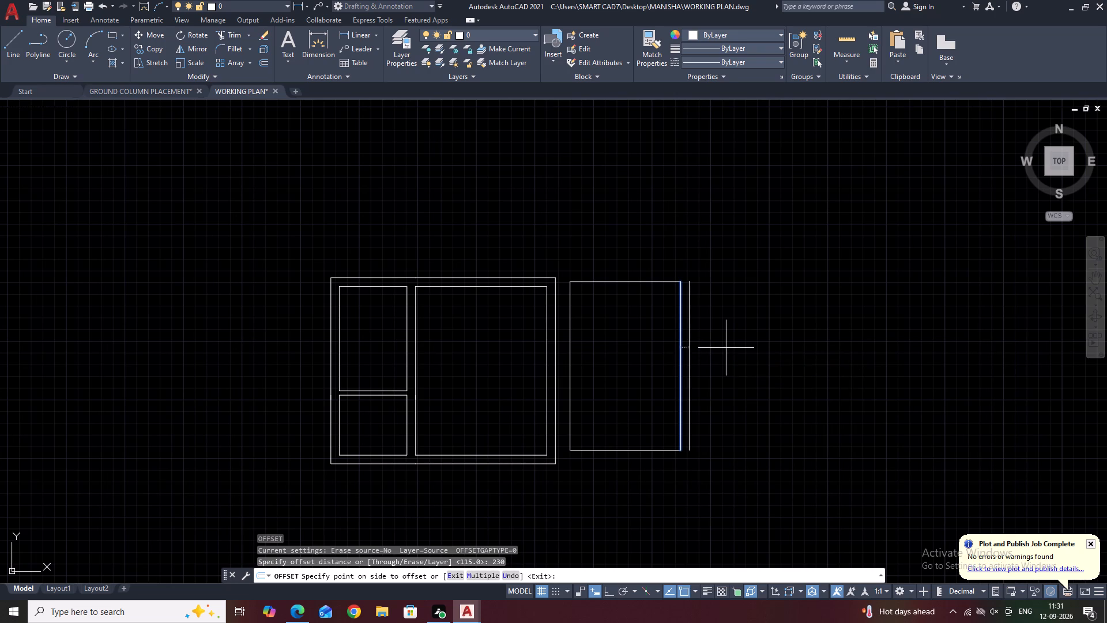
{"action": "left_click", "coordinate": [648, 281]}
{"action": "left_click", "coordinate": [654, 215]}
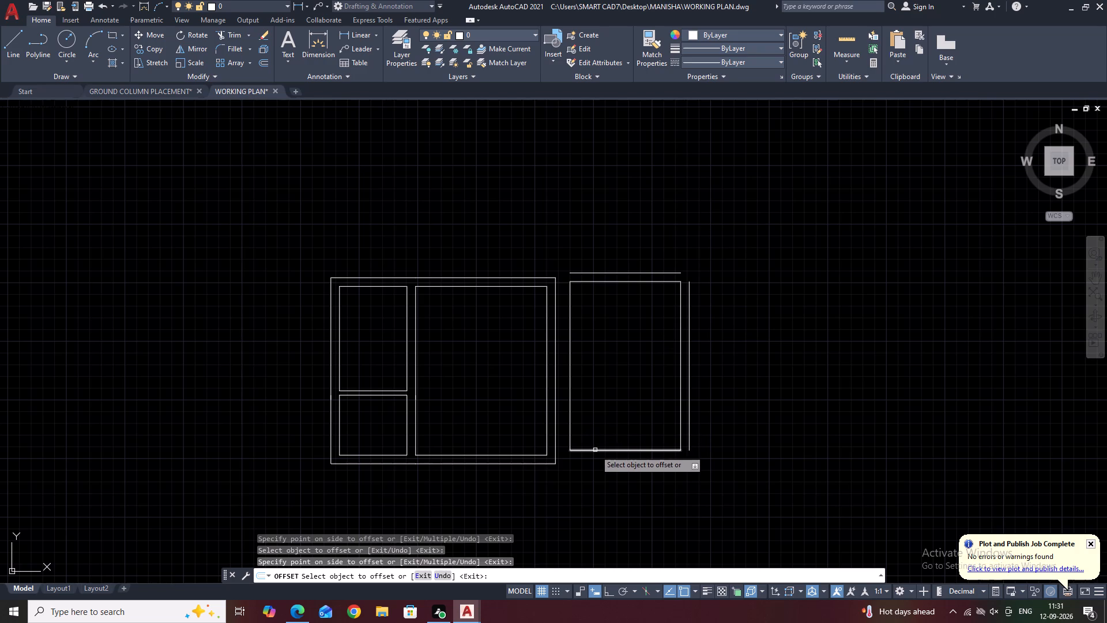
{"action": "left_click", "coordinate": [600, 451]}
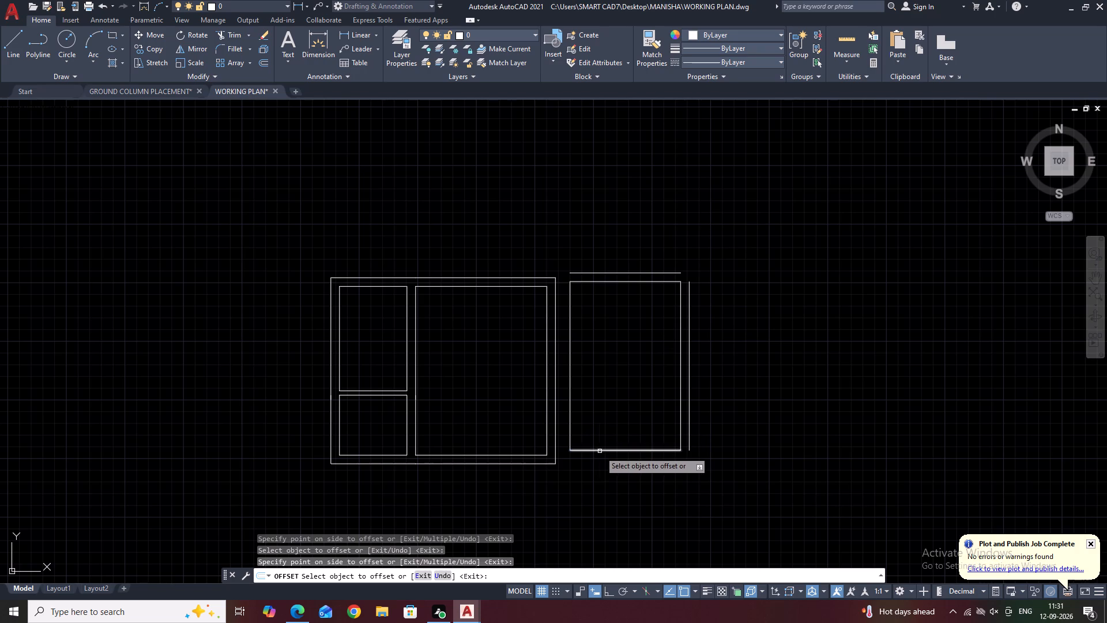
{"action": "left_click_drag", "start_coordinate": [597, 467], "coordinate": [600, 478]}
{"action": "middle_click_drag", "start_coordinate": [769, 418], "coordinate": [832, 431]}
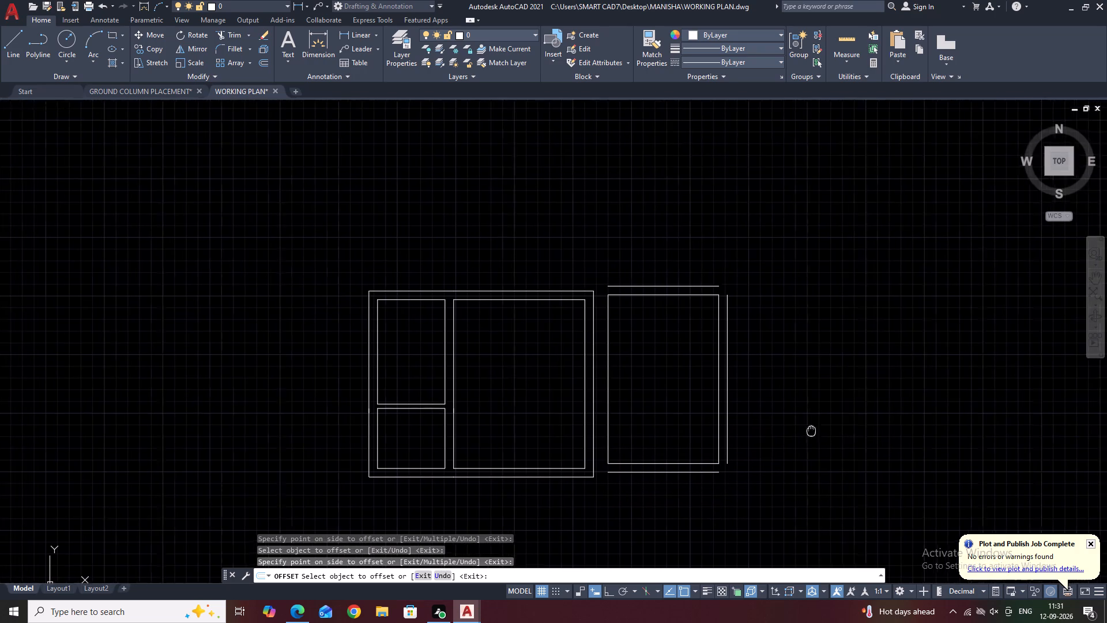
{"action": "middle_click_drag", "start_coordinate": [832, 431], "coordinate": [844, 410]}
{"action": "key", "text": "Escape"}
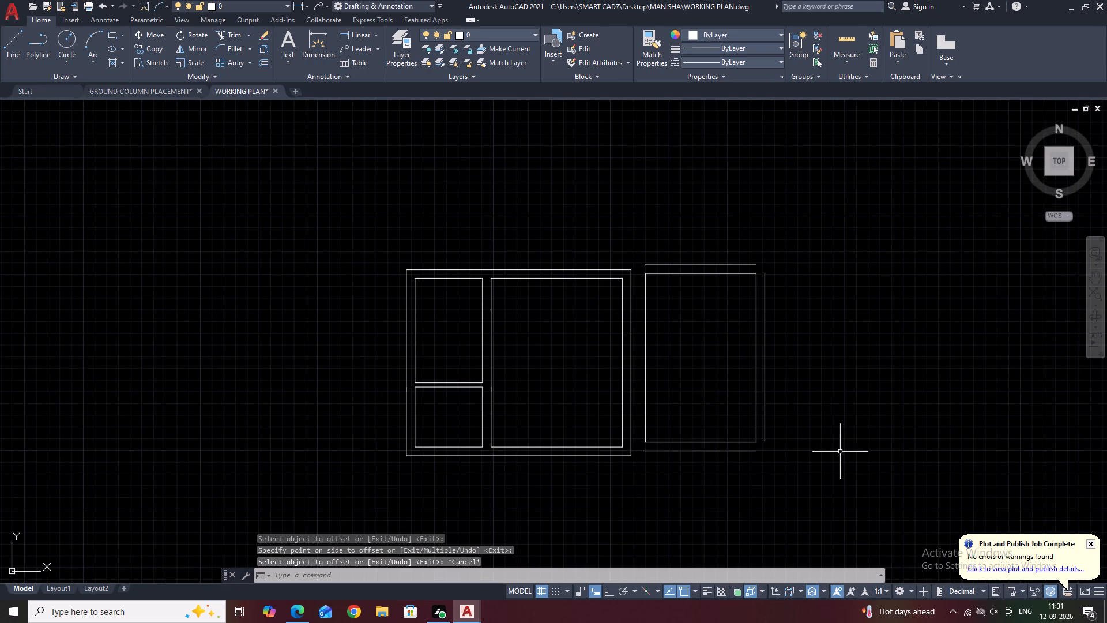
Move the new room with its offset lines so its lower-left outer wall end meets the plan's lower-right outer corner.
{"action": "left_click", "coordinate": [641, 242]}
{"action": "left_click", "coordinate": [811, 530]}
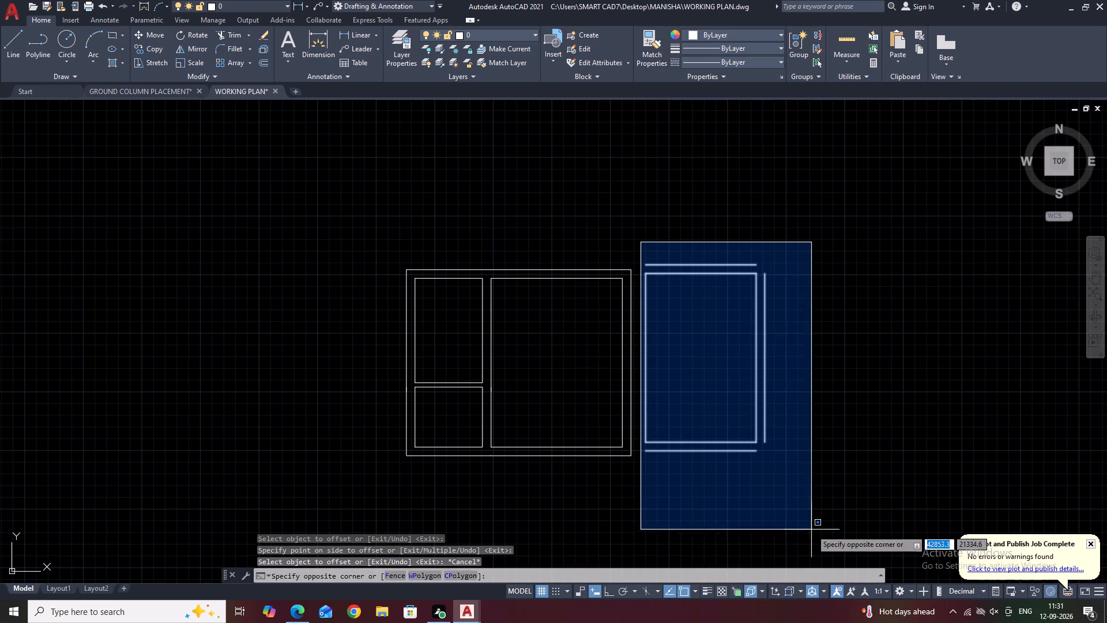
{"action": "middle_click_drag", "start_coordinate": [829, 490], "coordinate": [854, 412]}
{"action": "key", "text": "m"}
{"action": "key", "text": "space"}
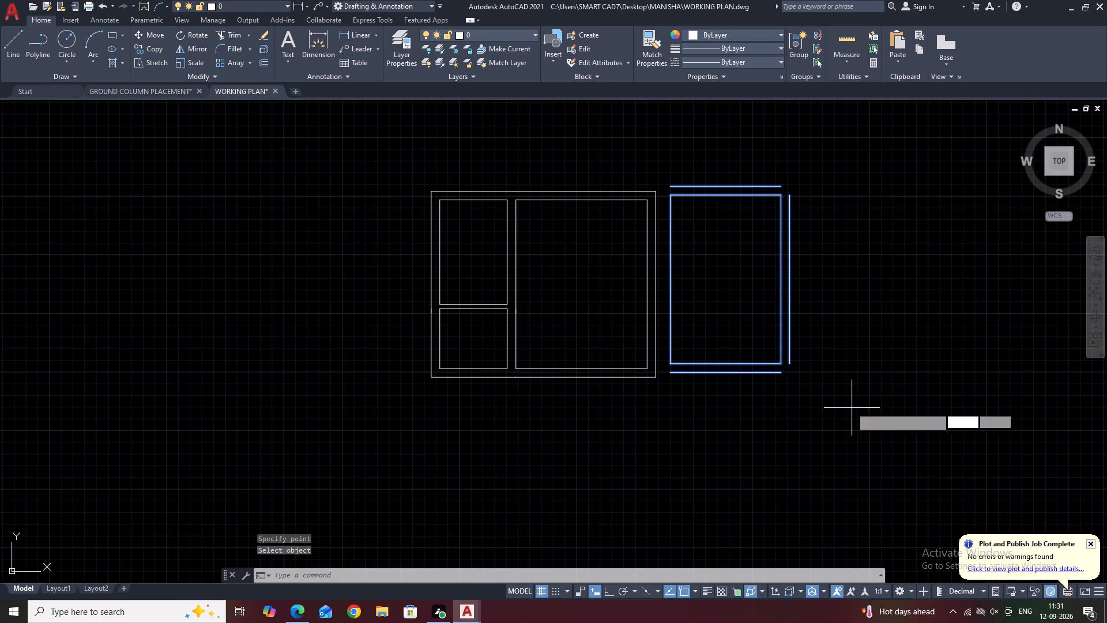
{"action": "left_click", "coordinate": [671, 372]}
{"action": "left_click", "coordinate": [657, 378]}
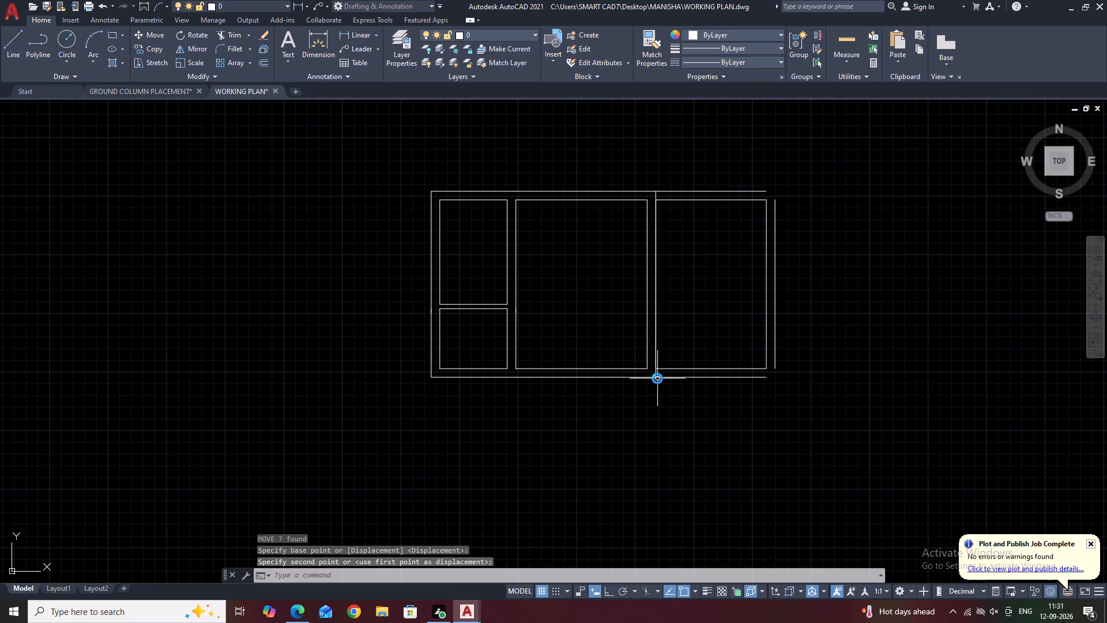
Fillet the new room's outer wall lines to close its upper-right and lower-right outer corners.
{"action": "middle_click_drag", "start_coordinate": [810, 271], "coordinate": [632, 297]}
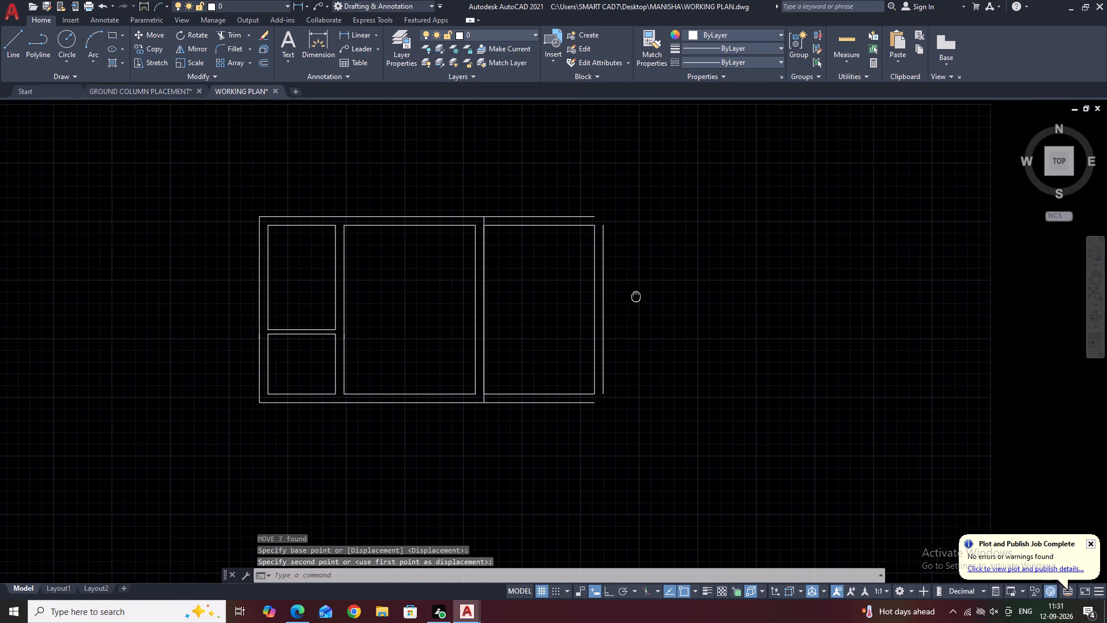
{"action": "middle_click_drag", "start_coordinate": [632, 297], "coordinate": [630, 297]}
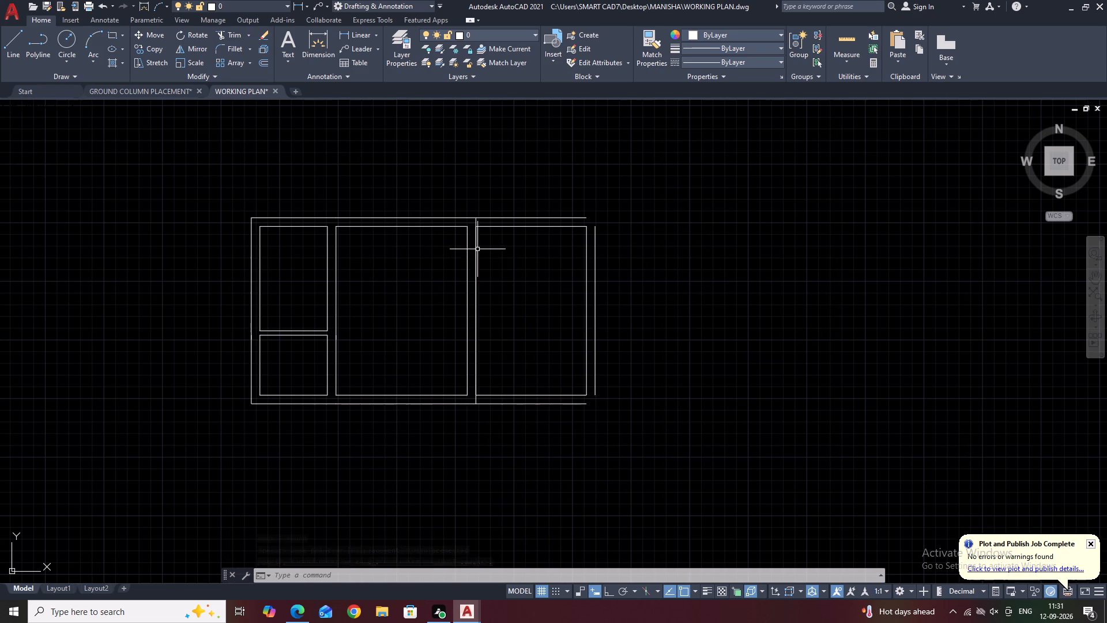
{"action": "scroll", "coordinate": [473, 220], "scroll_direction": "up", "scroll_amount": 2}
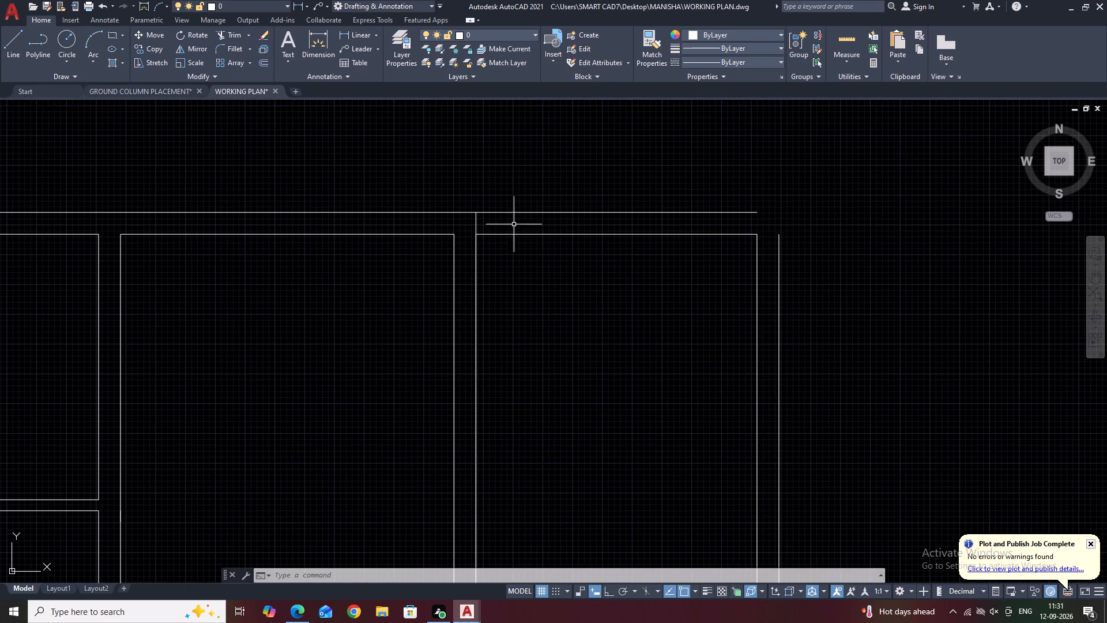
{"action": "type", "text": "F"}
{"action": "key", "text": "space"}
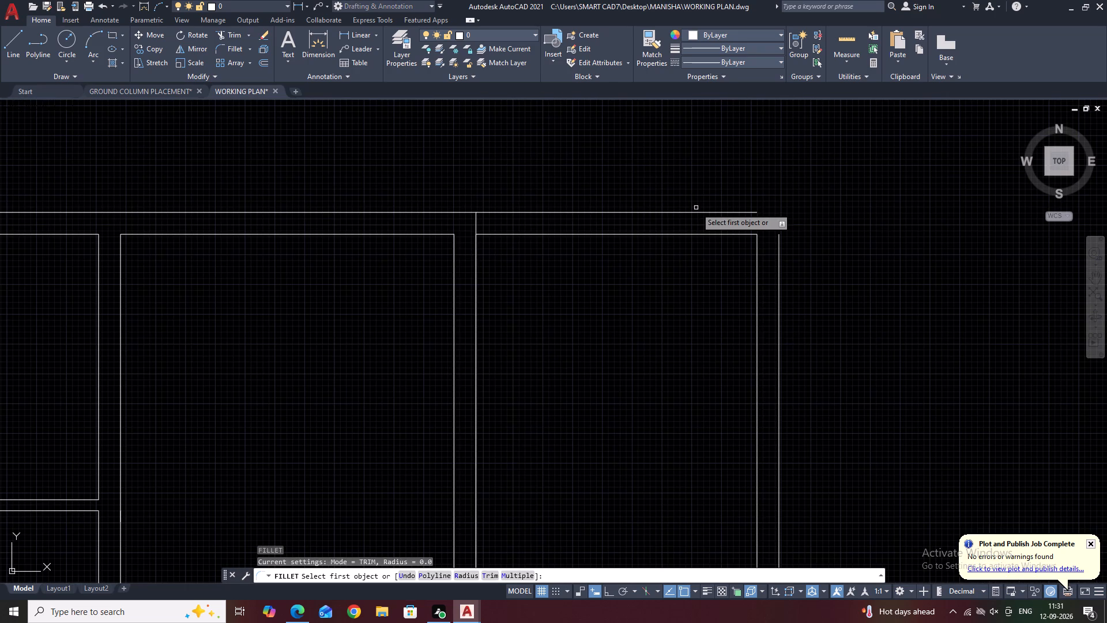
{"action": "left_click", "coordinate": [714, 213]}
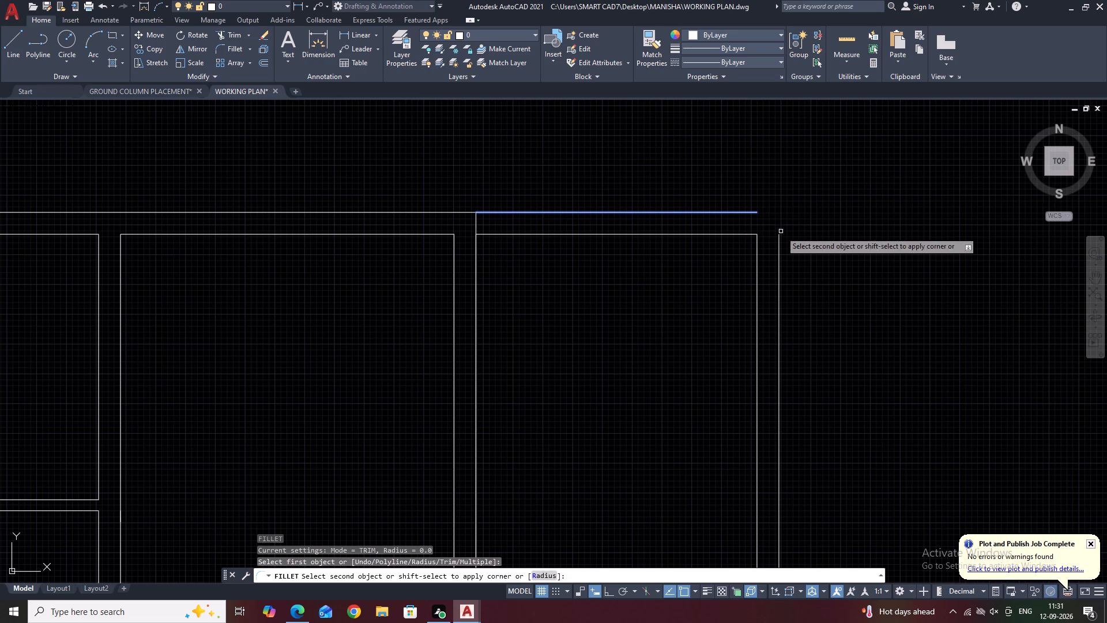
{"action": "left_click", "coordinate": [781, 241]}
{"action": "scroll", "coordinate": [693, 207], "scroll_direction": "down", "scroll_amount": 3}
{"action": "middle_click_drag", "start_coordinate": [829, 254], "coordinate": [724, 166]}
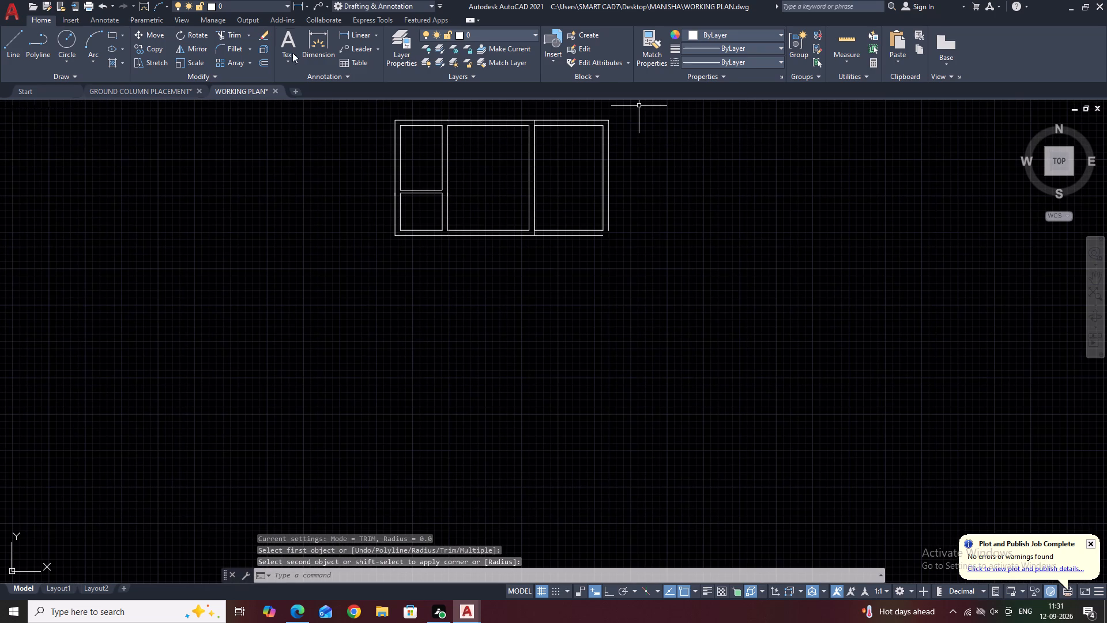
{"action": "left_click_drag", "start_coordinate": [228, 50], "coordinate": [241, 69]}
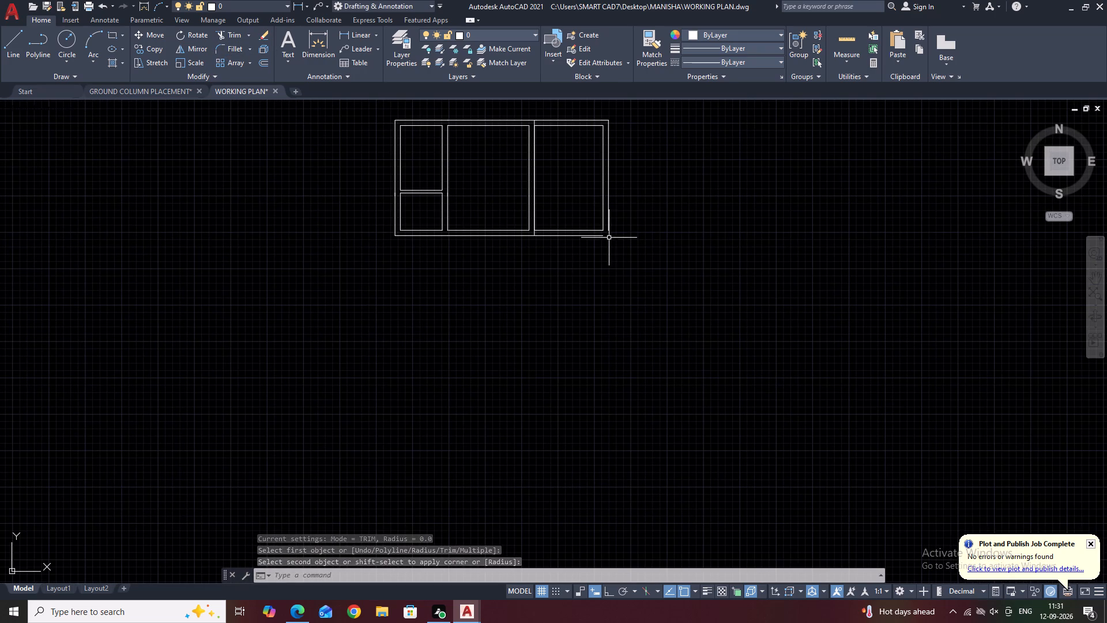
{"action": "left_click", "coordinate": [240, 51]}
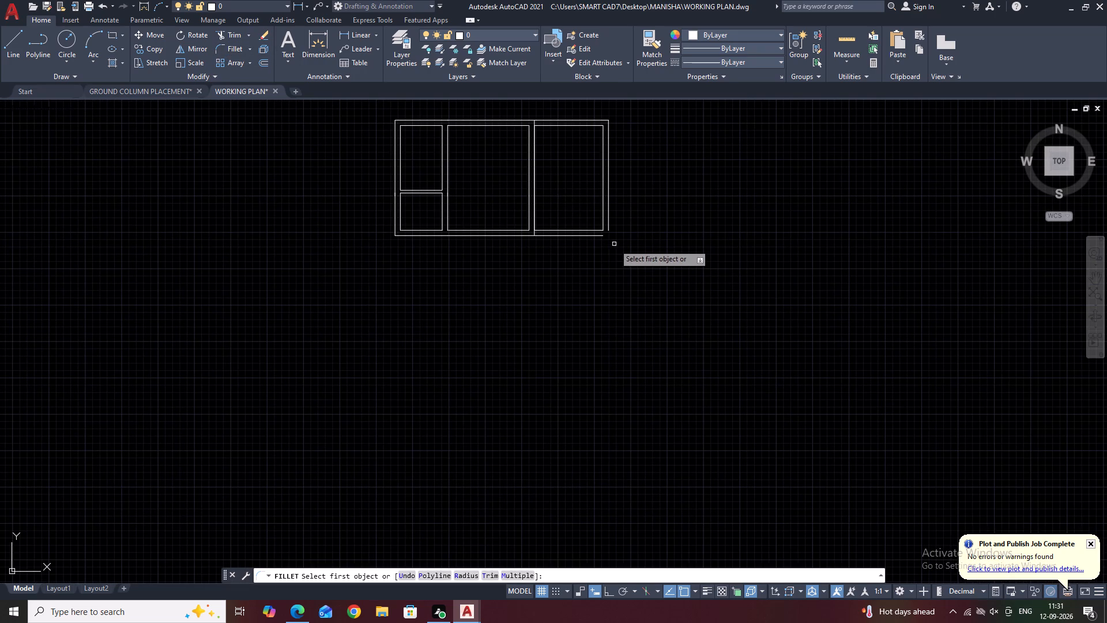
{"action": "left_click", "coordinate": [601, 237]}
{"action": "left_click", "coordinate": [610, 228]}
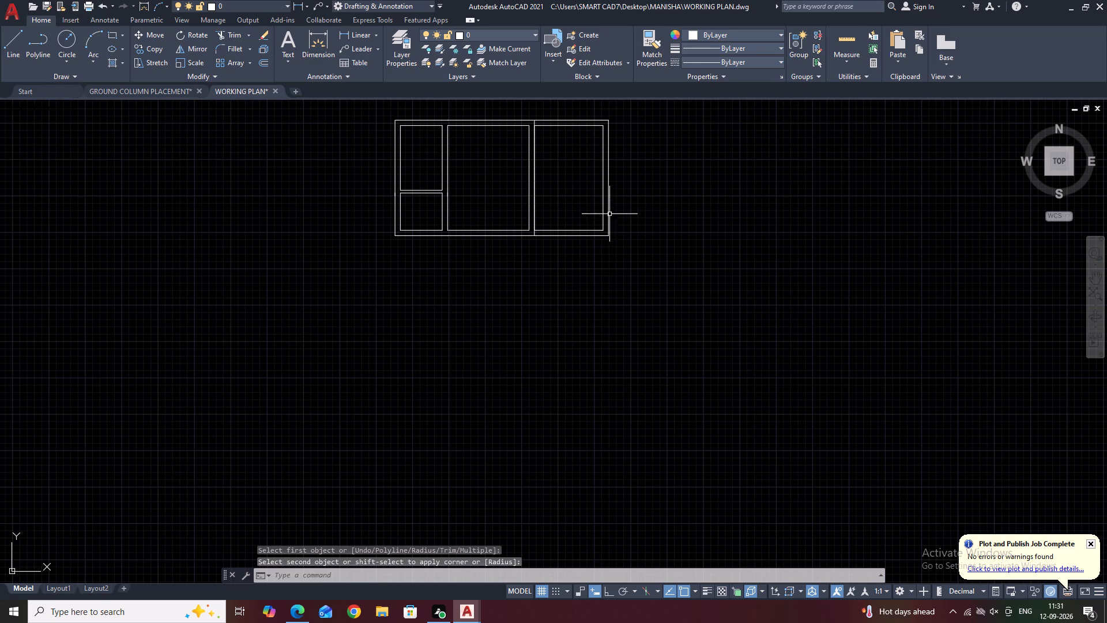
Draw a 5000 by 4500 rectangle from the plan's upper-right outer corner, extending east and downward, for another room.
{"action": "scroll", "coordinate": [639, 267], "scroll_direction": "down", "scroll_amount": 3}
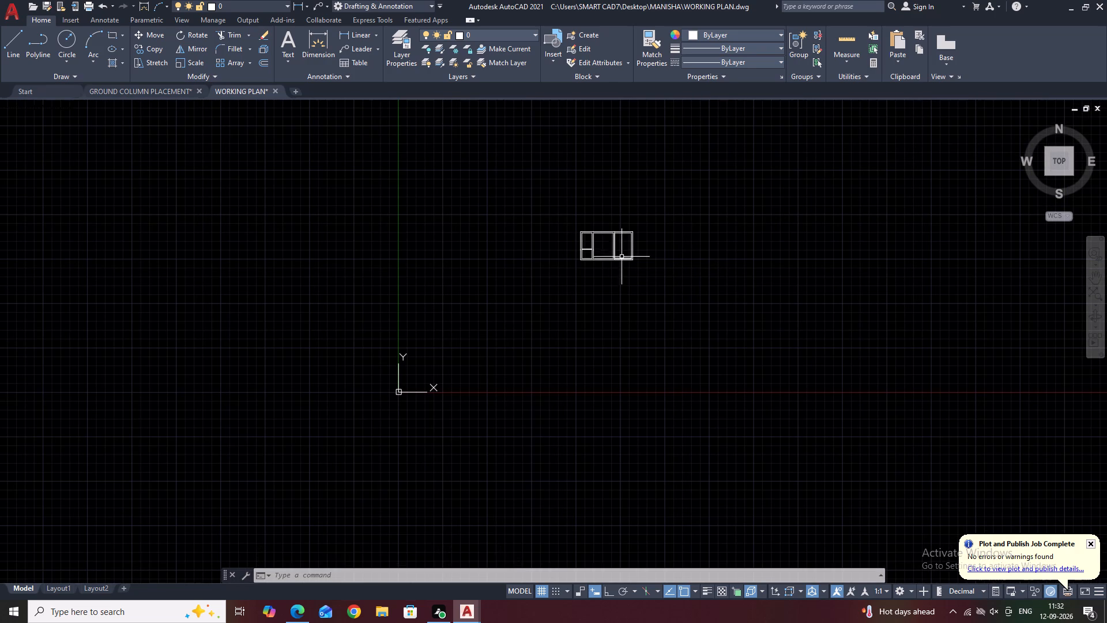
{"action": "scroll", "coordinate": [622, 257], "scroll_direction": "up", "scroll_amount": 2}
{"action": "middle_click_drag", "start_coordinate": [661, 229], "coordinate": [599, 242]}
{"action": "scroll", "coordinate": [544, 228], "scroll_direction": "up", "scroll_amount": 2}
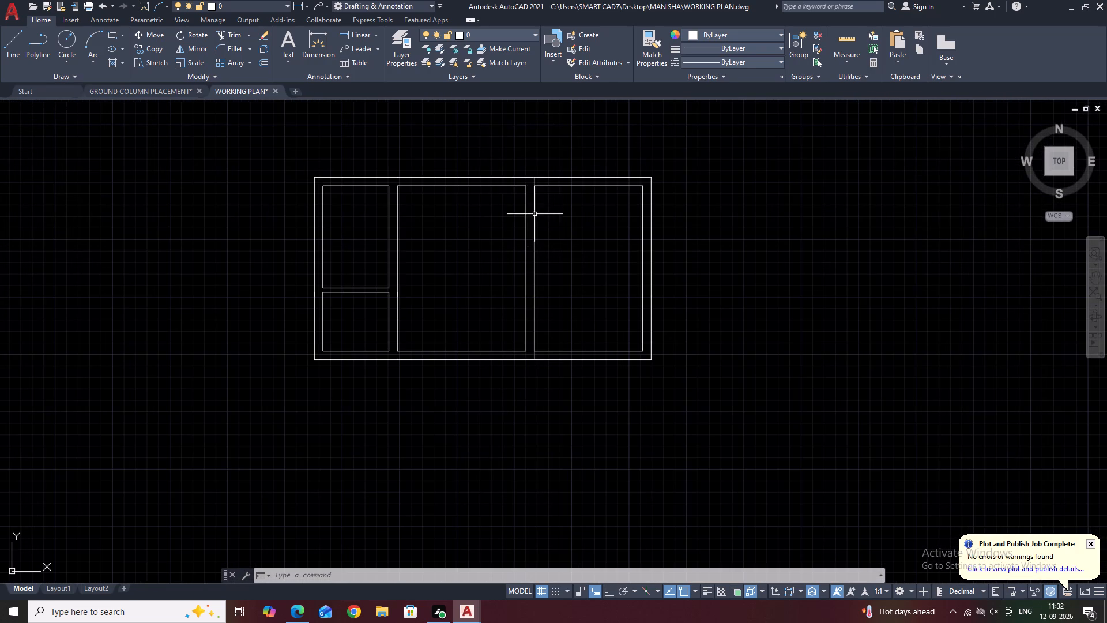
{"action": "middle_click_drag", "start_coordinate": [799, 262], "coordinate": [711, 248]}
{"action": "type", "text": "REC"}
{"action": "key", "text": "space"}
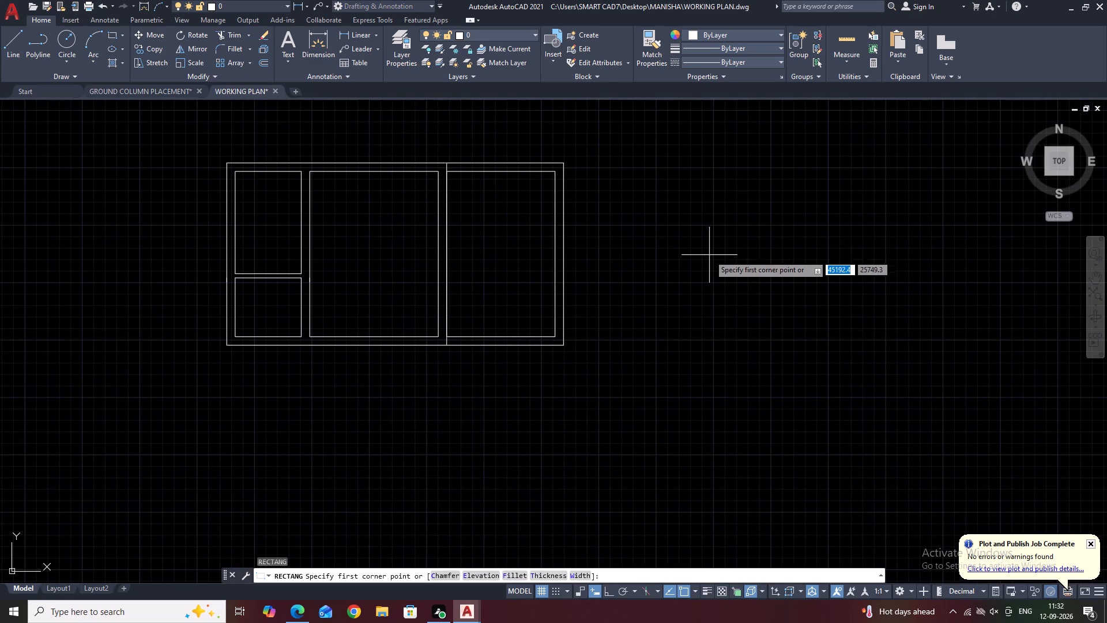
{"action": "left_click", "coordinate": [561, 159]}
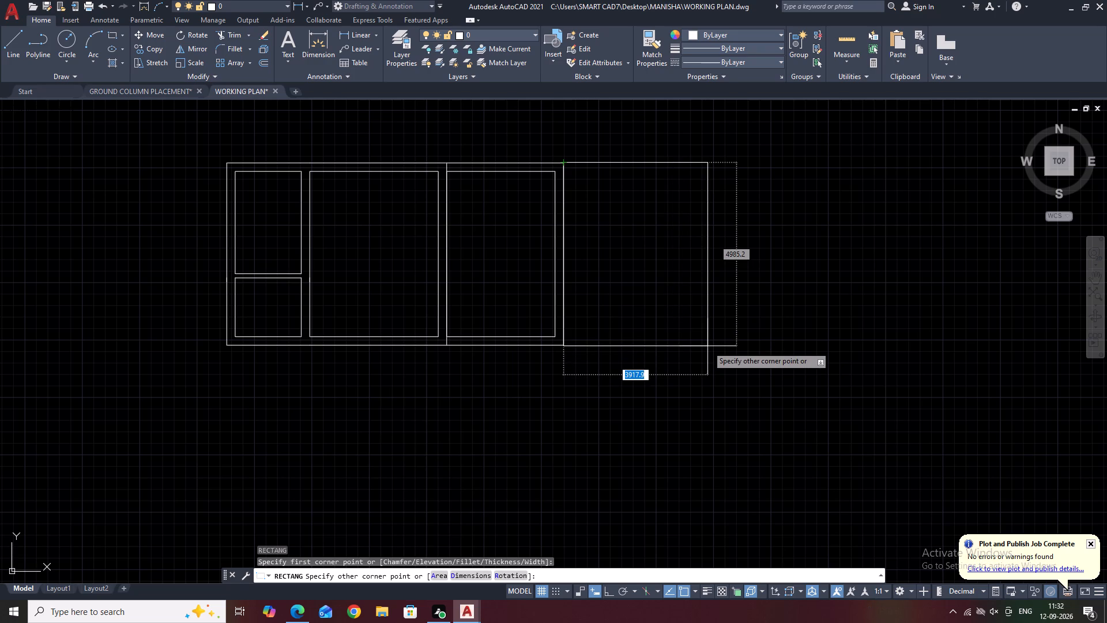
{"action": "type", "text": "D"}
{"action": "key", "text": "space"}
{"action": "type", "text": "5000"}
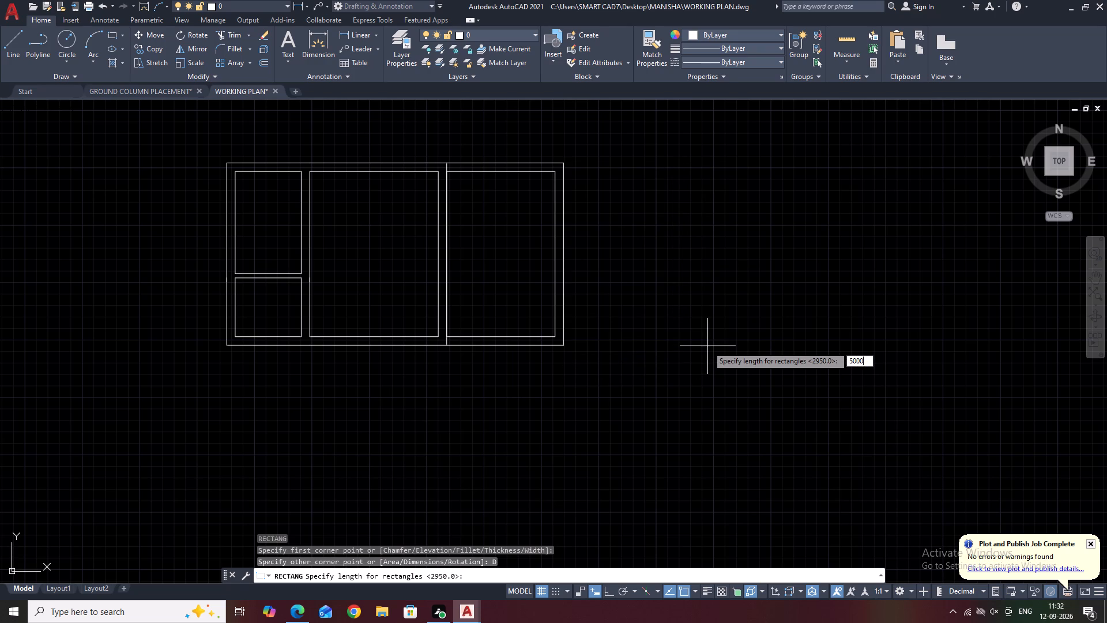
{"action": "key", "text": "Return"}
{"action": "type", "text": "4500"}
{"action": "key", "text": "Return"}
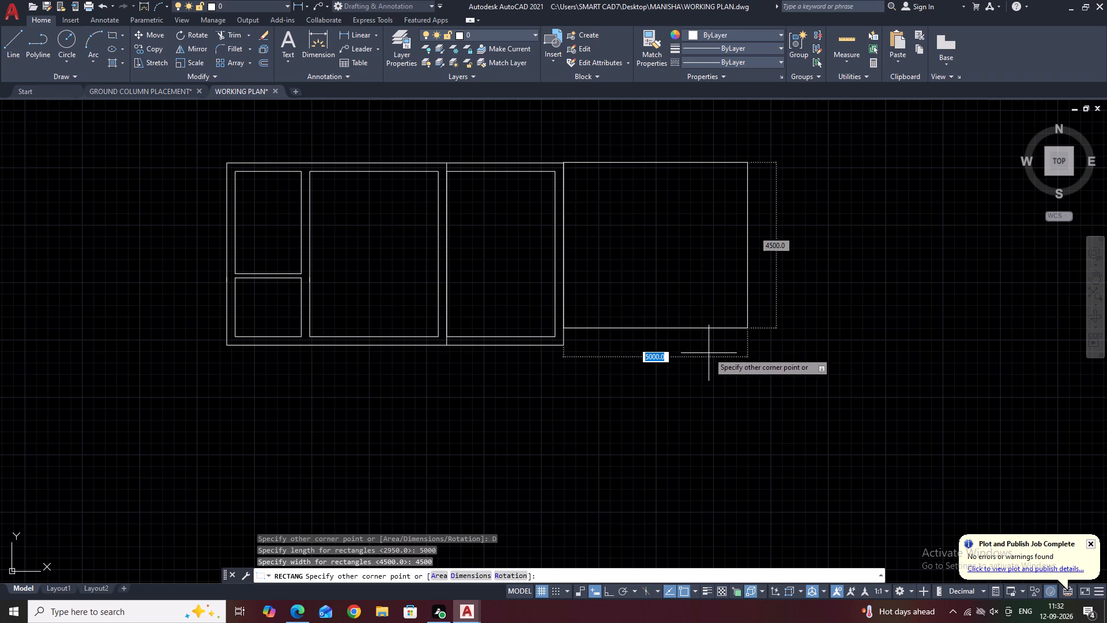
{"action": "left_click", "coordinate": [709, 354]}
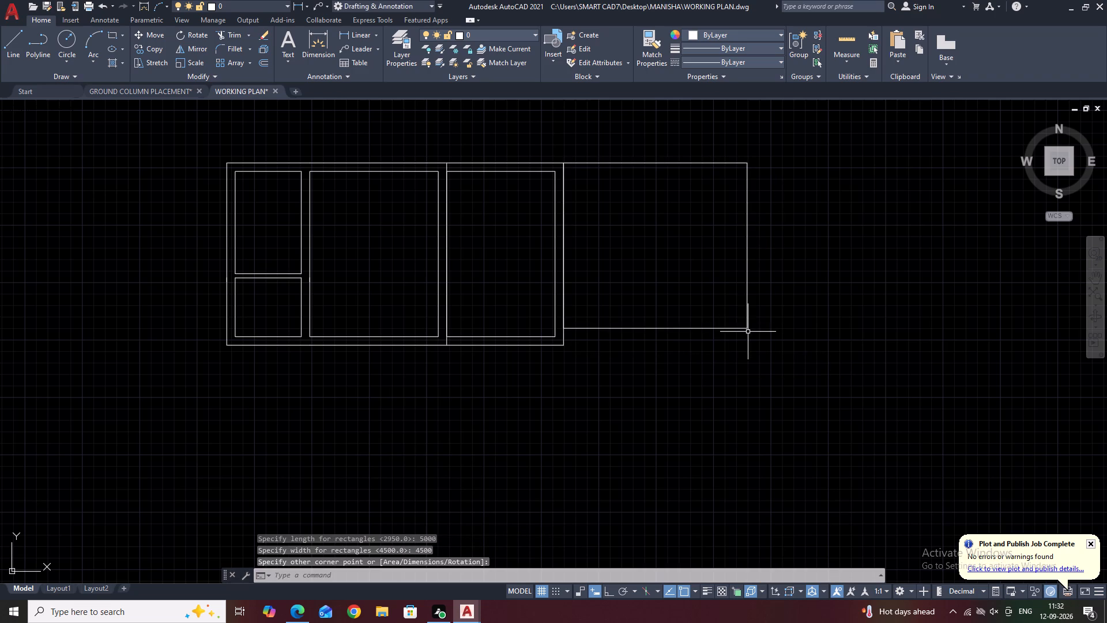
Move the 5000 by 4500 rectangle down and to the east, clear of the existing plan.
{"action": "left_click", "coordinate": [746, 328]}
{"action": "type", "text": "M"}
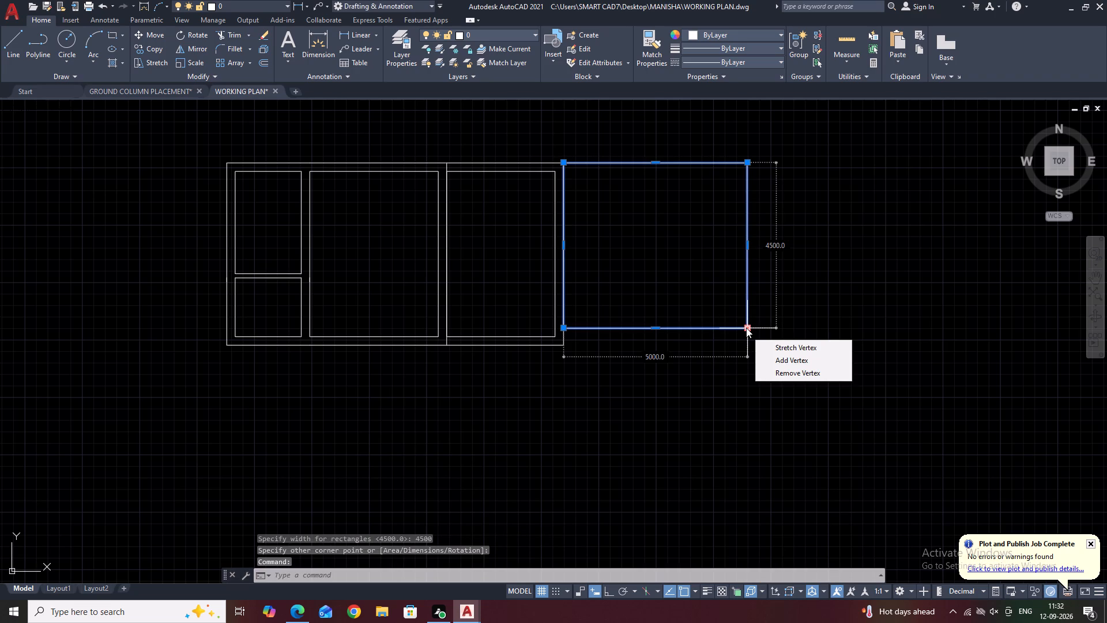
{"action": "key", "text": "space"}
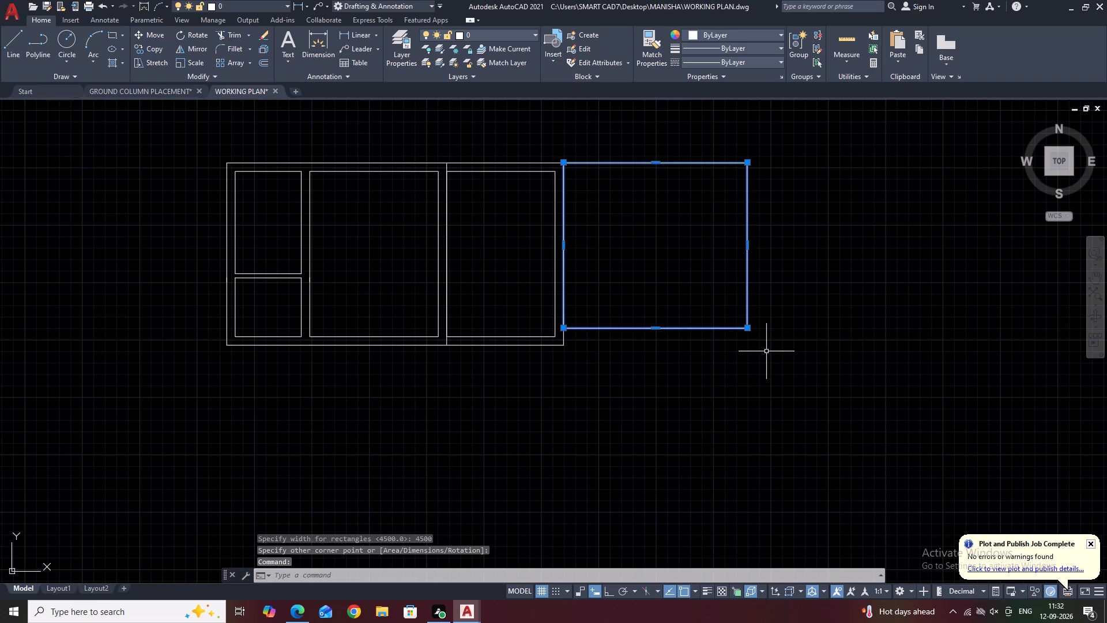
{"action": "type", "text": "M"}
{"action": "key", "text": "space"}
{"action": "left_click", "coordinate": [774, 328]}
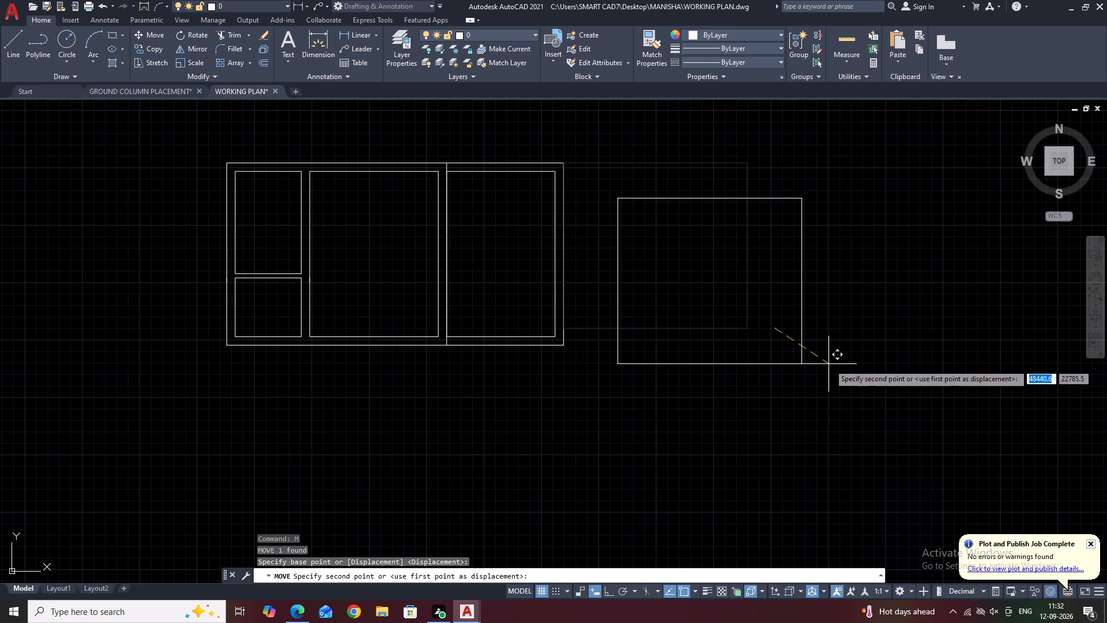
{"action": "left_click", "coordinate": [829, 364]}
Explode the moved room rectangle into separate lines.
{"action": "left_click", "coordinate": [812, 334]}
{"action": "left_click_drag", "start_coordinate": [774, 302], "coordinate": [769, 297]}
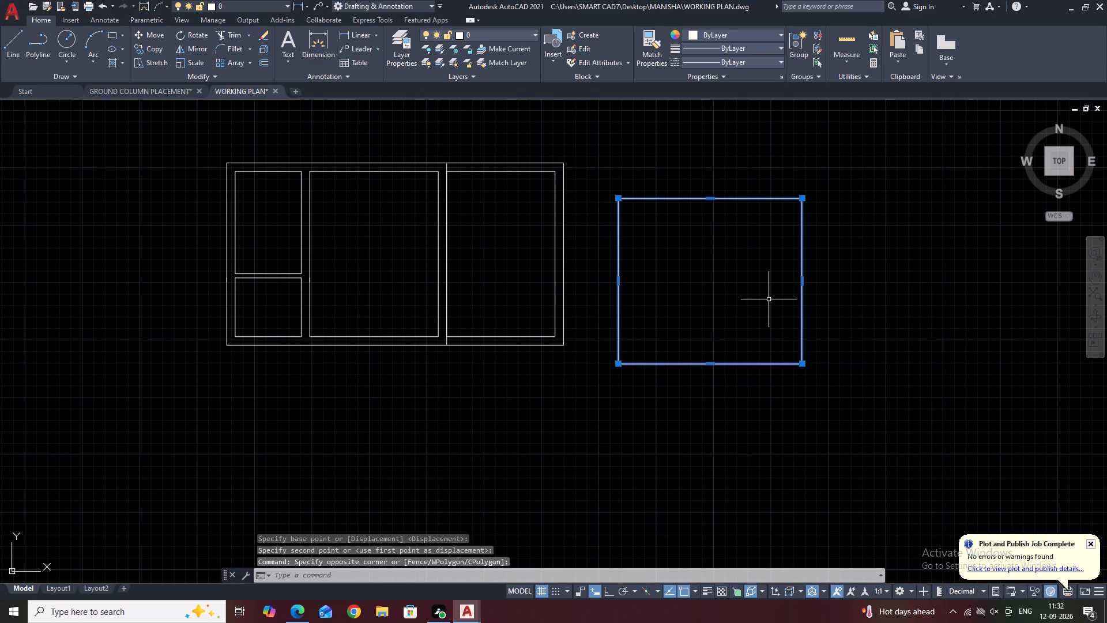
{"action": "type", "text": "X"}
{"action": "key", "text": "space"}
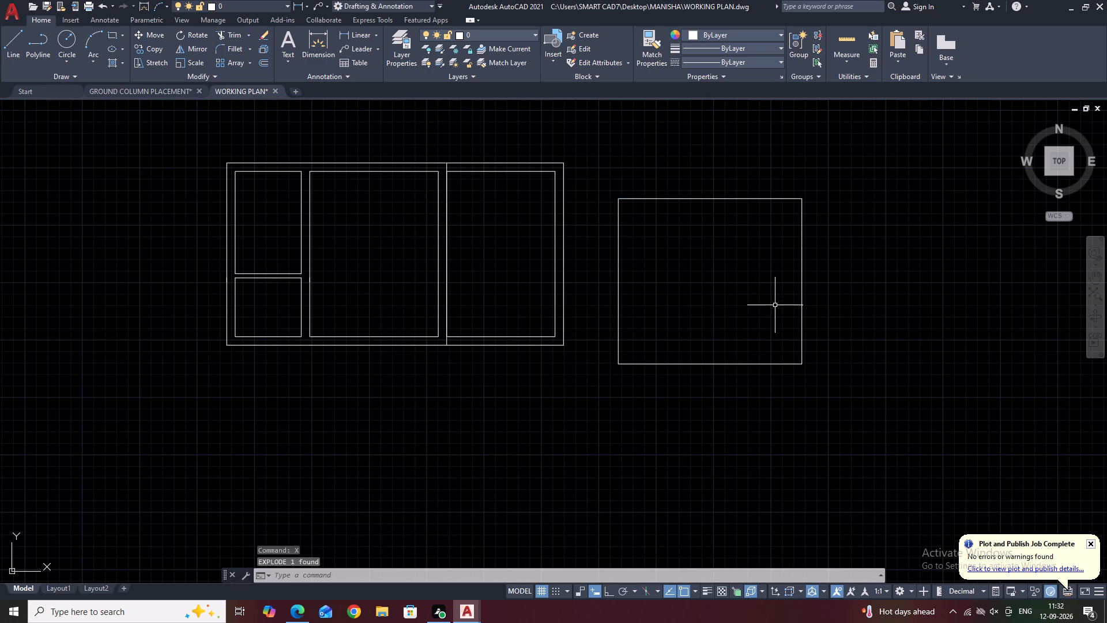
Offset the new room's right, bottom and top sides outward by 230 for its outer walls.
{"action": "left_click", "coordinate": [802, 311]}
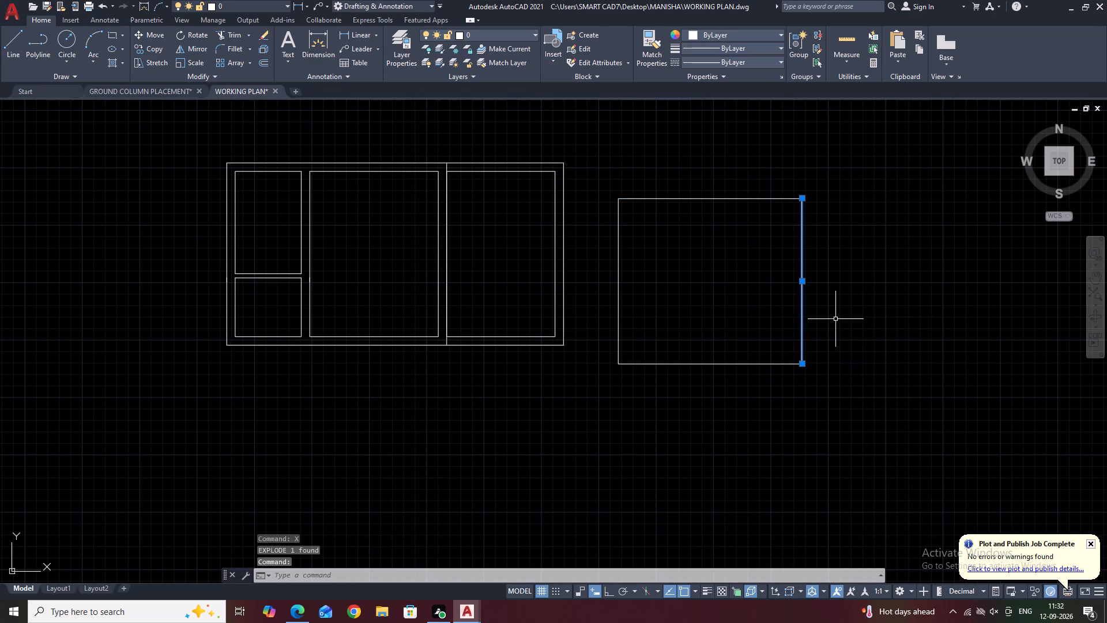
{"action": "type", "text": "O"}
{"action": "key", "text": "space"}
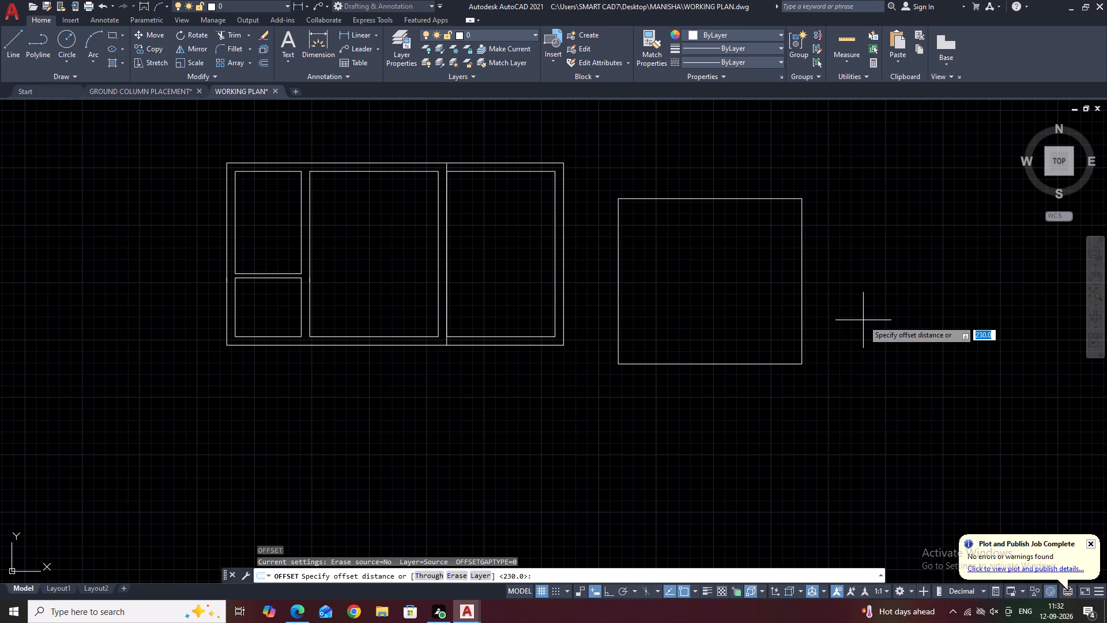
{"action": "key", "text": "Return"}
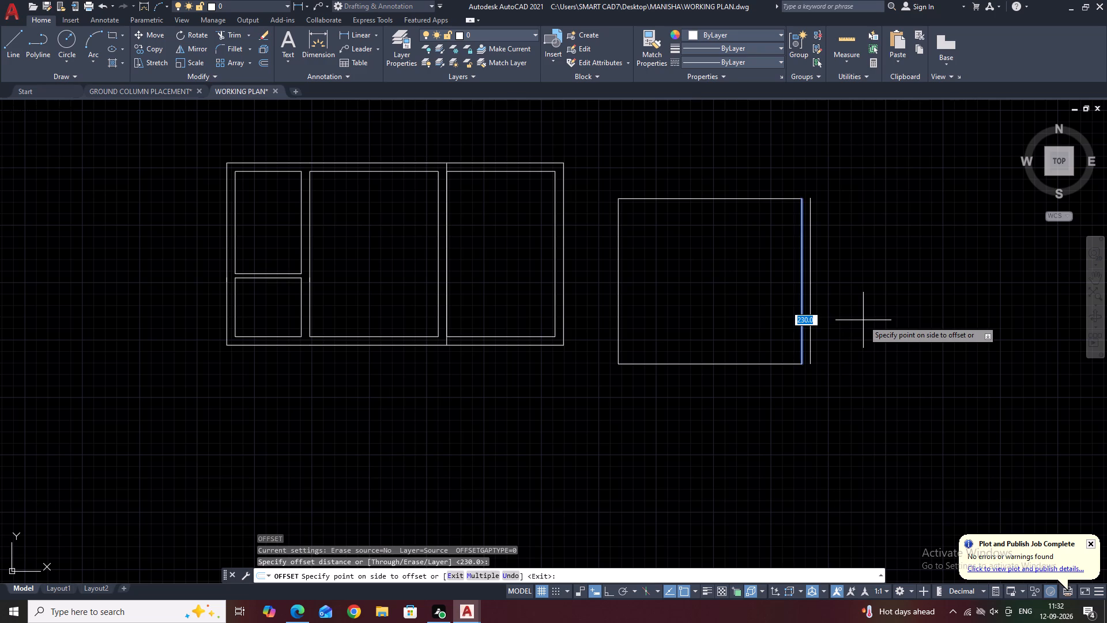
{"action": "left_click", "coordinate": [863, 320]}
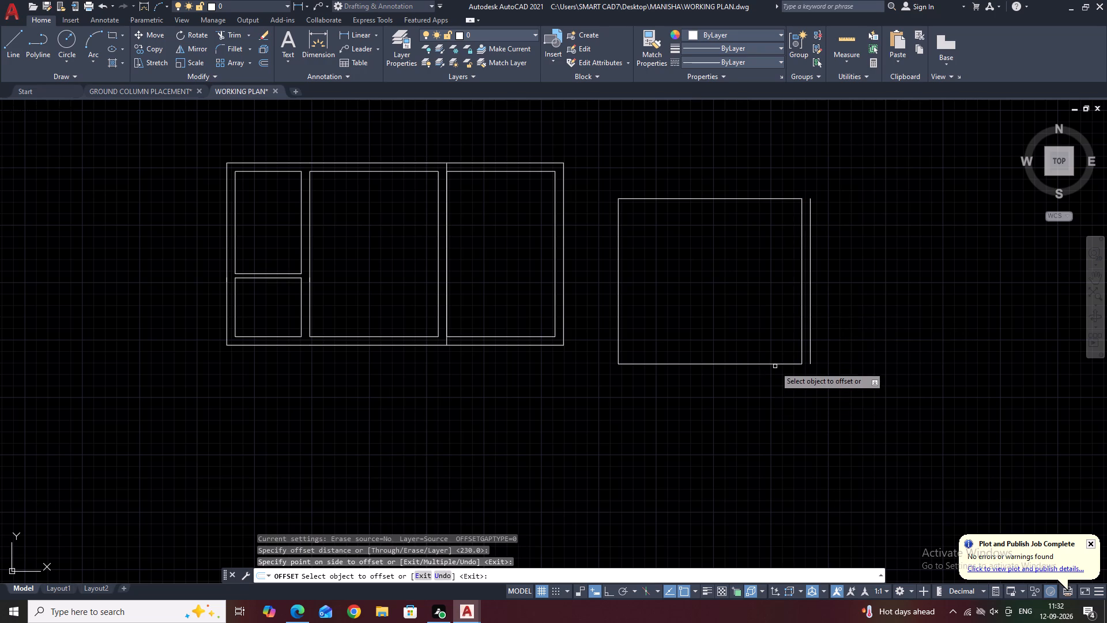
{"action": "left_click", "coordinate": [775, 365]}
{"action": "left_click", "coordinate": [775, 393]}
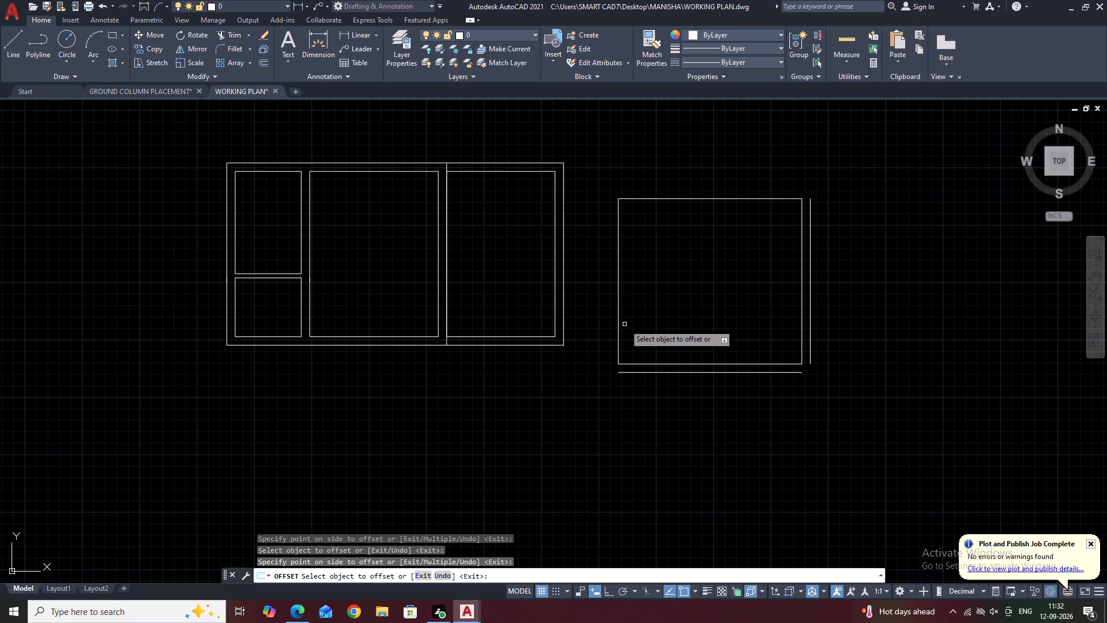
{"action": "left_click", "coordinate": [683, 199]}
{"action": "left_click", "coordinate": [696, 178]}
{"action": "right_click", "coordinate": [697, 179]}
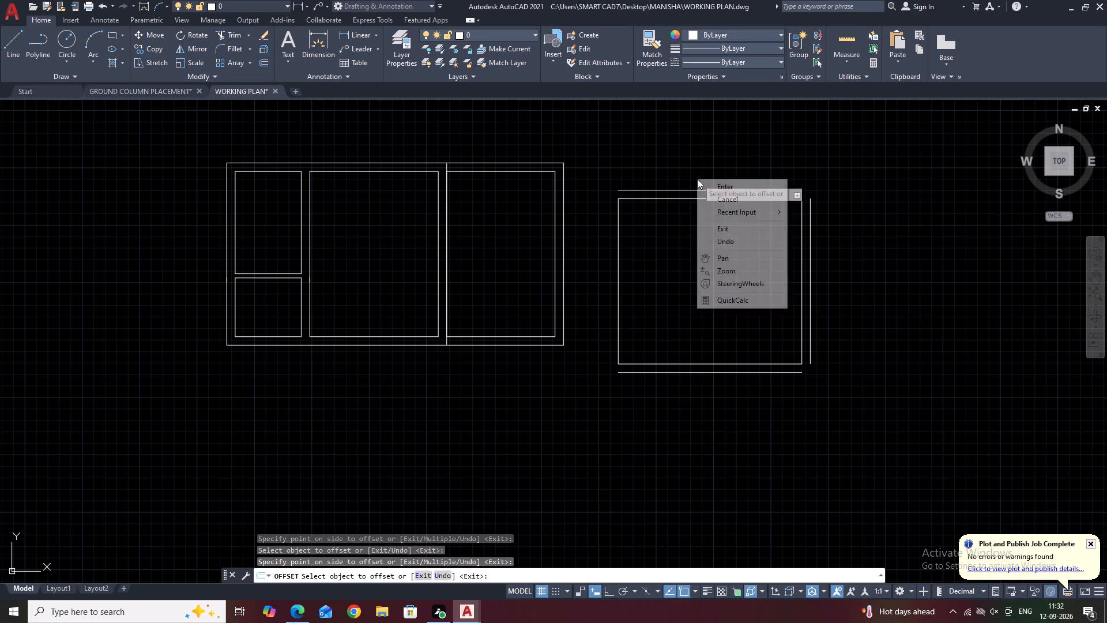
{"action": "left_click", "coordinate": [726, 203]}
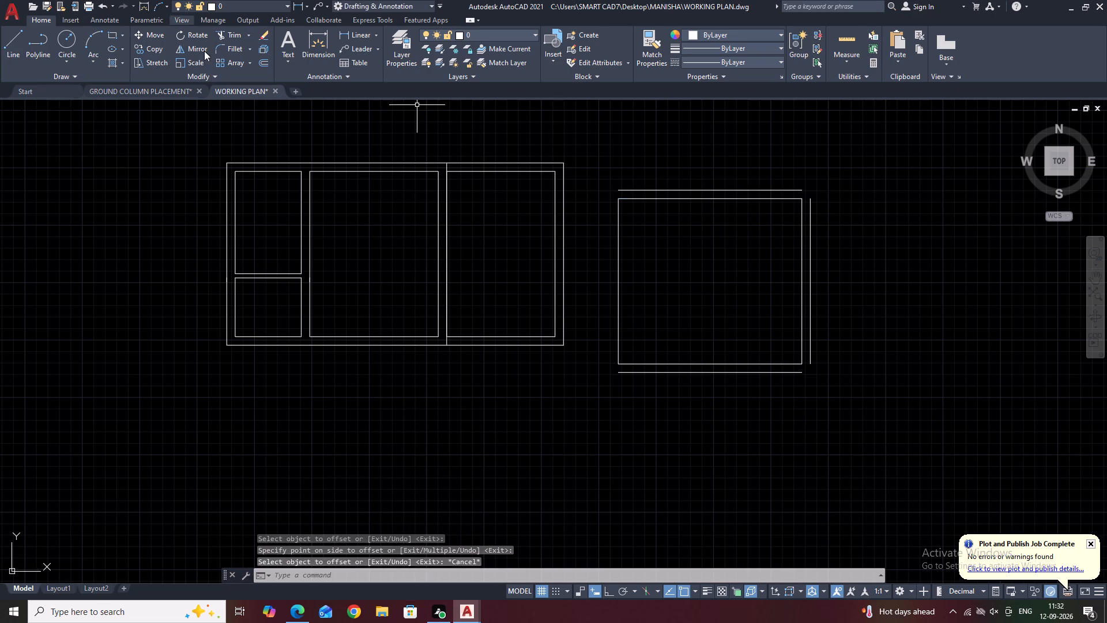
Fillet the new room's outer wall lines to close its upper-right and lower-right outer corners.
{"action": "left_click_drag", "start_coordinate": [236, 47], "coordinate": [231, 47]}
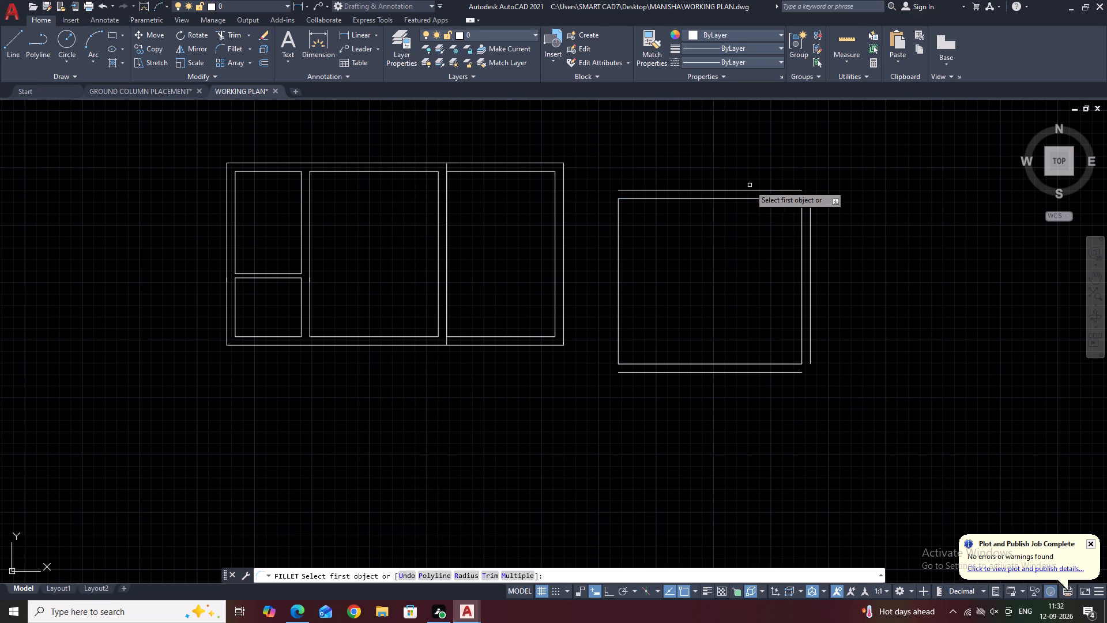
{"action": "left_click", "coordinate": [752, 189]}
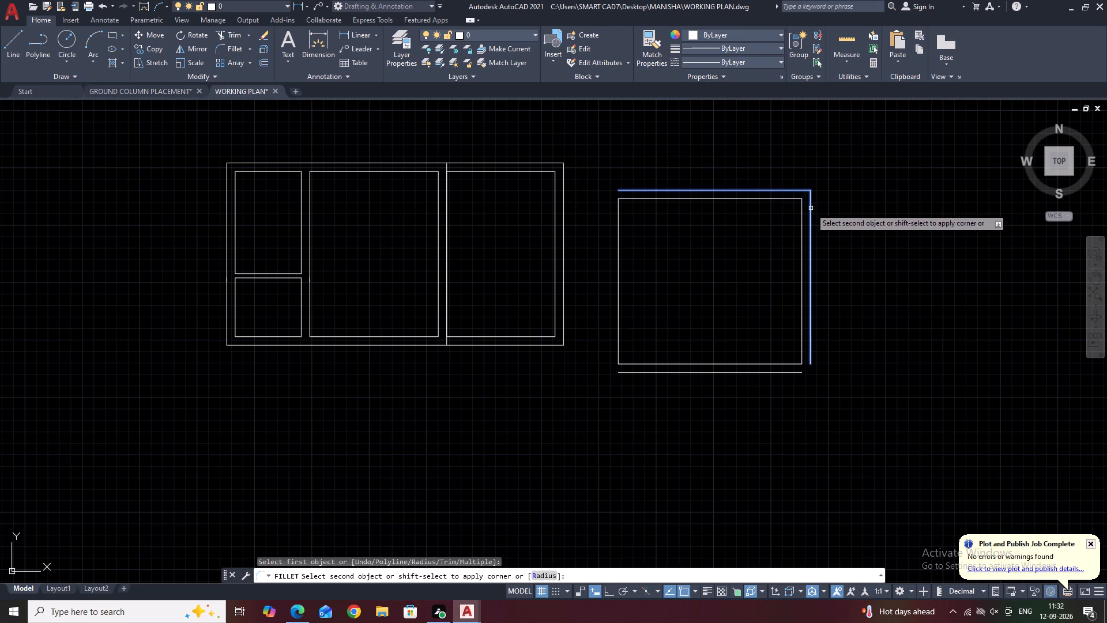
{"action": "left_click", "coordinate": [811, 208]}
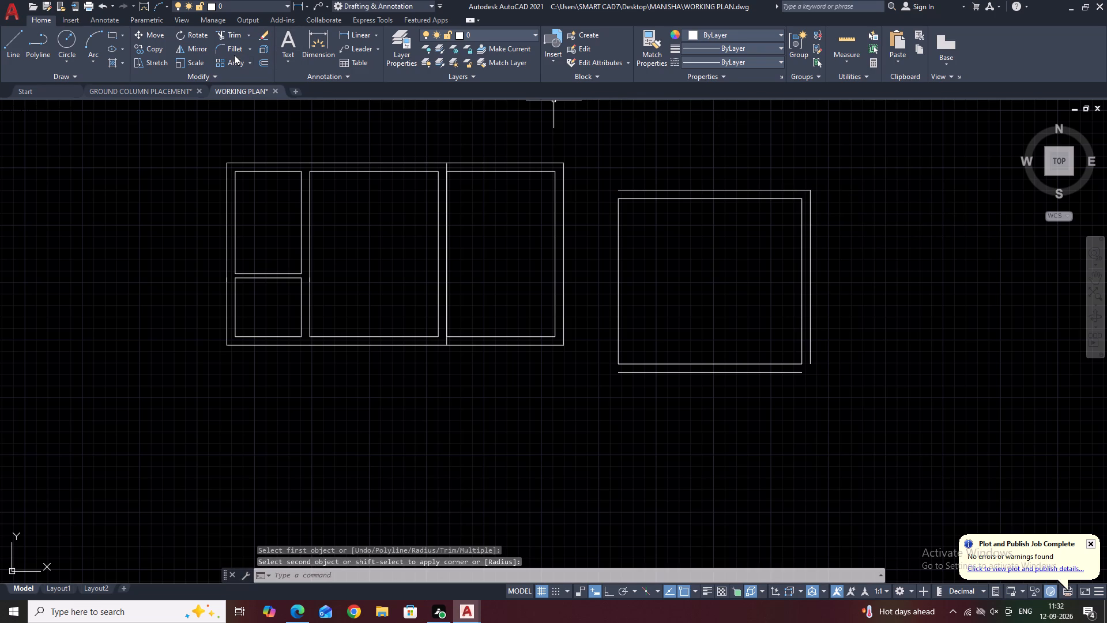
{"action": "left_click", "coordinate": [232, 51]}
{"action": "left_click", "coordinate": [792, 371]}
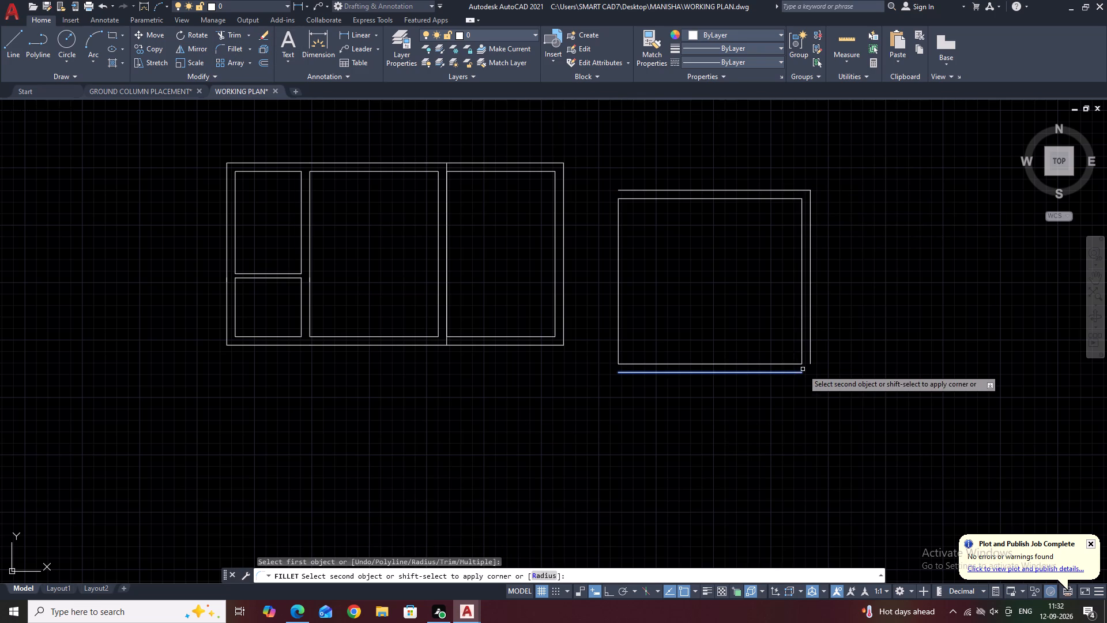
{"action": "left_click", "coordinate": [811, 362]}
{"action": "right_click", "coordinate": [830, 355]}
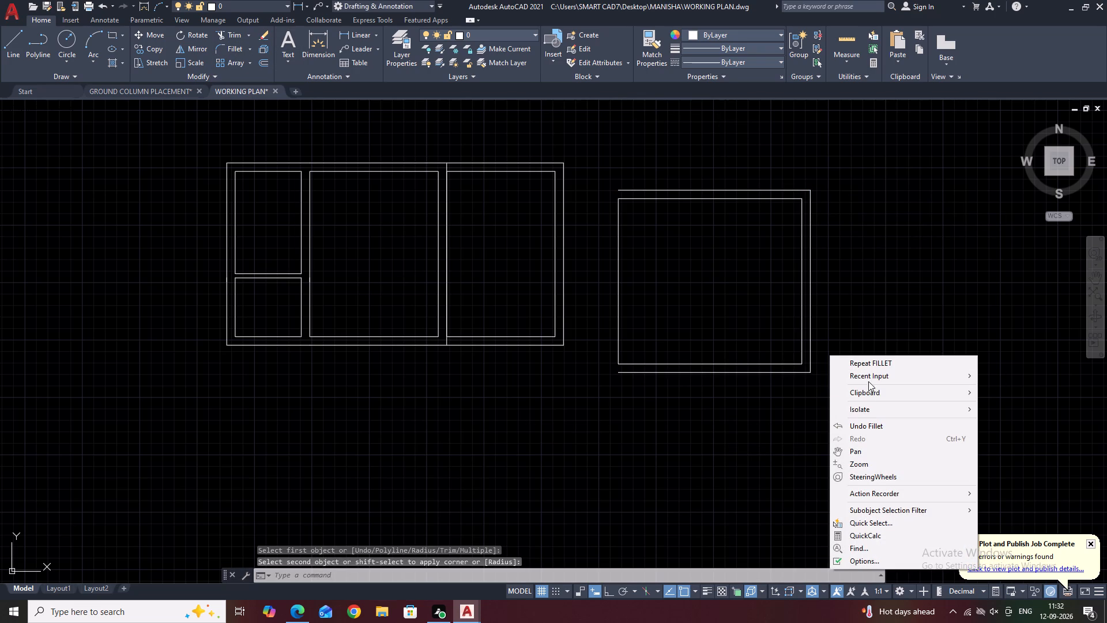
{"action": "right_click", "coordinate": [829, 276]}
Move the whole new room with its outer walls so its upper-left outer wall end meets the plan's upper-right outer corner.
{"action": "left_click", "coordinate": [814, 249]}
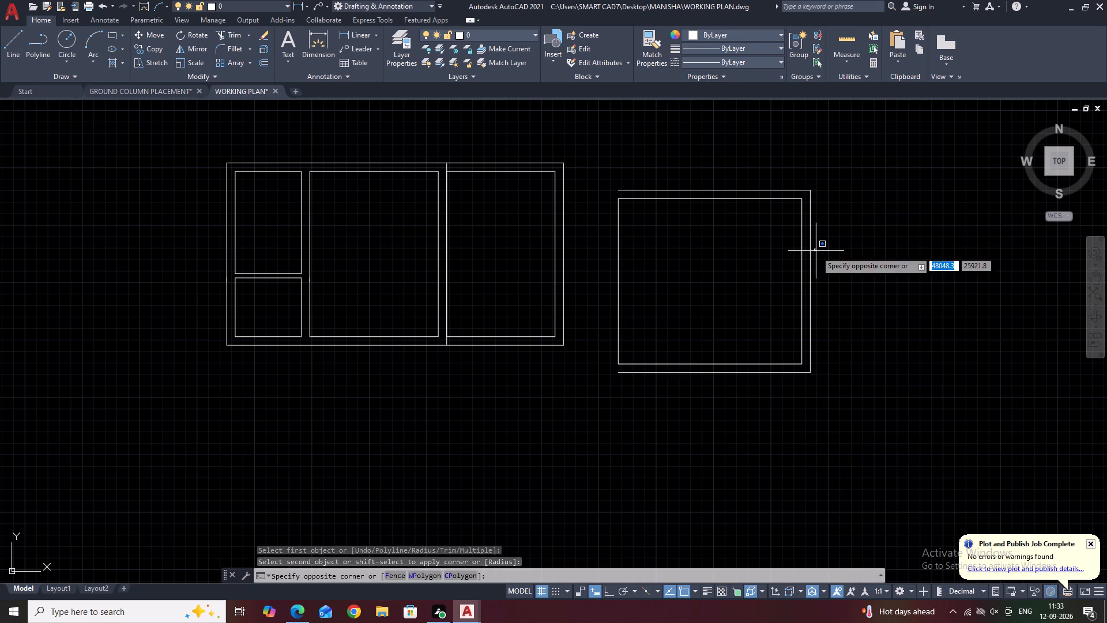
{"action": "left_click", "coordinate": [615, 153]}
{"action": "left_click", "coordinate": [884, 307]}
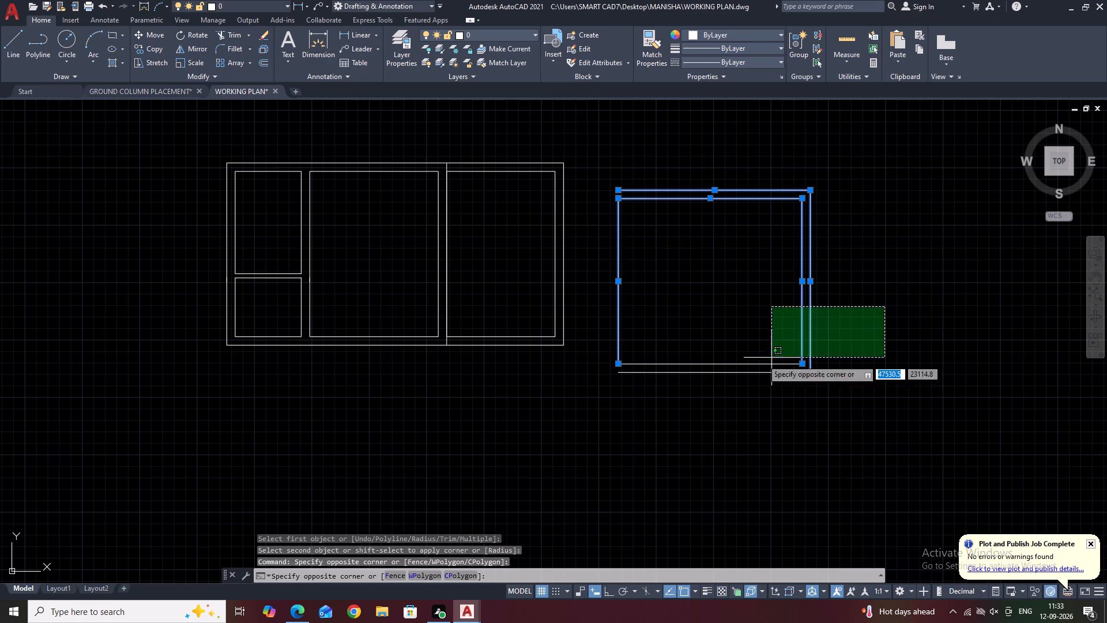
{"action": "left_click", "coordinate": [616, 389]}
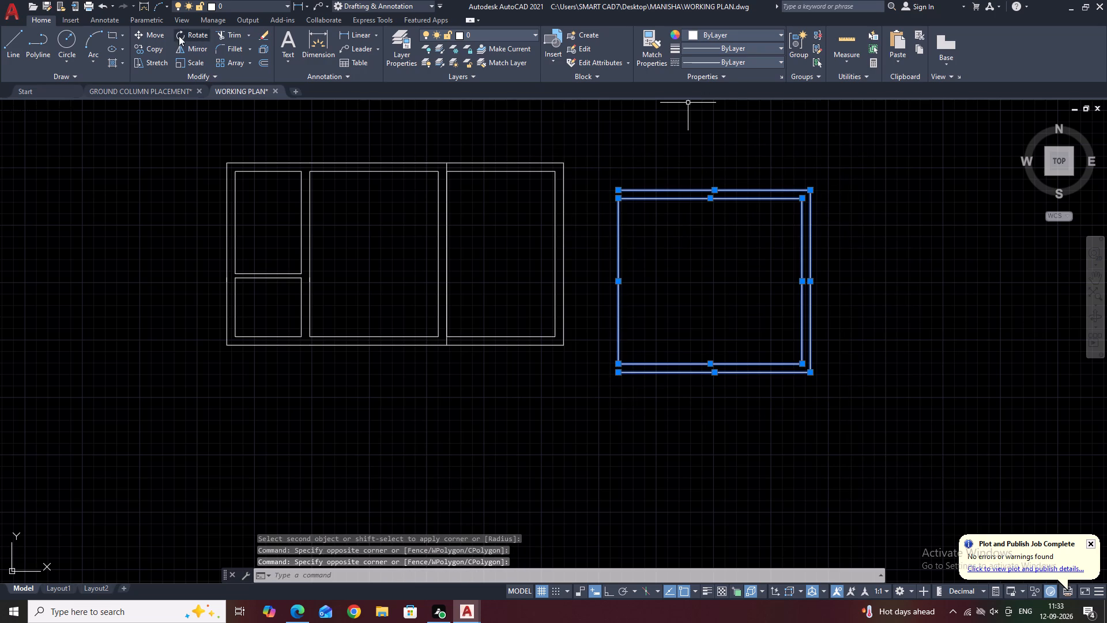
{"action": "left_click", "coordinate": [157, 34]}
{"action": "left_click", "coordinate": [617, 190]}
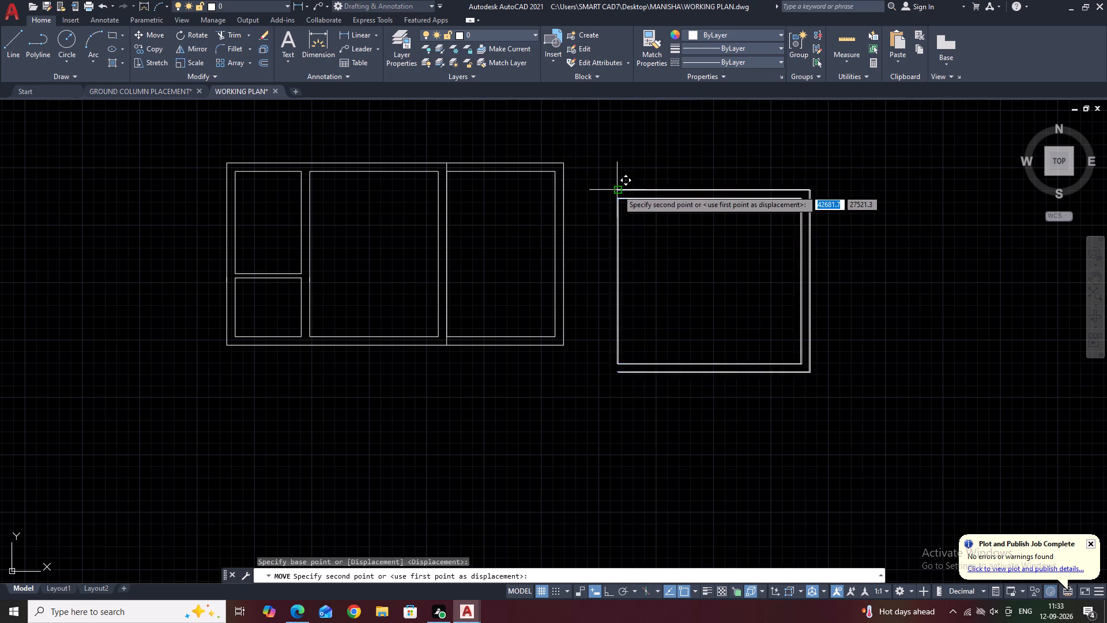
{"action": "left_click", "coordinate": [567, 163]}
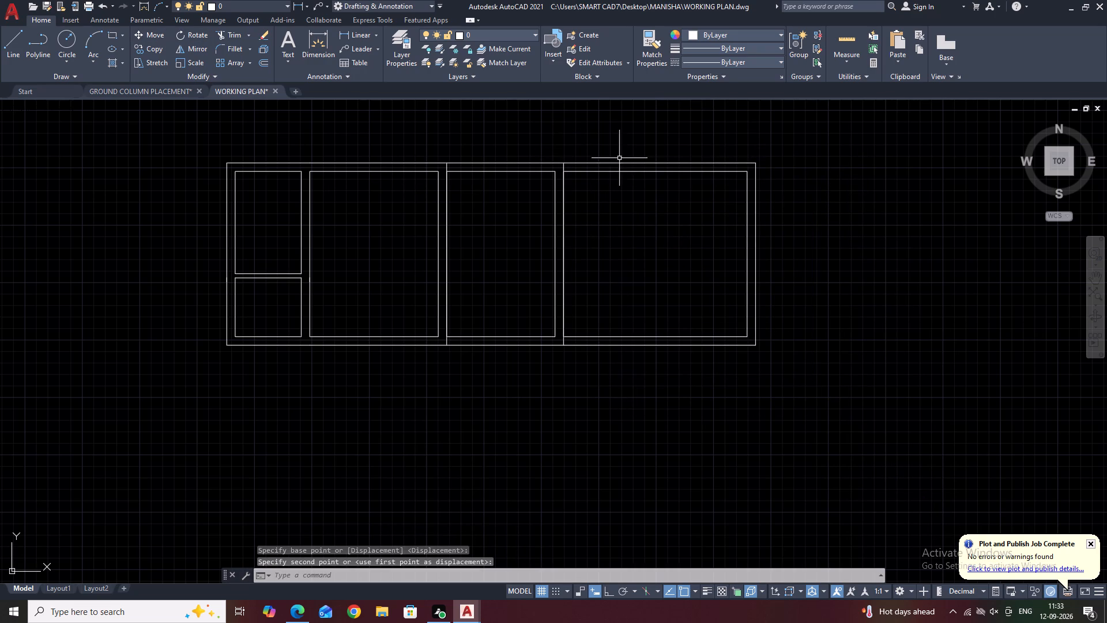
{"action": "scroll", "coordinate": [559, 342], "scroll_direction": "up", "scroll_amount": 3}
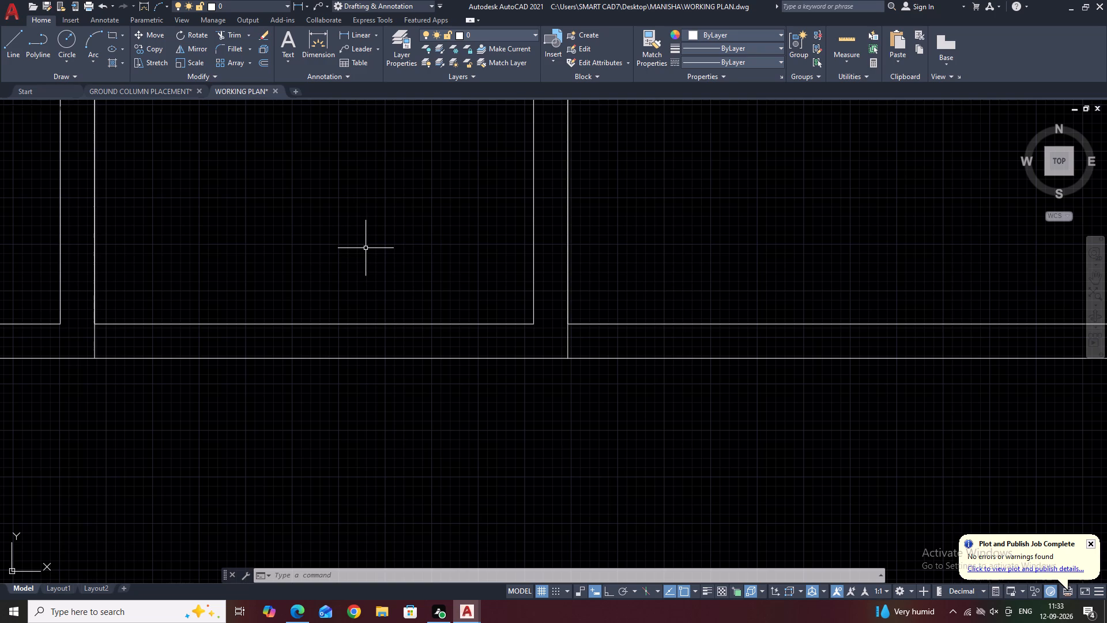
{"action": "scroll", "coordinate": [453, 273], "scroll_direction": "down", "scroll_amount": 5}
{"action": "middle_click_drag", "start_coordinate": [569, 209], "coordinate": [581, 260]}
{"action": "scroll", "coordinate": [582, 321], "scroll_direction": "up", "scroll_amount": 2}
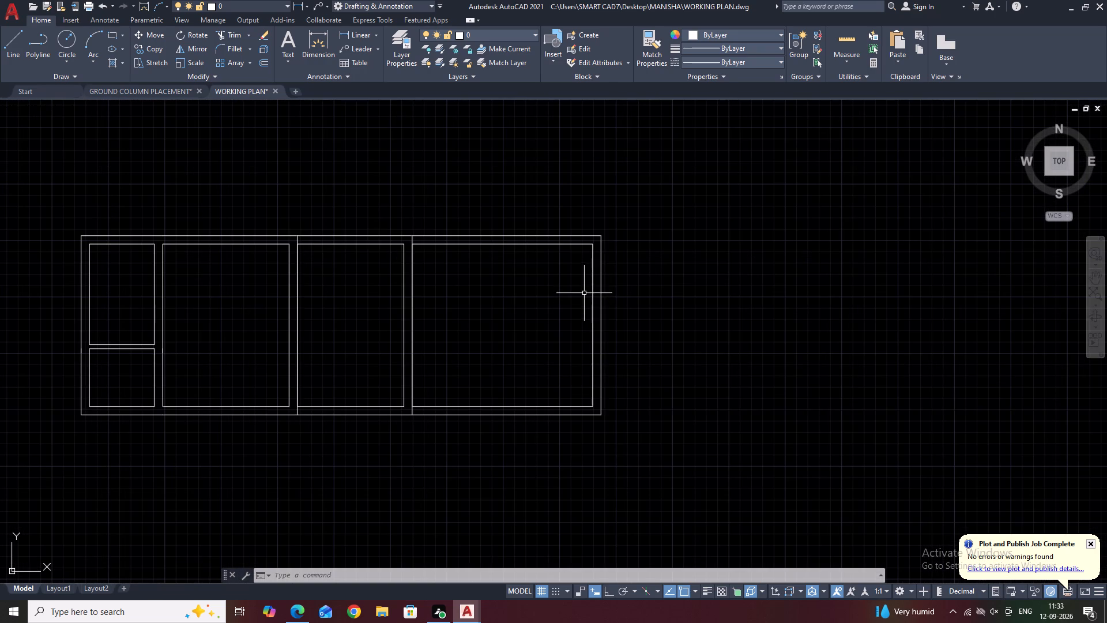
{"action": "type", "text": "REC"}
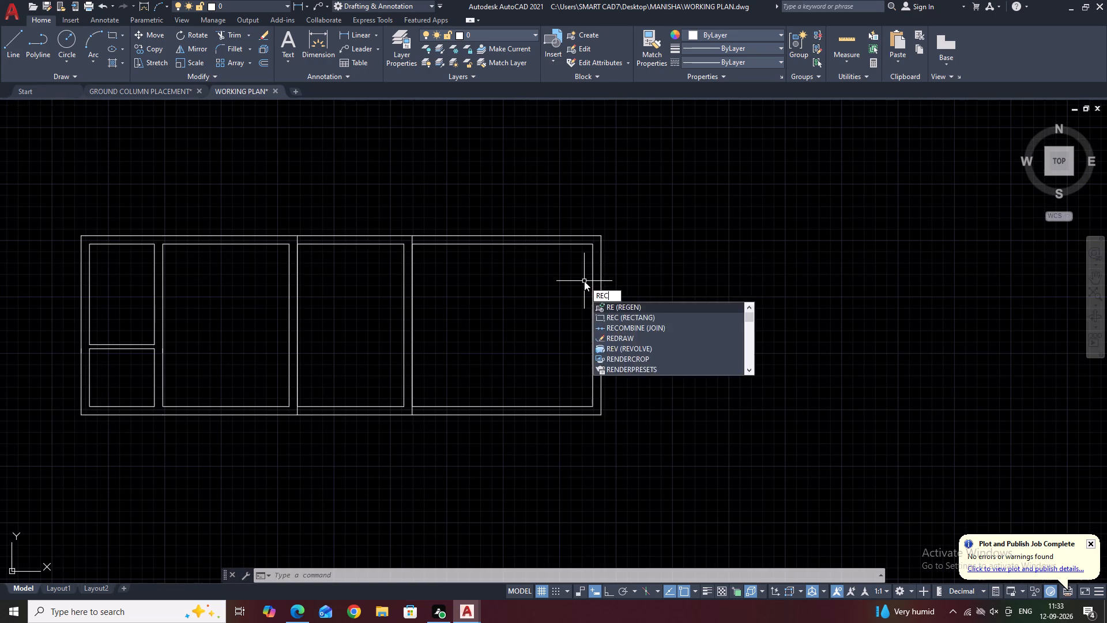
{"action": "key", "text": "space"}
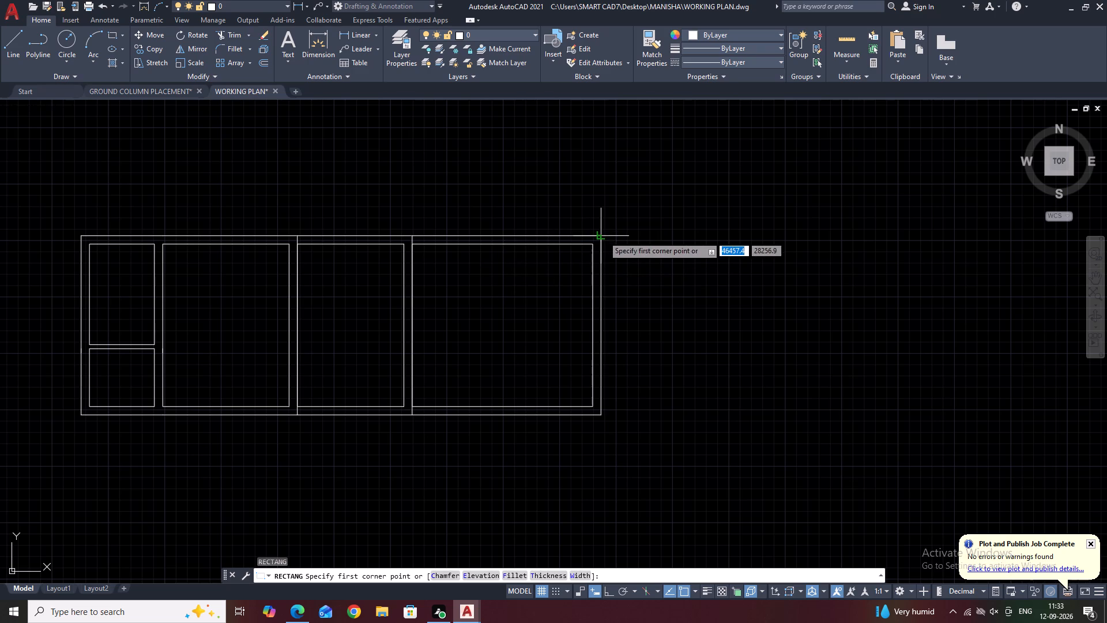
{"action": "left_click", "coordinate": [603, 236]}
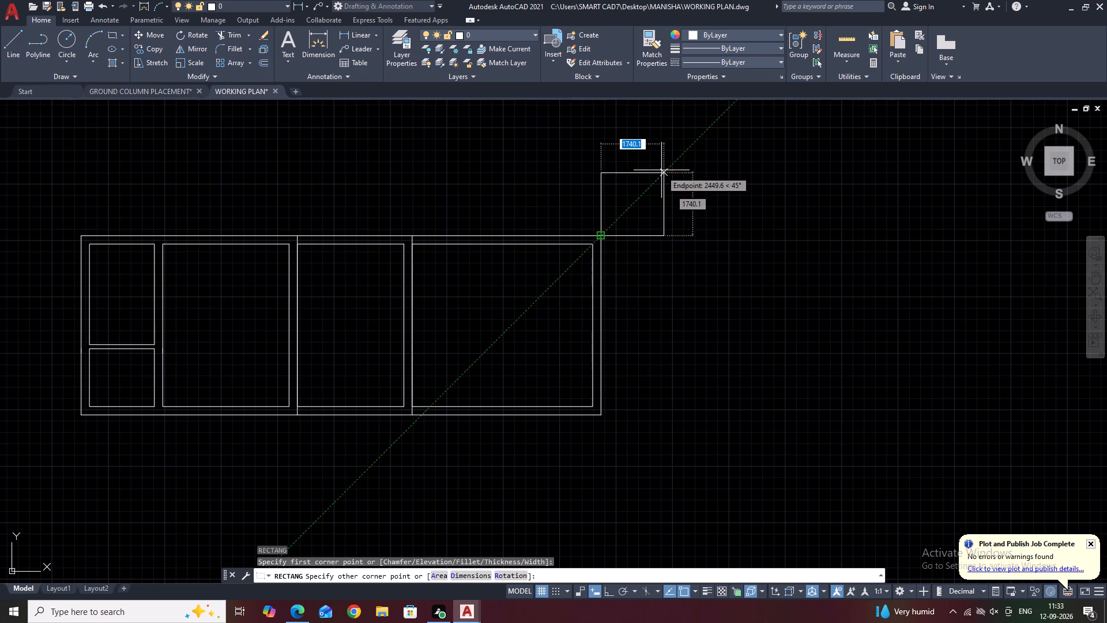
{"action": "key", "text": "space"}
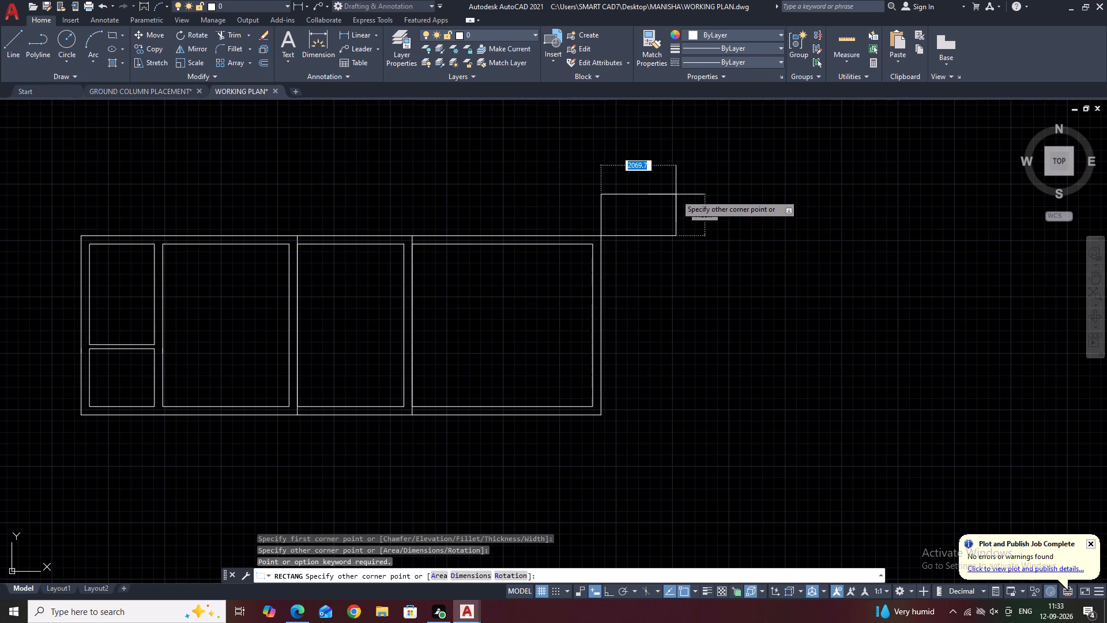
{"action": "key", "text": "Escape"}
Draw a 2500 by 2785 rectangle in the empty area southeast of the plan for the next room.
{"action": "middle_click_drag", "start_coordinate": [713, 418], "coordinate": [616, 286]}
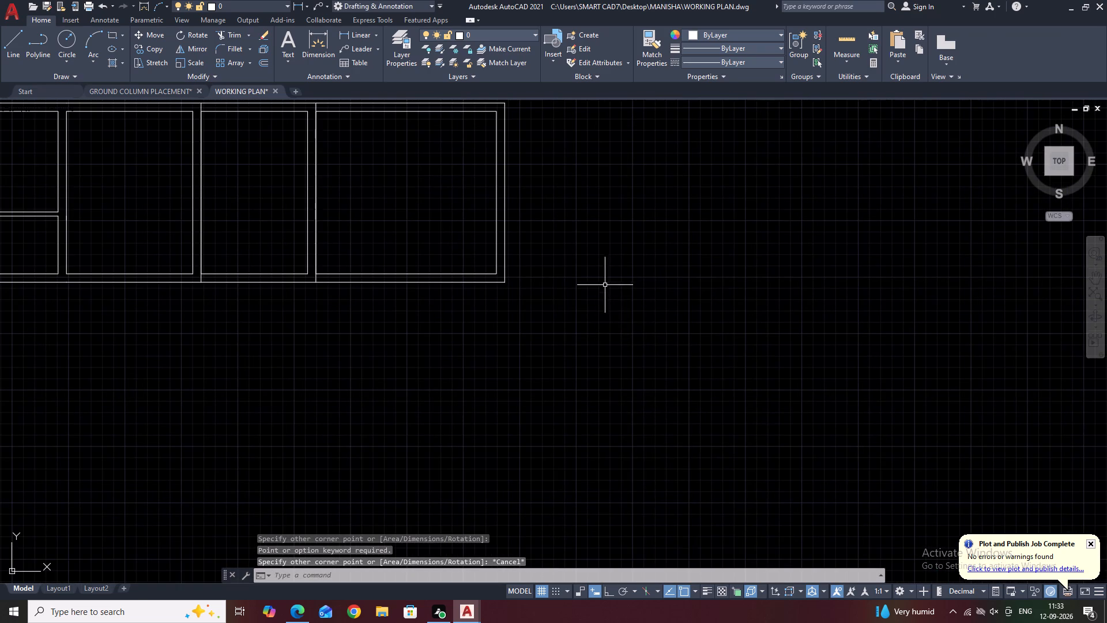
{"action": "right_click", "coordinate": [631, 333]}
{"action": "left_click", "coordinate": [670, 344]}
{"action": "left_click", "coordinate": [640, 310]}
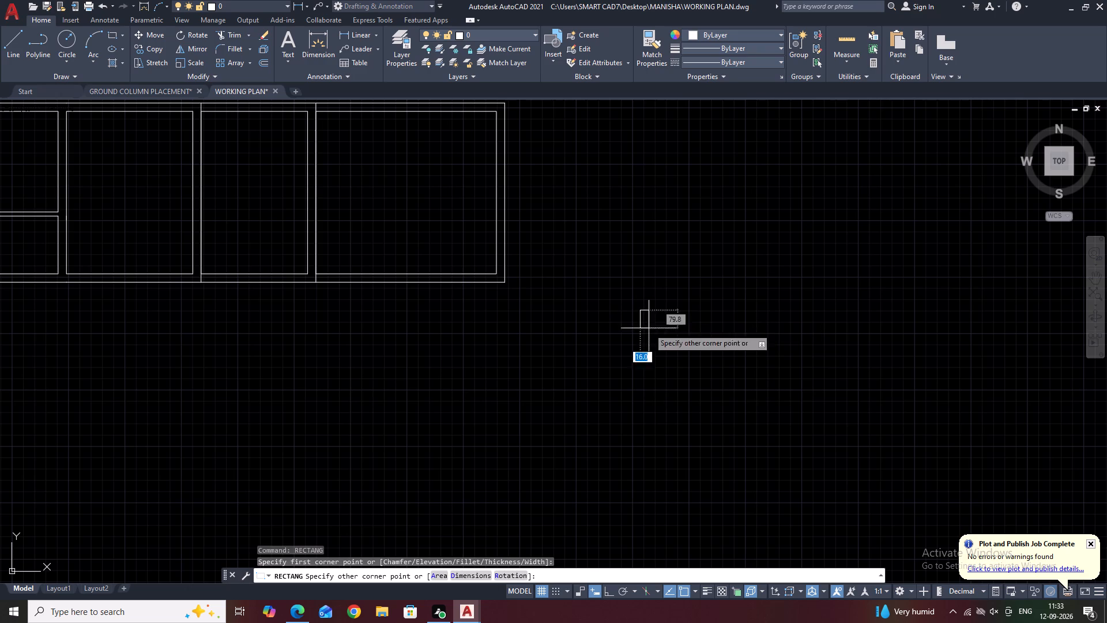
{"action": "type", "text": "D"}
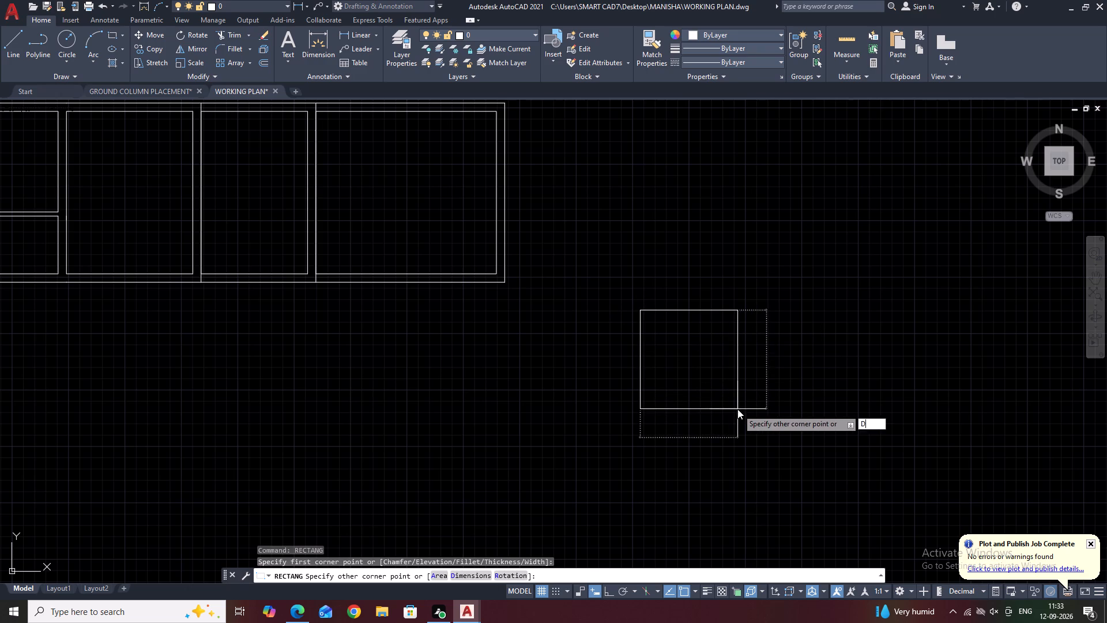
{"action": "key", "text": "space"}
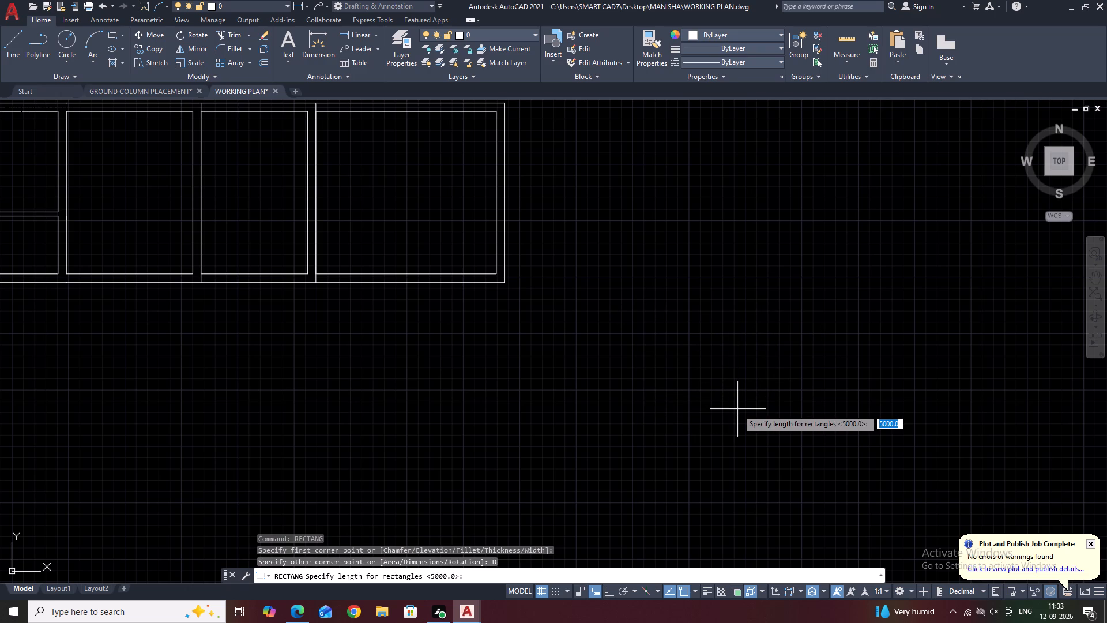
{"action": "type", "text": "250"}
{"action": "key", "text": "0"}
{"action": "key", "text": "Return"}
{"action": "type", "text": "2785"}
{"action": "key", "text": "Return"}
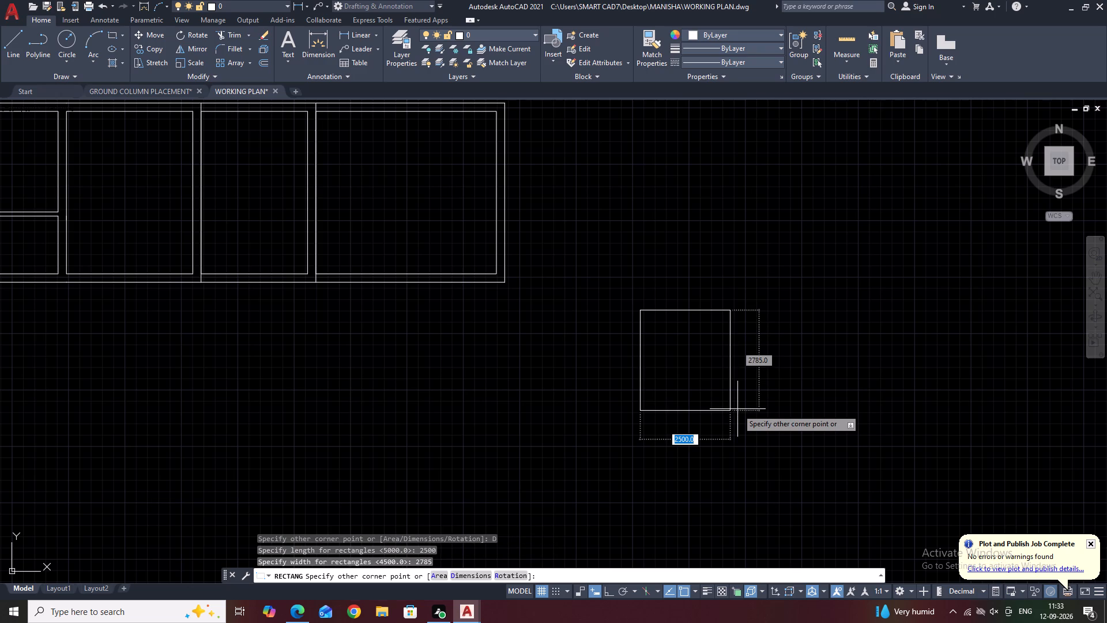
{"action": "left_click", "coordinate": [737, 409]}
Explode the new room rectangle into separate lines.
{"action": "left_click", "coordinate": [737, 410]}
{"action": "left_click", "coordinate": [717, 384]}
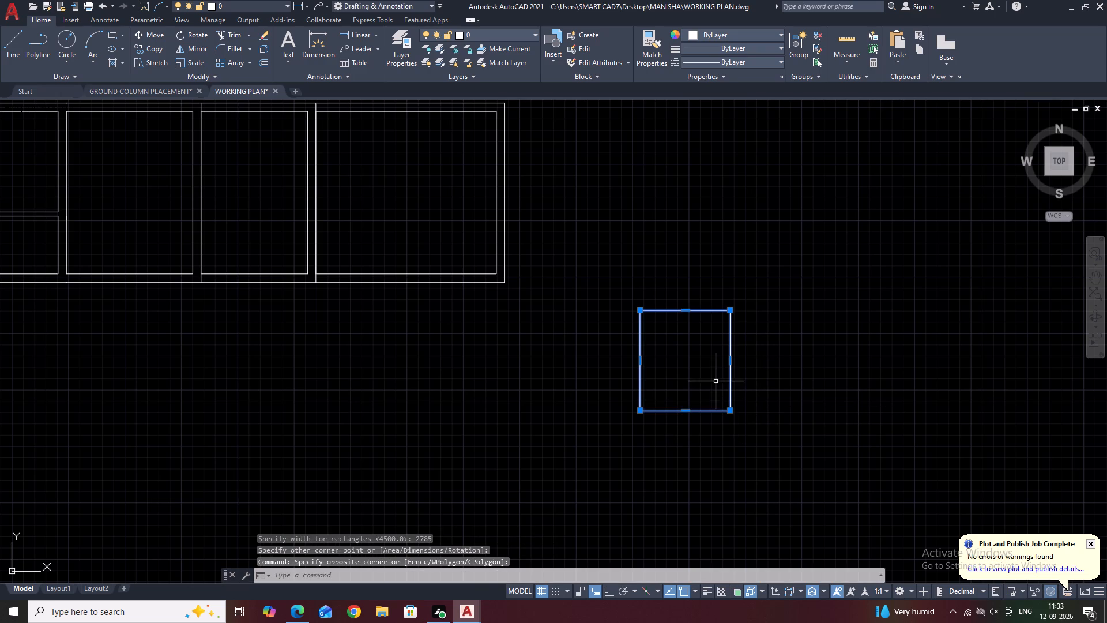
{"action": "type", "text": "X"}
{"action": "key", "text": "space"}
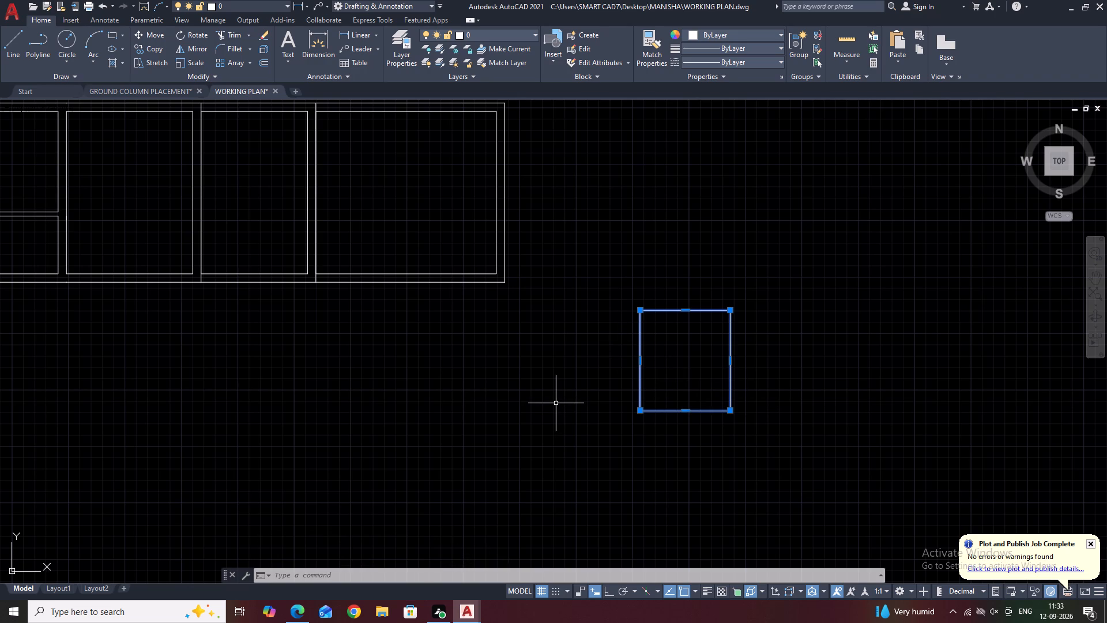
{"action": "type", "text": "X"}
{"action": "key", "text": "space"}
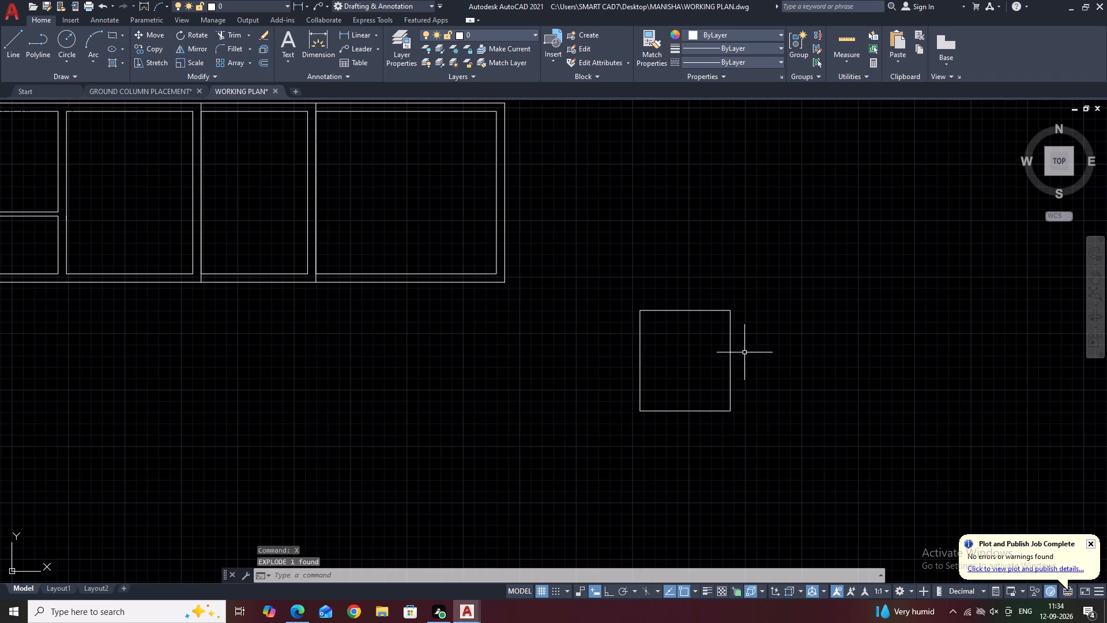
Offset the new room's right, bottom and top sides outward by 230 for its outer walls.
{"action": "left_click", "coordinate": [743, 351]}
{"action": "left_click", "coordinate": [722, 334]}
{"action": "type", "text": "O"}
{"action": "key", "text": "space"}
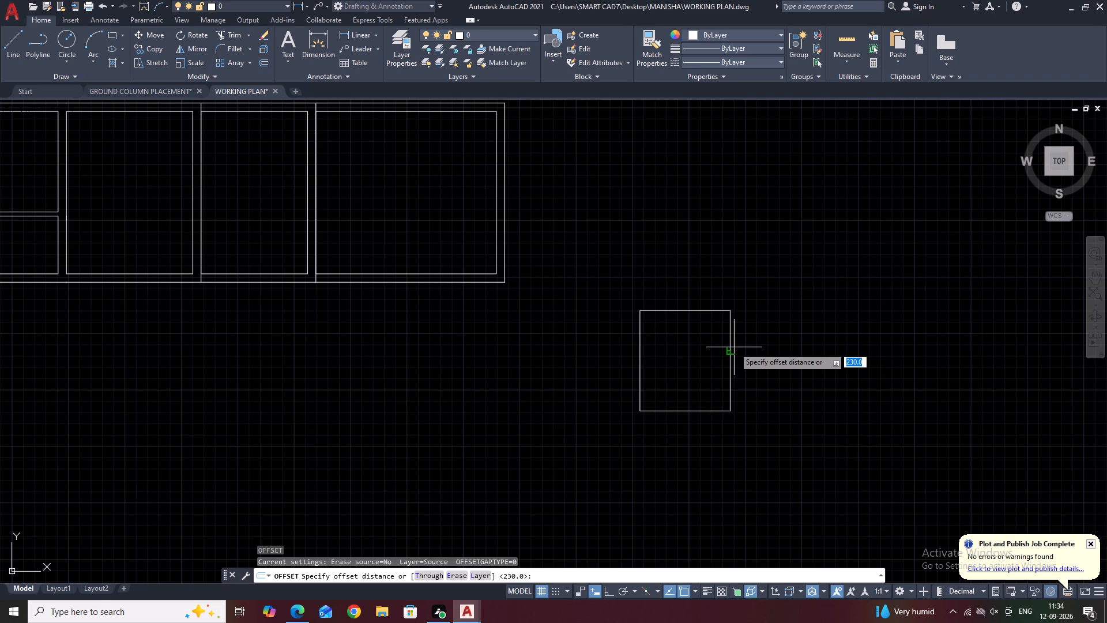
{"action": "key", "text": "Return"}
{"action": "left_click", "coordinate": [787, 371]}
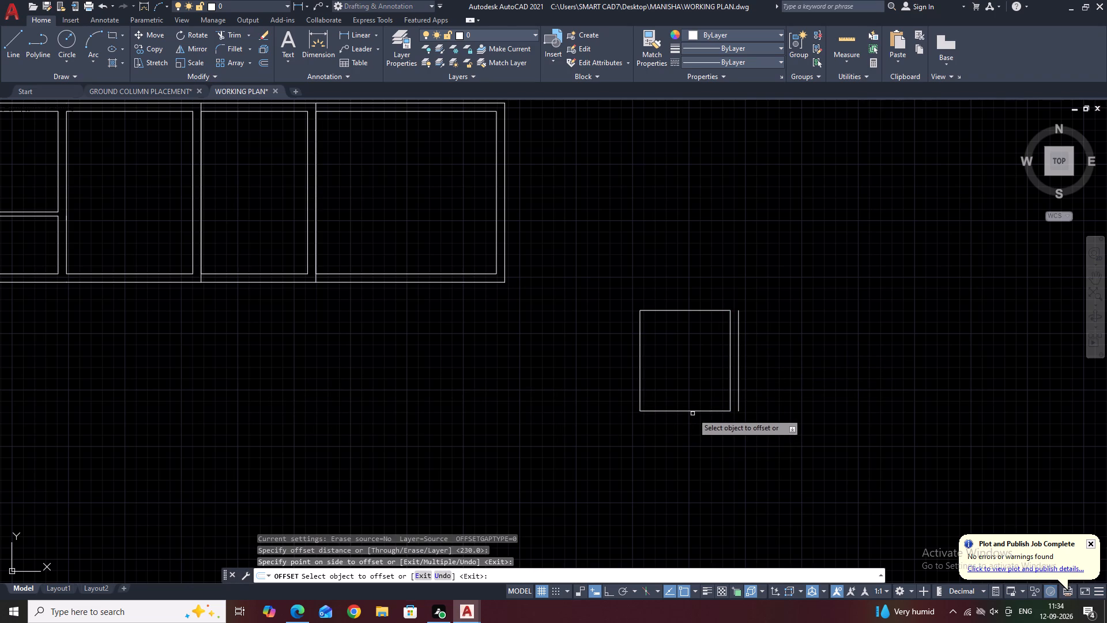
{"action": "left_click", "coordinate": [692, 411]}
{"action": "left_click", "coordinate": [695, 440]}
{"action": "left_click", "coordinate": [687, 310]}
{"action": "left_click", "coordinate": [688, 288]}
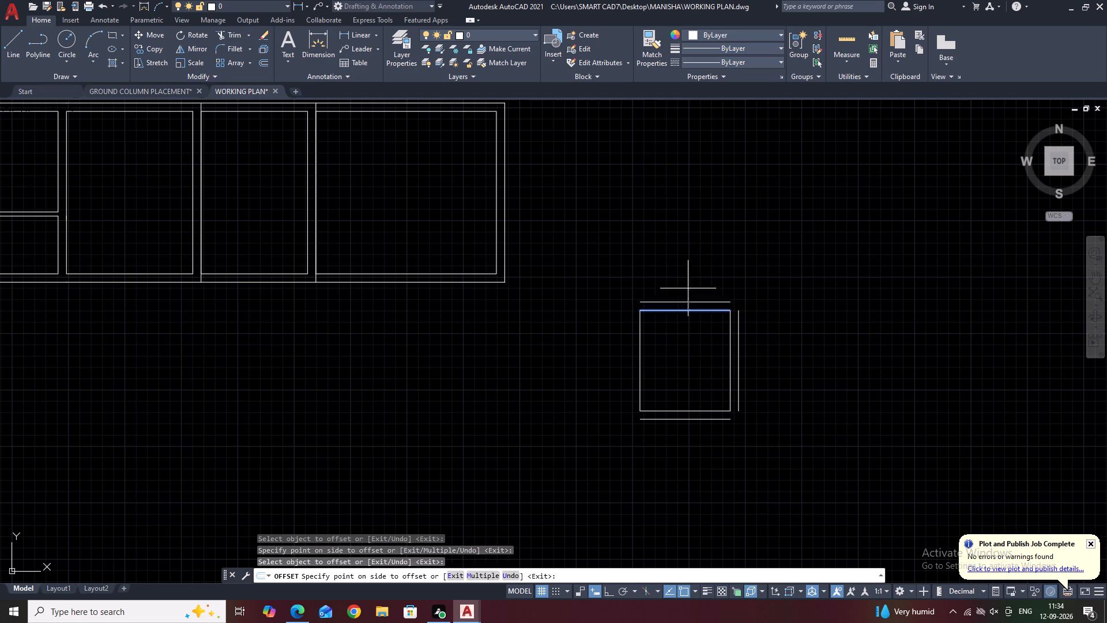
{"action": "right_click", "coordinate": [787, 324]}
{"action": "left_click", "coordinate": [801, 344]}
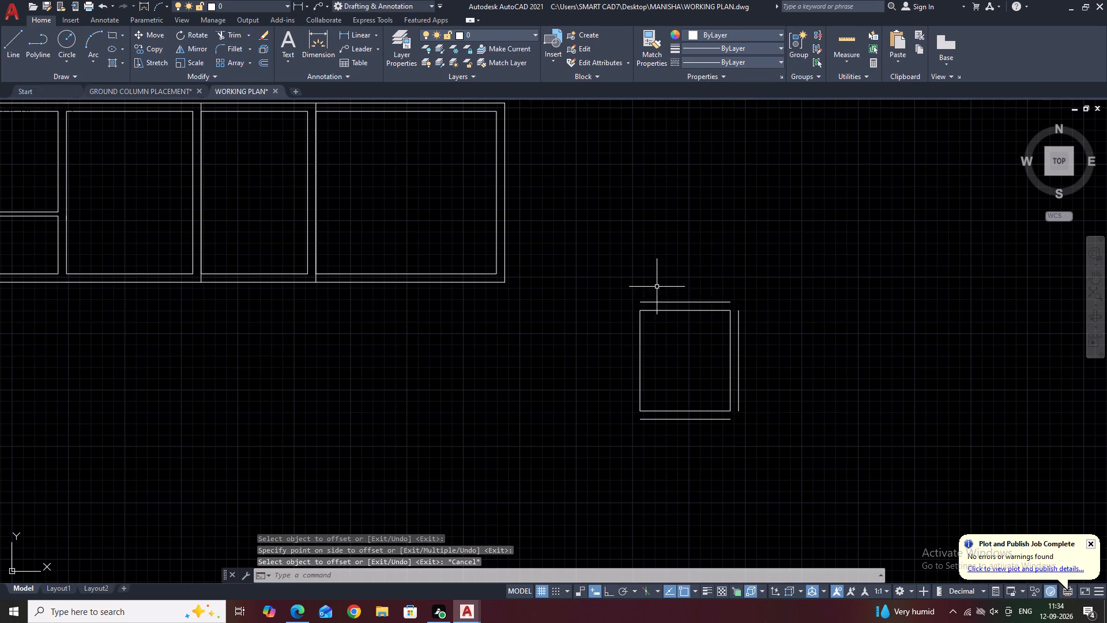
Fillet the new room's outer wall lines to close its upper-right and lower-right outer corners.
{"action": "left_click", "coordinate": [234, 46]}
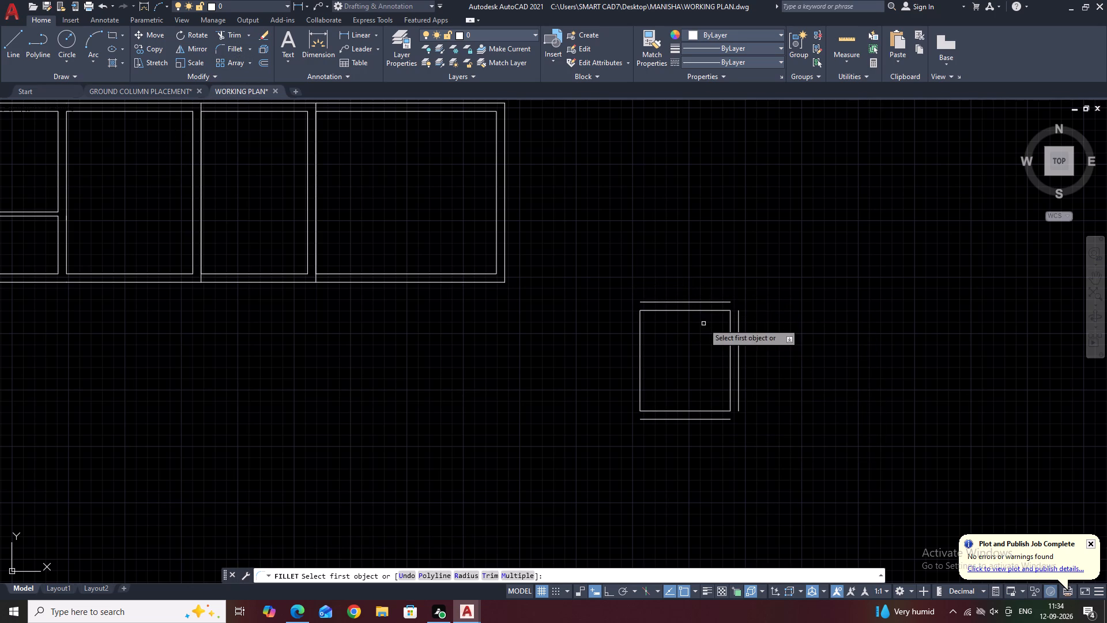
{"action": "left_click", "coordinate": [717, 301]}
{"action": "left_click", "coordinate": [740, 318]}
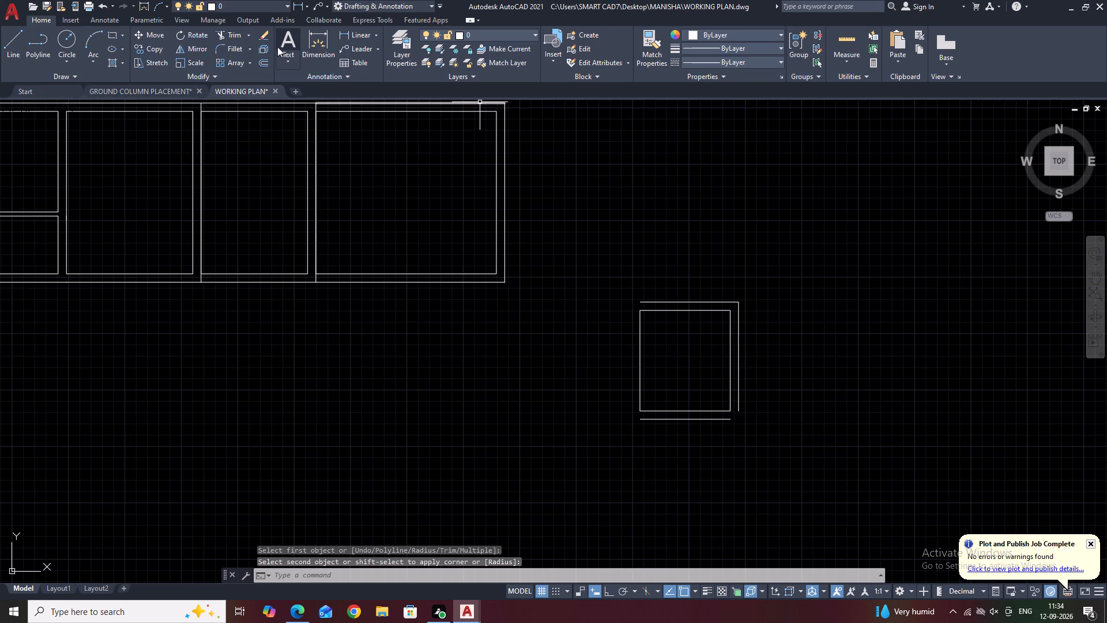
{"action": "left_click", "coordinate": [235, 46]}
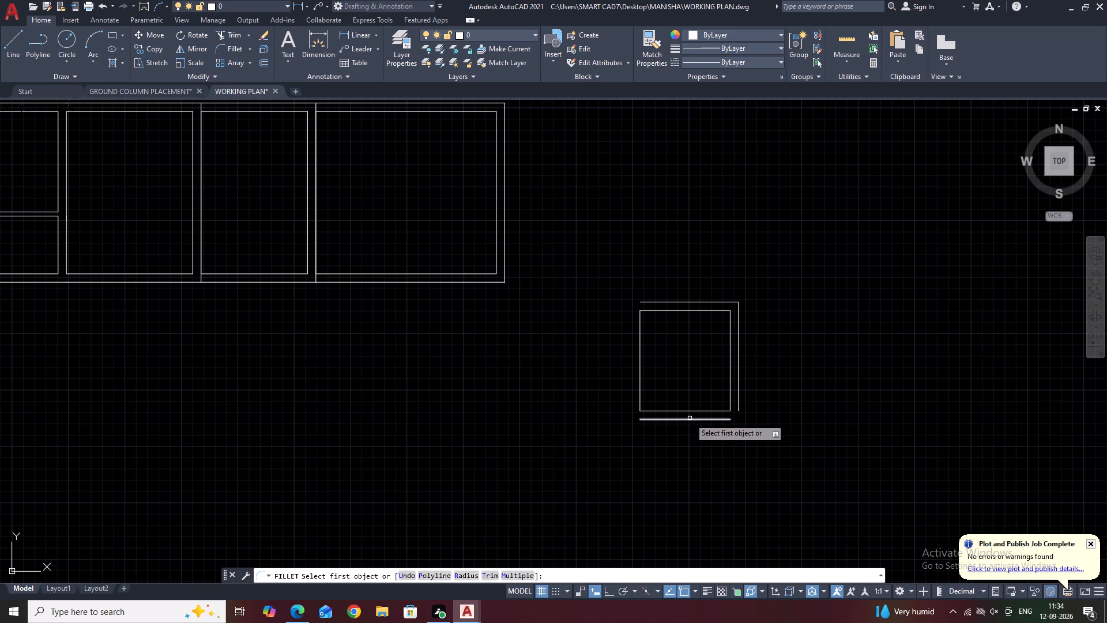
{"action": "left_click", "coordinate": [690, 419]}
{"action": "left_click", "coordinate": [740, 407]}
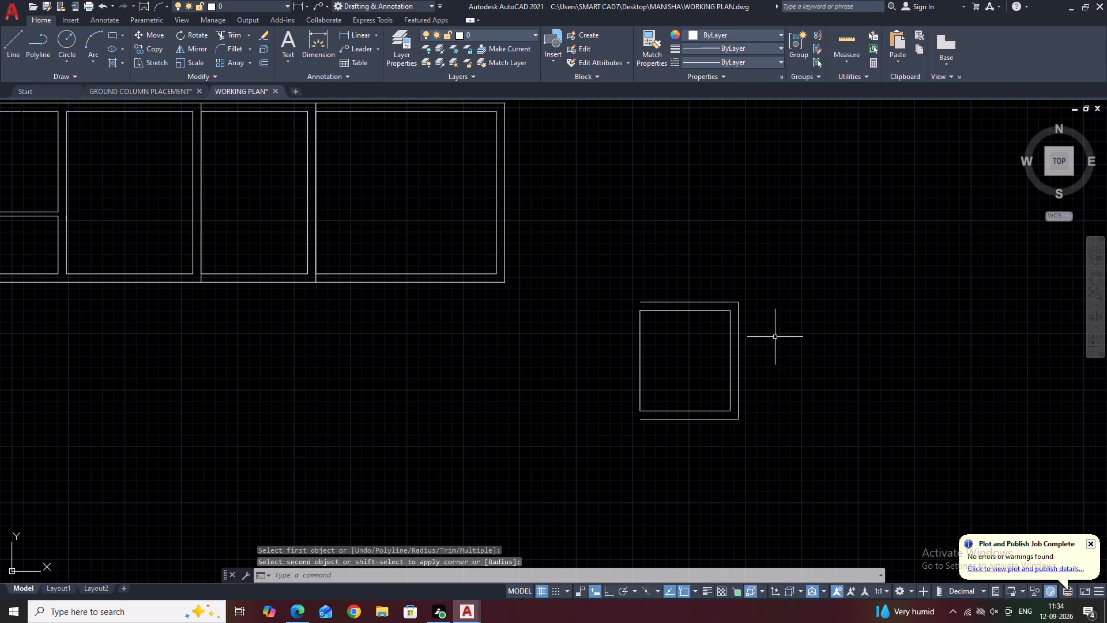
Move the whole new room with its outer walls so its upper-left outer wall end meets the plan's upper-right outer corner.
{"action": "left_click", "coordinate": [775, 243]}
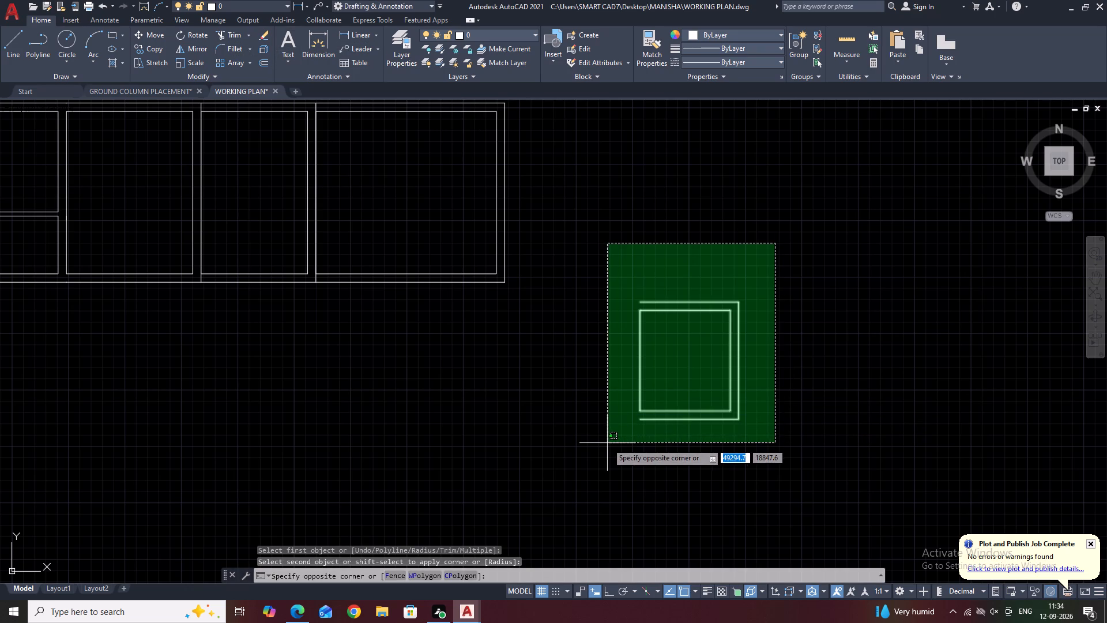
{"action": "left_click", "coordinate": [607, 443]}
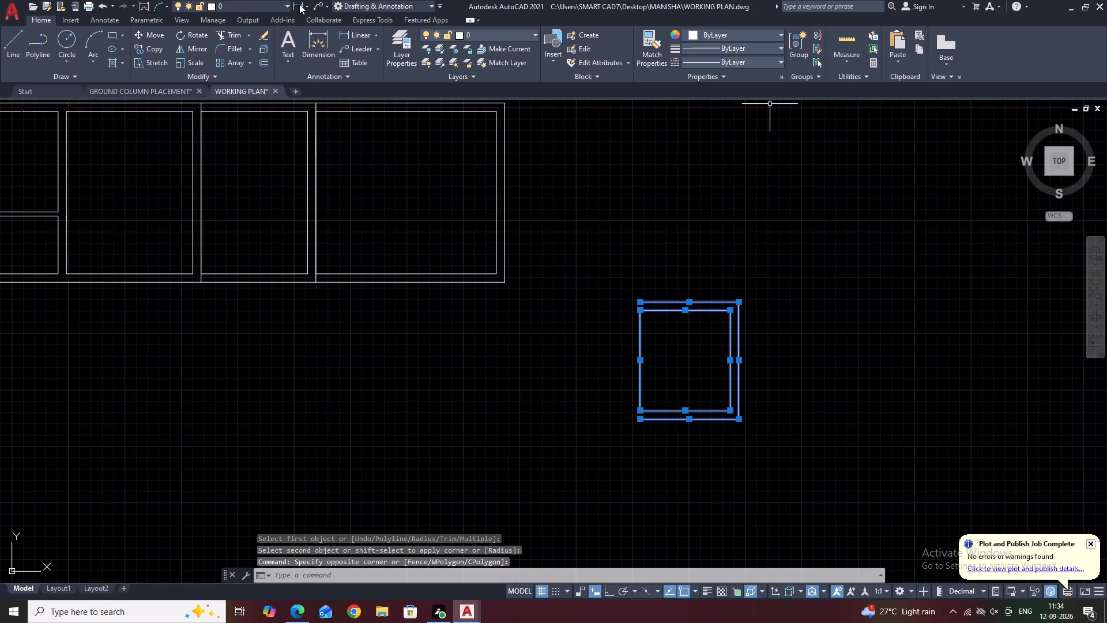
{"action": "left_click", "coordinate": [150, 33]}
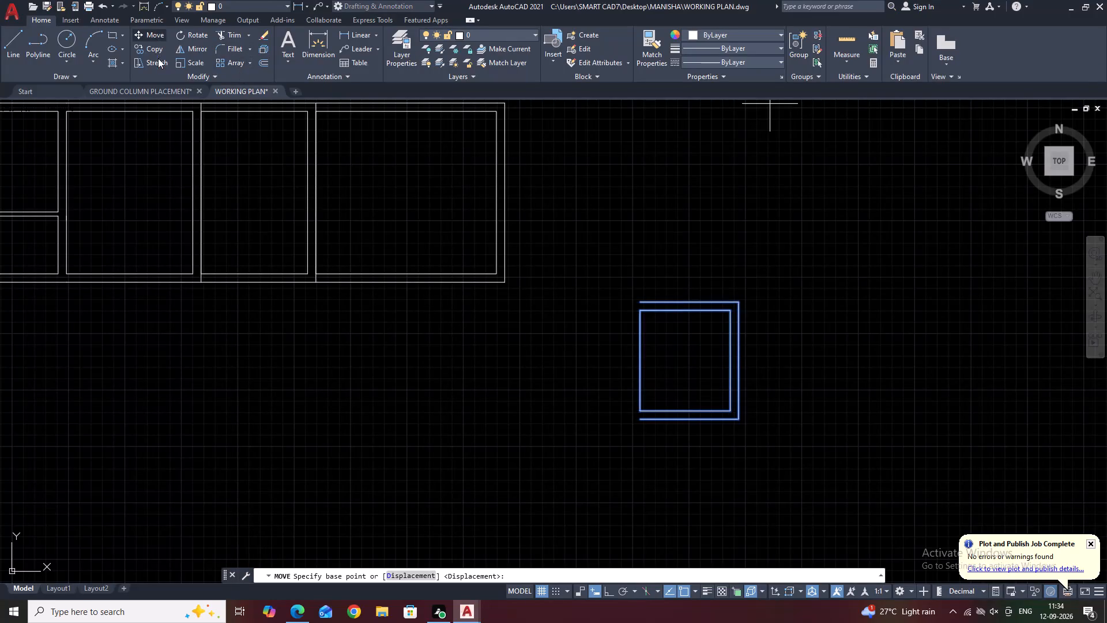
{"action": "left_click", "coordinate": [637, 303]}
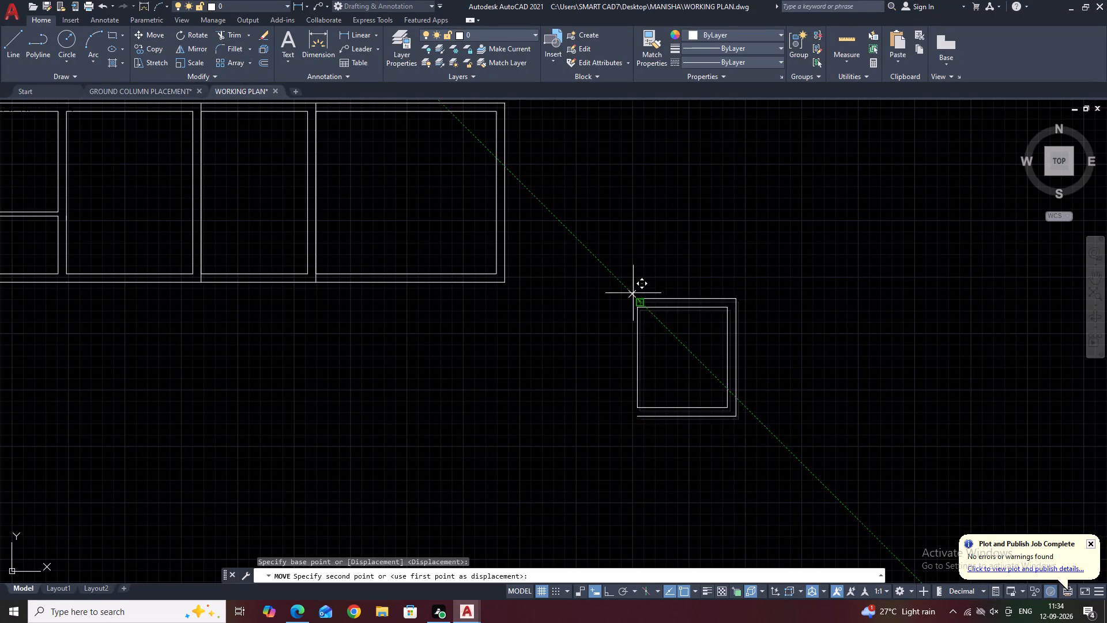
{"action": "scroll", "coordinate": [574, 175], "scroll_direction": "down", "scroll_amount": 4}
{"action": "scroll", "coordinate": [564, 164], "scroll_direction": "up", "scroll_amount": 2}
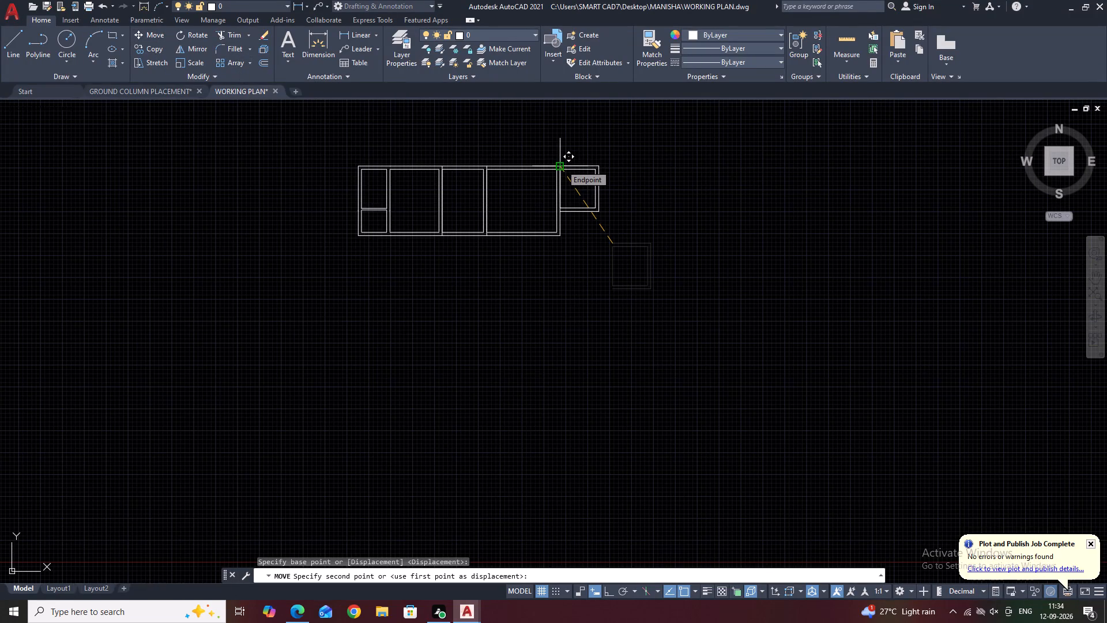
{"action": "scroll", "coordinate": [562, 165], "scroll_direction": "up", "scroll_amount": 3}
{"action": "left_click", "coordinate": [550, 177]}
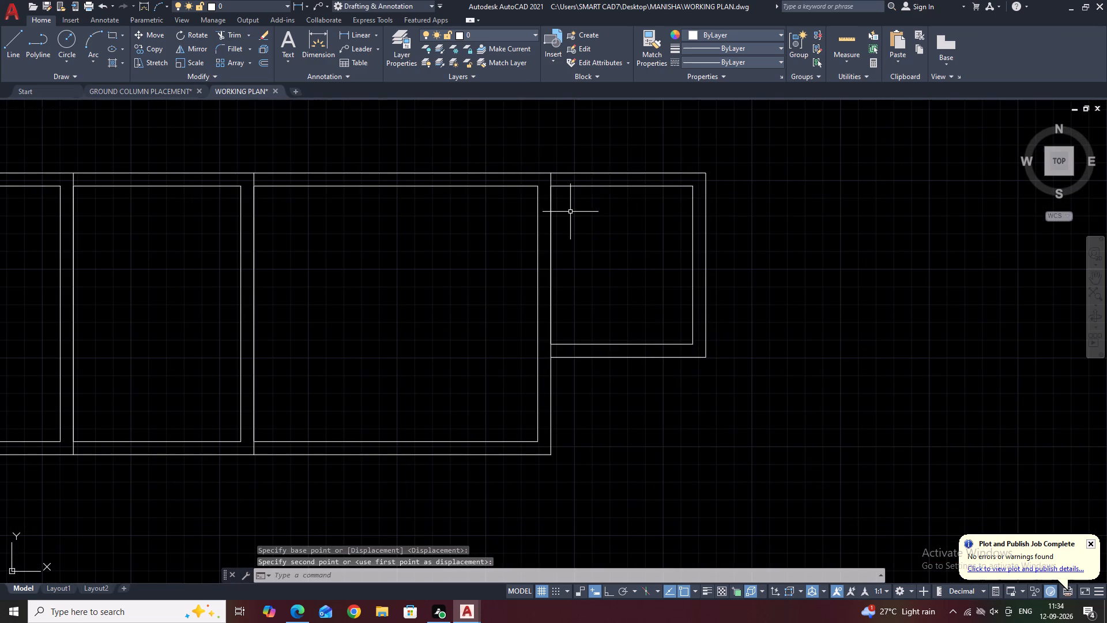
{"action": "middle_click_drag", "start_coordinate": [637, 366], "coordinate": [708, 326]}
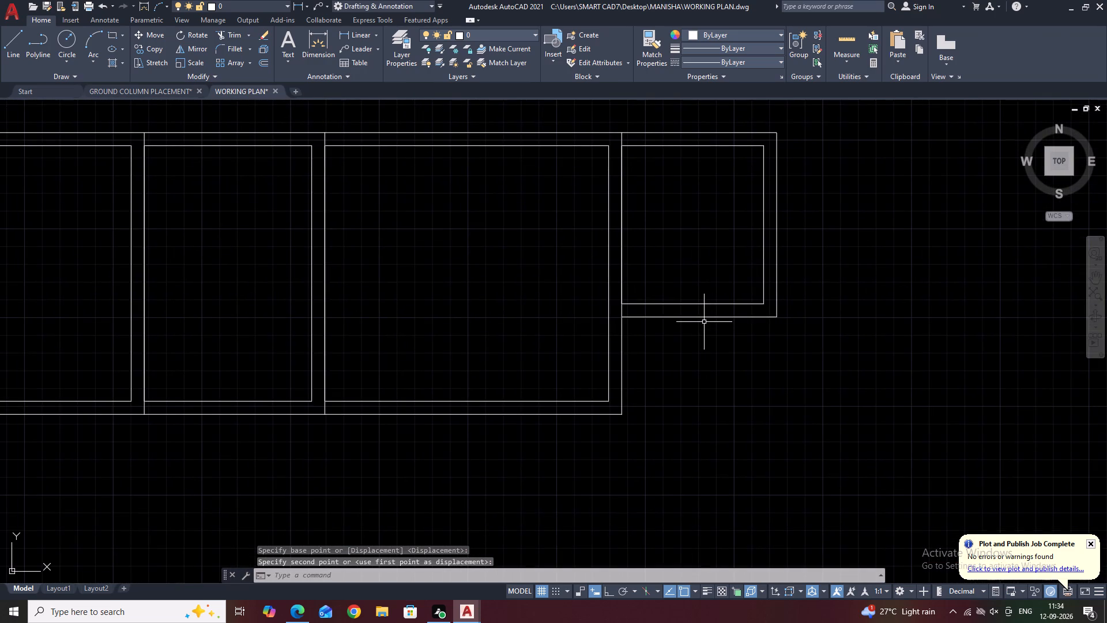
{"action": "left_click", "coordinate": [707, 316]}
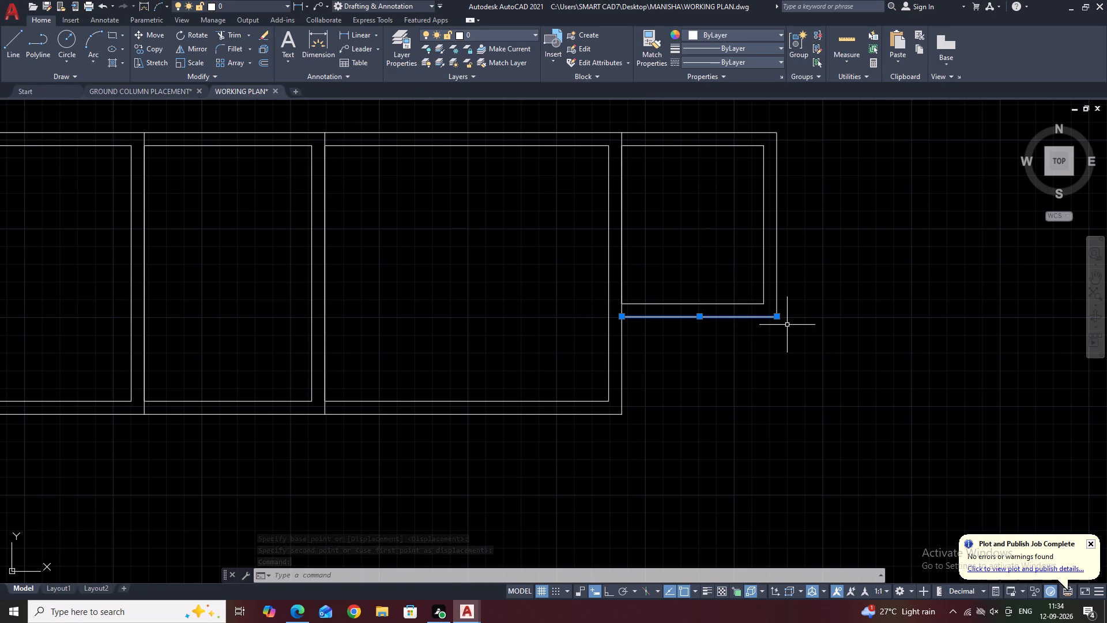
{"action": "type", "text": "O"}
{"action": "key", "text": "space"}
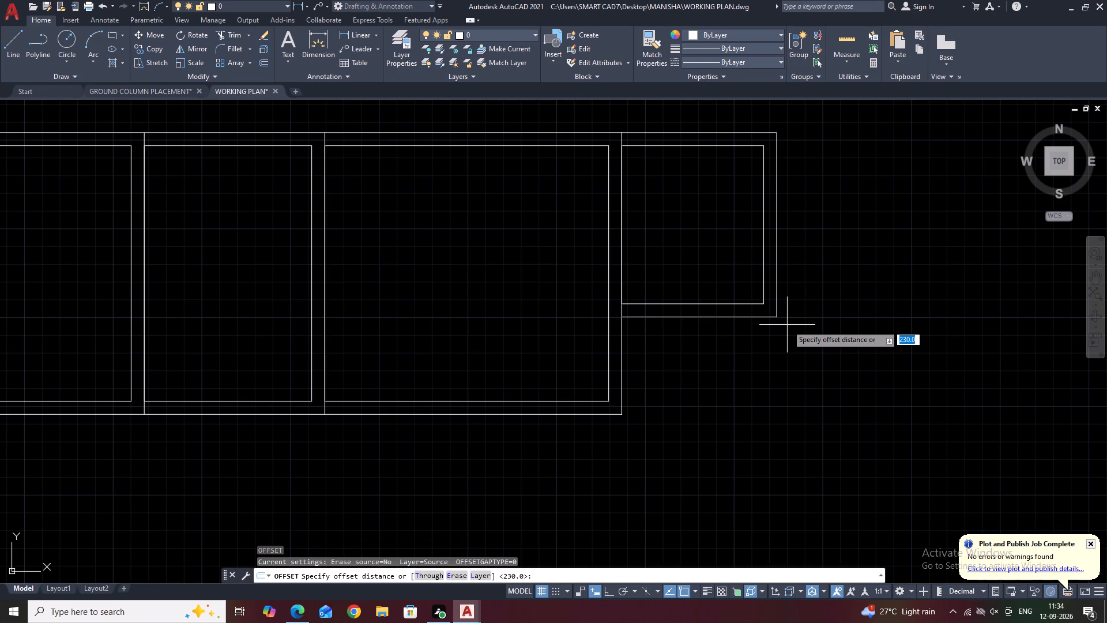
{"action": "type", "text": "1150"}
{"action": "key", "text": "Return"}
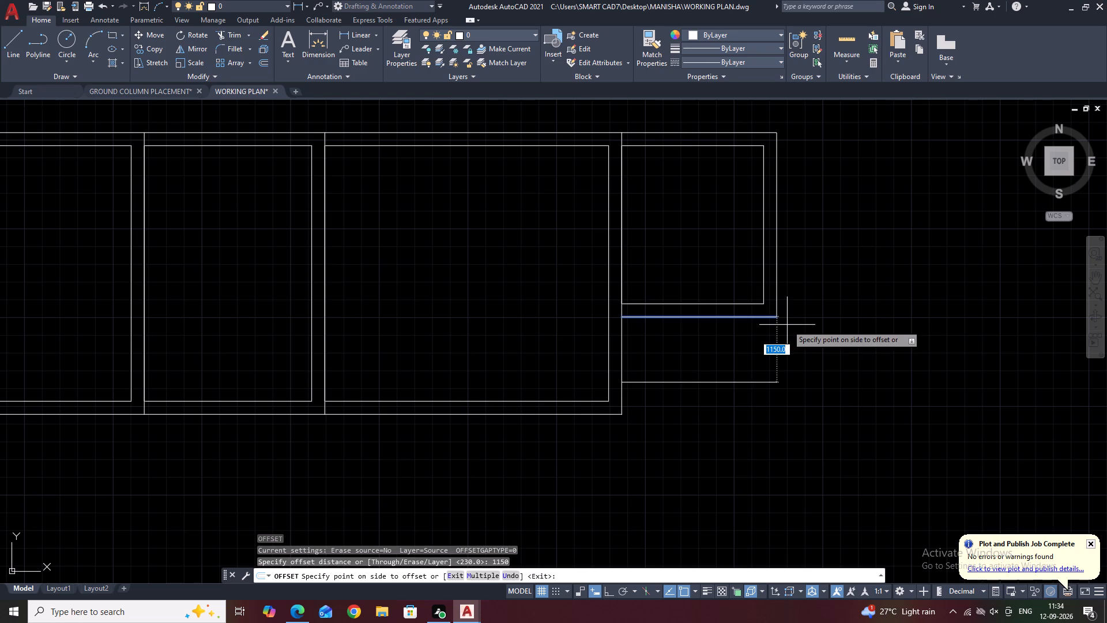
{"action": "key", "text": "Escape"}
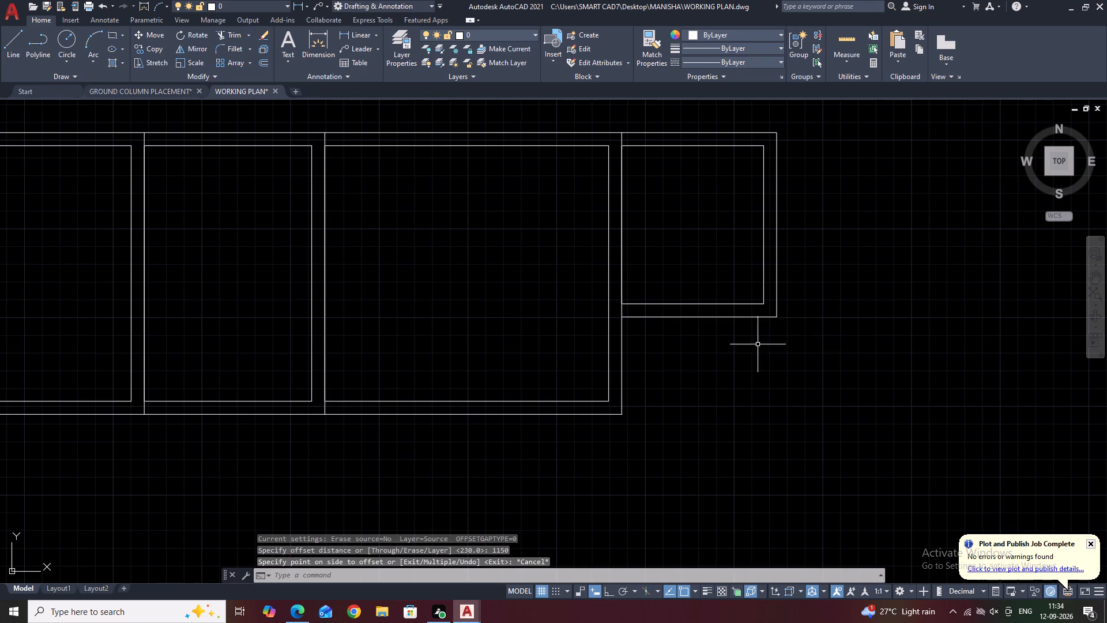
Offset the small east room's bottom outer wall line inward by 115.
{"action": "left_click", "coordinate": [740, 317]}
{"action": "type", "text": "O"}
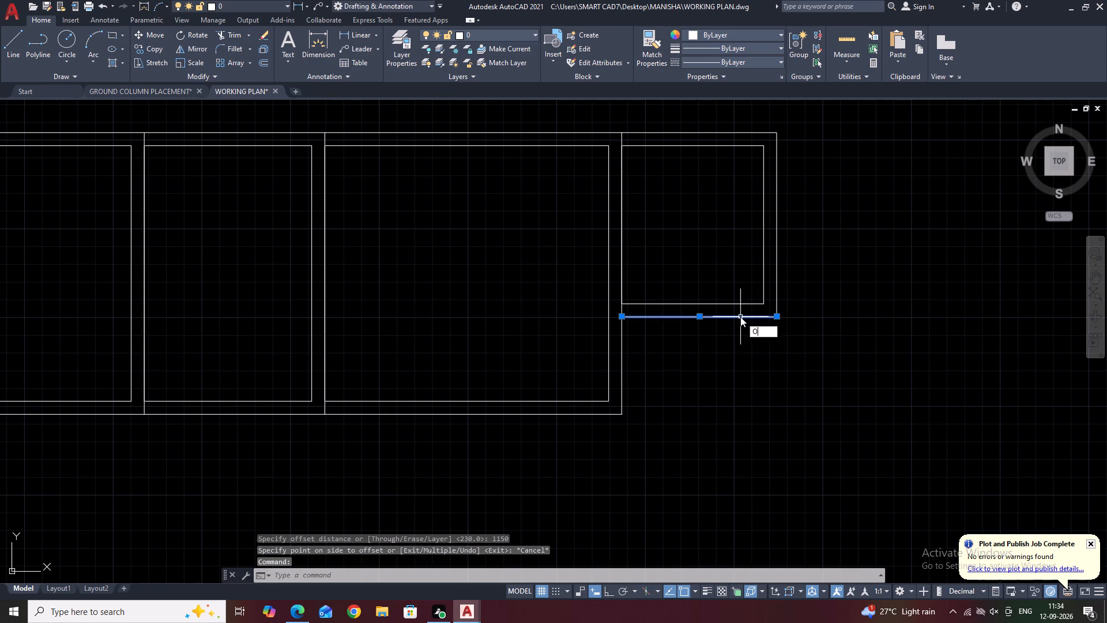
{"action": "key", "text": "space"}
{"action": "type", "text": "115"}
{"action": "key", "text": "Return"}
{"action": "scroll", "coordinate": [737, 313], "scroll_direction": "up", "scroll_amount": 3}
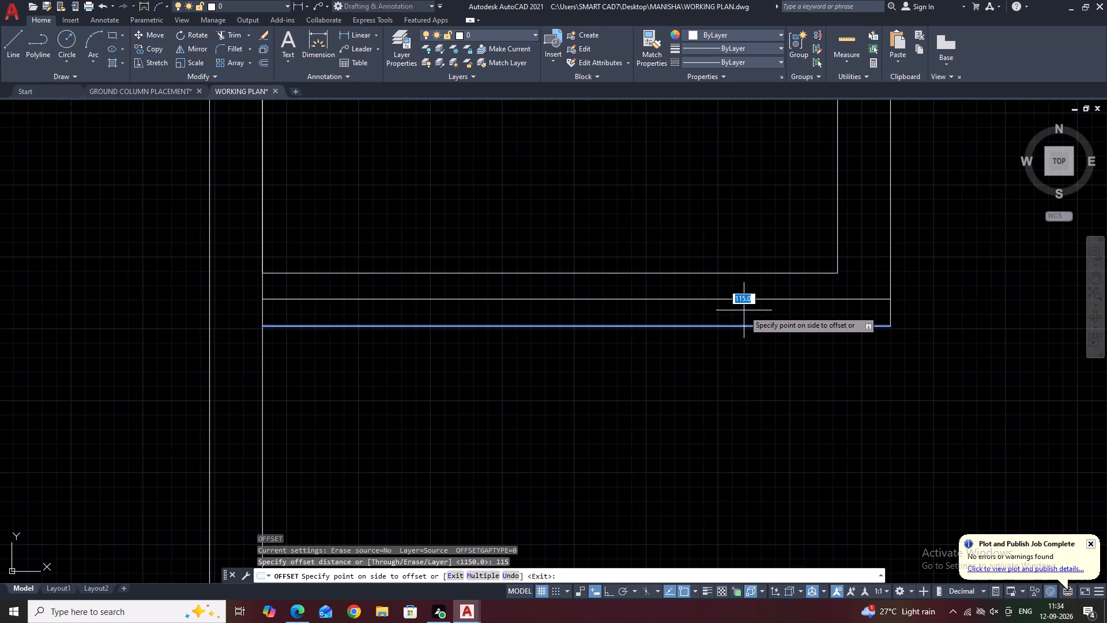
{"action": "left_click", "coordinate": [744, 310]}
{"action": "right_click_drag", "start_coordinate": [731, 348], "coordinate": [726, 342]}
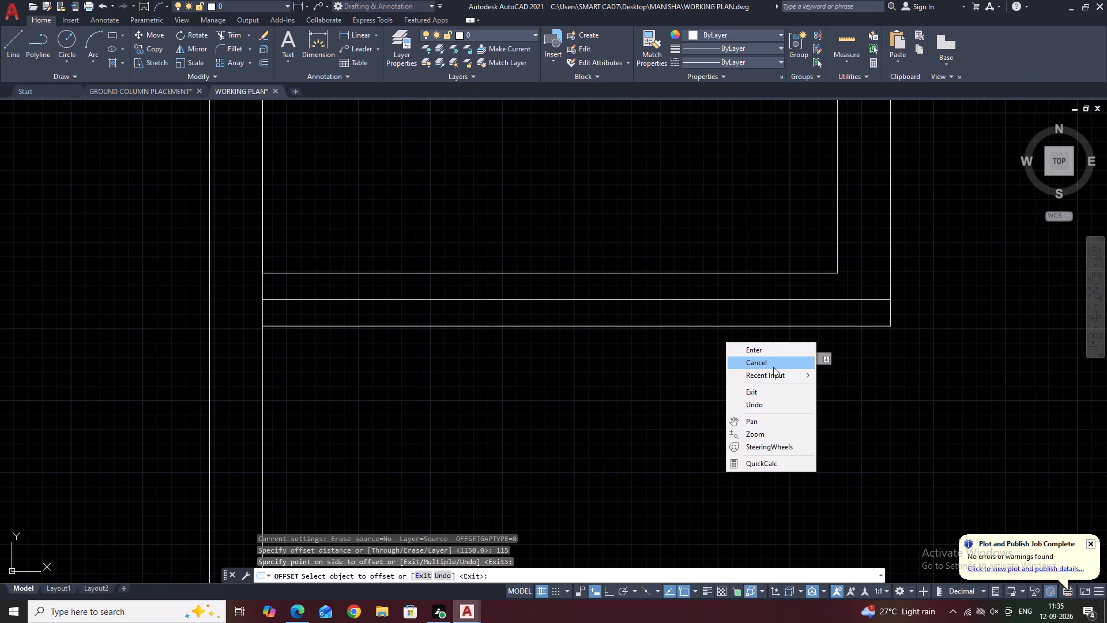
{"action": "left_click", "coordinate": [773, 367]}
Delete the small east room's original bottom outer wall line, below the new offset line.
{"action": "left_click", "coordinate": [779, 320]}
{"action": "left_click", "coordinate": [771, 339]}
{"action": "key", "text": "Delete"}
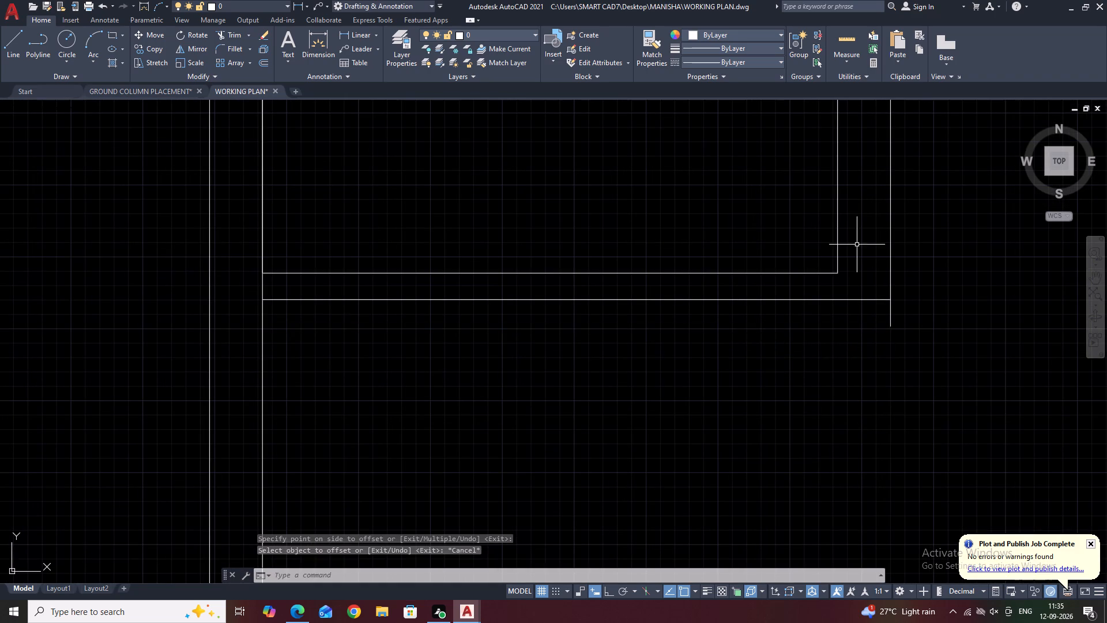
Shorten the small east room's right outer wall line to end at the new bottom wall line.
{"action": "left_click", "coordinate": [890, 310]}
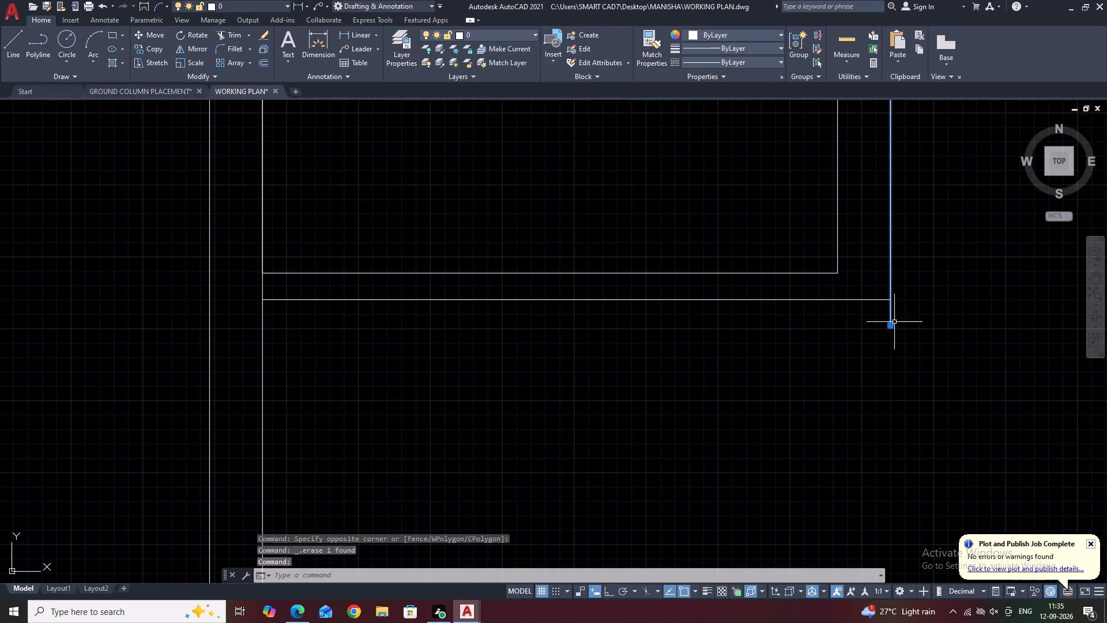
{"action": "left_click", "coordinate": [891, 325]}
{"action": "left_click", "coordinate": [890, 301]}
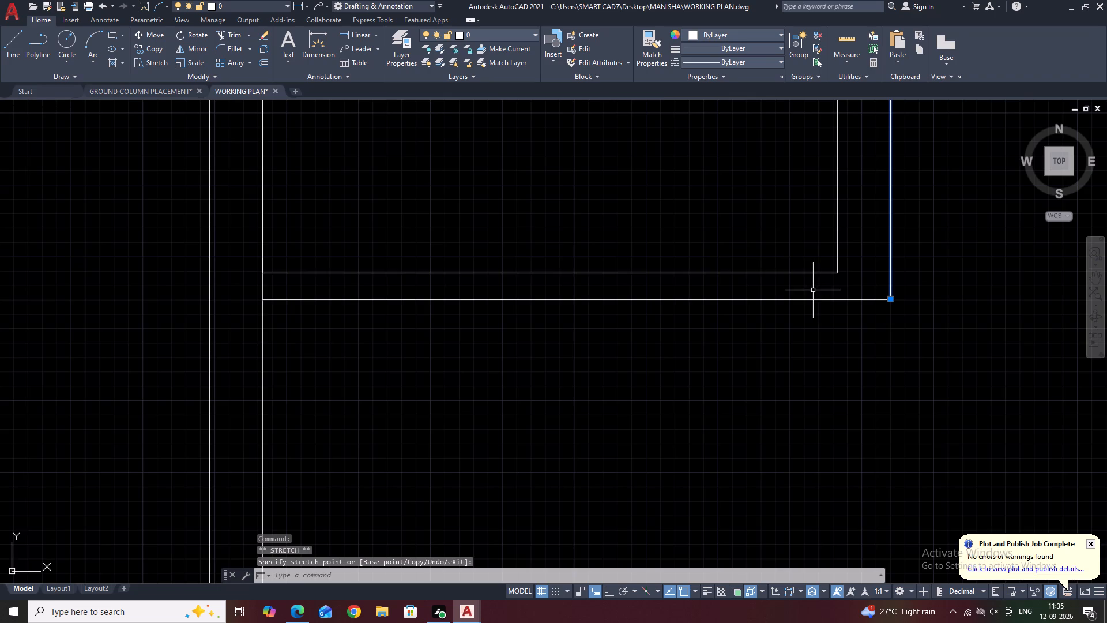
{"action": "scroll", "coordinate": [814, 293], "scroll_direction": "down", "scroll_amount": 3}
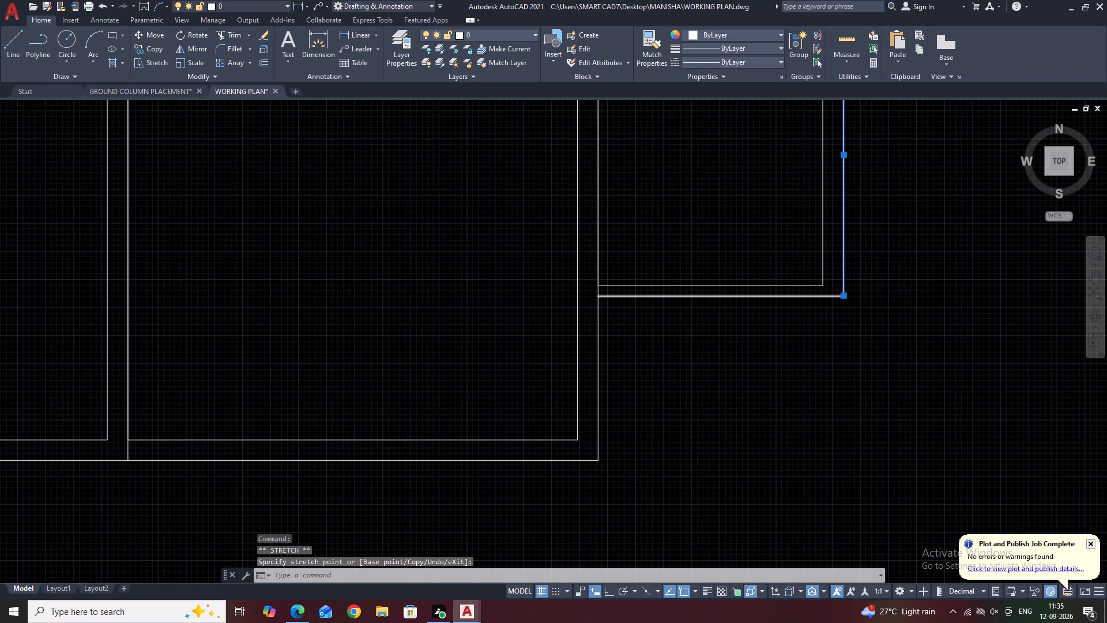
{"action": "scroll", "coordinate": [814, 295], "scroll_direction": "up", "scroll_amount": 1}
{"action": "right_click", "coordinate": [790, 355]}
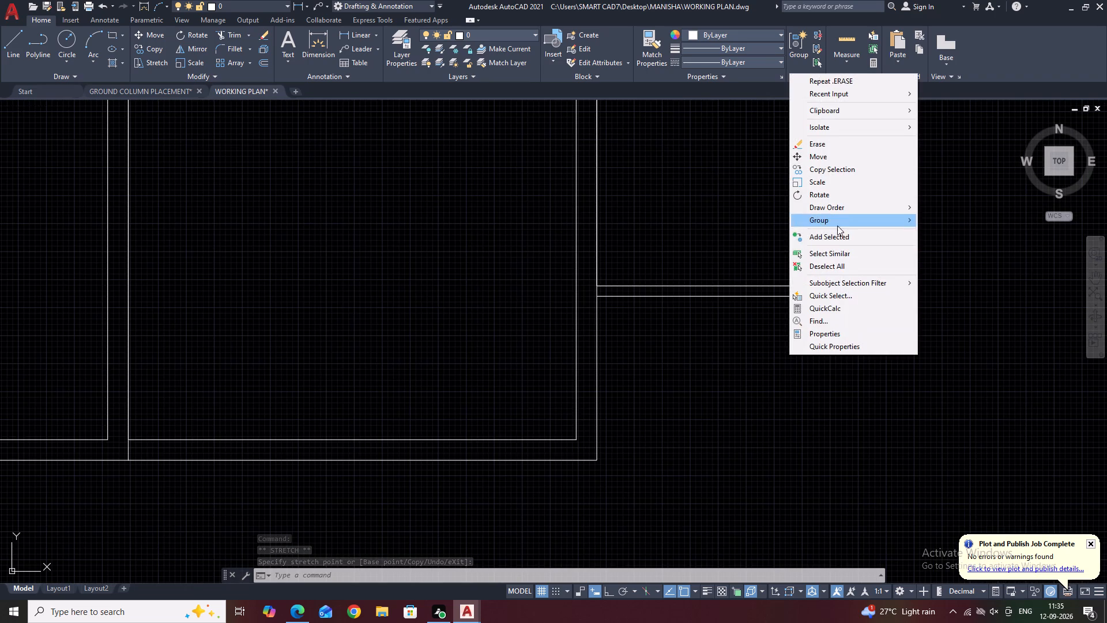
{"action": "left_click", "coordinate": [831, 265]}
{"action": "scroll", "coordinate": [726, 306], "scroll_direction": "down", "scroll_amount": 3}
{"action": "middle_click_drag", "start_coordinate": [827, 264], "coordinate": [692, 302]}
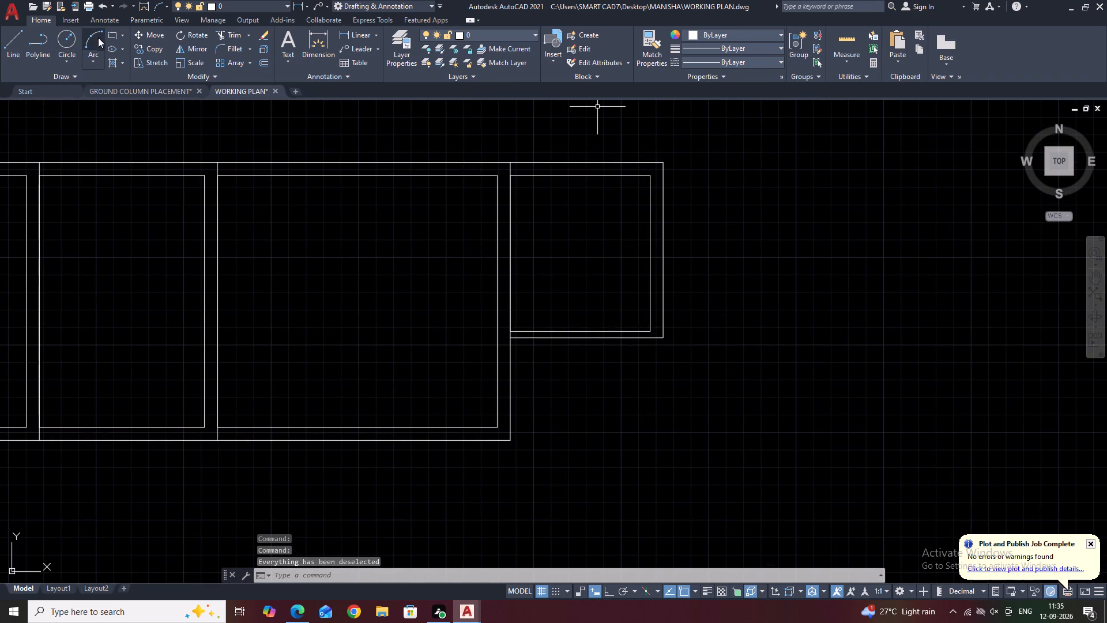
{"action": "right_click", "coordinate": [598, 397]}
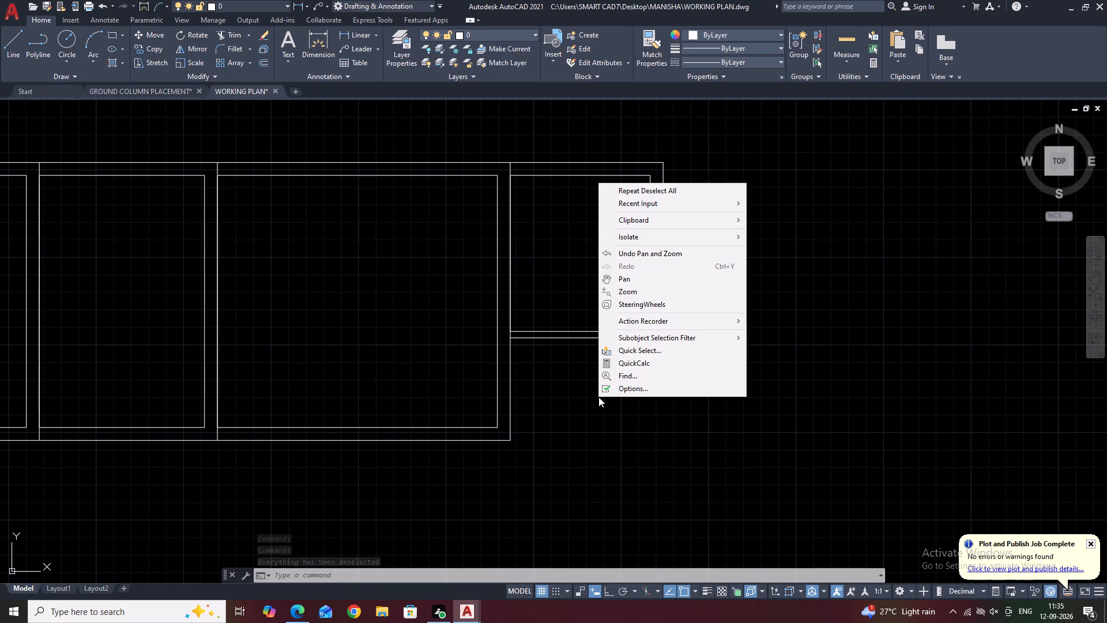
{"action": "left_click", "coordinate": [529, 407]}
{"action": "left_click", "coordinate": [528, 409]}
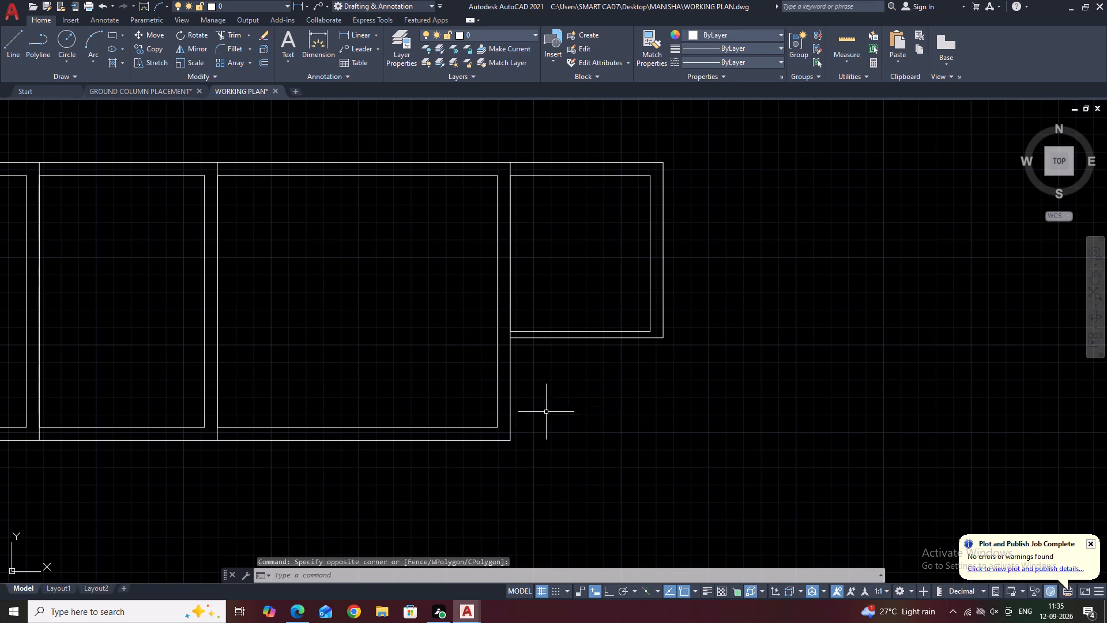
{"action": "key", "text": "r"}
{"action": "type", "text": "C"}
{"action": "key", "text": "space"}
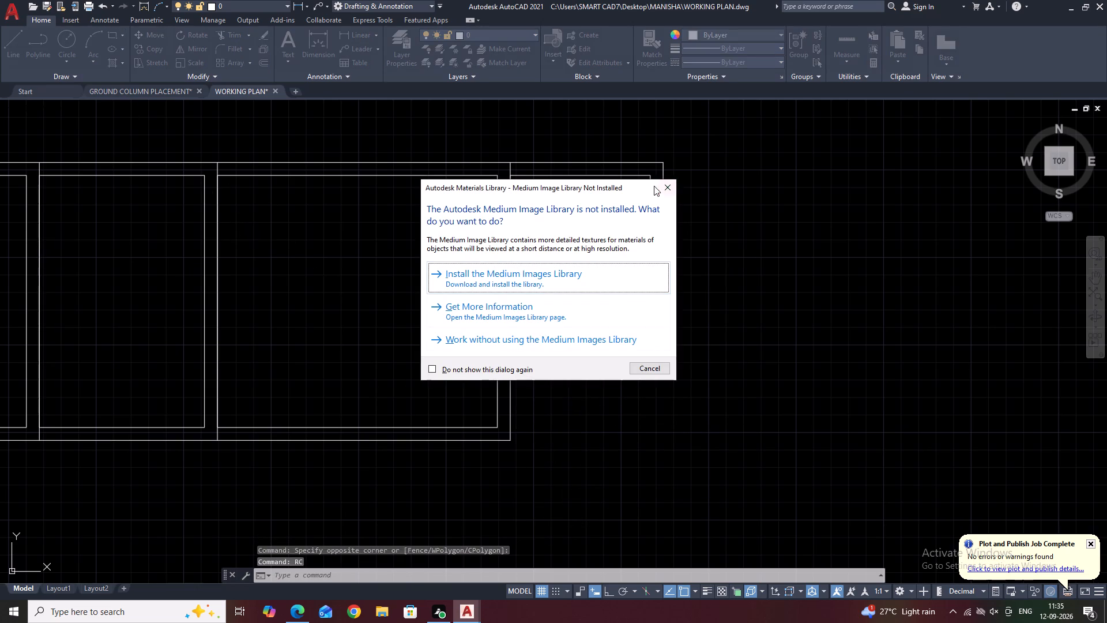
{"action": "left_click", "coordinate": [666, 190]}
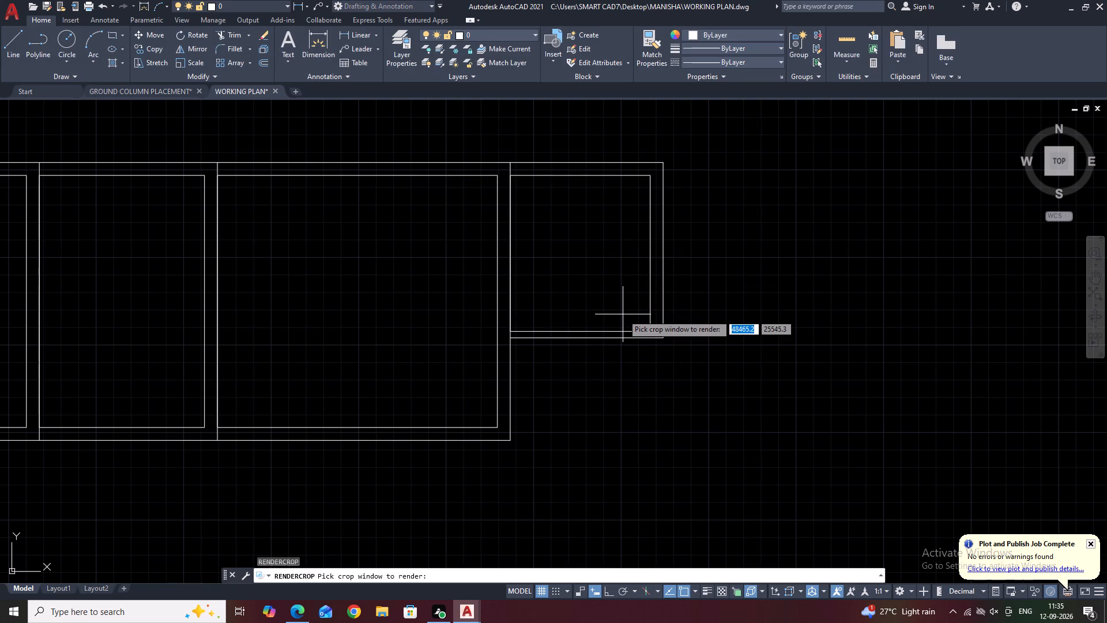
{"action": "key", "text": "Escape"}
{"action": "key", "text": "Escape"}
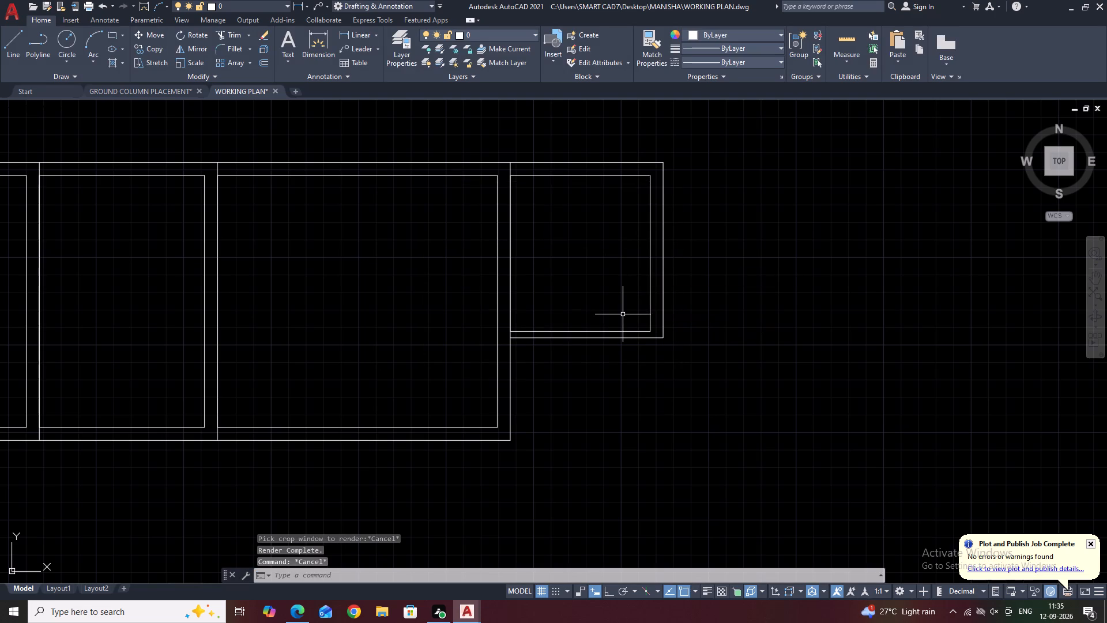
Draw a 2500 by 1600 rectangle below the small east room, starting from that room's lower-left outer corner.
{"action": "type", "text": "REC"}
{"action": "key", "text": "space"}
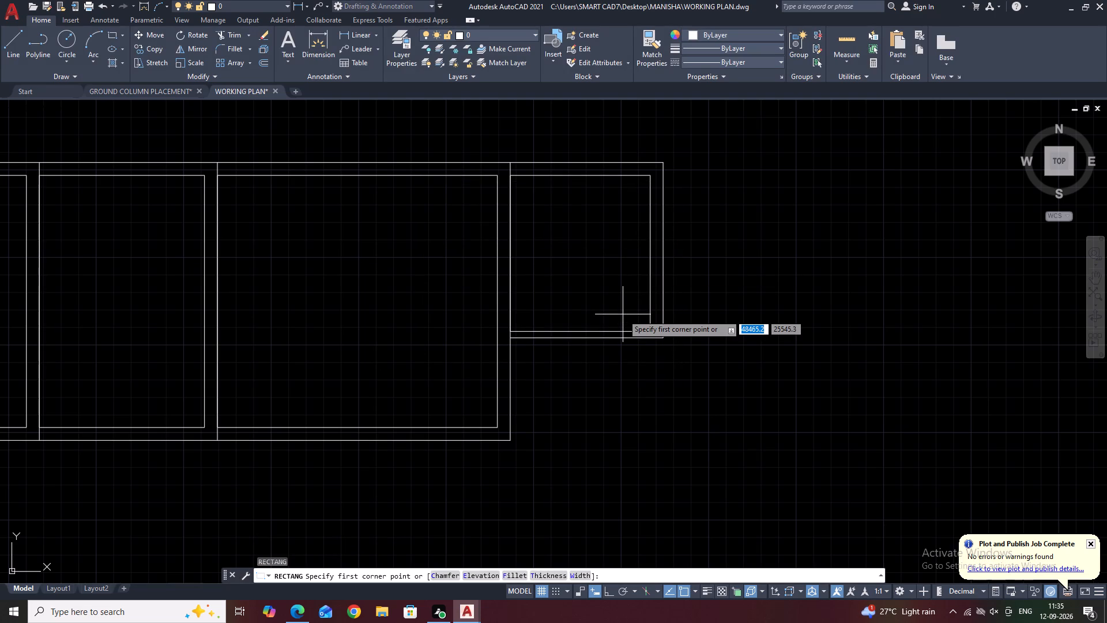
{"action": "left_click", "coordinate": [510, 340]}
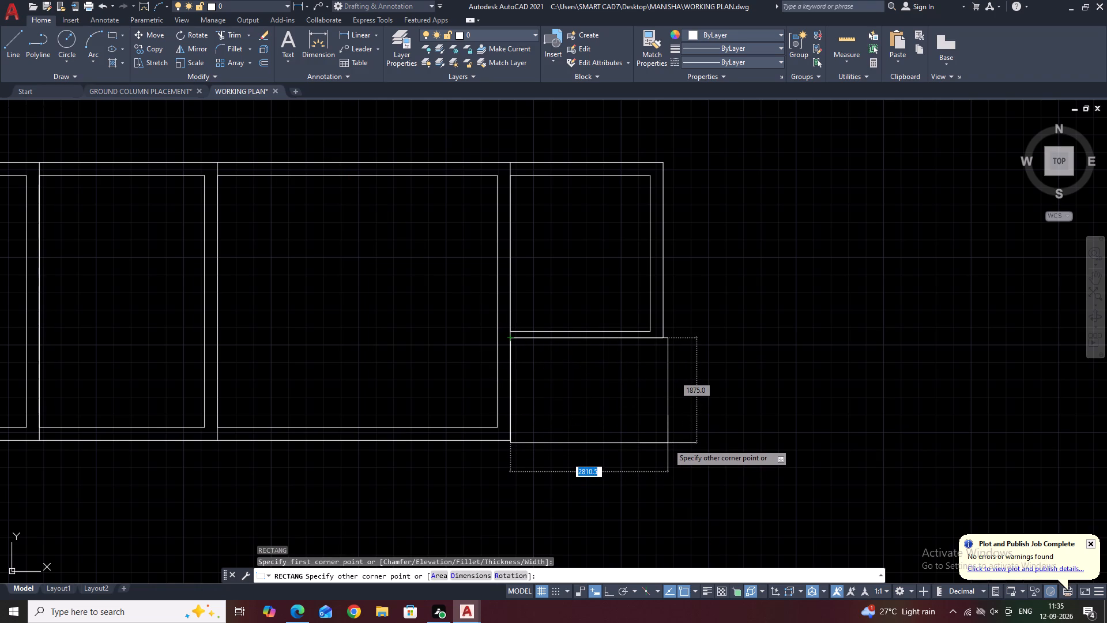
{"action": "type", "text": "D"}
{"action": "key", "text": "space"}
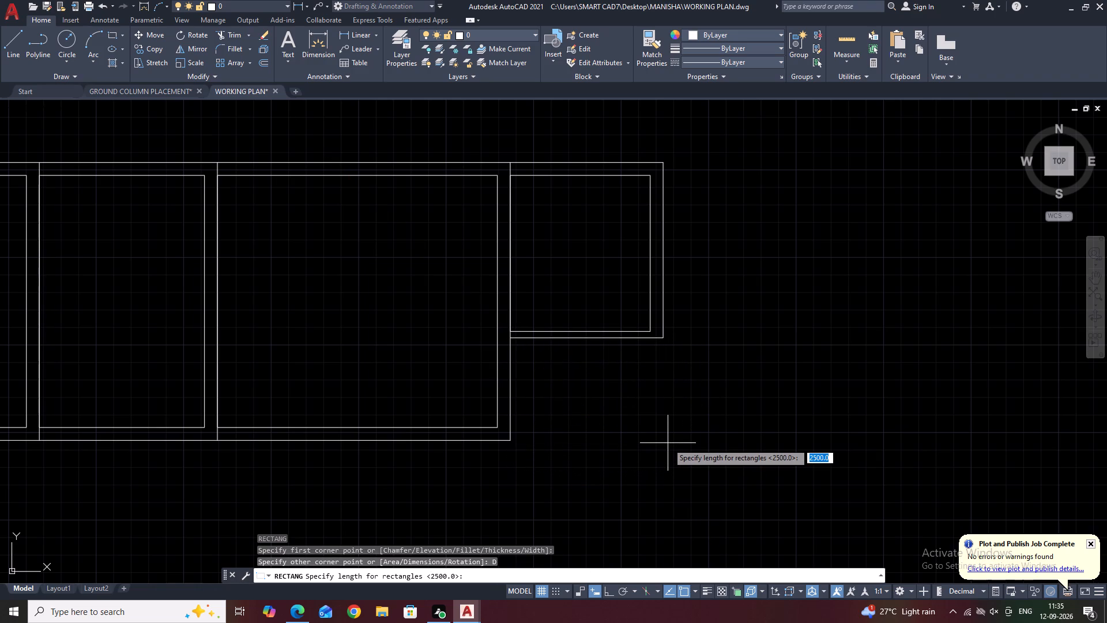
{"action": "type", "text": "250"}
{"action": "key", "text": "0"}
{"action": "key", "text": "Return"}
{"action": "type", "text": "1600"}
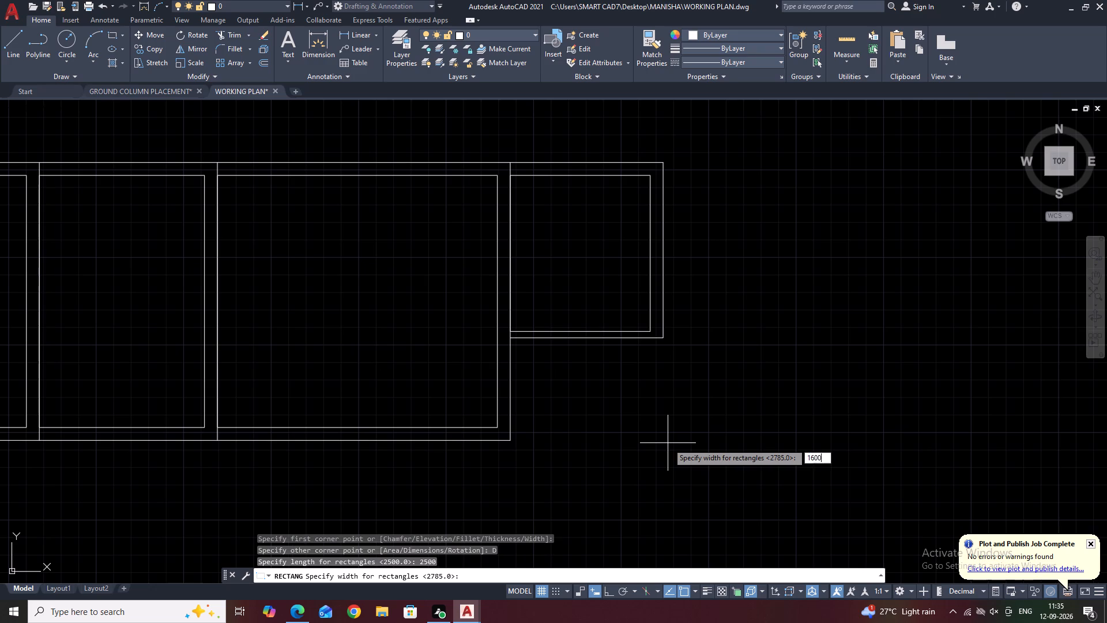
{"action": "key", "text": "Return"}
{"action": "left_click", "coordinate": [663, 437]}
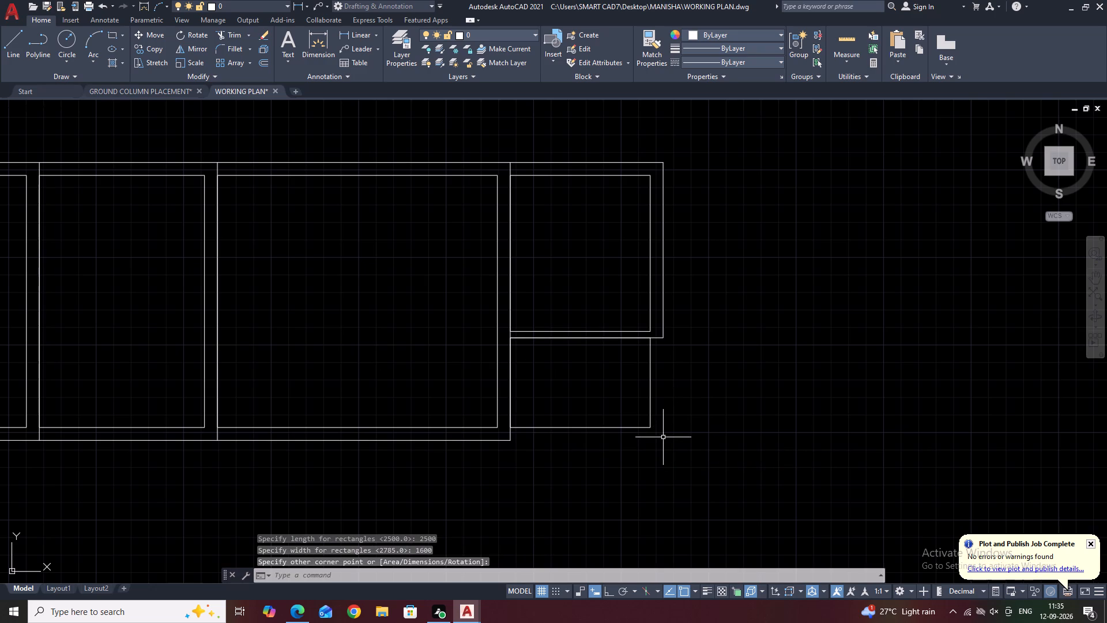
Move the new 2500 by 1600 rectangle to the empty space east of the plan.
{"action": "left_click", "coordinate": [657, 414]}
{"action": "left_click", "coordinate": [646, 400]}
{"action": "type", "text": "M"}
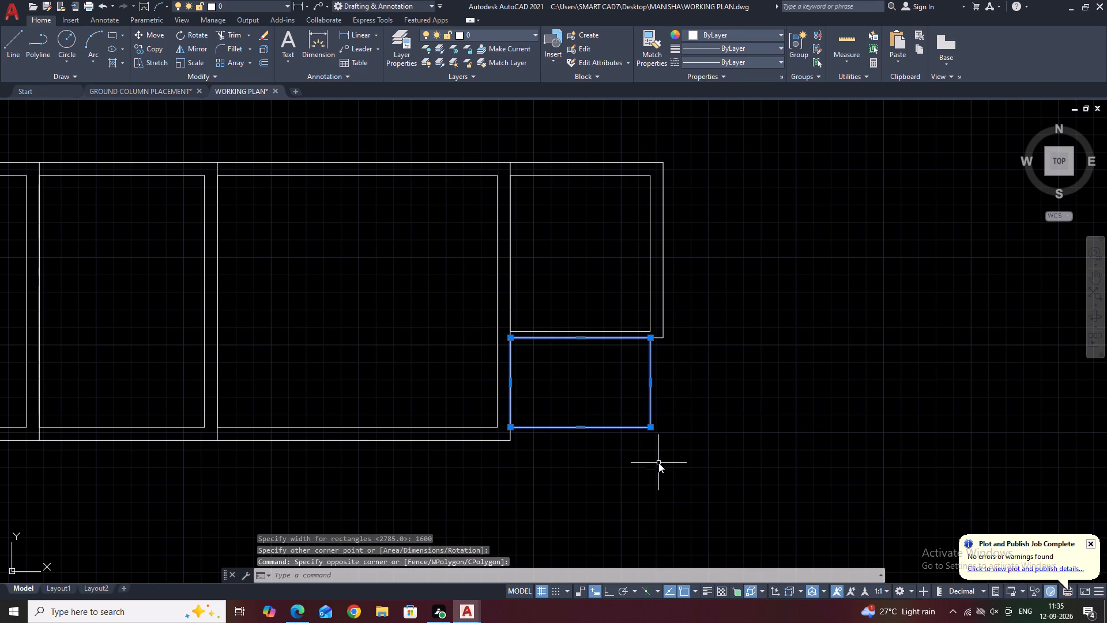
{"action": "key", "text": "space"}
{"action": "left_click", "coordinate": [658, 462]}
{"action": "left_click", "coordinate": [853, 470]}
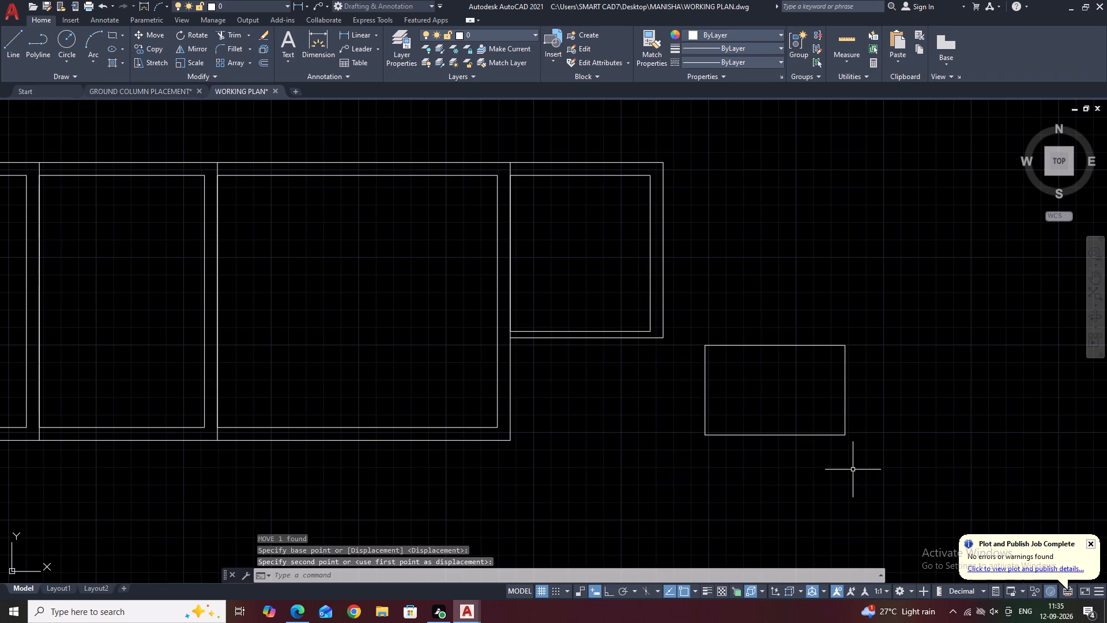
Explode the new 2500 by 1600 rectangle into separate lines.
{"action": "left_click", "coordinate": [873, 430]}
{"action": "left_click", "coordinate": [837, 404]}
{"action": "type", "text": "X"}
{"action": "key", "text": "space"}
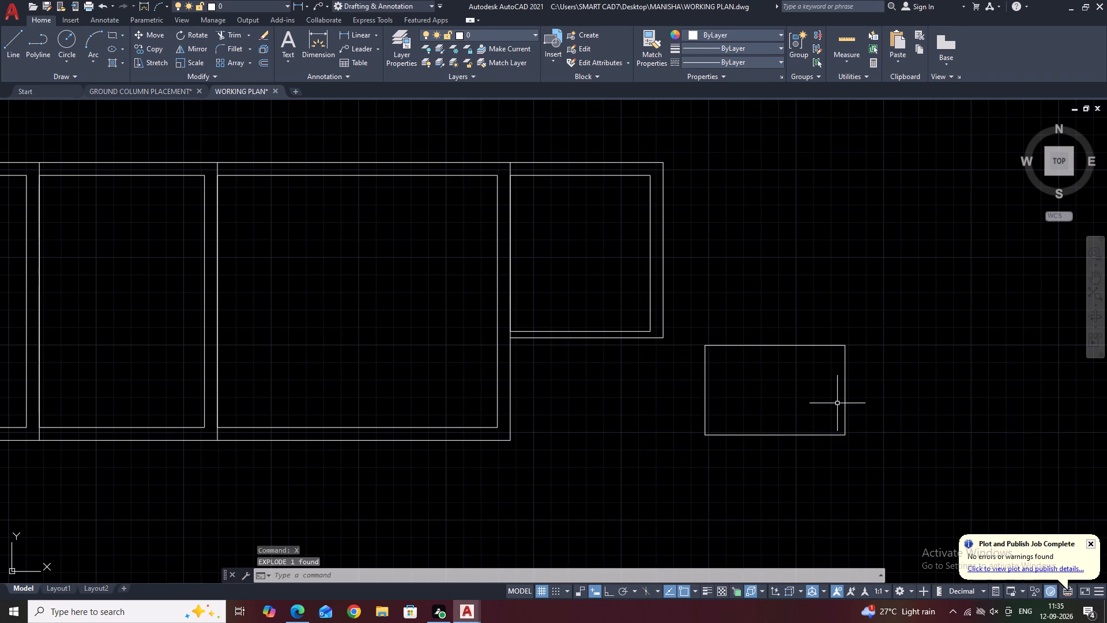
Offset the new room's right and bottom sides outward by 230 for its outer walls.
{"action": "left_click", "coordinate": [845, 399]}
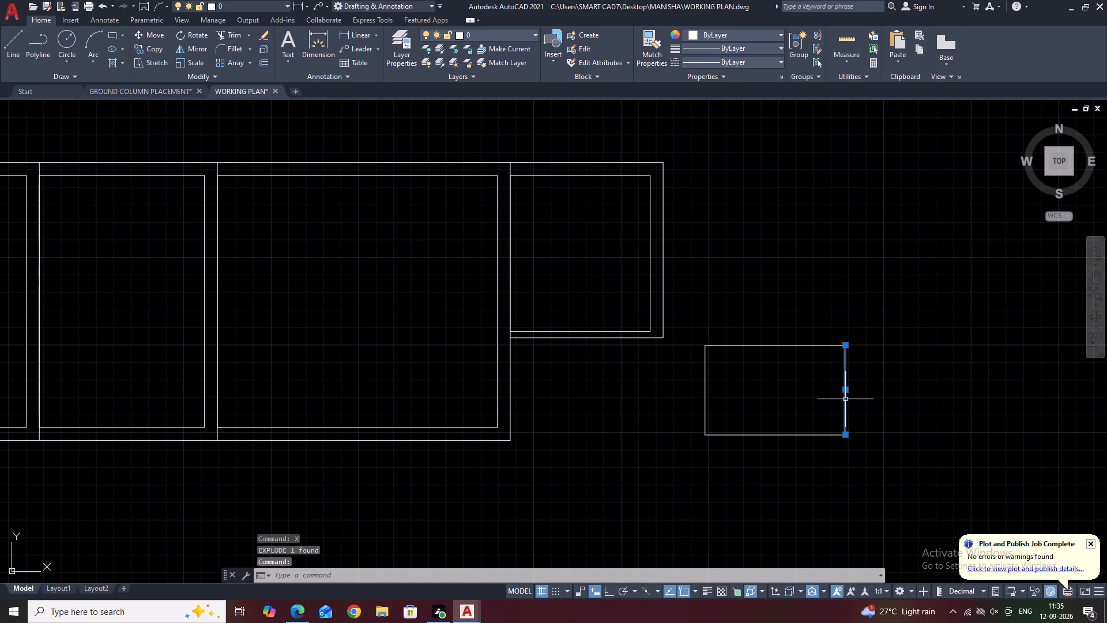
{"action": "type", "text": "O"}
{"action": "key", "text": "space"}
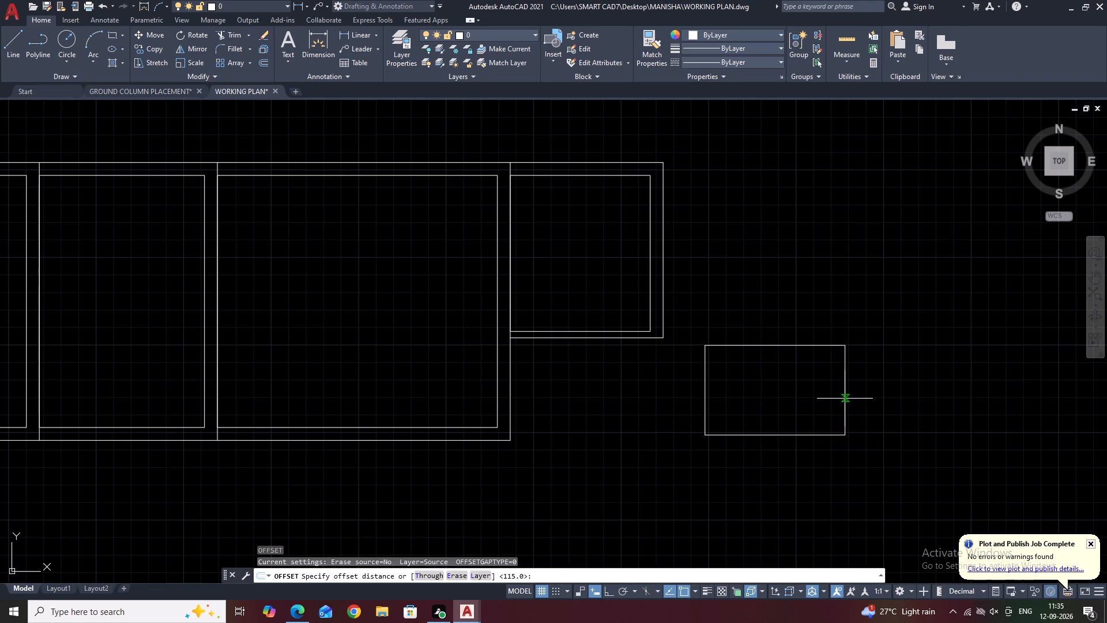
{"action": "type", "text": "230"}
{"action": "key", "text": "Return"}
{"action": "left_click", "coordinate": [915, 401]}
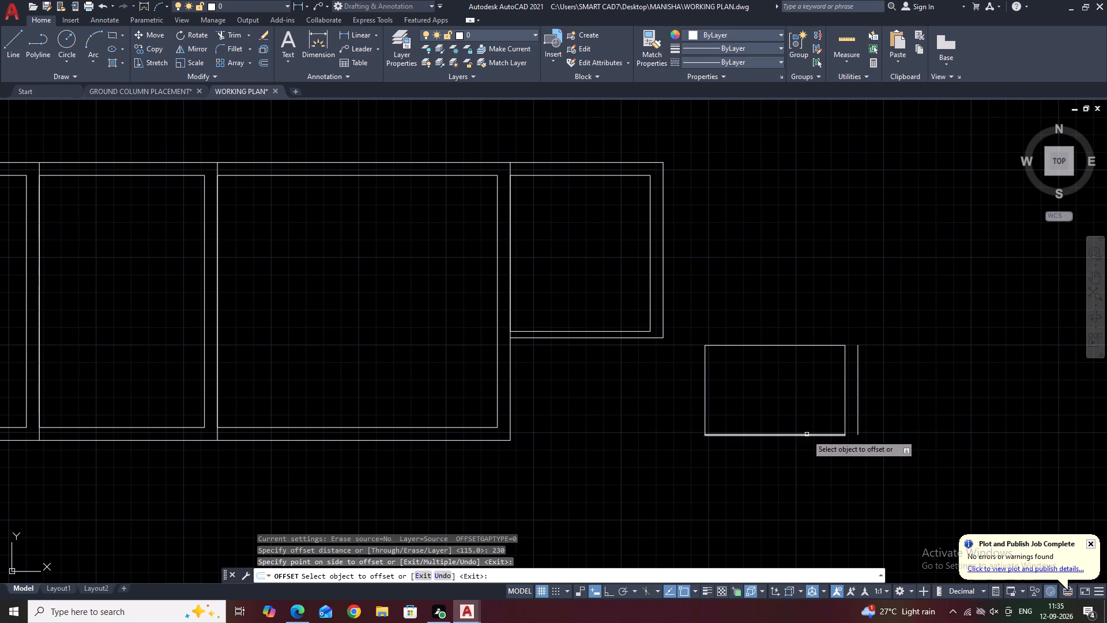
{"action": "left_click", "coordinate": [807, 434]}
{"action": "left_click", "coordinate": [818, 485]}
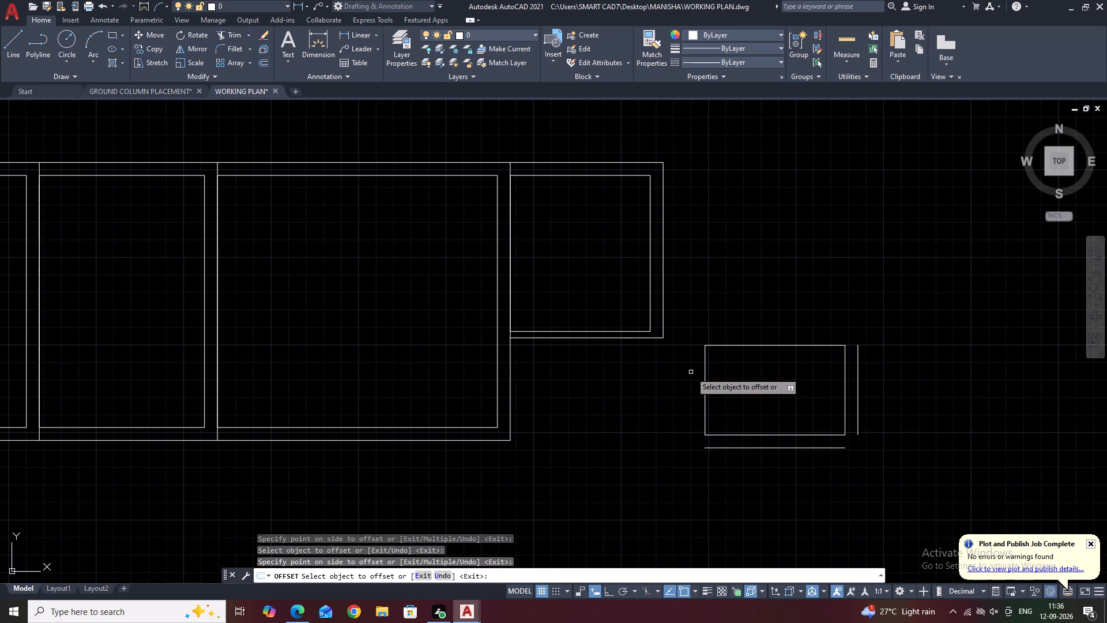
{"action": "right_click", "coordinate": [952, 408]}
{"action": "left_click", "coordinate": [982, 432]}
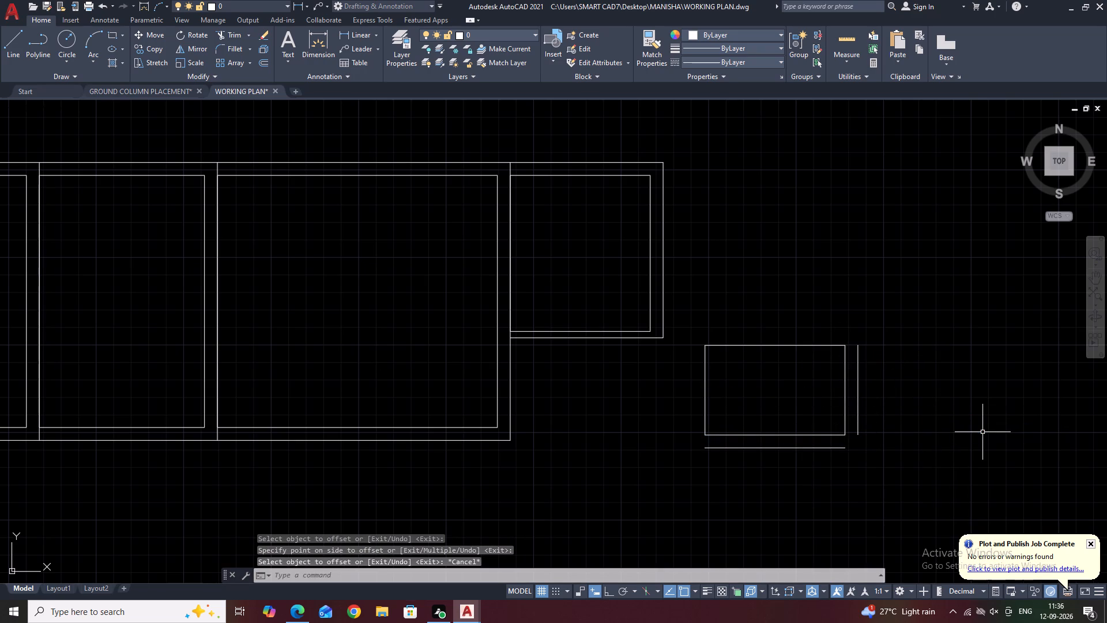
{"action": "middle_click_drag", "start_coordinate": [991, 408], "coordinate": [835, 293]}
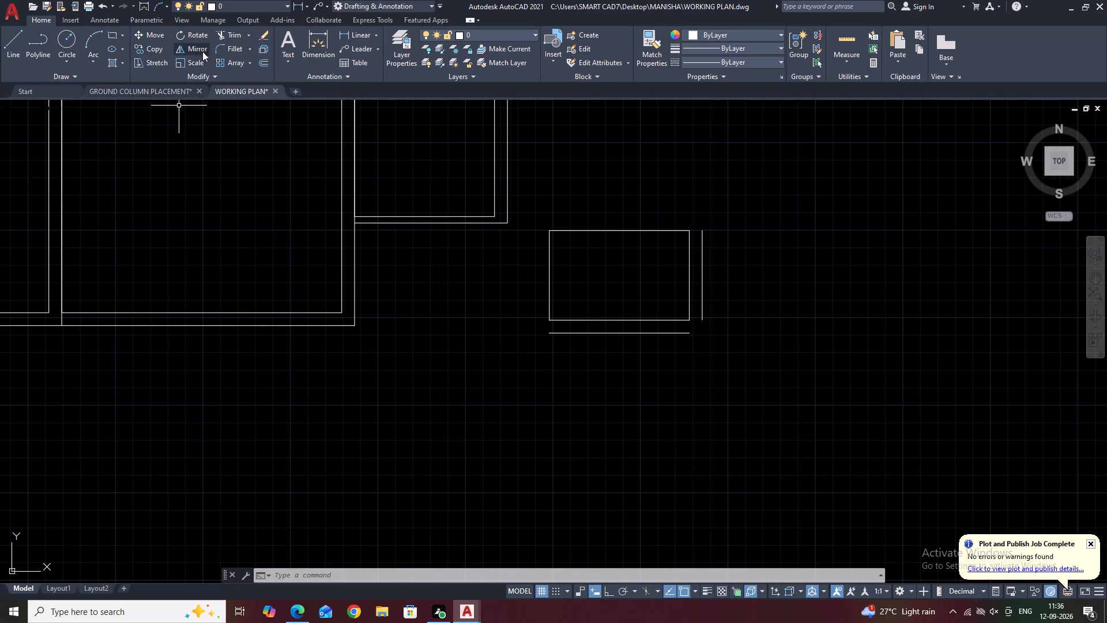
Fillet the new room's right and bottom outer wall lines so they meet at the lower-right corner.
{"action": "left_click", "coordinate": [229, 52]}
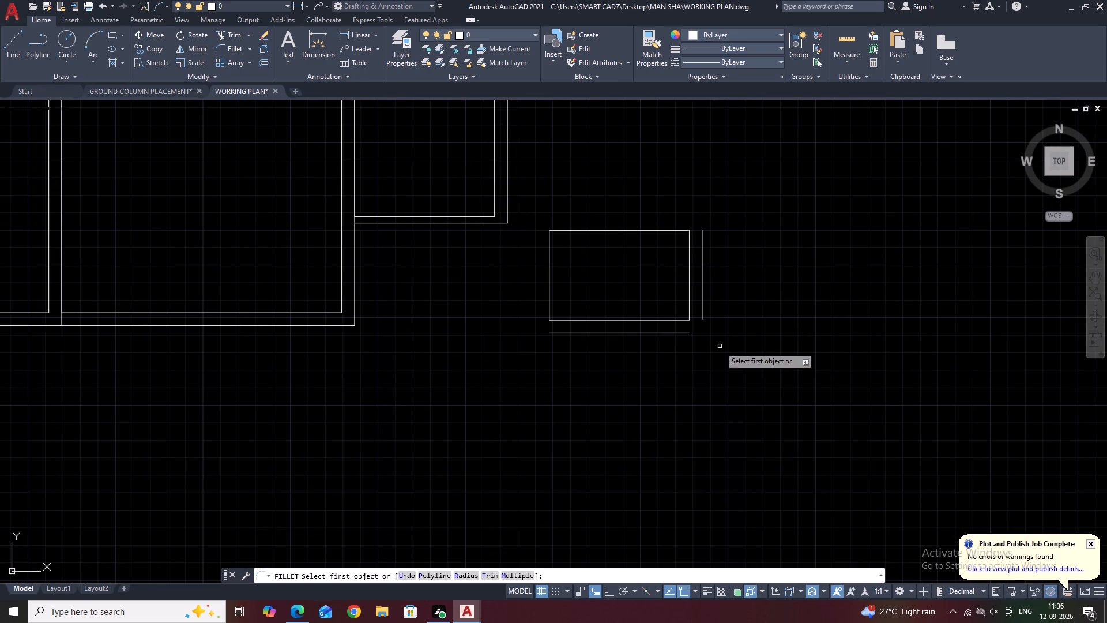
{"action": "left_click", "coordinate": [680, 335]}
{"action": "left_click", "coordinate": [680, 335]}
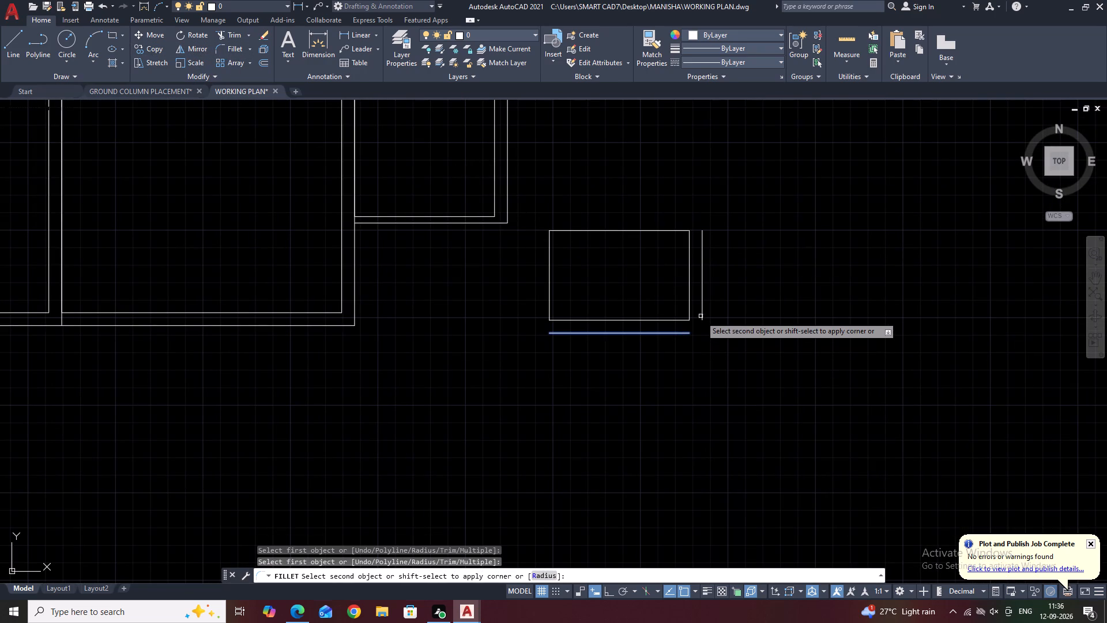
{"action": "left_click", "coordinate": [703, 314]}
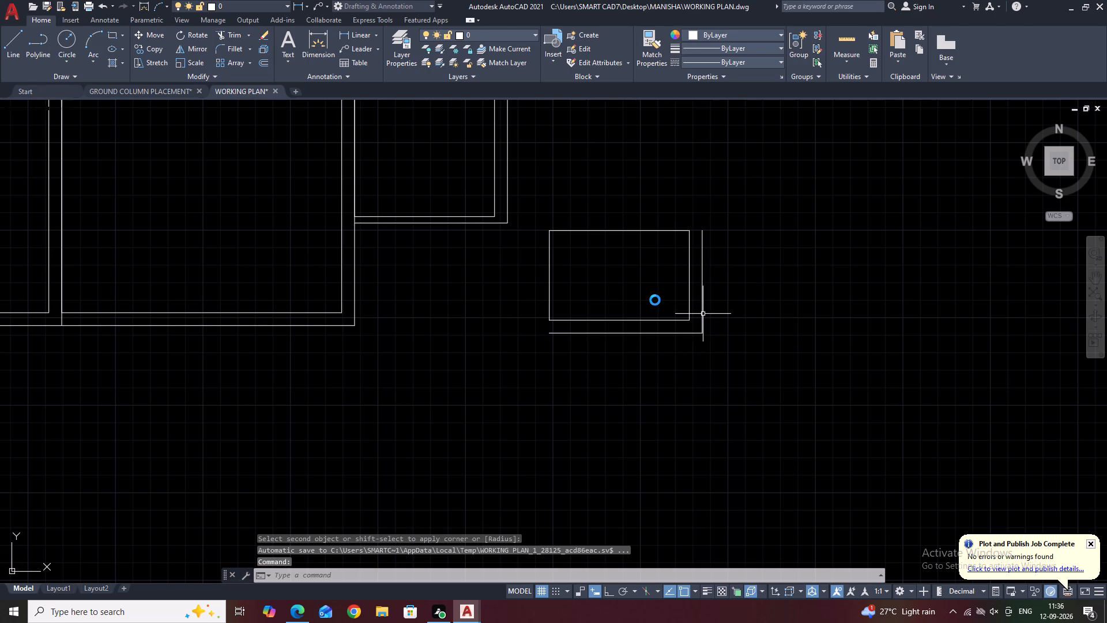
{"action": "right_click", "coordinate": [742, 292]}
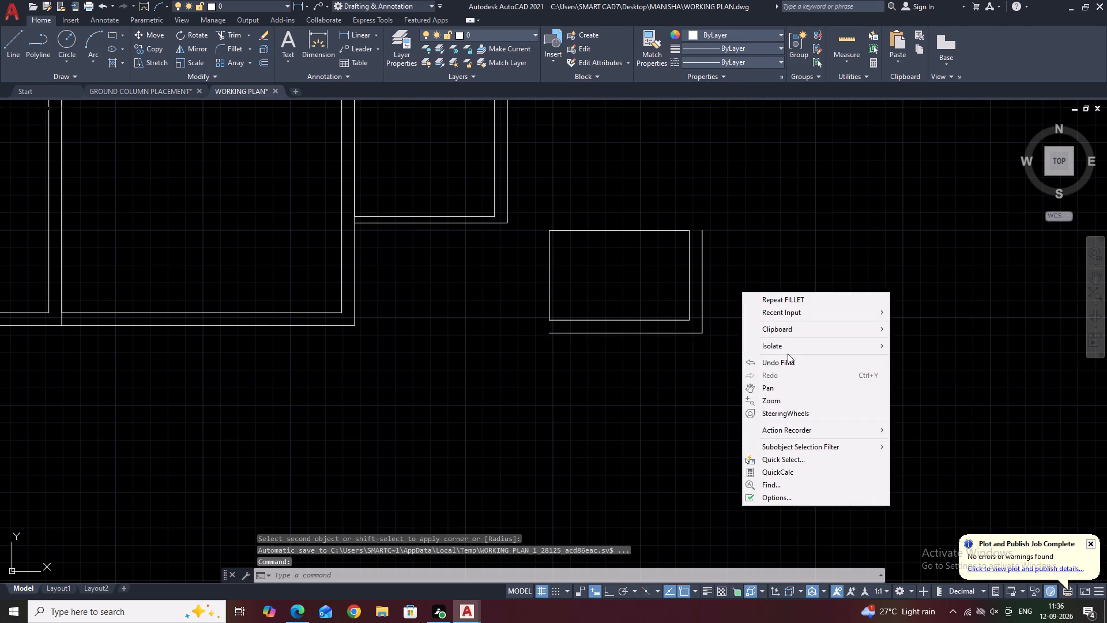
Move the new room with its outer wall lines from its inner upper-left corner to the small east room's lower-left outer corner.
{"action": "left_click", "coordinate": [709, 394]}
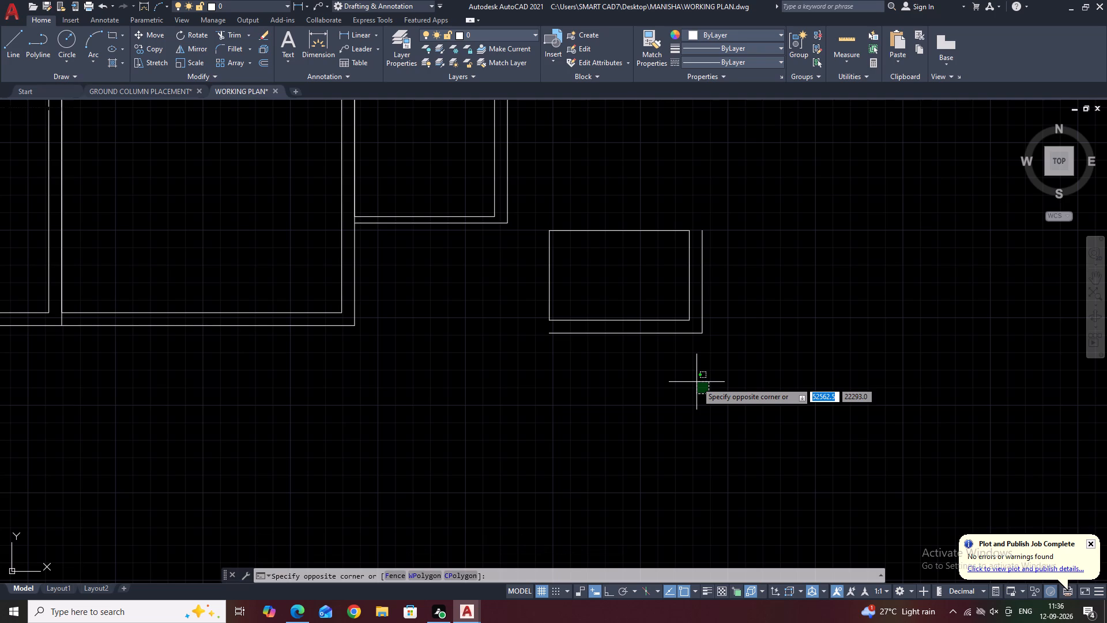
{"action": "left_click", "coordinate": [548, 228]}
{"action": "middle_click_drag", "start_coordinate": [780, 229], "coordinate": [839, 265]}
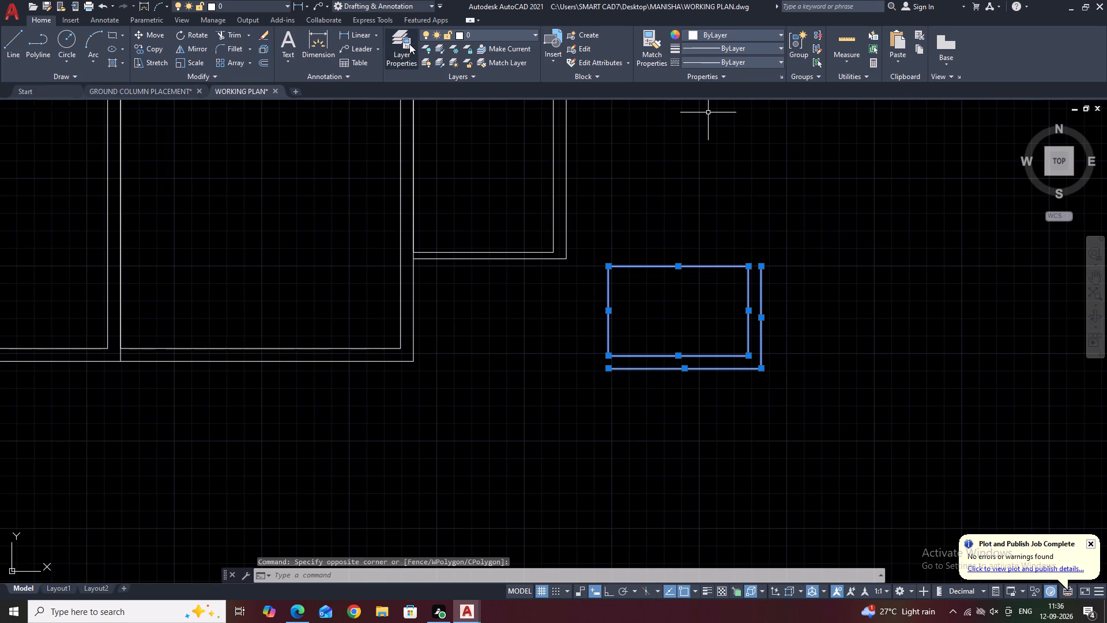
{"action": "left_click", "coordinate": [159, 36]}
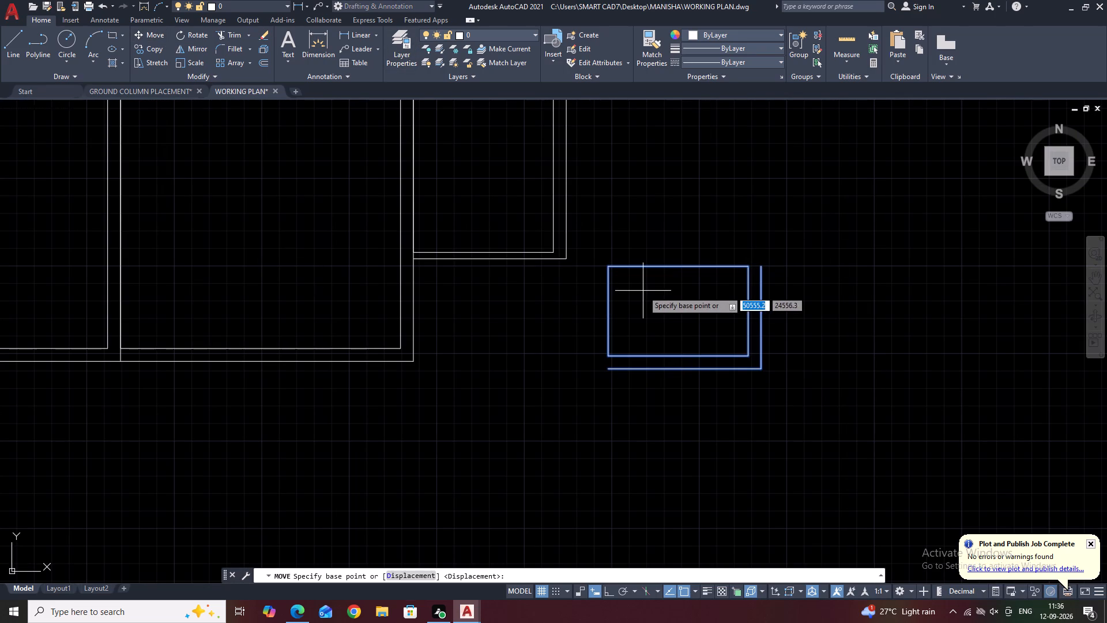
{"action": "left_click", "coordinate": [610, 267]}
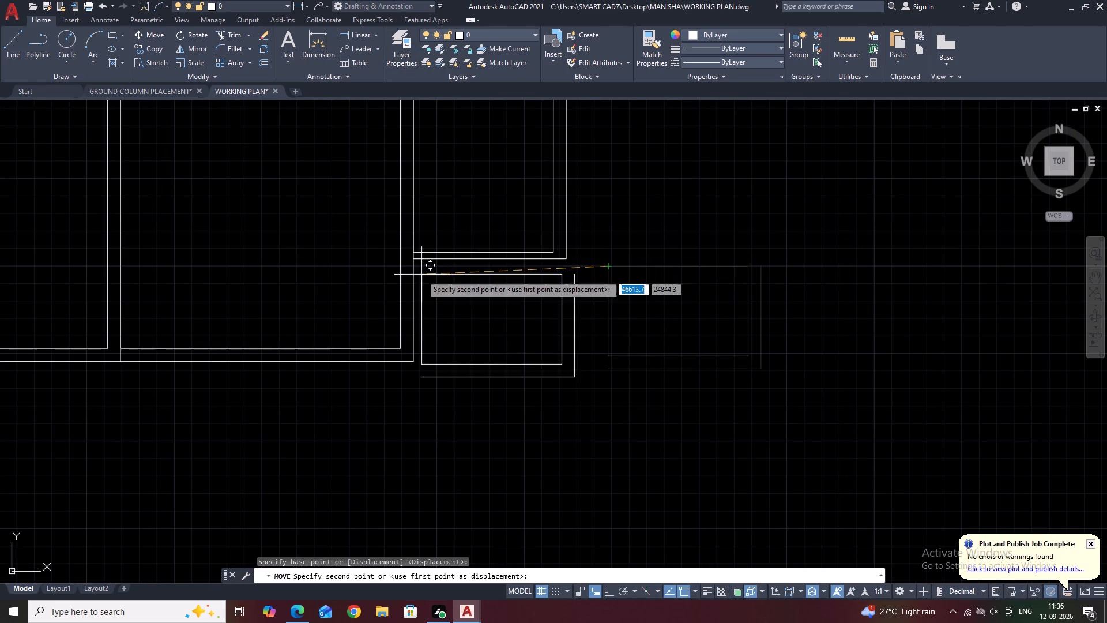
{"action": "left_click", "coordinate": [410, 260]}
{"action": "middle_click_drag", "start_coordinate": [561, 391], "coordinate": [780, 364]}
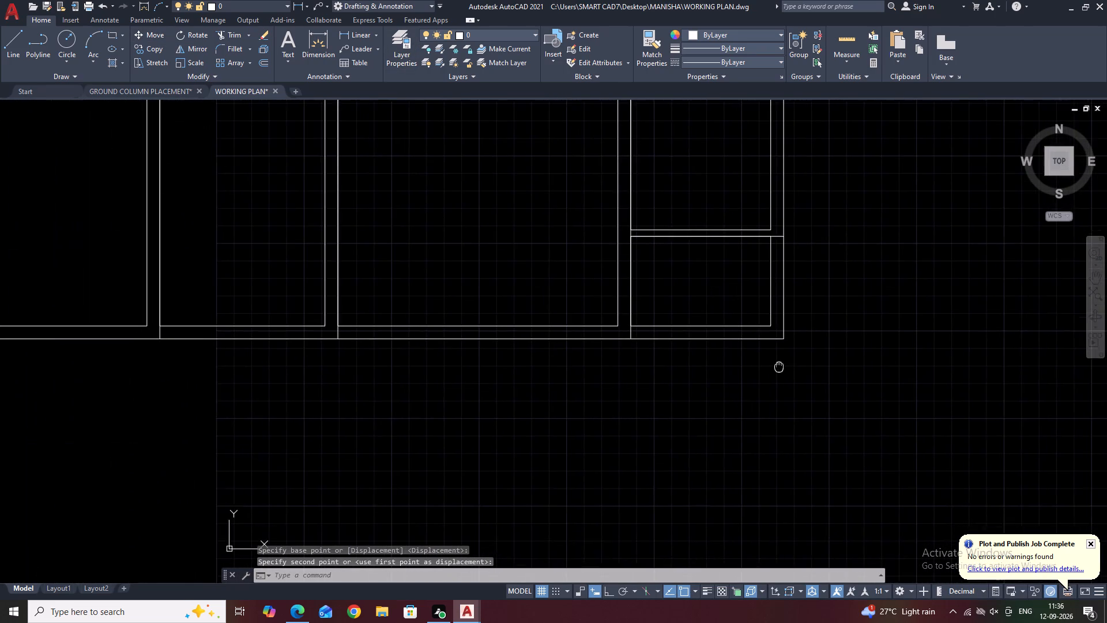
{"action": "middle_click_drag", "start_coordinate": [780, 364], "coordinate": [781, 358]}
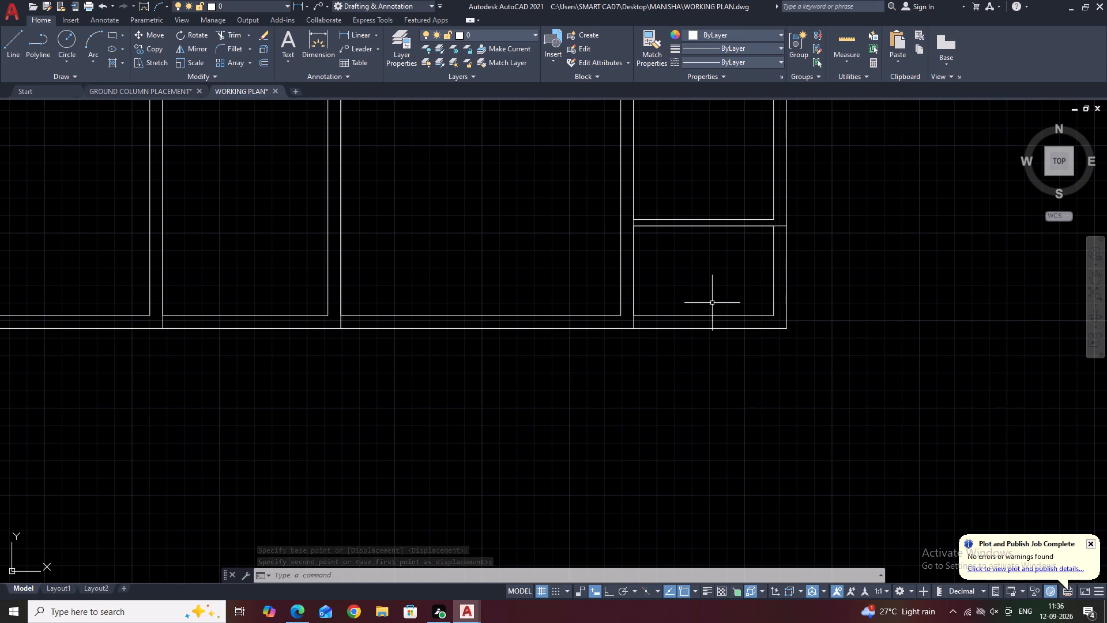
Erase the overlapping lines on the new room's left and top sides and on the left side of the room above.
{"action": "left_click", "coordinate": [634, 246]}
{"action": "key", "text": "Delete"}
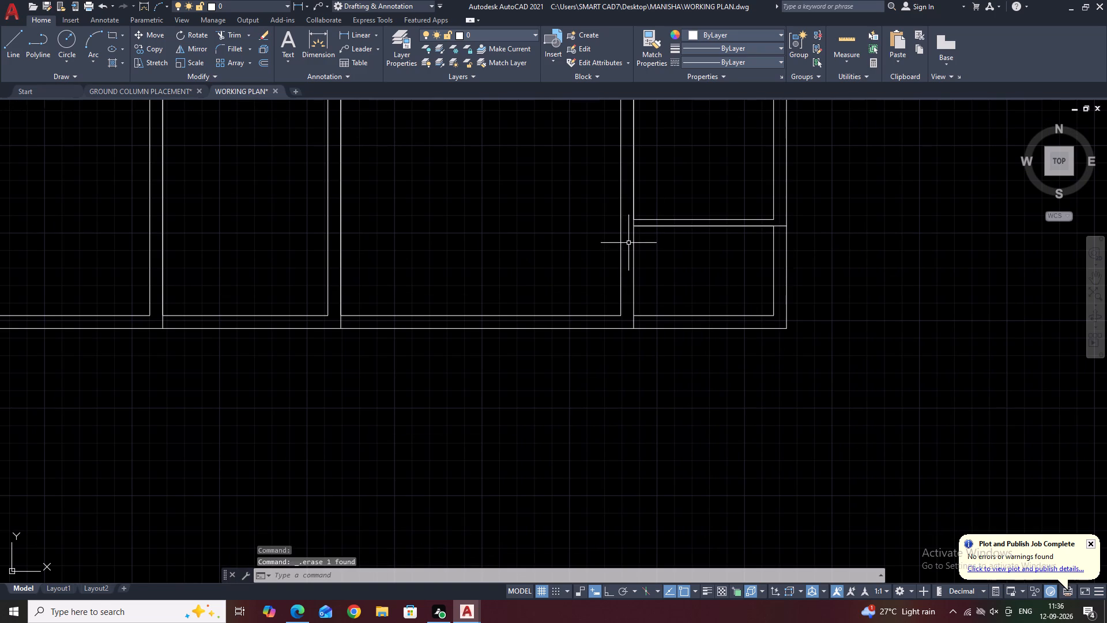
{"action": "left_click", "coordinate": [645, 225]}
{"action": "key", "text": "Delete"}
{"action": "middle_click_drag", "start_coordinate": [716, 224], "coordinate": [781, 432]}
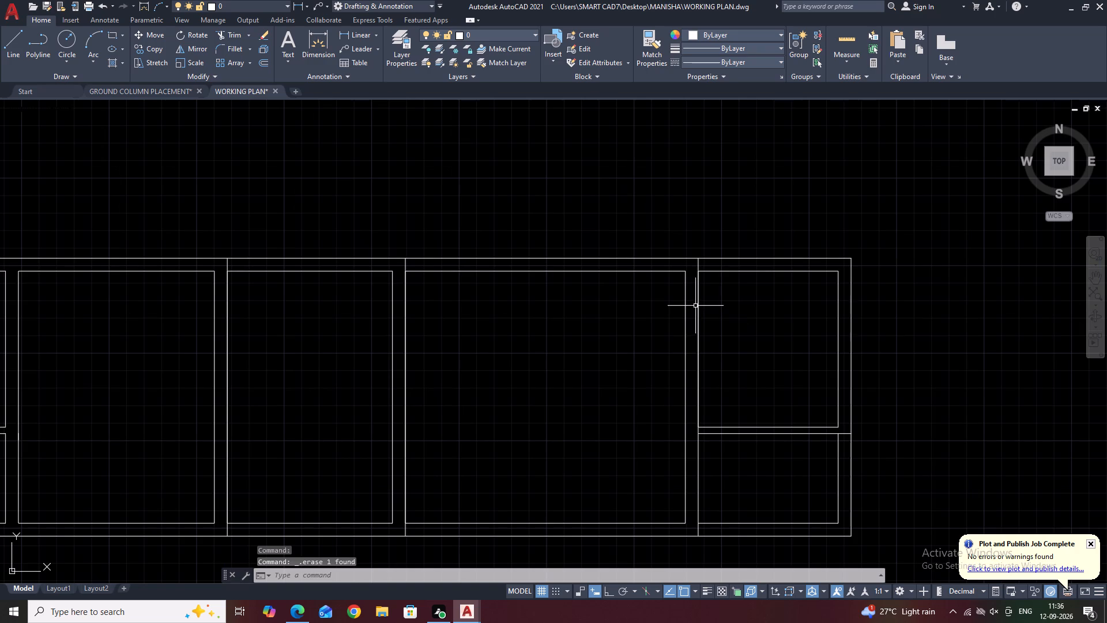
{"action": "left_click", "coordinate": [699, 309]}
{"action": "key", "text": "Delete"}
Erase the overlapping lines along the left sides of the large east room and the middle room.
{"action": "scroll", "coordinate": [692, 310], "scroll_direction": "down", "scroll_amount": 2}
{"action": "scroll", "coordinate": [569, 324], "scroll_direction": "up", "scroll_amount": 2}
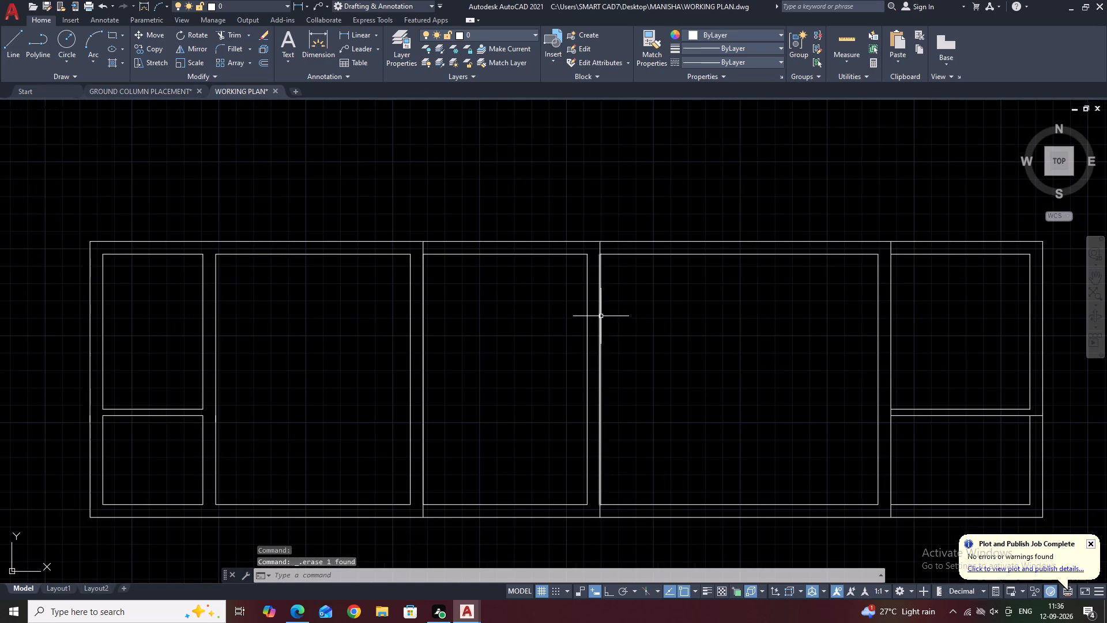
{"action": "left_click", "coordinate": [601, 316]}
{"action": "key", "text": "Delete"}
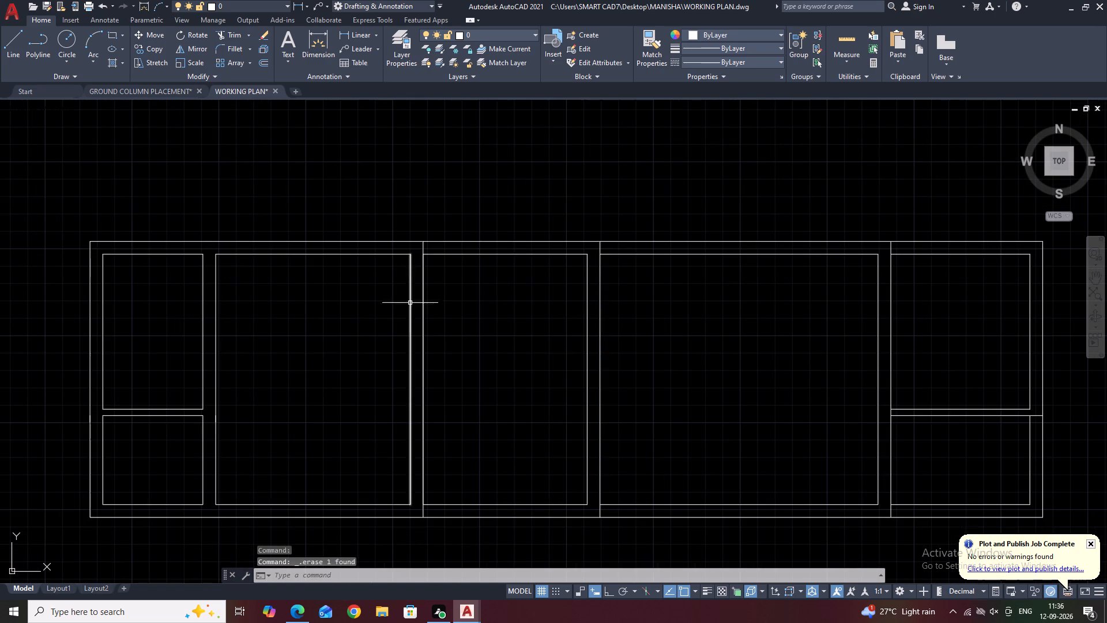
{"action": "left_click", "coordinate": [423, 302]}
{"action": "key", "text": "Delete"}
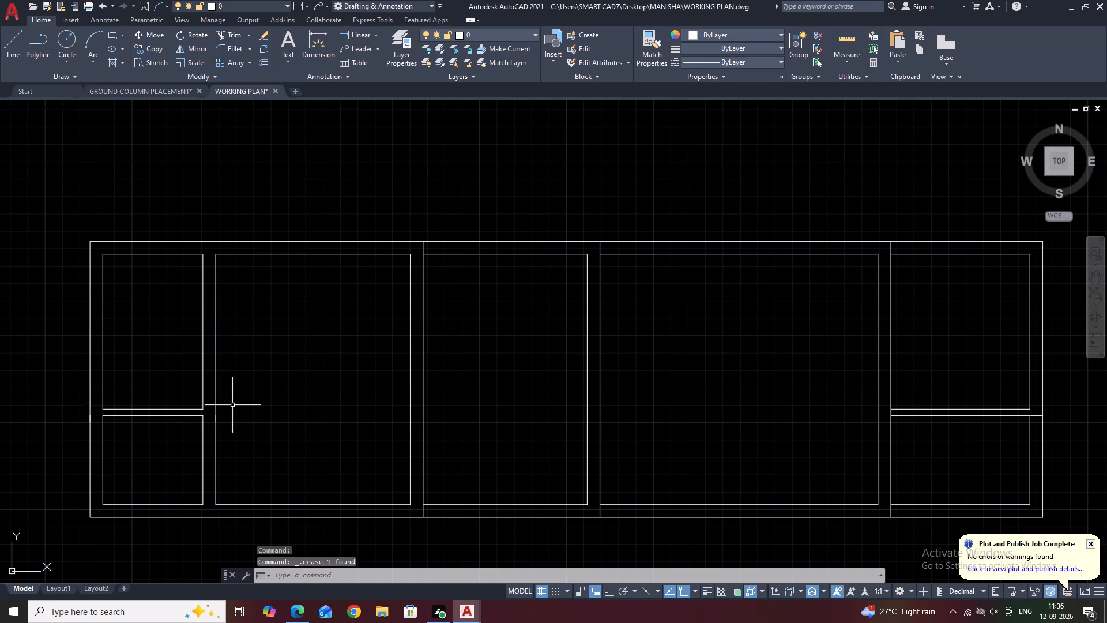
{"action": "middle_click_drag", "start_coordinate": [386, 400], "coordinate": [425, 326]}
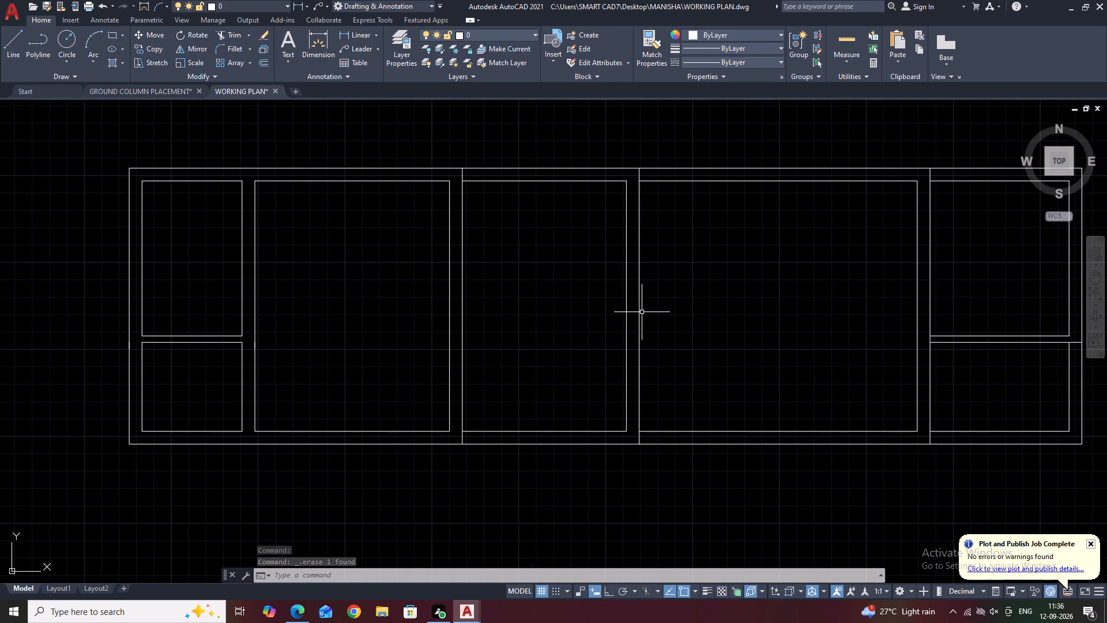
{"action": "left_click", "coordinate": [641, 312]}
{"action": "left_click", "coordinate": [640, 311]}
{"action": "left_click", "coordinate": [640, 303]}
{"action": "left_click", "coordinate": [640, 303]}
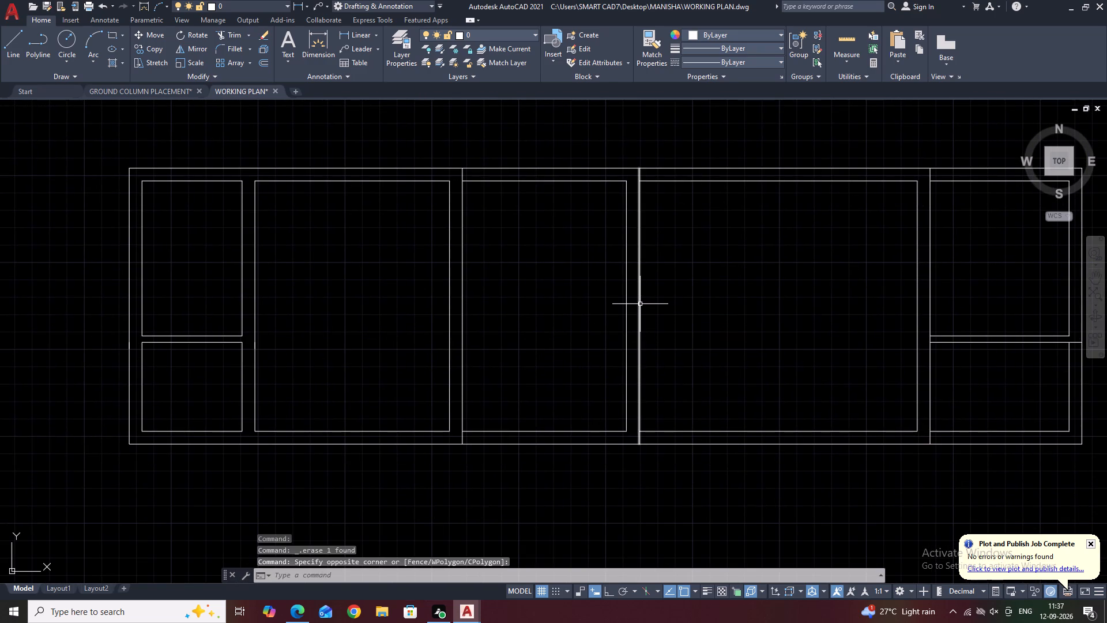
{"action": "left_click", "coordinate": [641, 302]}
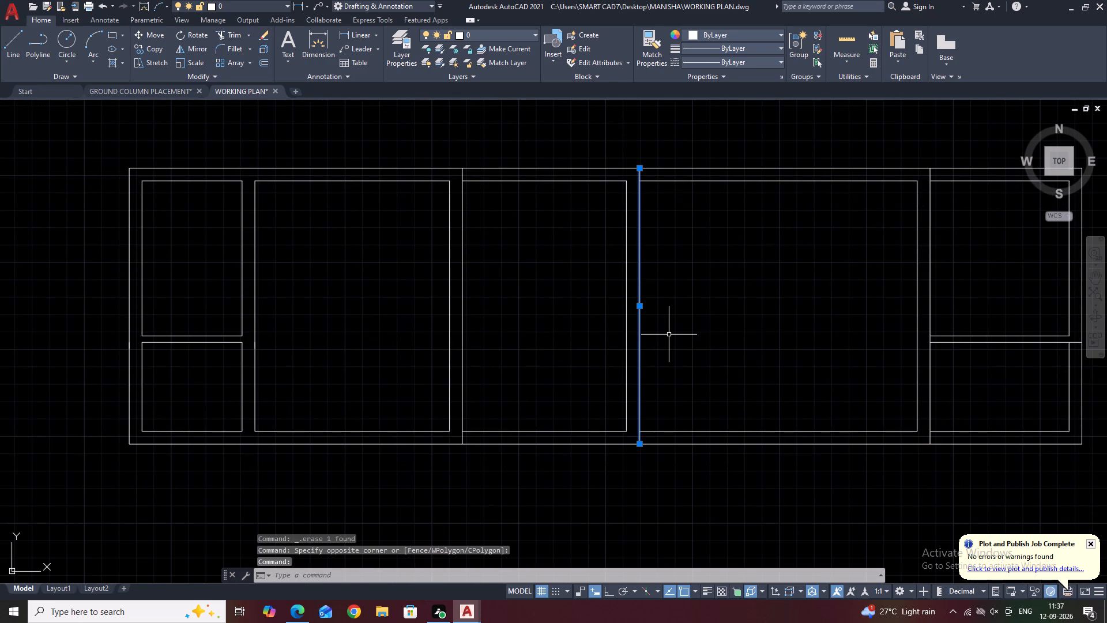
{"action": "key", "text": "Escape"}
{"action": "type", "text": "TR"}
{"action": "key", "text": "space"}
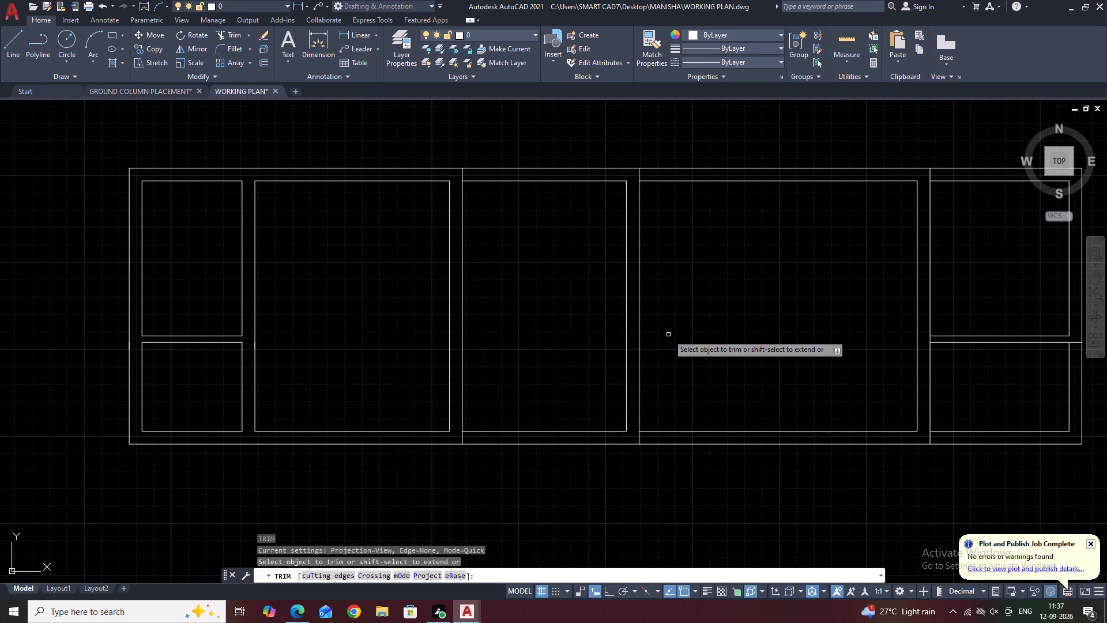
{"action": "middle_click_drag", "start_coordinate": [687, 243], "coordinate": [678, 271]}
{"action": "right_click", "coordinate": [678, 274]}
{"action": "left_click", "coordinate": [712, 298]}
Draw a polyline along the plan's top outer wall from the upper-left outer corner to the upper-right outer corner.
{"action": "scroll", "coordinate": [608, 288], "scroll_direction": "down", "scroll_amount": 4}
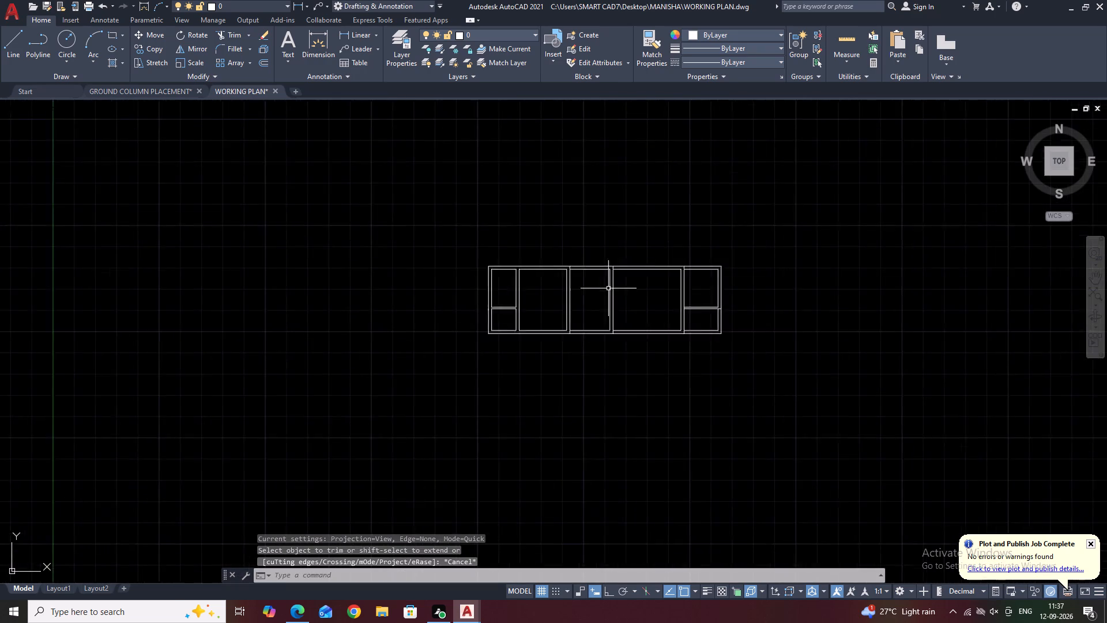
{"action": "middle_click_drag", "start_coordinate": [679, 377], "coordinate": [671, 294]}
{"action": "middle_click_drag", "start_coordinate": [570, 317], "coordinate": [617, 354]}
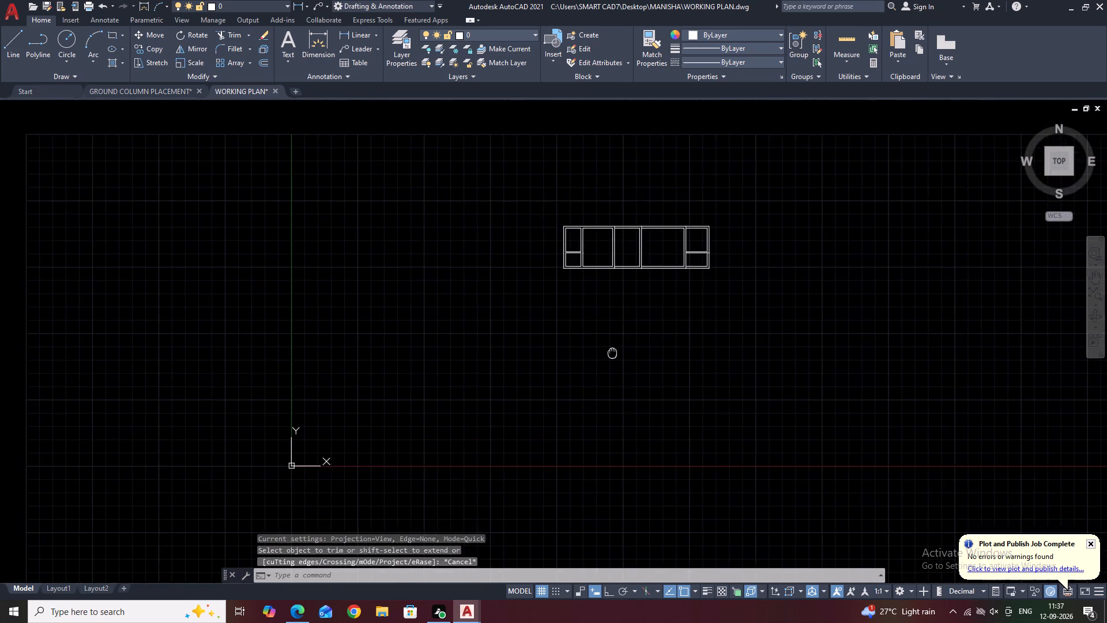
{"action": "middle_click_drag", "start_coordinate": [617, 354], "coordinate": [633, 334]}
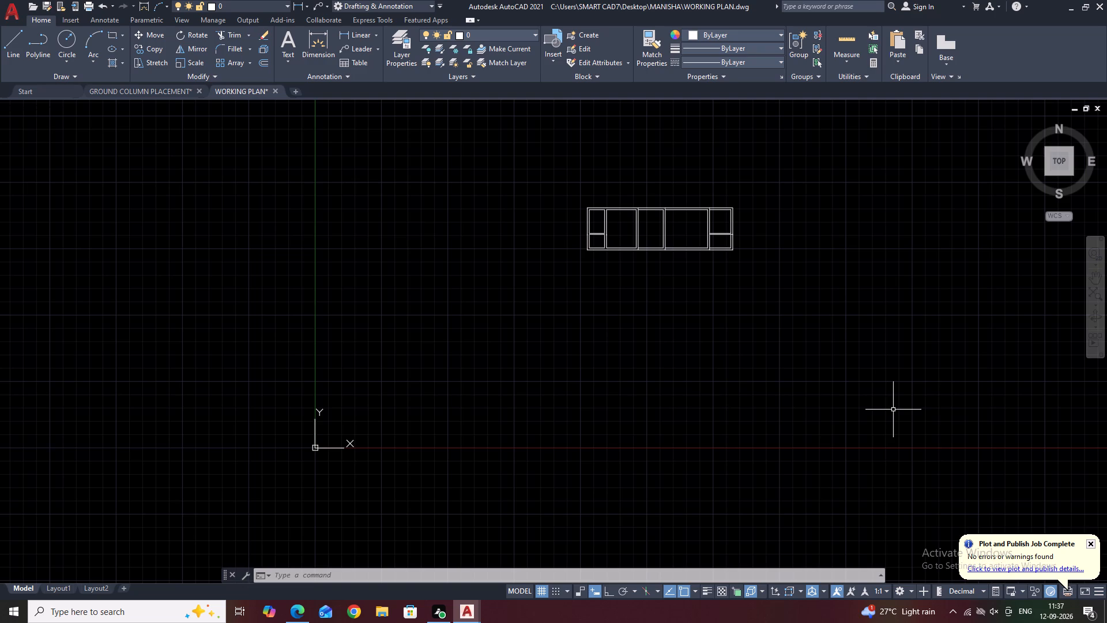
{"action": "type", "text": "PL"}
{"action": "key", "text": "space"}
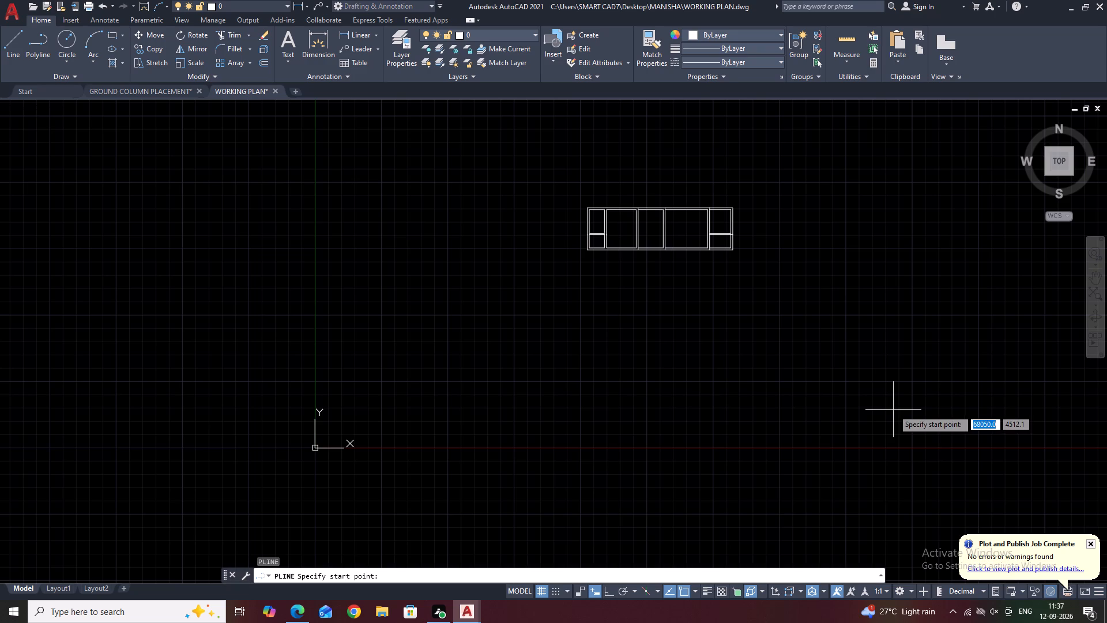
{"action": "scroll", "coordinate": [617, 194], "scroll_direction": "up", "scroll_amount": 4}
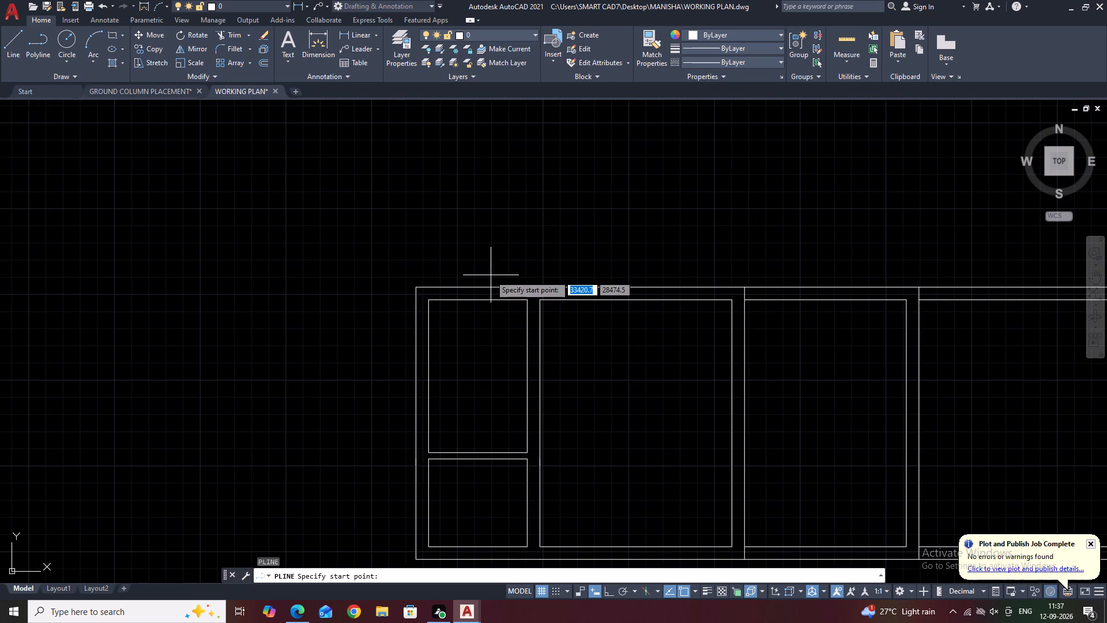
{"action": "left_click", "coordinate": [416, 287]}
{"action": "scroll", "coordinate": [427, 297], "scroll_direction": "down", "scroll_amount": 3}
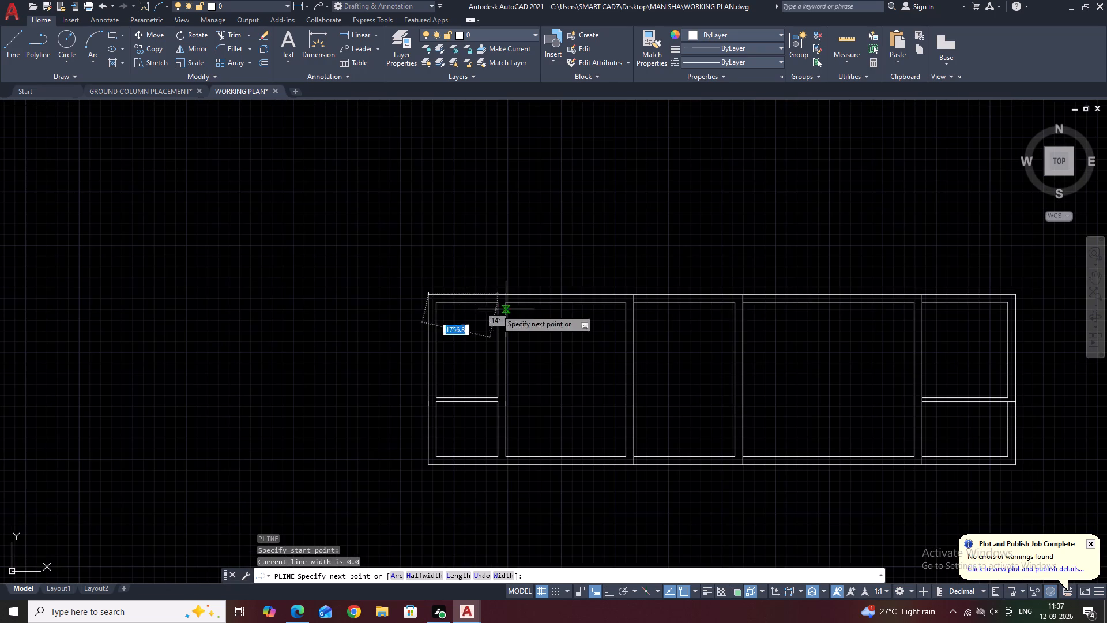
{"action": "left_click", "coordinate": [1015, 295]}
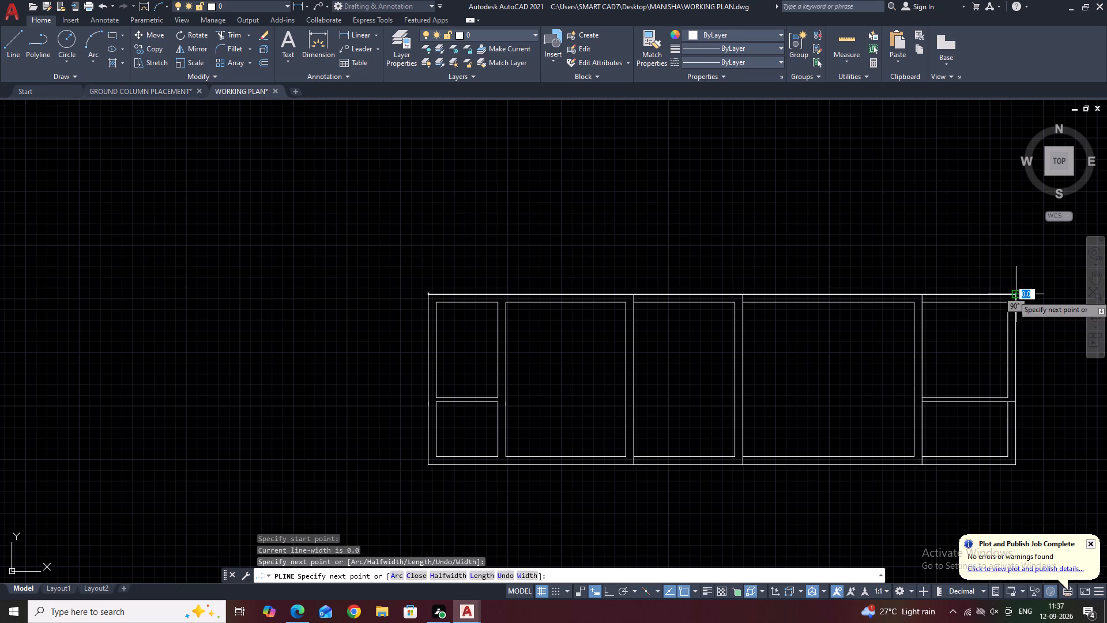
{"action": "right_click", "coordinate": [1015, 295]}
{"action": "left_click", "coordinate": [1017, 313]}
{"action": "middle_click_drag", "start_coordinate": [775, 334], "coordinate": [725, 242]}
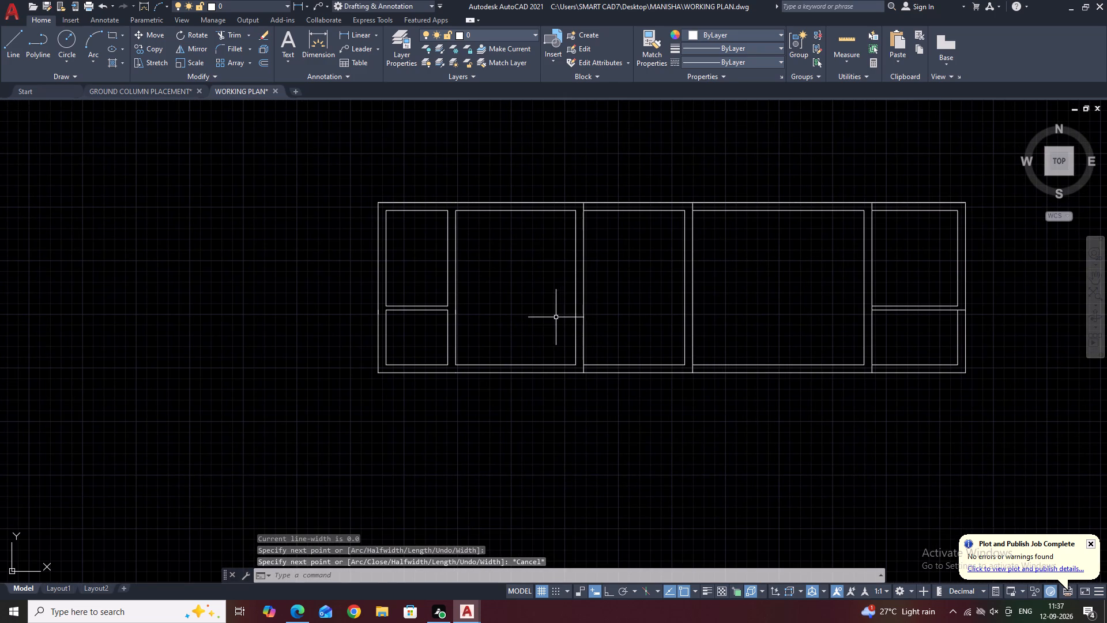
Place a vertical construction line through the midpoint of the polyline along the top outer wall.
{"action": "middle_click_drag", "start_coordinate": [556, 318], "coordinate": [582, 353]}
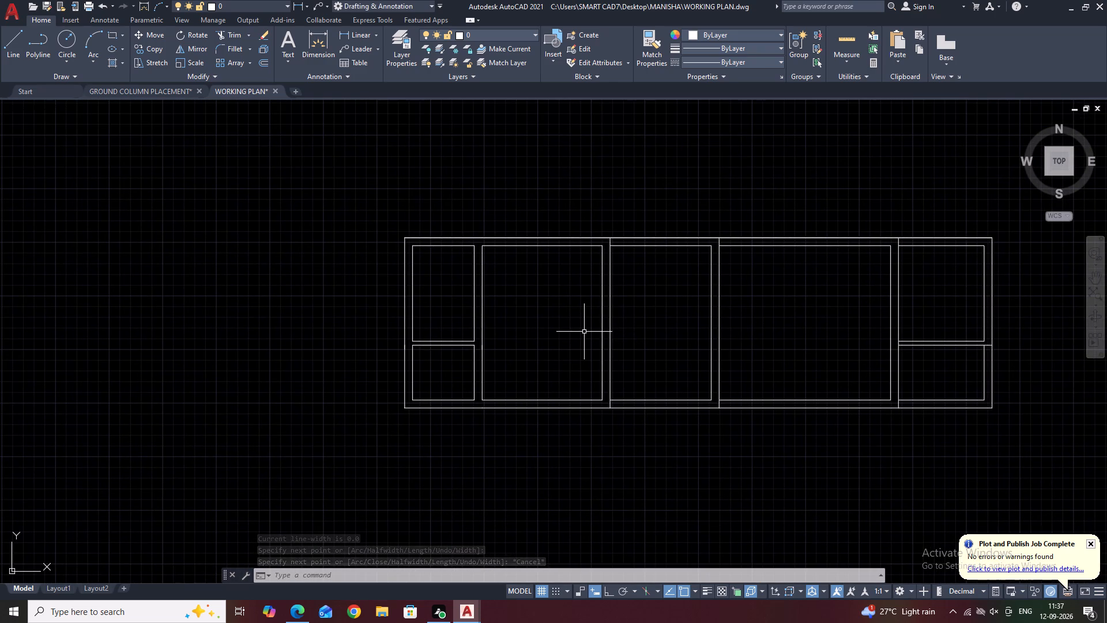
{"action": "type", "text": "XL V"}
{"action": "key", "text": "space"}
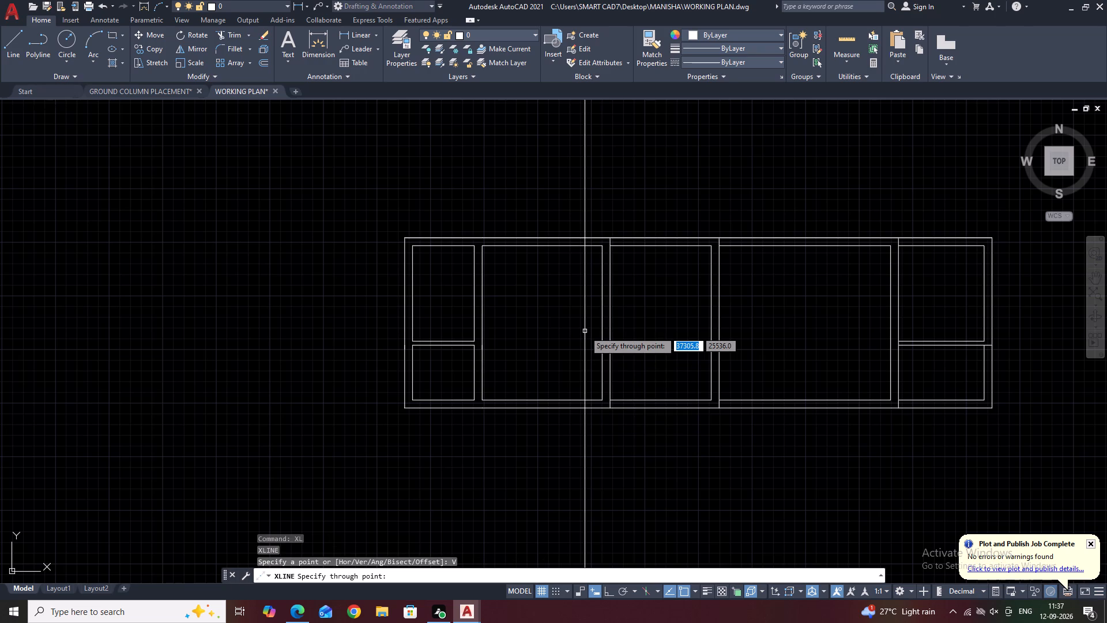
{"action": "left_click", "coordinate": [701, 237]}
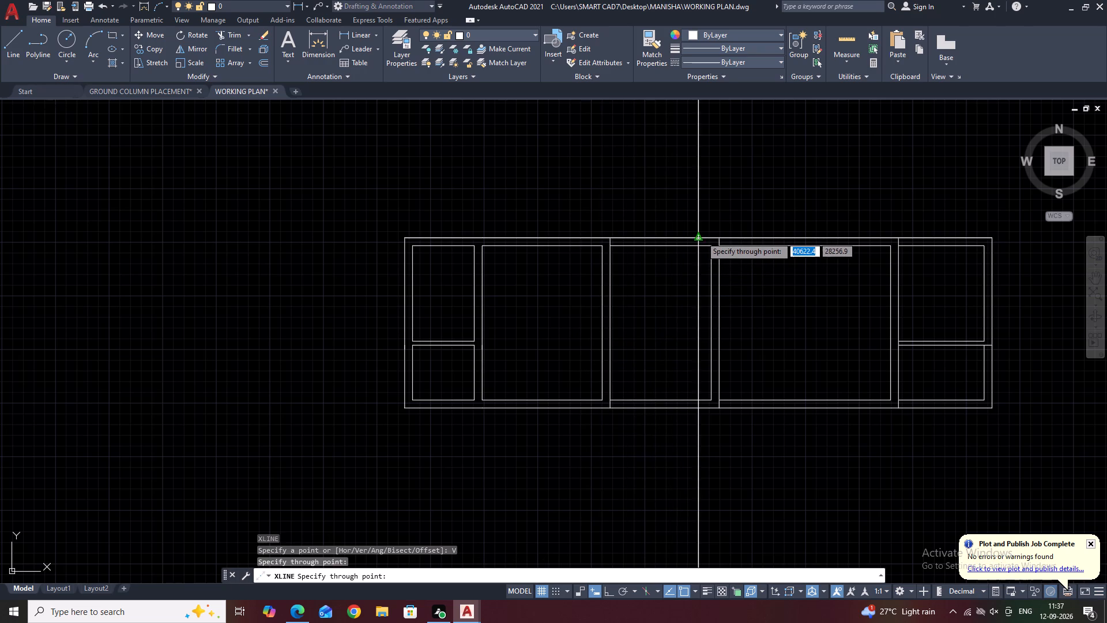
{"action": "right_click", "coordinate": [401, 230]}
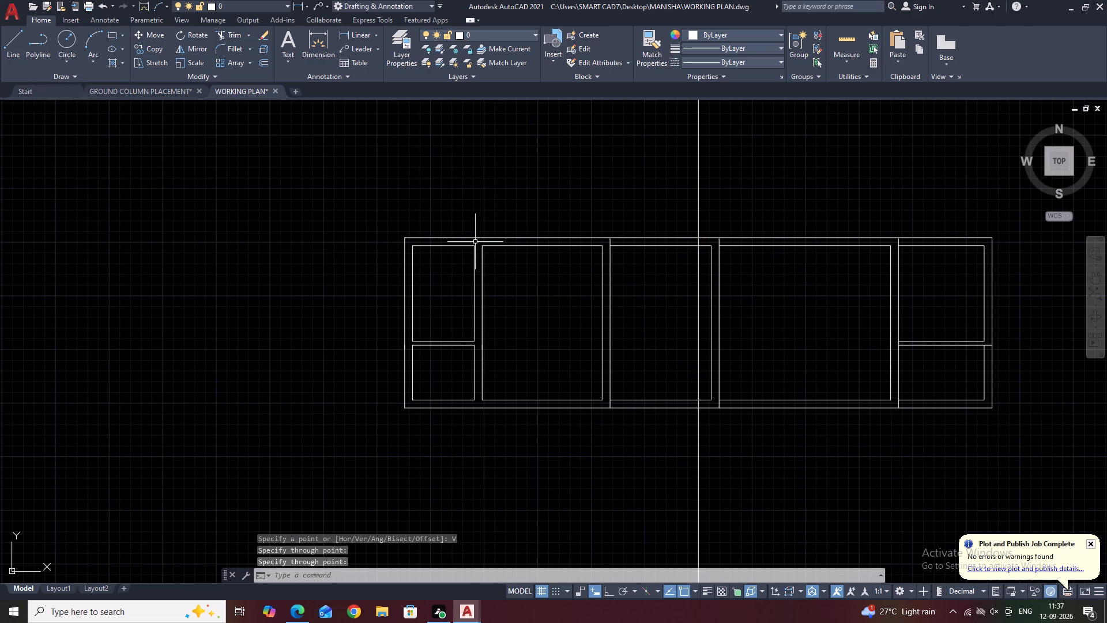
Erase the helper polyline along the plan's top outer wall.
{"action": "left_click", "coordinate": [481, 238]}
{"action": "key", "text": "Delete"}
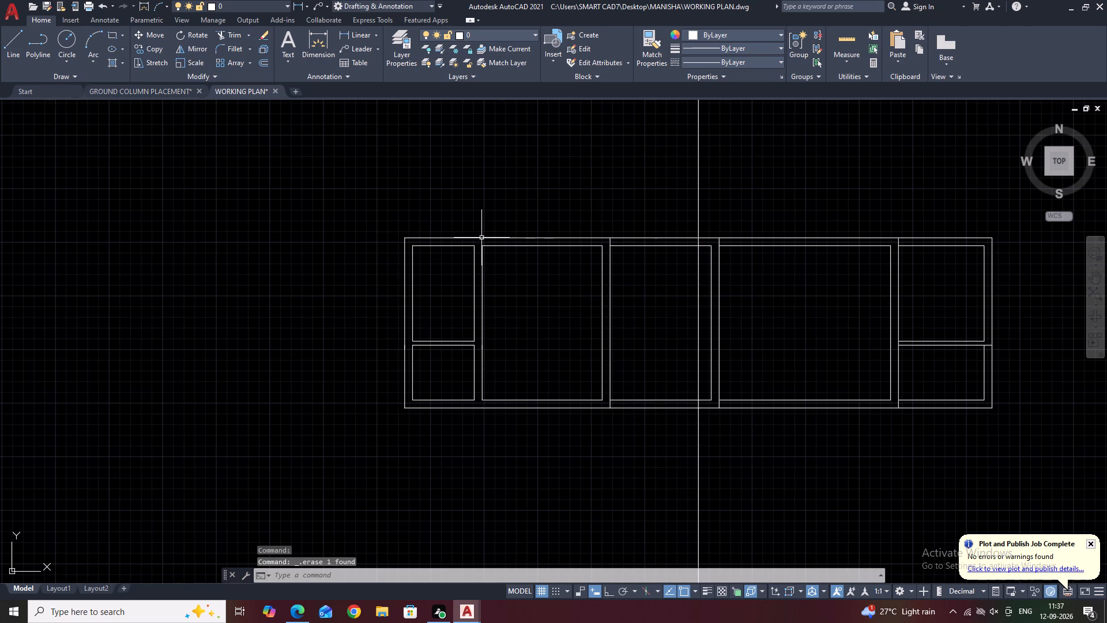
{"action": "middle_click_drag", "start_coordinate": [750, 447], "coordinate": [710, 361]}
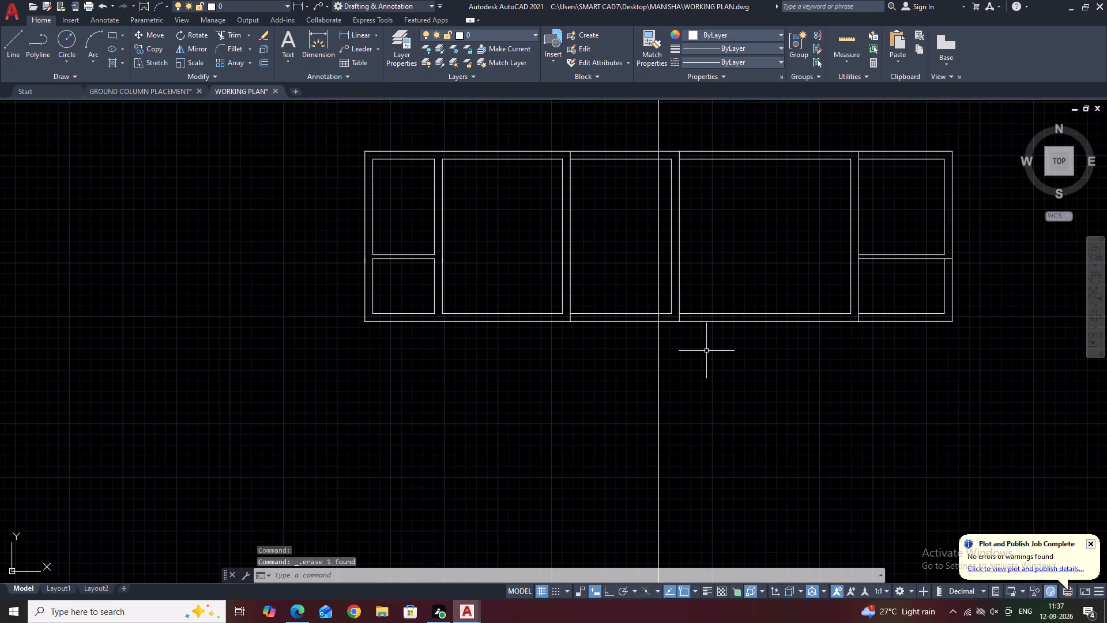
Load the ACAD_ISO02W100 ISO dash linetype from acad.lin into the drawing.
{"action": "middle_click_drag", "start_coordinate": [650, 409], "coordinate": [702, 455]}
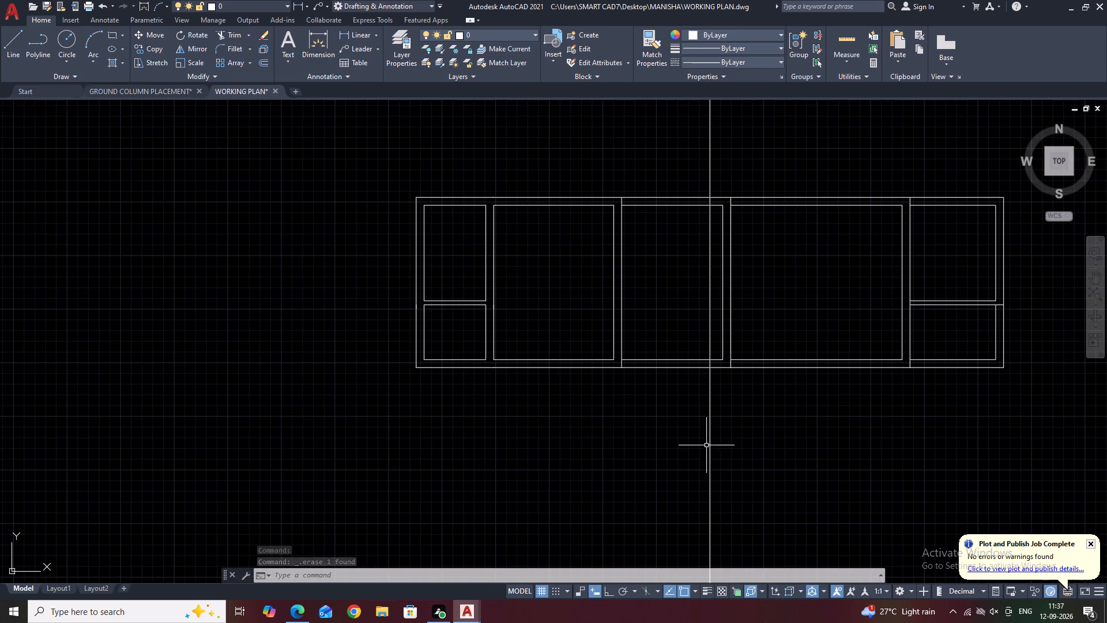
{"action": "left_click_drag", "start_coordinate": [742, 456], "coordinate": [720, 445]}
{"action": "left_click", "coordinate": [652, 421]}
{"action": "left_click", "coordinate": [752, 65]}
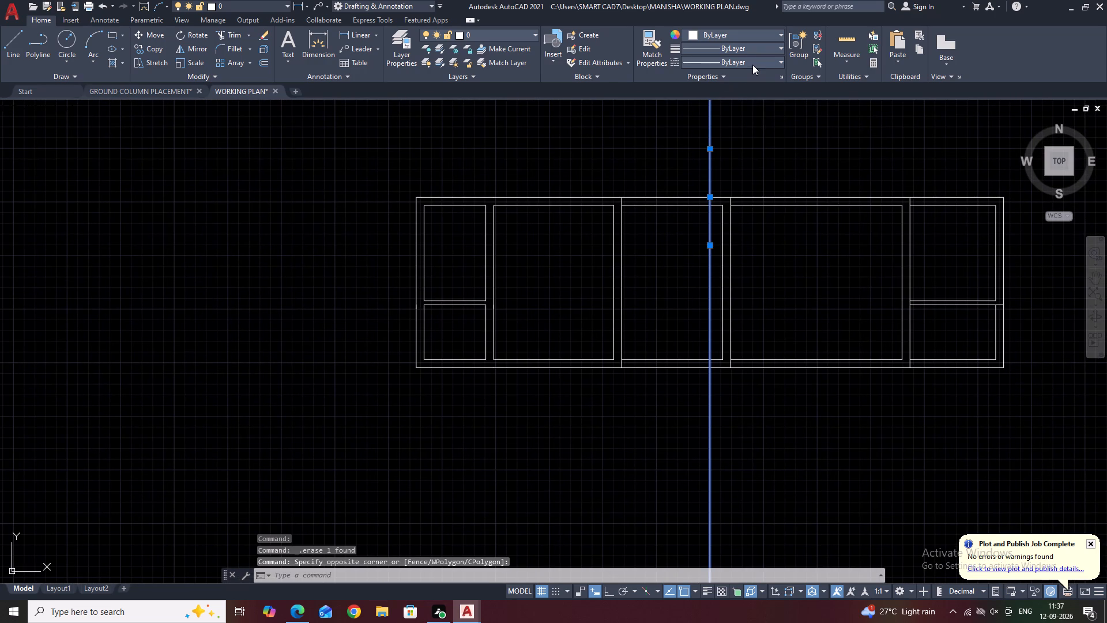
{"action": "left_click", "coordinate": [741, 118]}
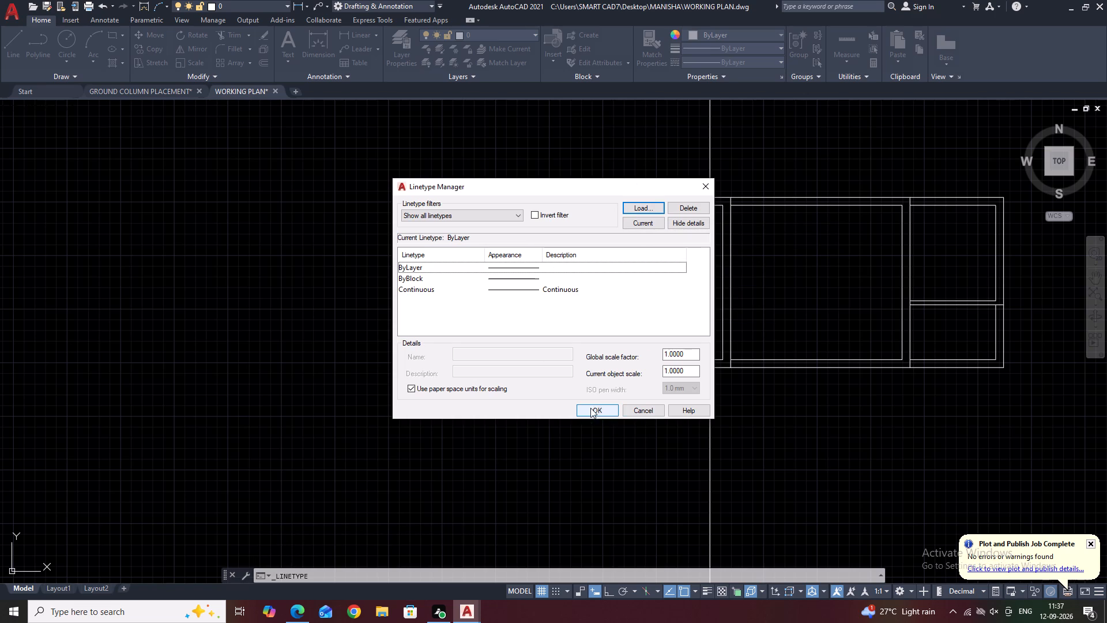
{"action": "left_click", "coordinate": [643, 210]}
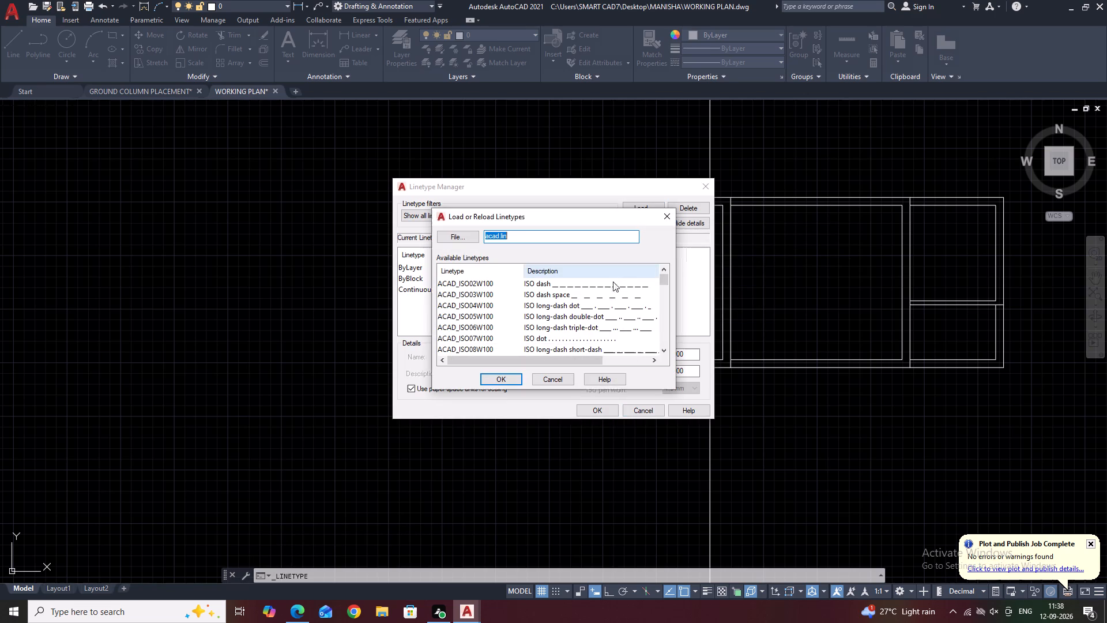
{"action": "left_click", "coordinate": [613, 284]}
{"action": "left_click", "coordinate": [509, 378]}
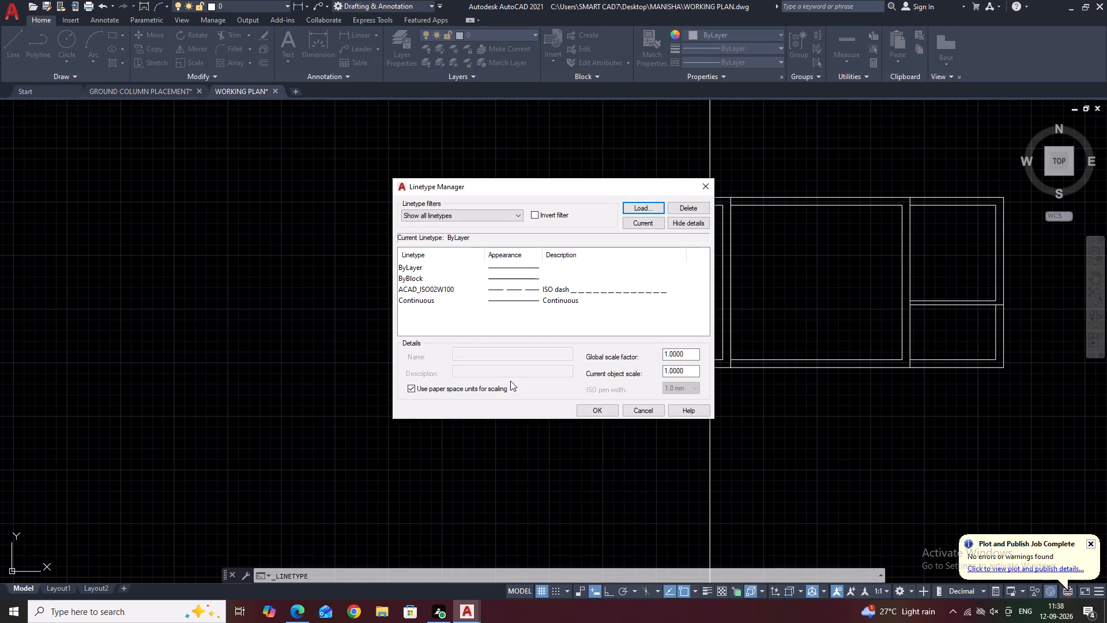
{"action": "left_click", "coordinate": [589, 406]}
Assign the ACAD_ISO02W100 linetype to the vertical construction line through the plan's centre.
{"action": "left_click_drag", "start_coordinate": [737, 448], "coordinate": [728, 443]}
{"action": "left_click", "coordinate": [654, 421]}
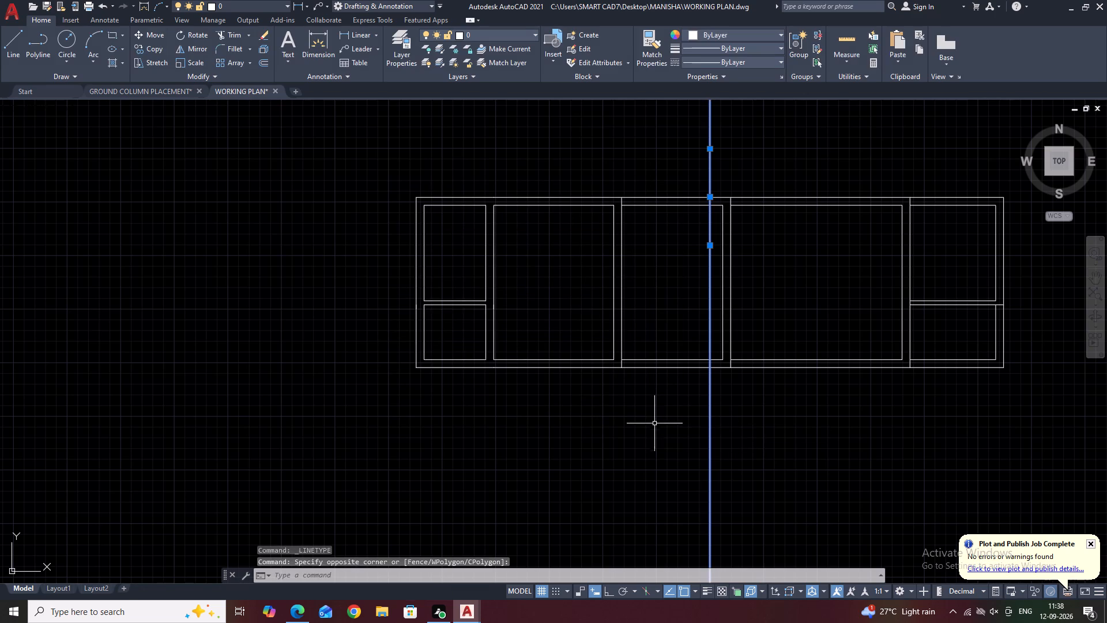
{"action": "left_click", "coordinate": [758, 63]}
{"action": "left_click", "coordinate": [736, 106]}
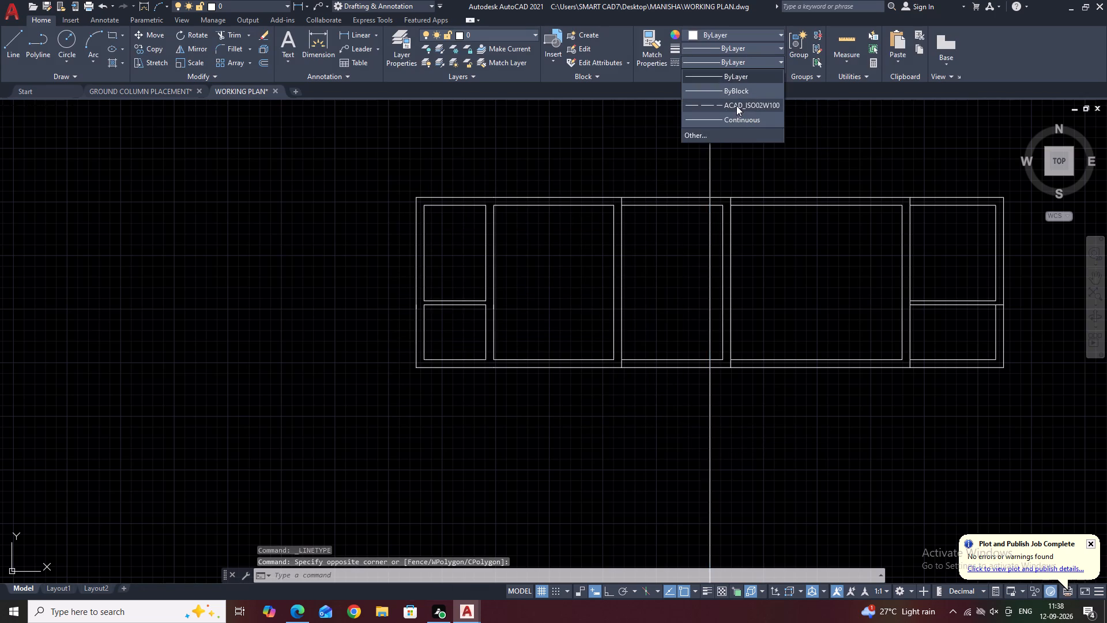
{"action": "right_click", "coordinate": [748, 162]}
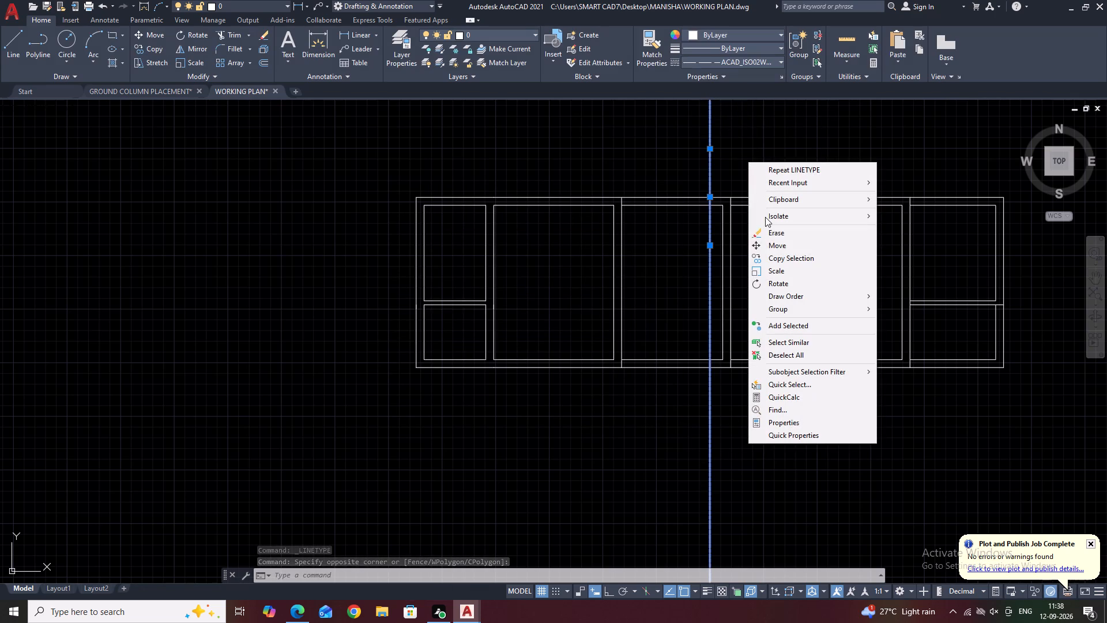
{"action": "left_click", "coordinate": [785, 356]}
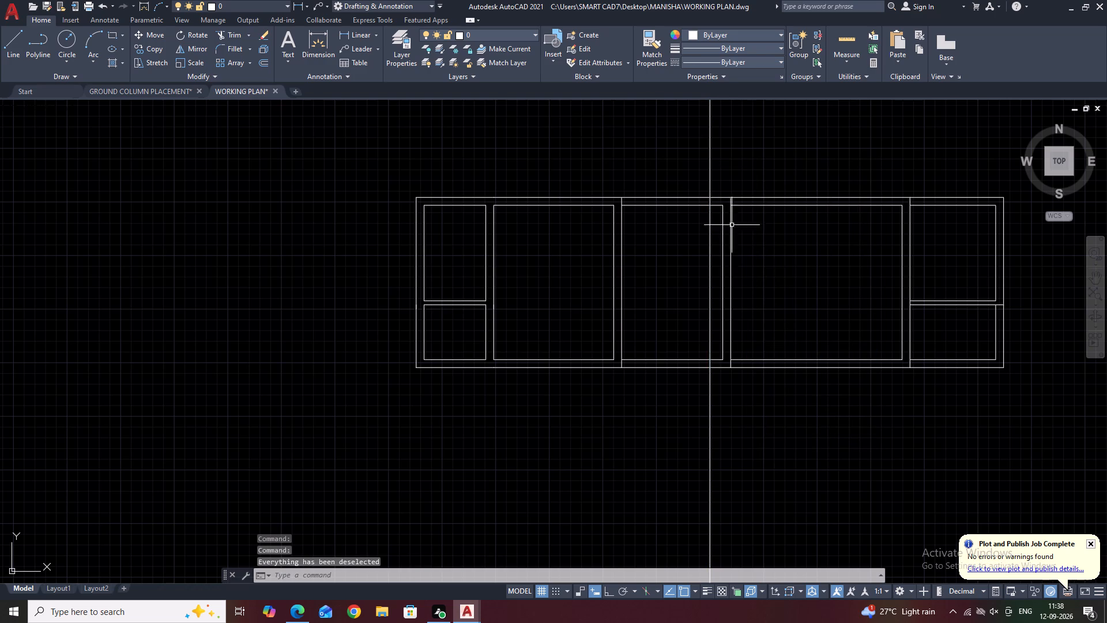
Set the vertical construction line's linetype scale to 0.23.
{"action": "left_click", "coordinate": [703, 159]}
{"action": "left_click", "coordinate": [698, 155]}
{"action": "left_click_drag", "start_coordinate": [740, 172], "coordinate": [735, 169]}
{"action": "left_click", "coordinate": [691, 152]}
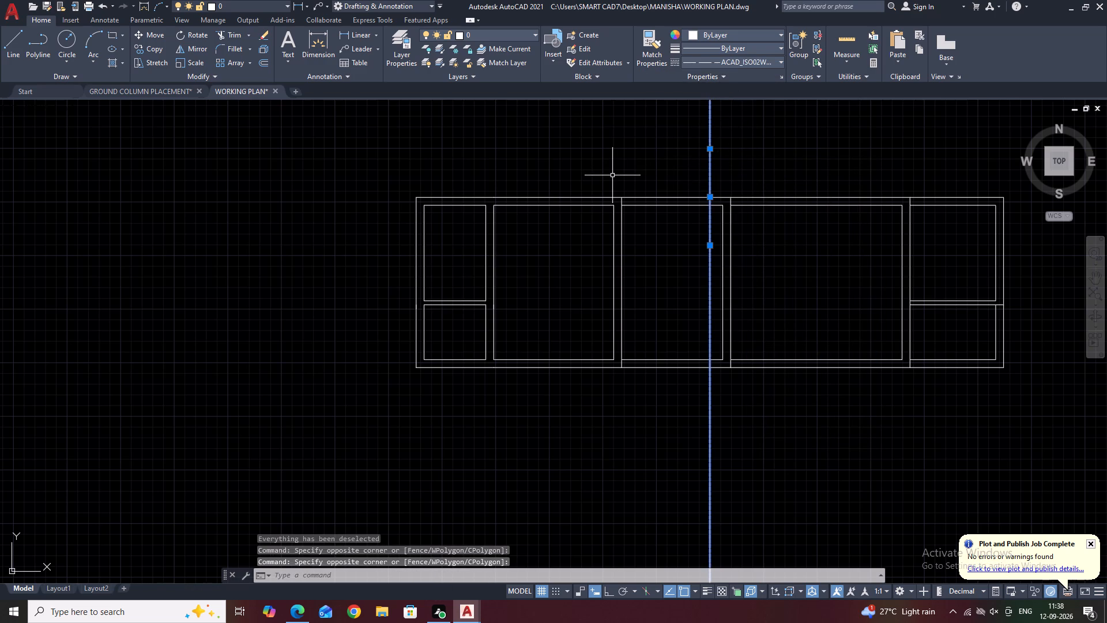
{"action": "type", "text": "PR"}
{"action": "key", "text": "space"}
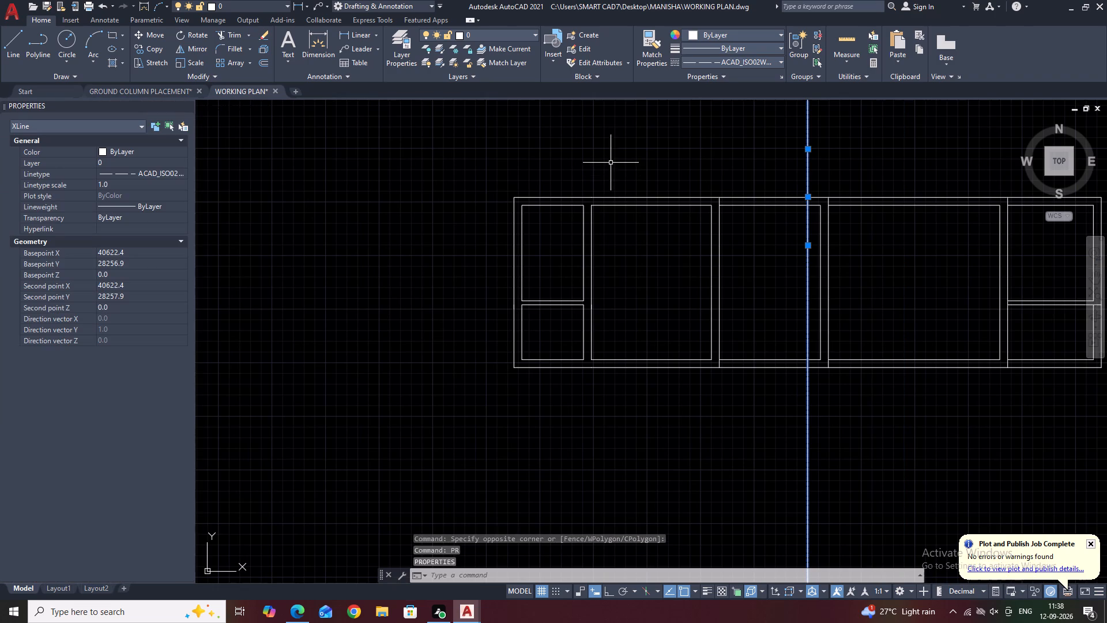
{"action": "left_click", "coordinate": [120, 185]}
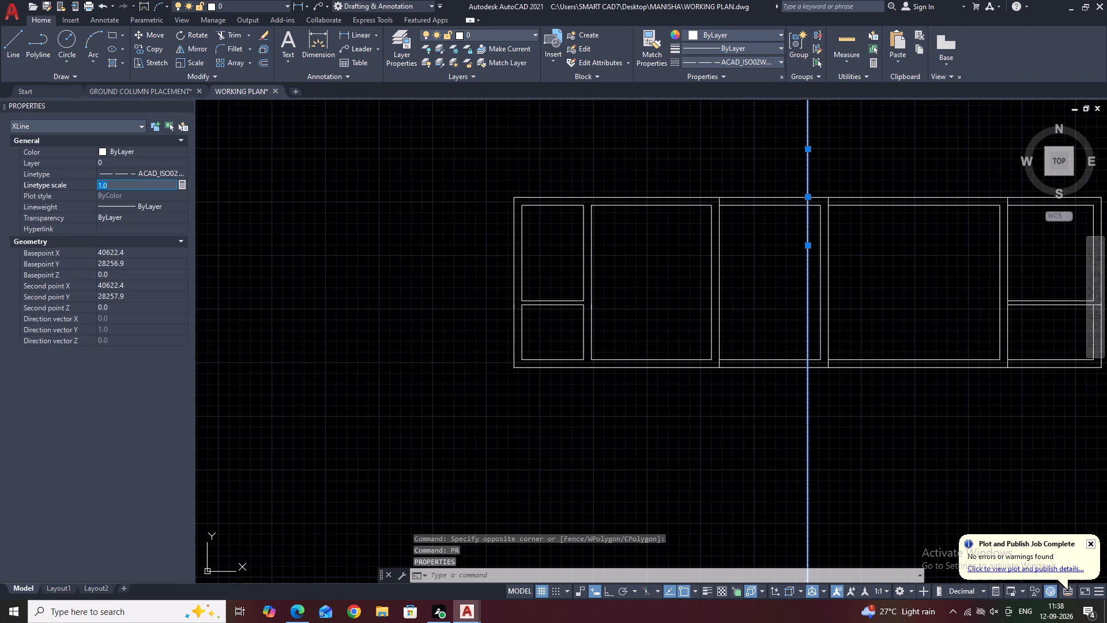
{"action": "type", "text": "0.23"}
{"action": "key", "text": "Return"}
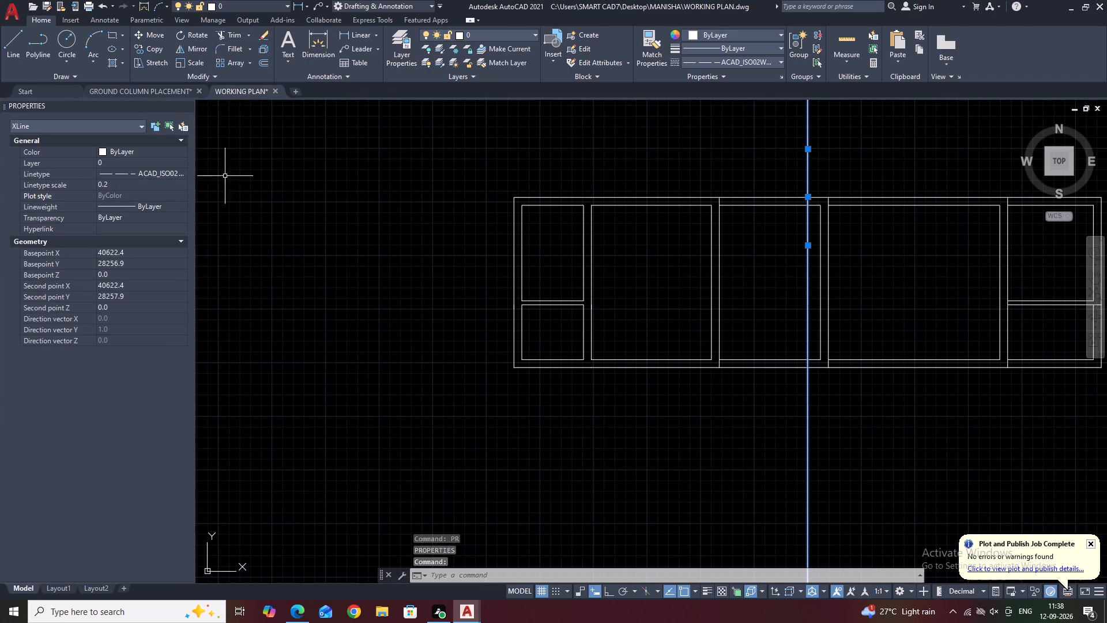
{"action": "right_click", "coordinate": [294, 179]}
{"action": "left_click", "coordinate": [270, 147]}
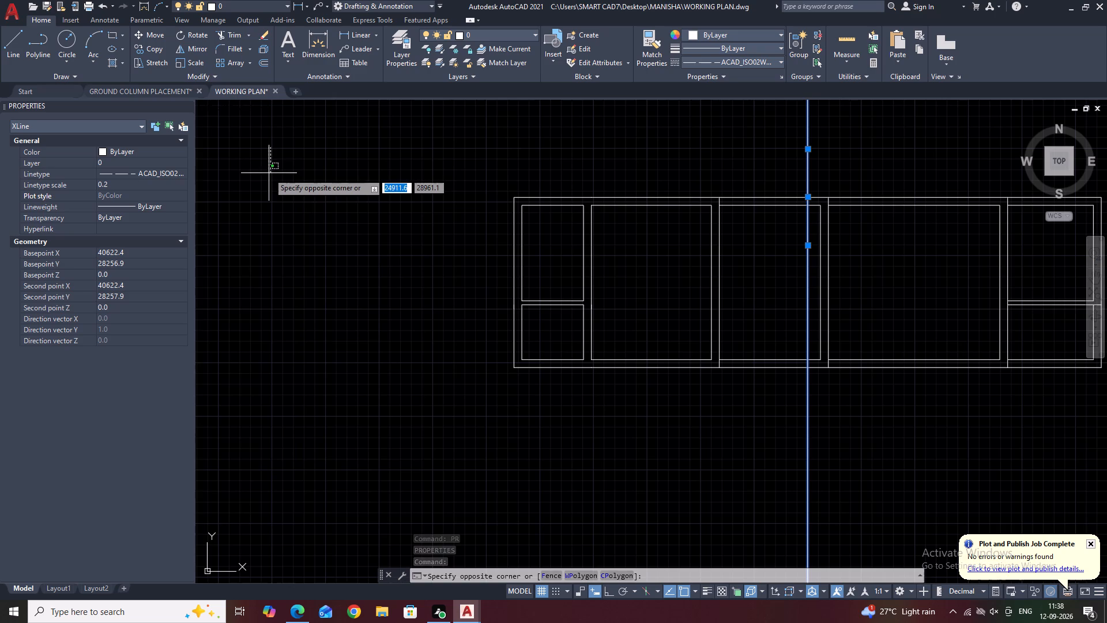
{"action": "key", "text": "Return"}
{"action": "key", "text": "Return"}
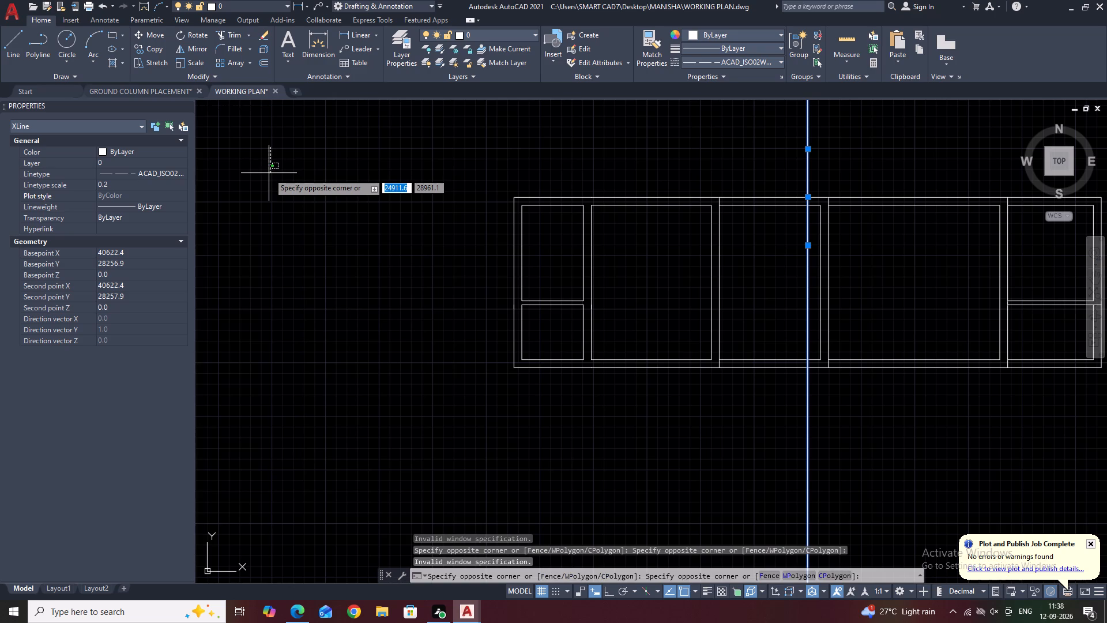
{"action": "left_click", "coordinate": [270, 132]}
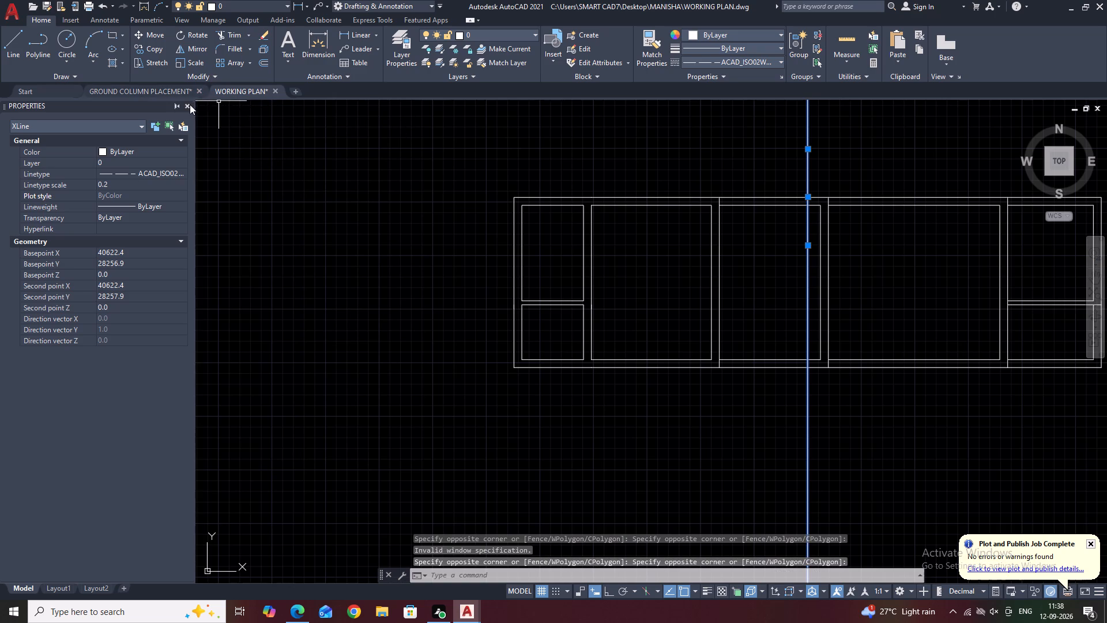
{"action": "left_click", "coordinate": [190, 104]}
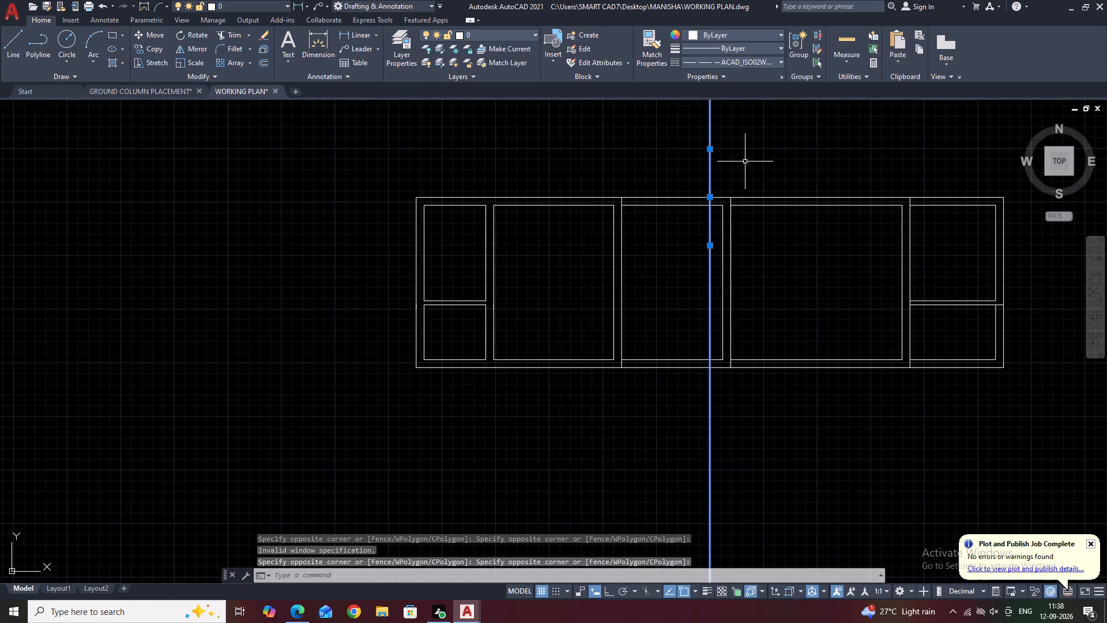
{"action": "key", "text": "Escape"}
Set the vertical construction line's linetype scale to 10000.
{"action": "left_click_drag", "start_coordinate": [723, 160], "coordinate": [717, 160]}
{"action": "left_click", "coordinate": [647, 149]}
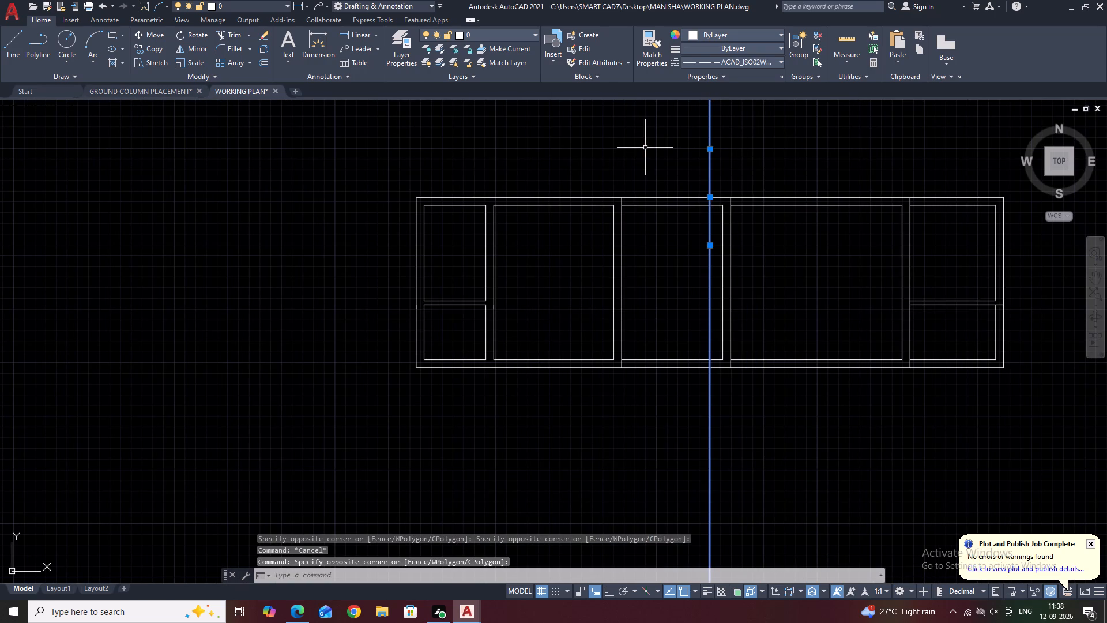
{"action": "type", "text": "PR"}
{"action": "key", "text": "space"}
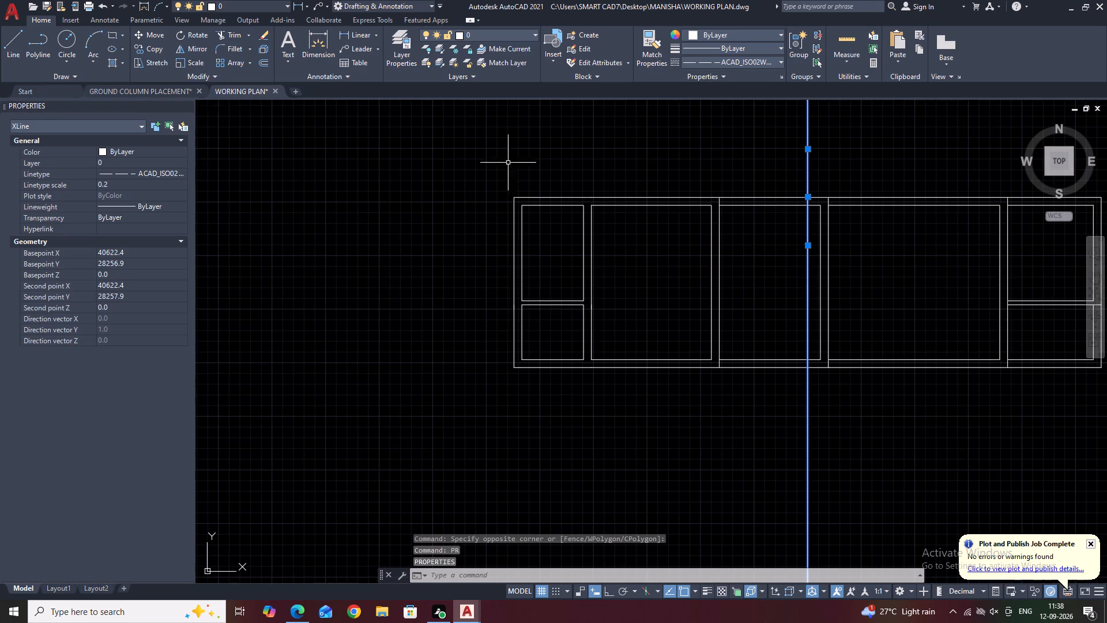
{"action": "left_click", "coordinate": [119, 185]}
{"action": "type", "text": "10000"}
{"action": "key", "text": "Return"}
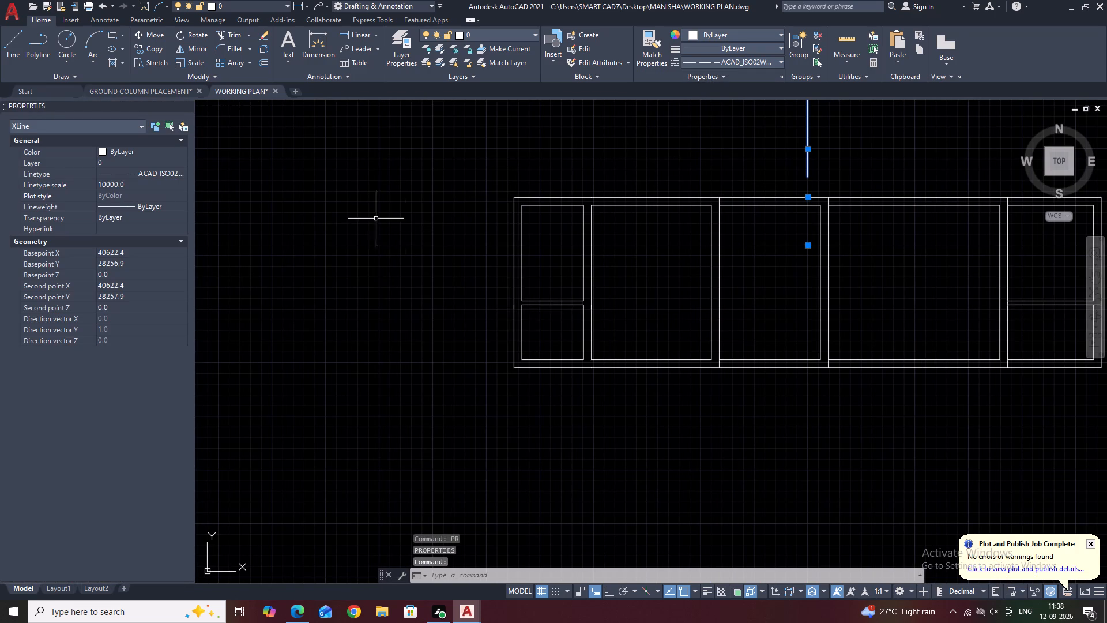
Set the vertical construction line's linetype scale to 100 and clear the selection.
{"action": "left_click", "coordinate": [145, 186]}
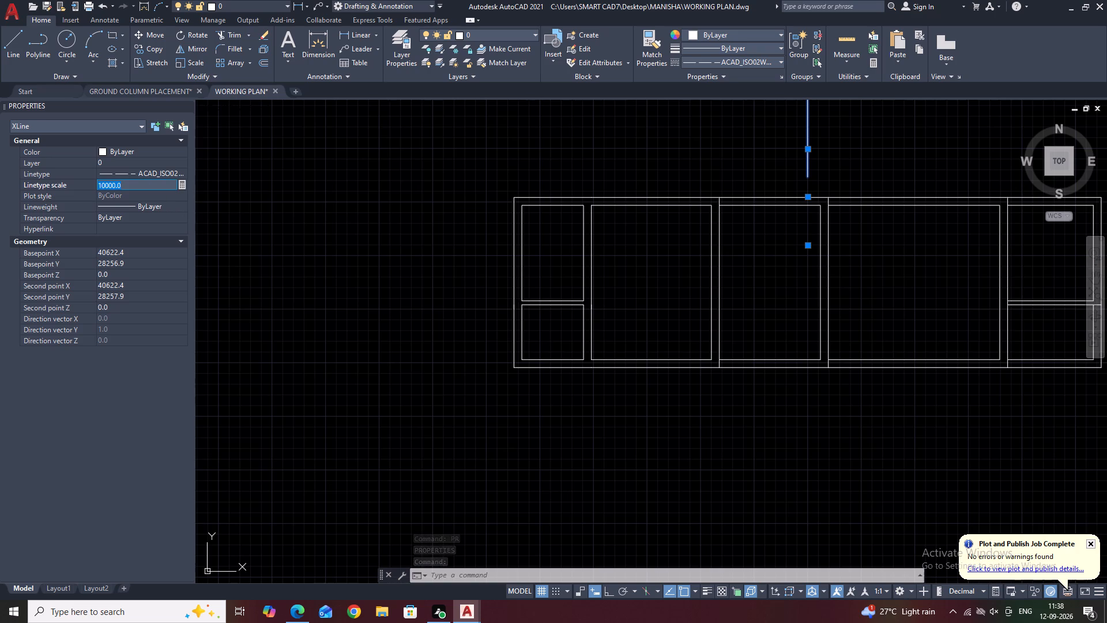
{"action": "type", "text": "100"}
{"action": "key", "text": "Return"}
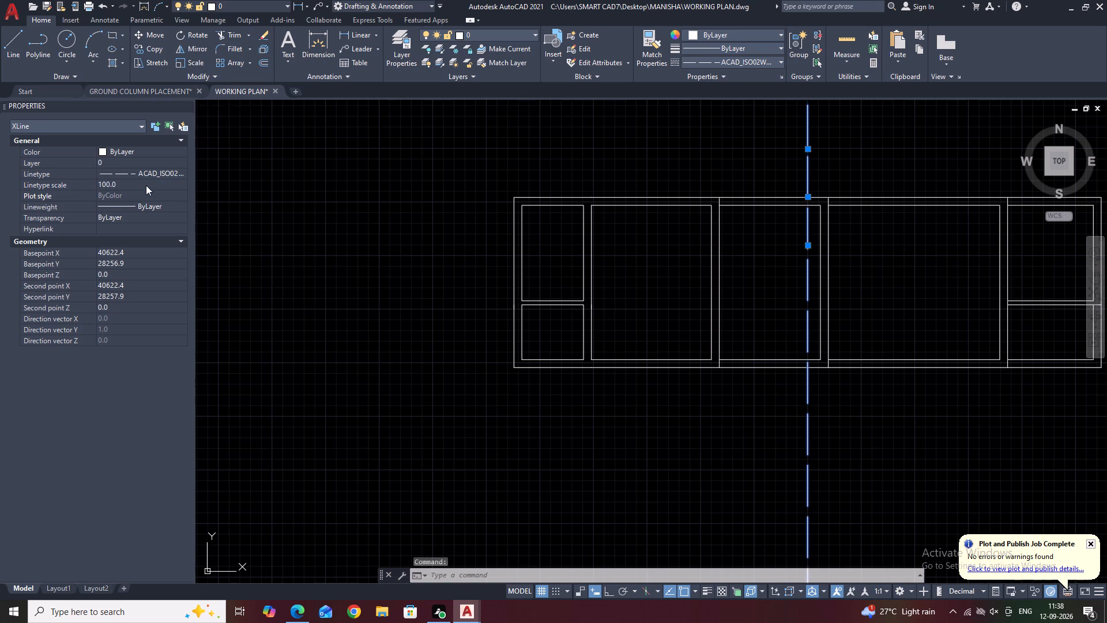
{"action": "left_click", "coordinate": [190, 106]}
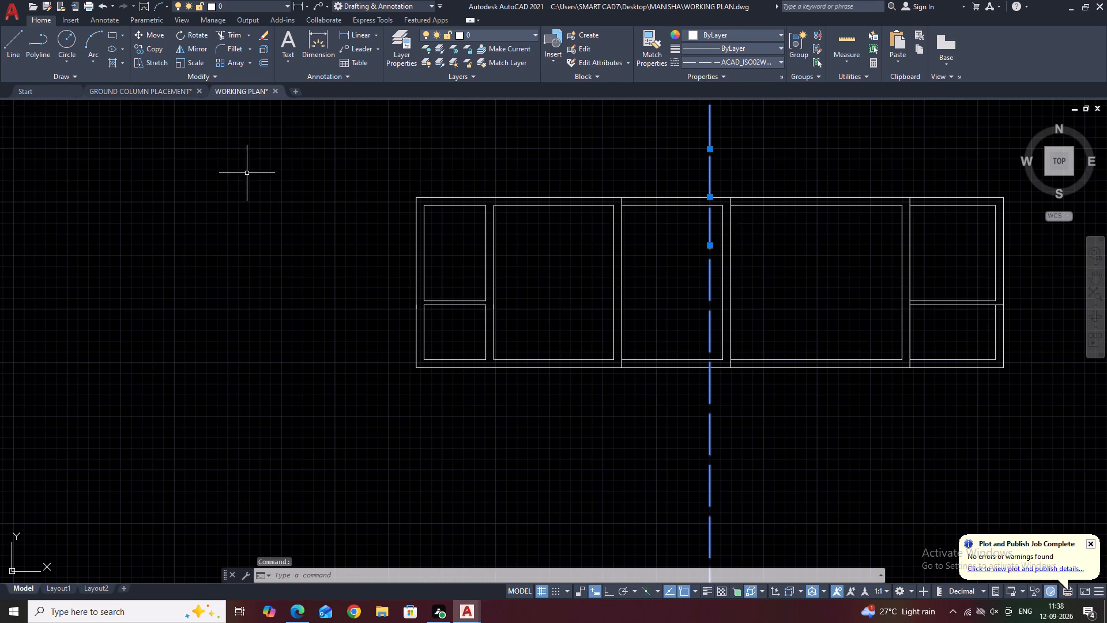
{"action": "right_click", "coordinate": [558, 132]}
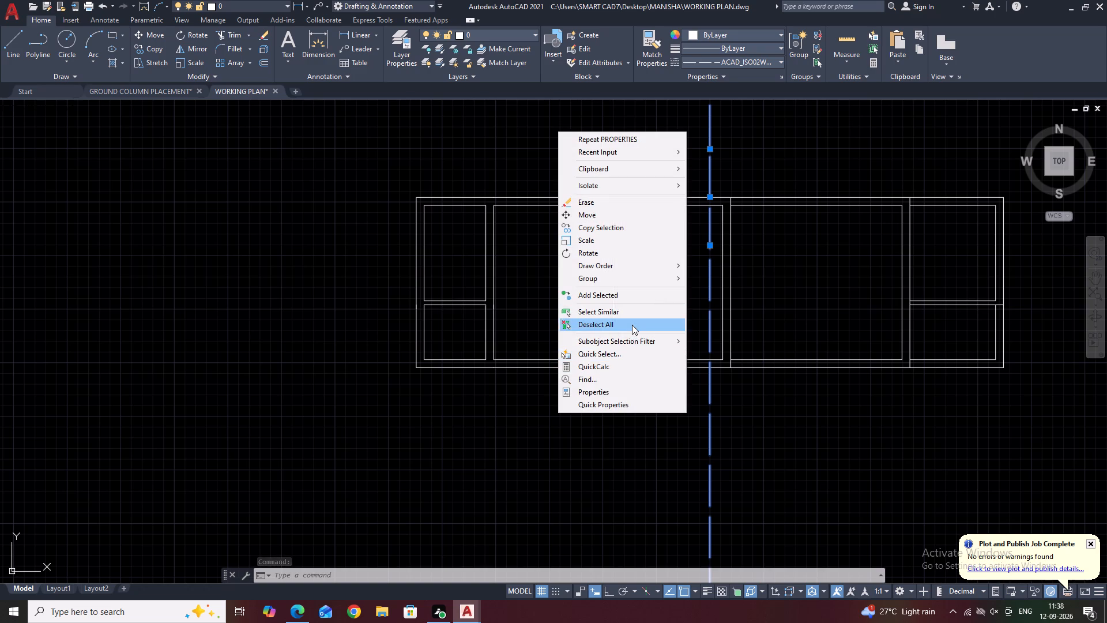
{"action": "left_click", "coordinate": [632, 325]}
Draw a 7360 by 4500 rectangle in the empty space below the plan, across the dashed centreline.
{"action": "middle_click_drag", "start_coordinate": [720, 264], "coordinate": [686, 317]}
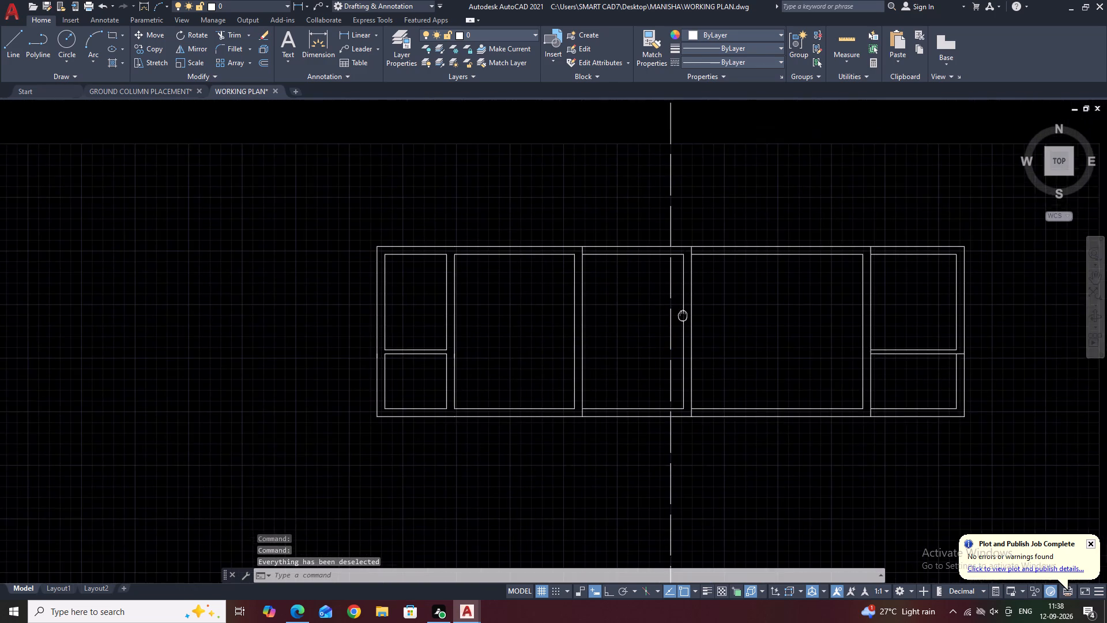
{"action": "middle_click_drag", "start_coordinate": [686, 317], "coordinate": [692, 303]}
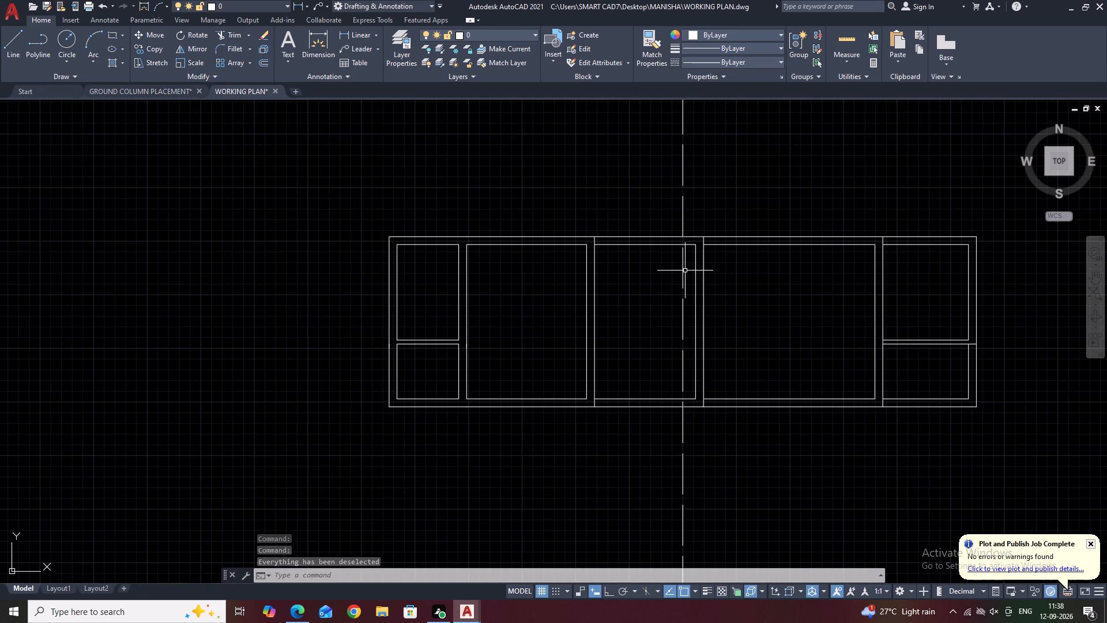
{"action": "middle_click_drag", "start_coordinate": [684, 271], "coordinate": [720, 264]}
{"action": "middle_click_drag", "start_coordinate": [734, 331], "coordinate": [748, 269]}
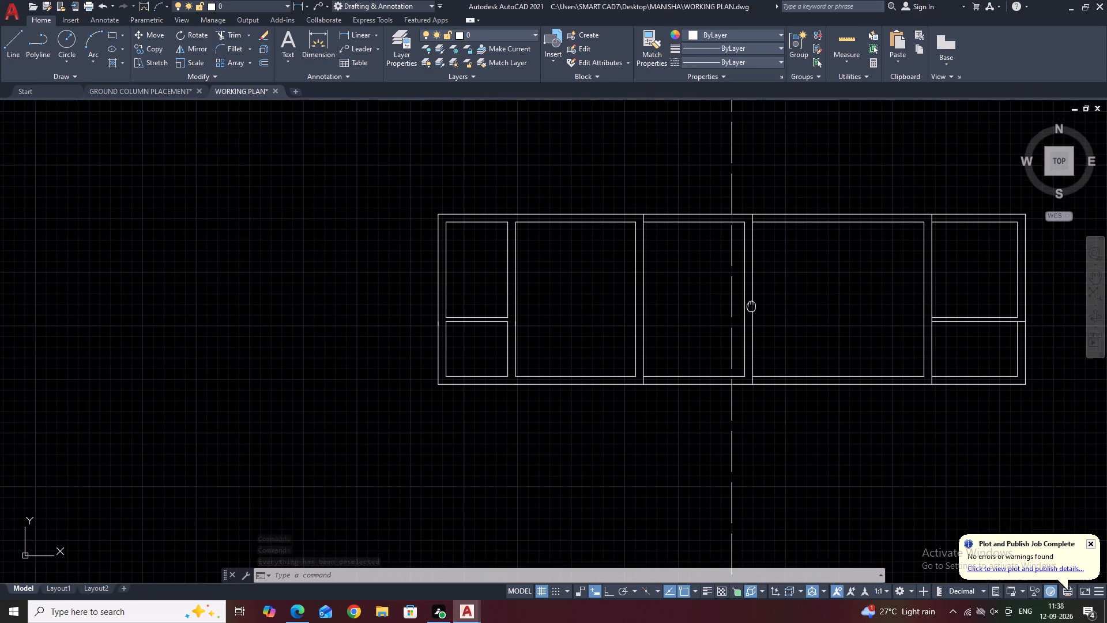
{"action": "middle_click_drag", "start_coordinate": [748, 269], "coordinate": [740, 257]}
{"action": "scroll", "coordinate": [734, 239], "scroll_direction": "down", "scroll_amount": 3}
{"action": "middle_click_drag", "start_coordinate": [744, 286], "coordinate": [773, 284]}
{"action": "scroll", "coordinate": [733, 272], "scroll_direction": "up", "scroll_amount": 3}
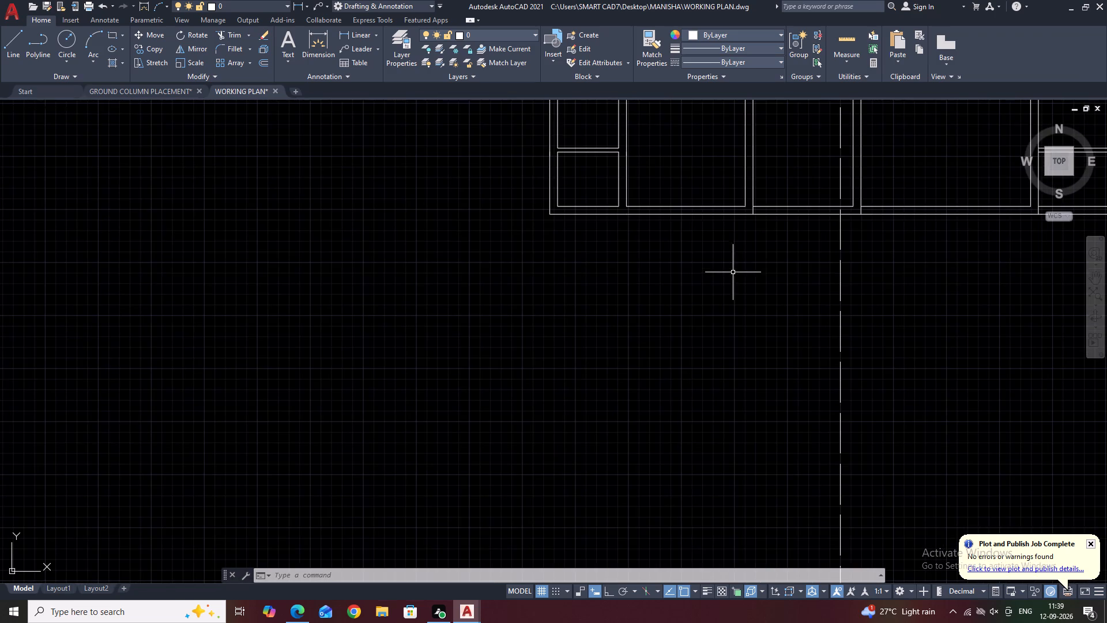
{"action": "middle_click_drag", "start_coordinate": [558, 252], "coordinate": [504, 295]}
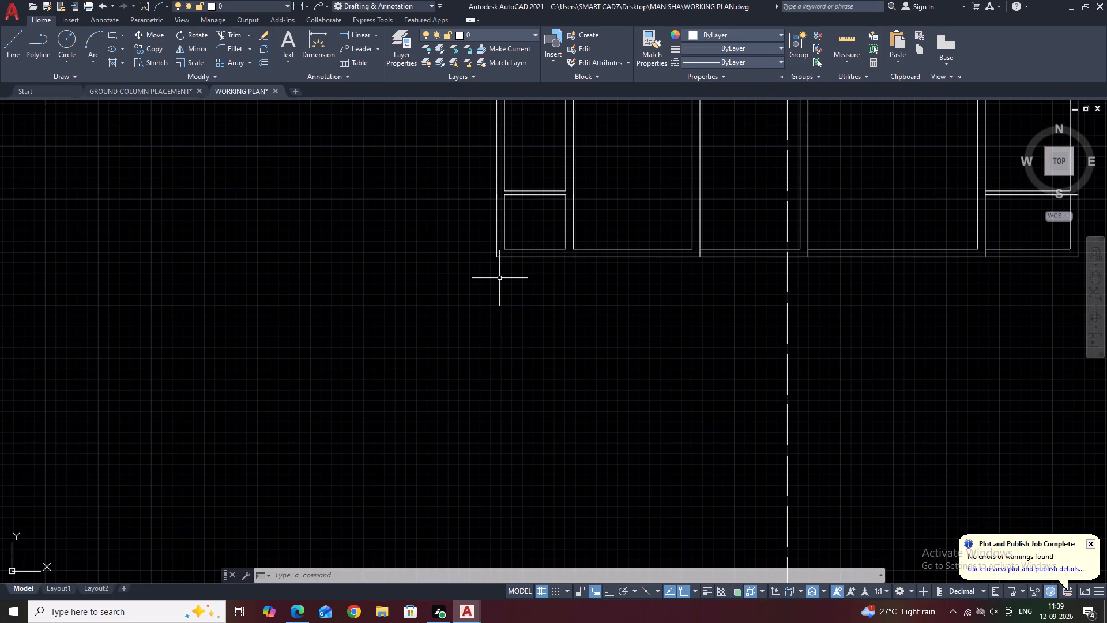
{"action": "middle_click_drag", "start_coordinate": [683, 281], "coordinate": [582, 223]}
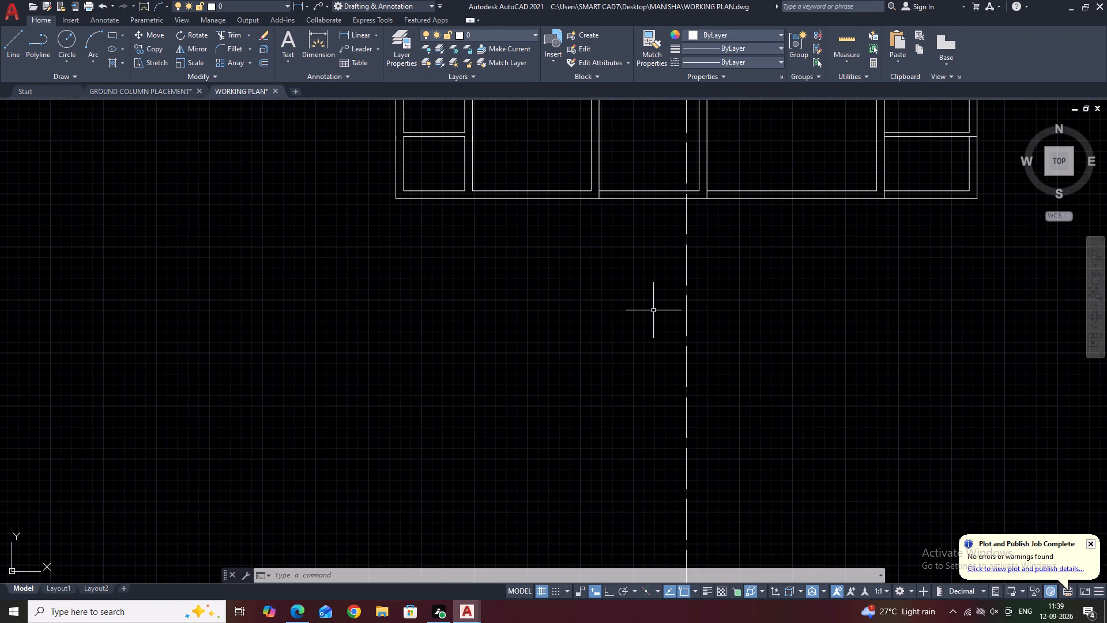
{"action": "key", "text": "r"}
{"action": "type", "text": "EC"}
{"action": "key", "text": "space"}
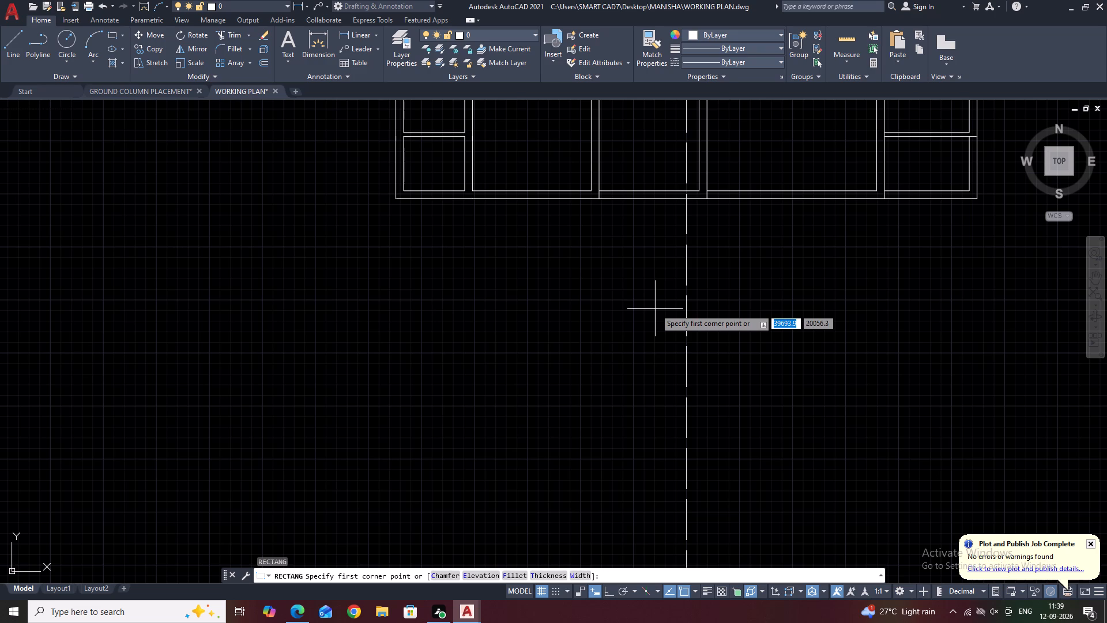
{"action": "left_click", "coordinate": [550, 255]}
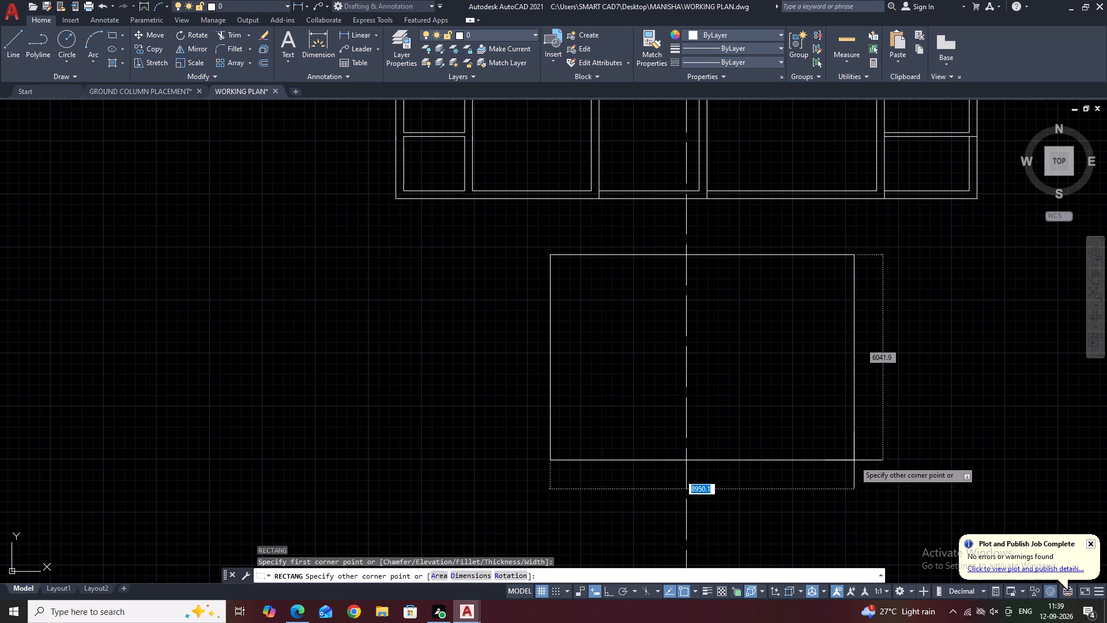
{"action": "type", "text": "D"}
{"action": "key", "text": "space"}
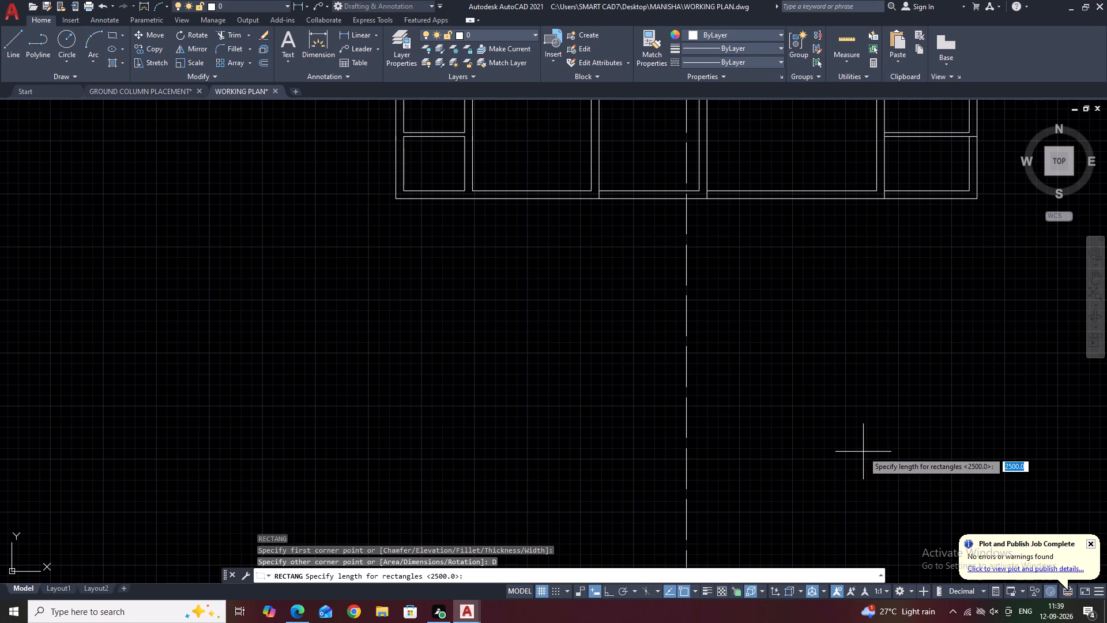
{"action": "type", "text": "7360"}
{"action": "key", "text": "Return"}
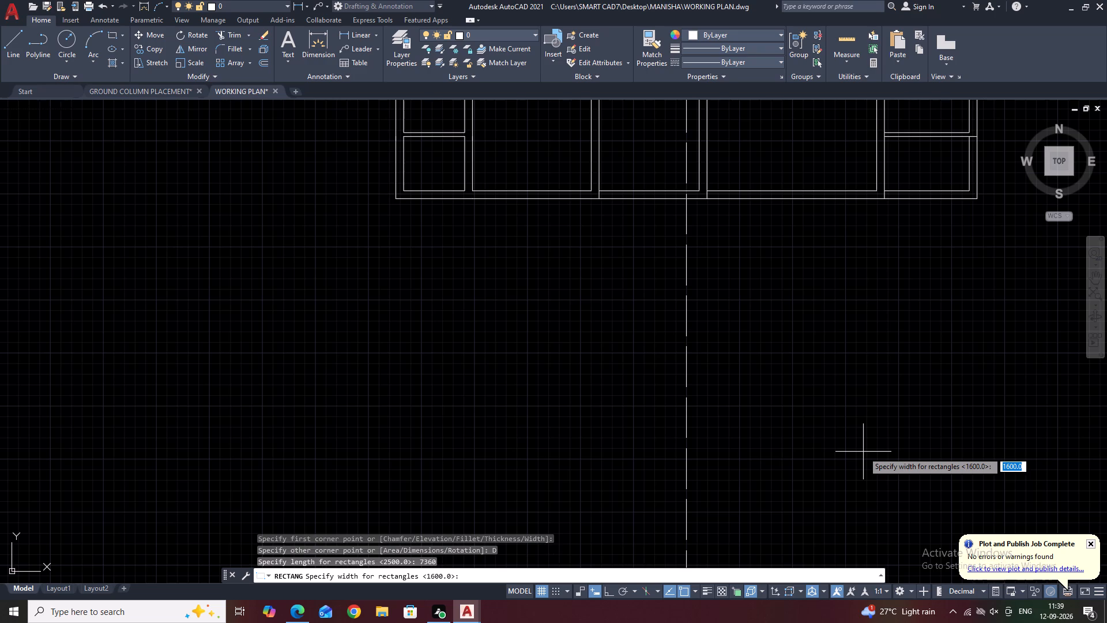
{"action": "type", "text": "4500"}
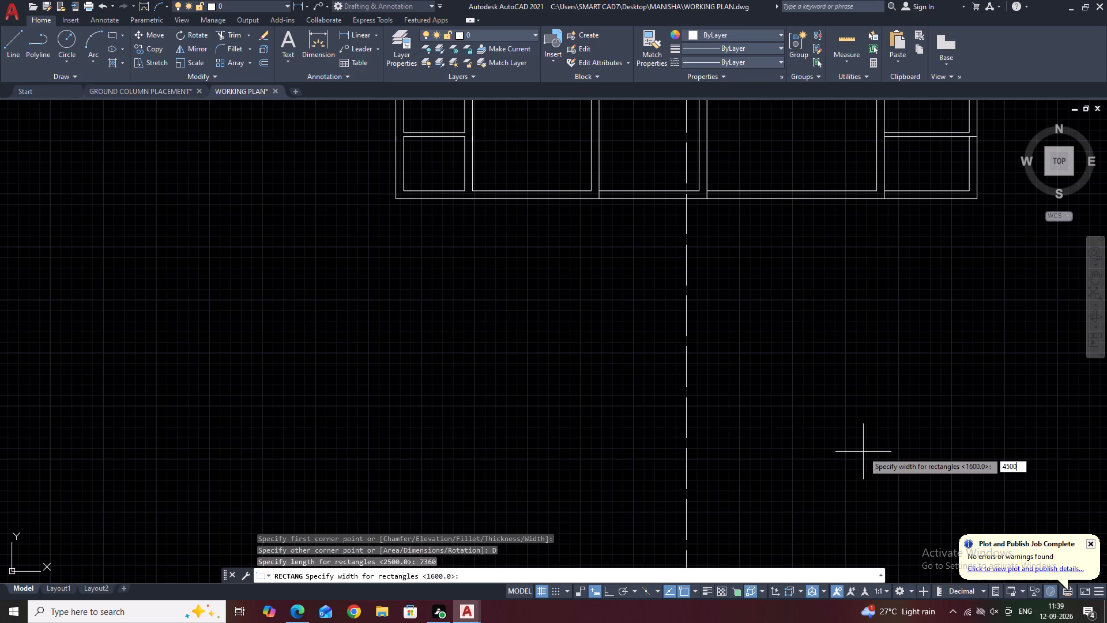
{"action": "key", "text": "Return"}
{"action": "left_click", "coordinate": [863, 452]}
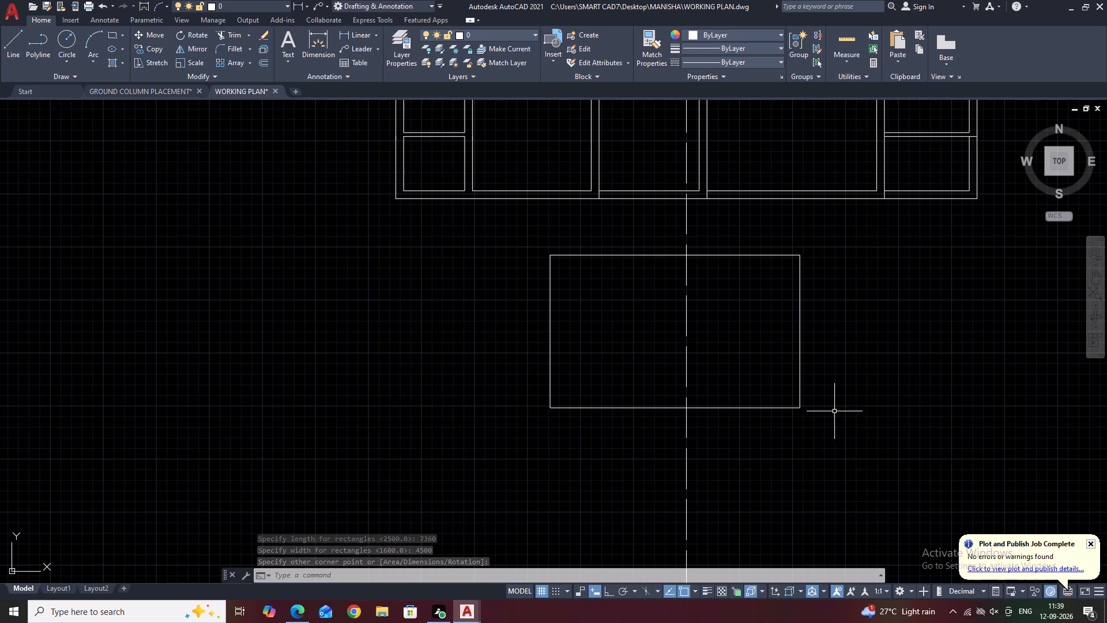
Move the 7360 by 4500 rectangle from its top edge's midpoint onto the dashed centreline.
{"action": "left_click_drag", "start_coordinate": [834, 412], "coordinate": [828, 406]}
{"action": "left_click", "coordinate": [790, 359]}
{"action": "middle_click_drag", "start_coordinate": [841, 436], "coordinate": [892, 387]}
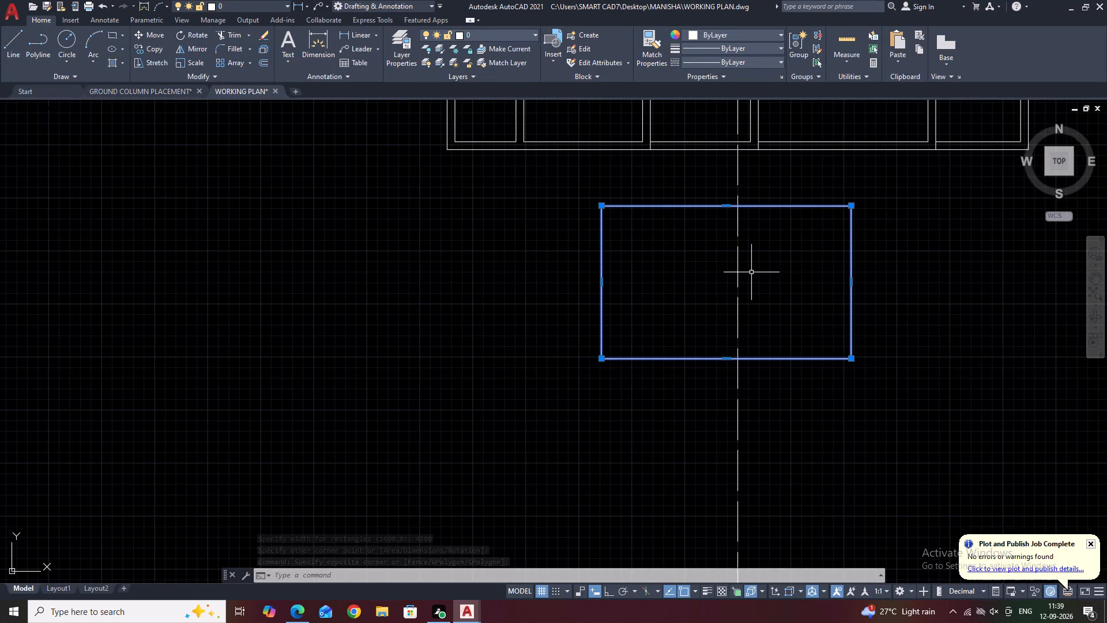
{"action": "type", "text": "M"}
{"action": "key", "text": "space"}
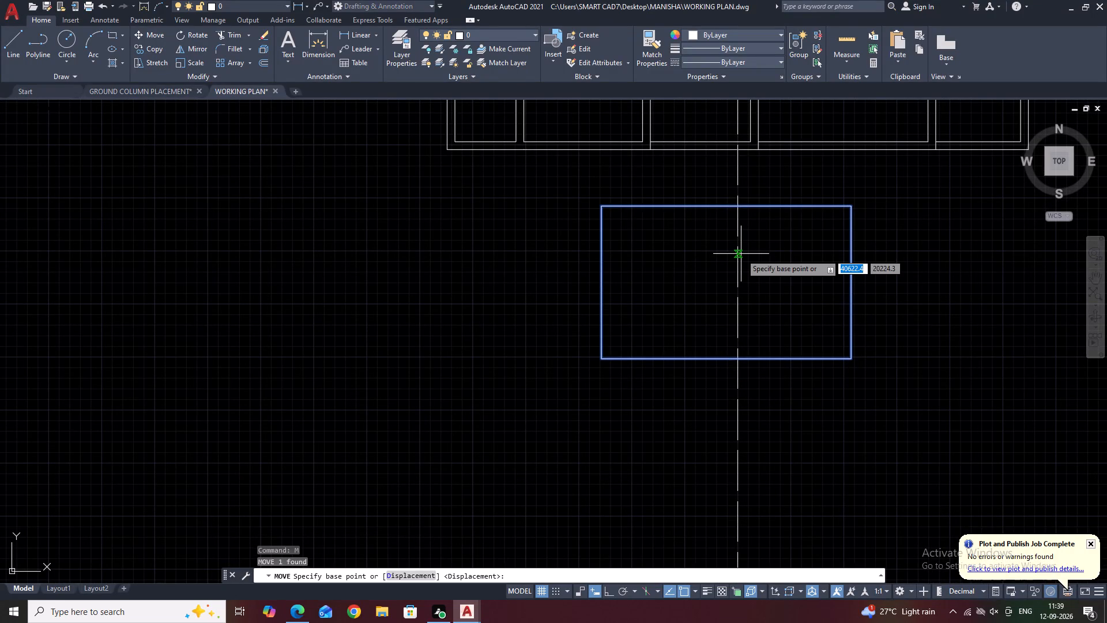
{"action": "left_click", "coordinate": [725, 204]}
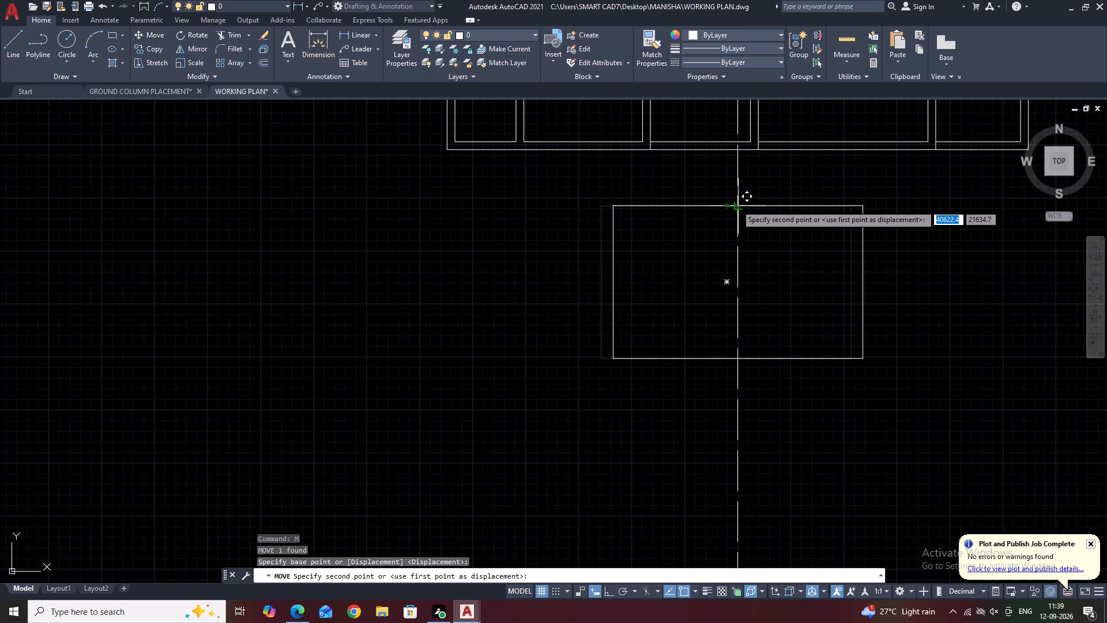
{"action": "left_click", "coordinate": [739, 205]}
Offset the 7360 by 4500 rectangle 230 outward to form the room's walls.
{"action": "left_click", "coordinate": [864, 230]}
{"action": "left_click", "coordinate": [837, 191]}
{"action": "left_click", "coordinate": [803, 215]}
{"action": "middle_click_drag", "start_coordinate": [837, 209], "coordinate": [875, 310]}
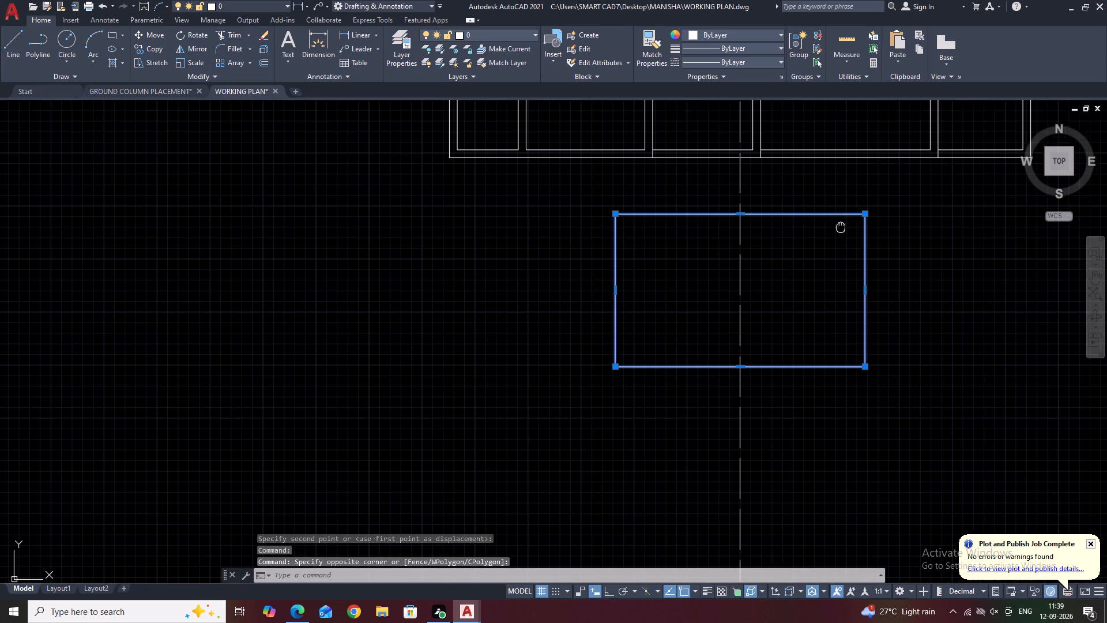
{"action": "middle_click_drag", "start_coordinate": [875, 310], "coordinate": [878, 318]}
{"action": "type", "text": "O"}
{"action": "key", "text": "space"}
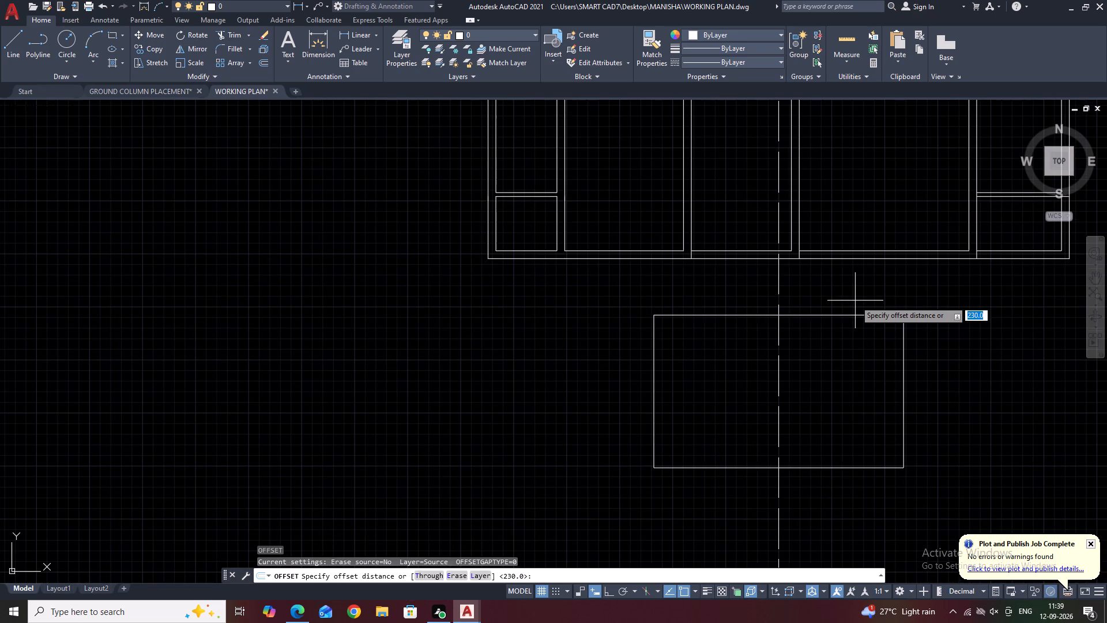
{"action": "key", "text": "Return"}
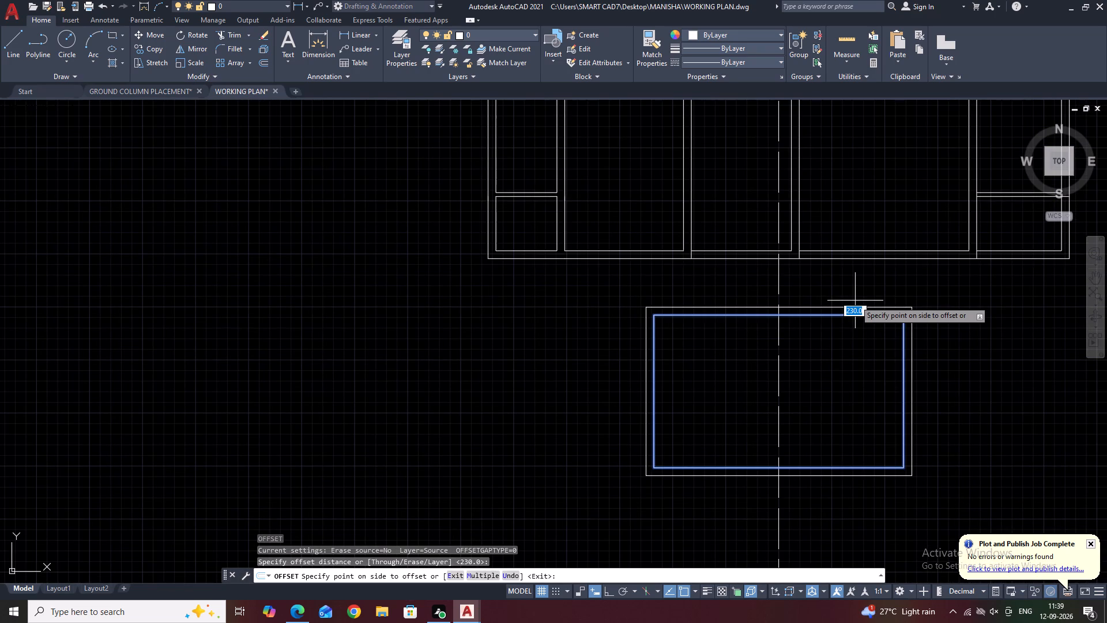
{"action": "left_click", "coordinate": [855, 301]}
{"action": "right_click", "coordinate": [833, 353]}
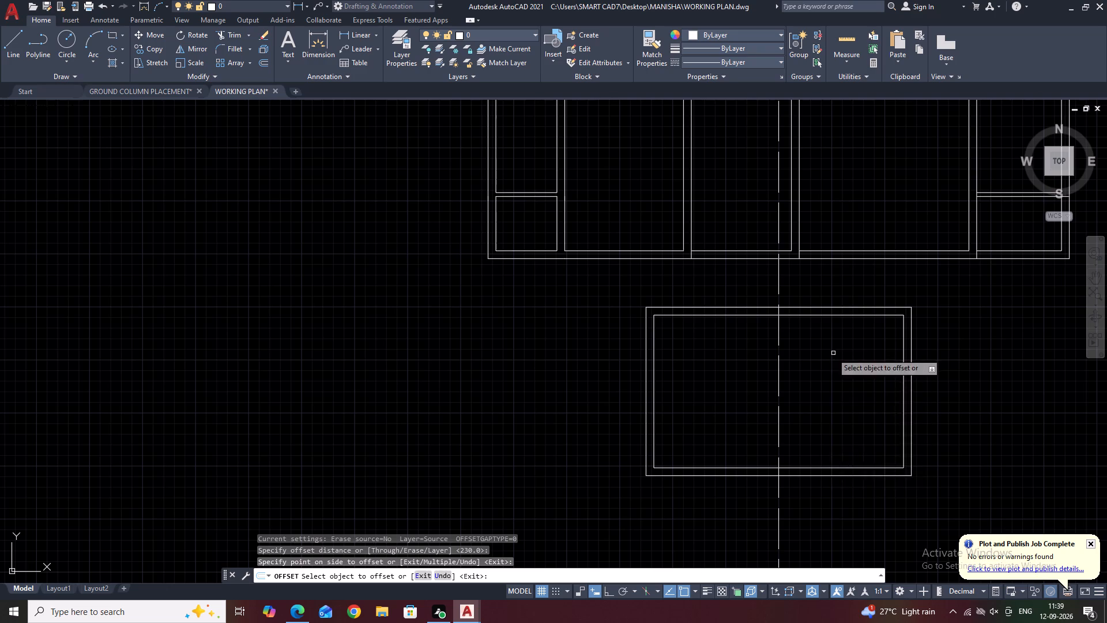
{"action": "right_click", "coordinate": [832, 353]}
{"action": "left_click", "coordinate": [869, 373]}
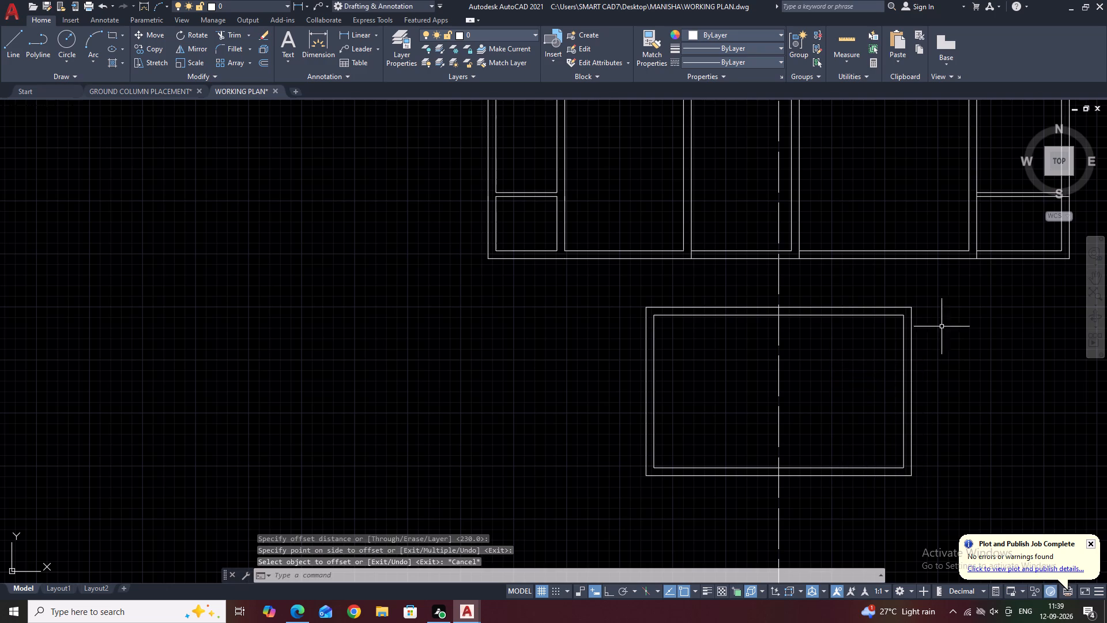
Move both room rectangles up along the centreline so the outer top edge meets the inner line of the plan's bottom wall.
{"action": "left_click", "coordinate": [942, 326]}
{"action": "left_click", "coordinate": [899, 369]}
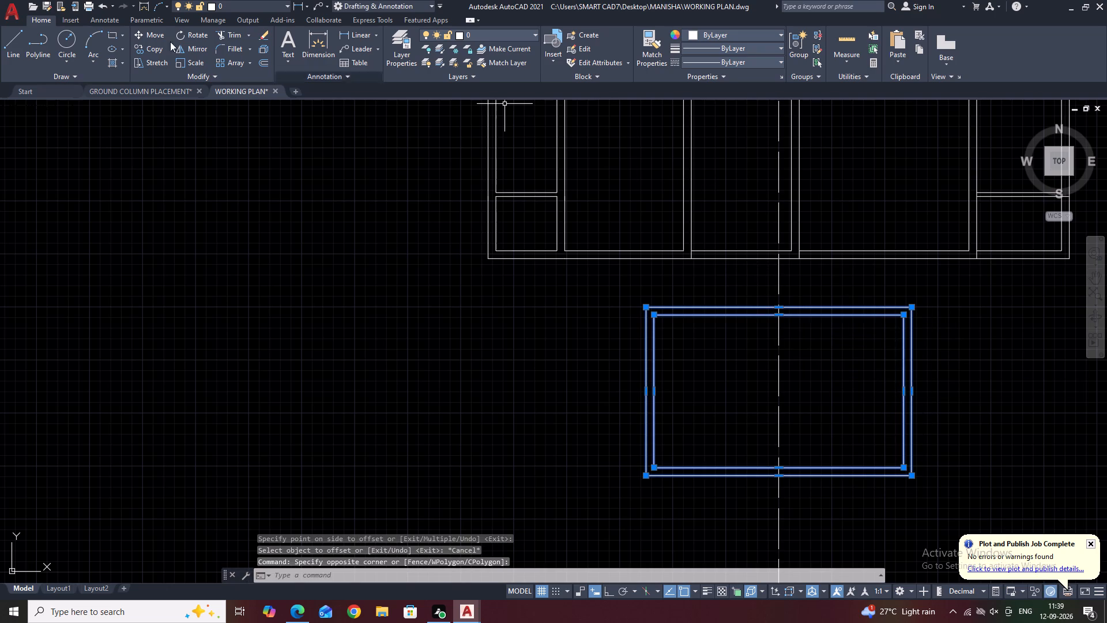
{"action": "left_click", "coordinate": [156, 33]}
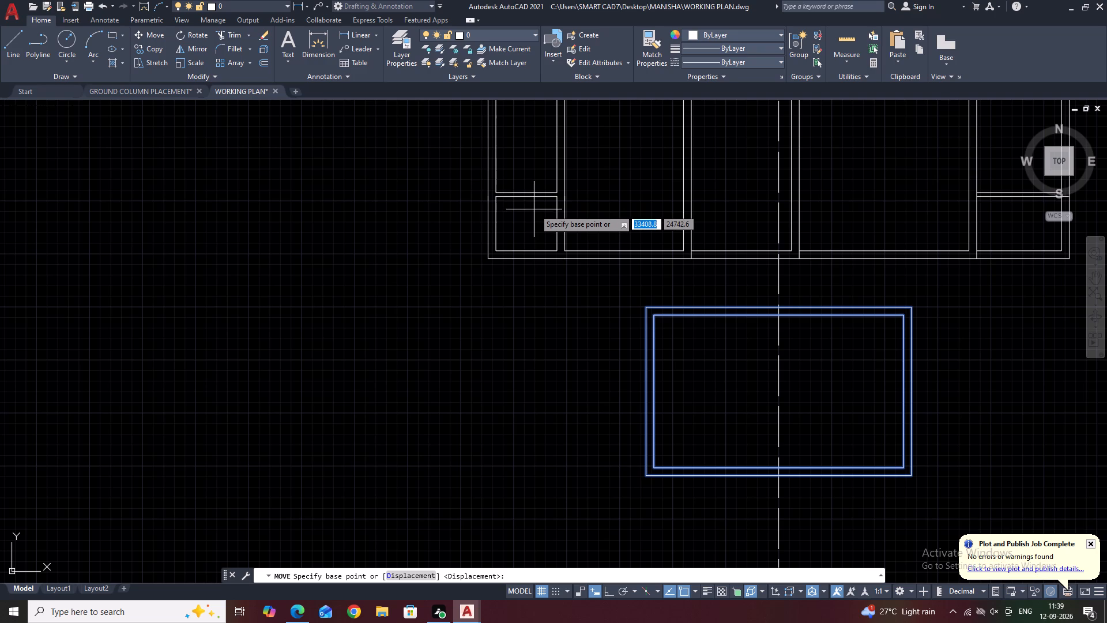
{"action": "left_click", "coordinate": [780, 307]}
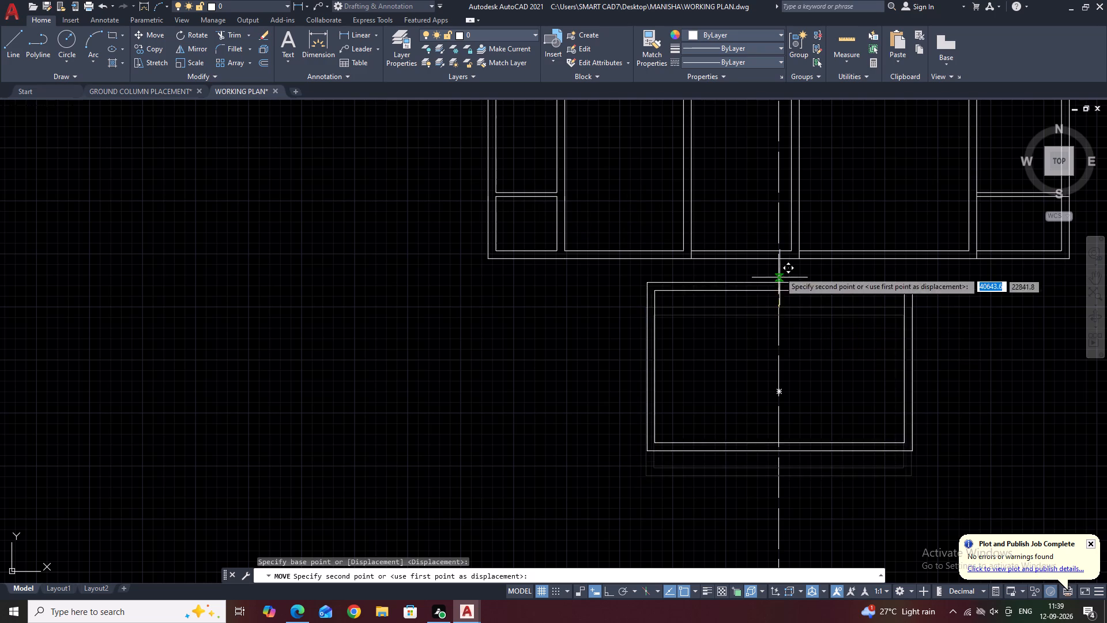
{"action": "left_click", "coordinate": [778, 251]}
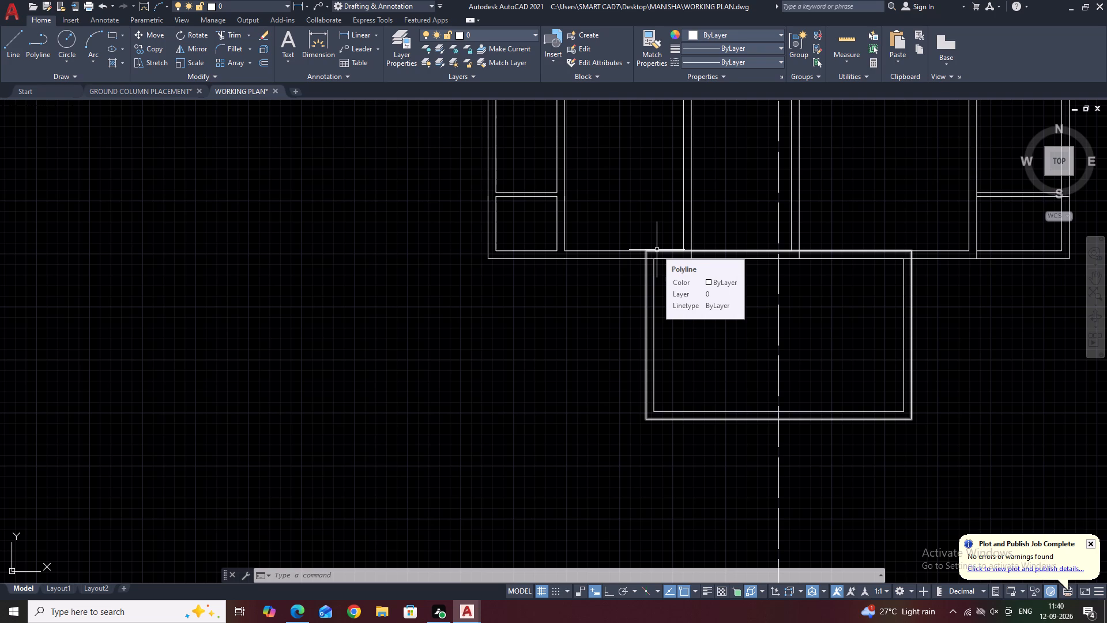
Draw a 4800 by 3650 rectangle in the empty space below the 7360 by 4500 room, across the dashed centreline.
{"action": "middle_click_drag", "start_coordinate": [872, 292], "coordinate": [789, 231]}
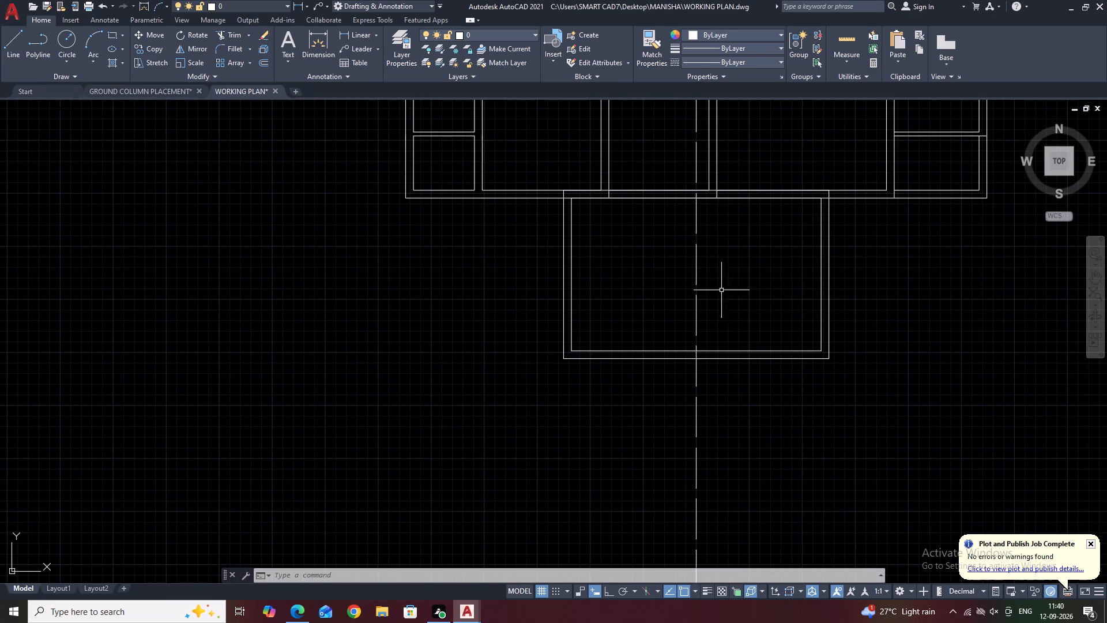
{"action": "middle_click_drag", "start_coordinate": [690, 300], "coordinate": [706, 313]}
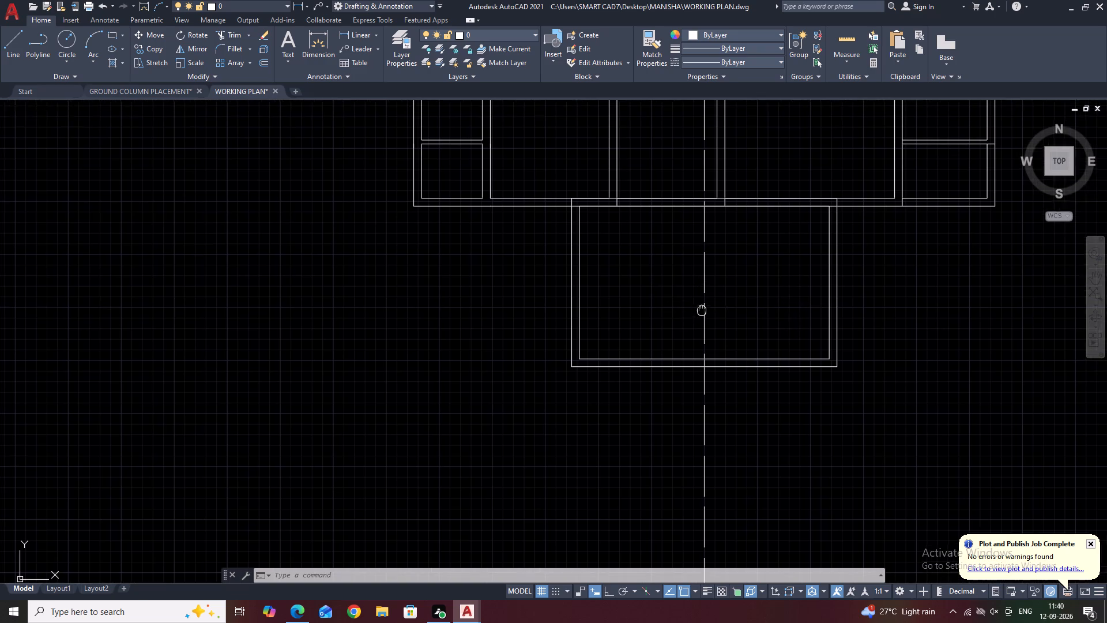
{"action": "middle_click_drag", "start_coordinate": [706, 313], "coordinate": [768, 241]}
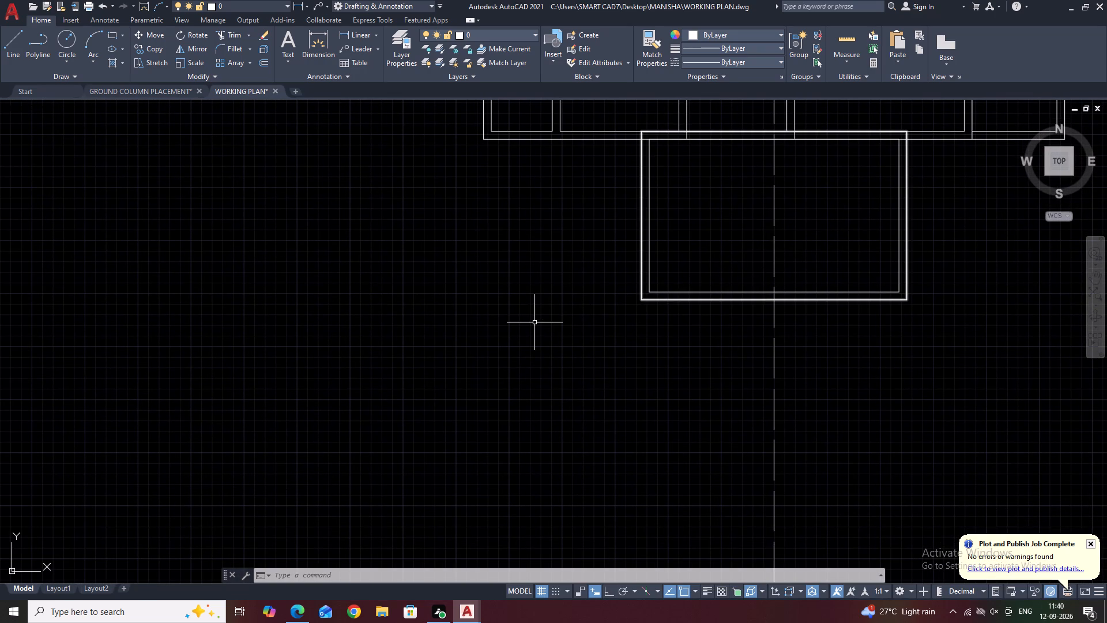
{"action": "middle_click_drag", "start_coordinate": [849, 324], "coordinate": [834, 299]}
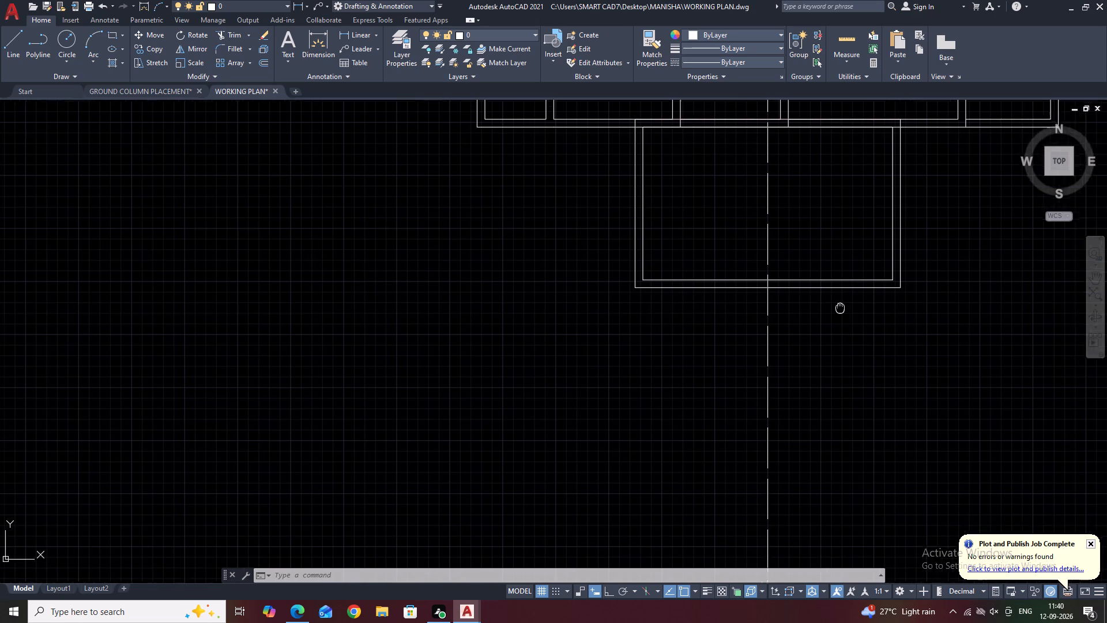
{"action": "middle_click_drag", "start_coordinate": [834, 299], "coordinate": [808, 233]}
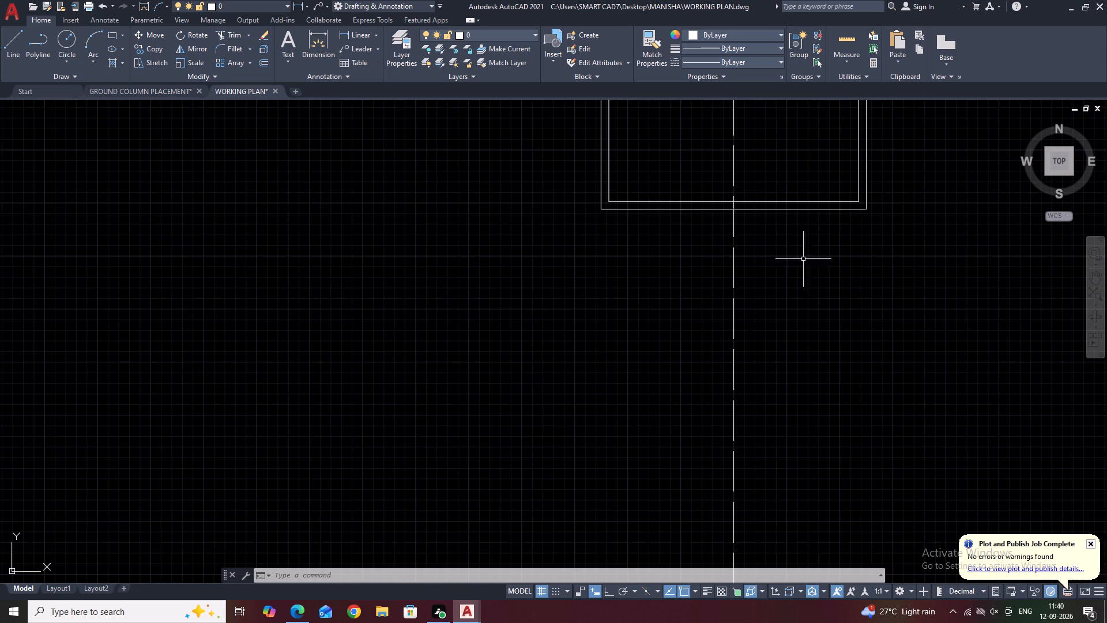
{"action": "middle_click_drag", "start_coordinate": [775, 268], "coordinate": [745, 329]}
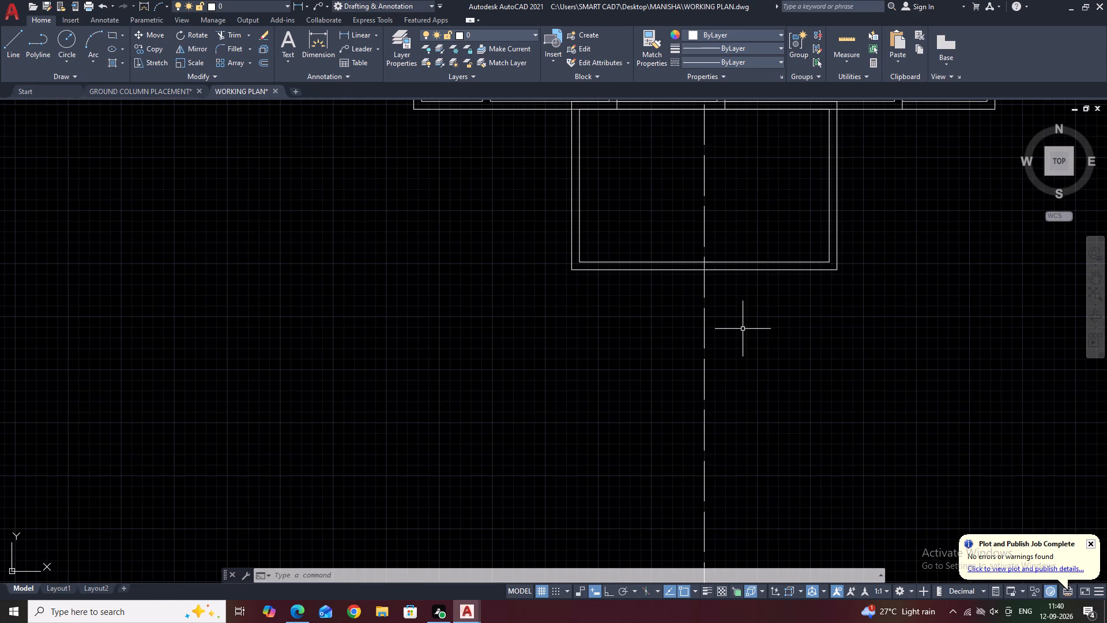
{"action": "type", "text": "REC"}
{"action": "key", "text": "space"}
{"action": "left_click", "coordinate": [584, 346]}
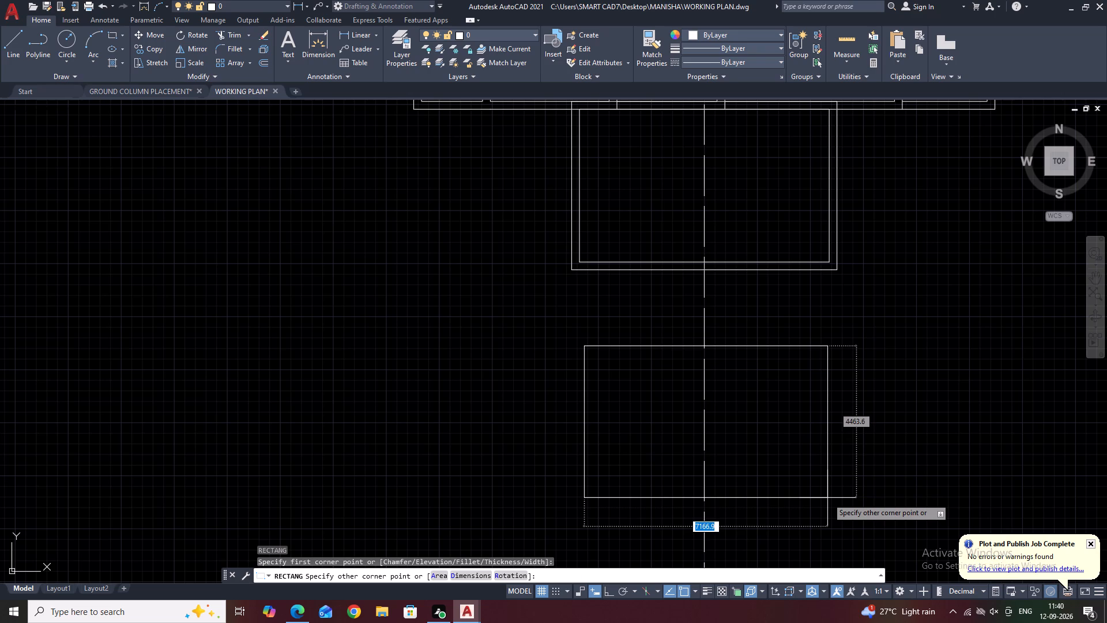
{"action": "type", "text": "D"}
{"action": "key", "text": "space"}
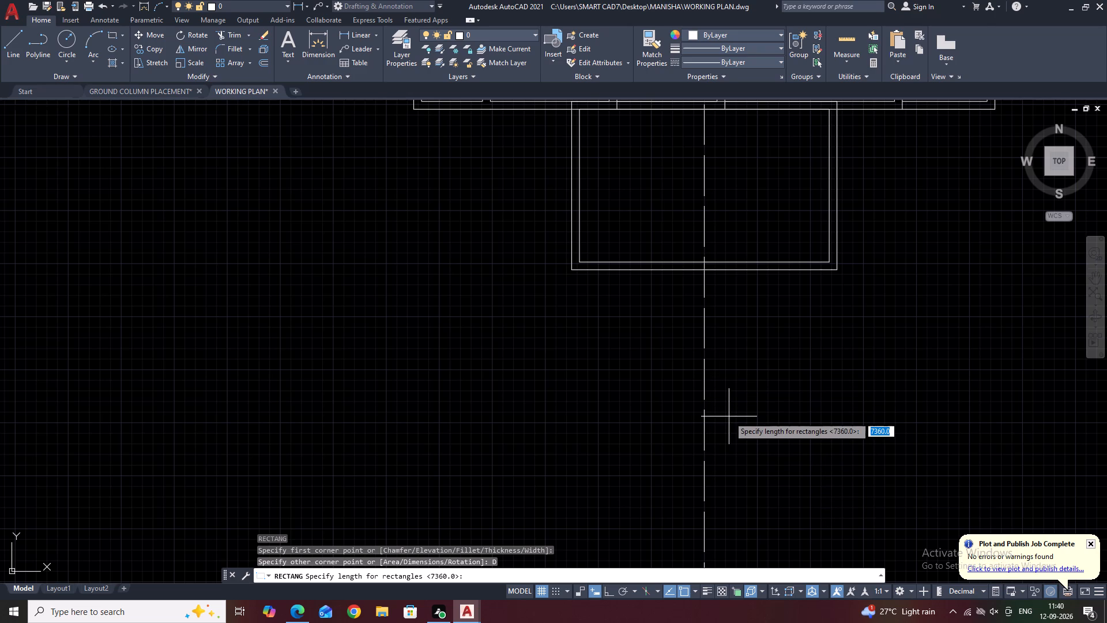
{"action": "type", "text": "4800"}
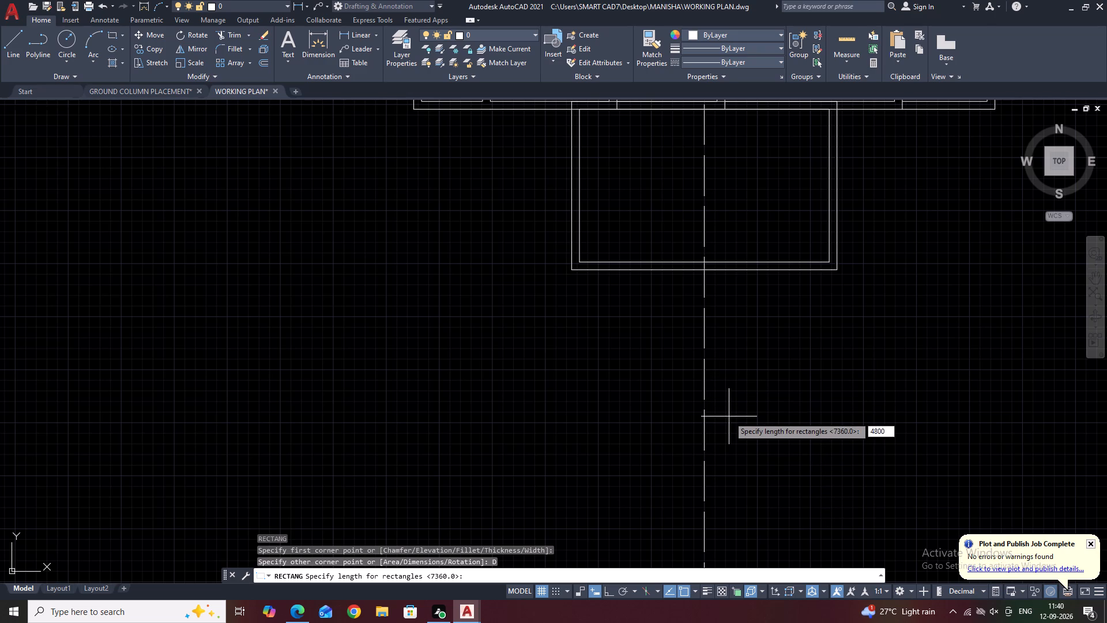
{"action": "key", "text": "Return"}
{"action": "type", "text": "3650"}
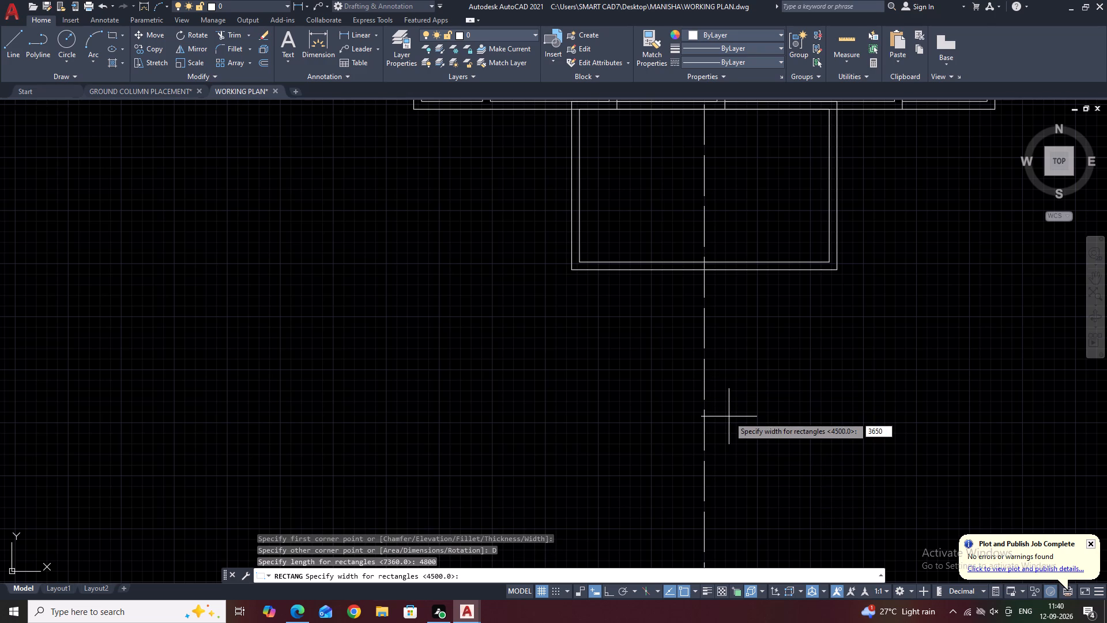
{"action": "key", "text": "Return"}
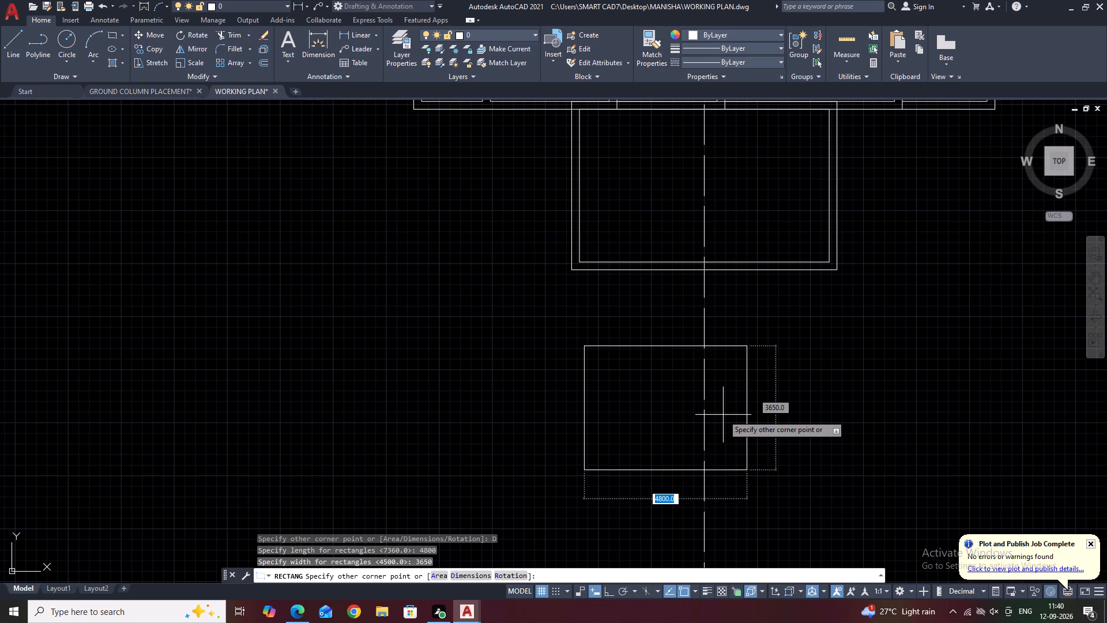
{"action": "left_click", "coordinate": [735, 421]}
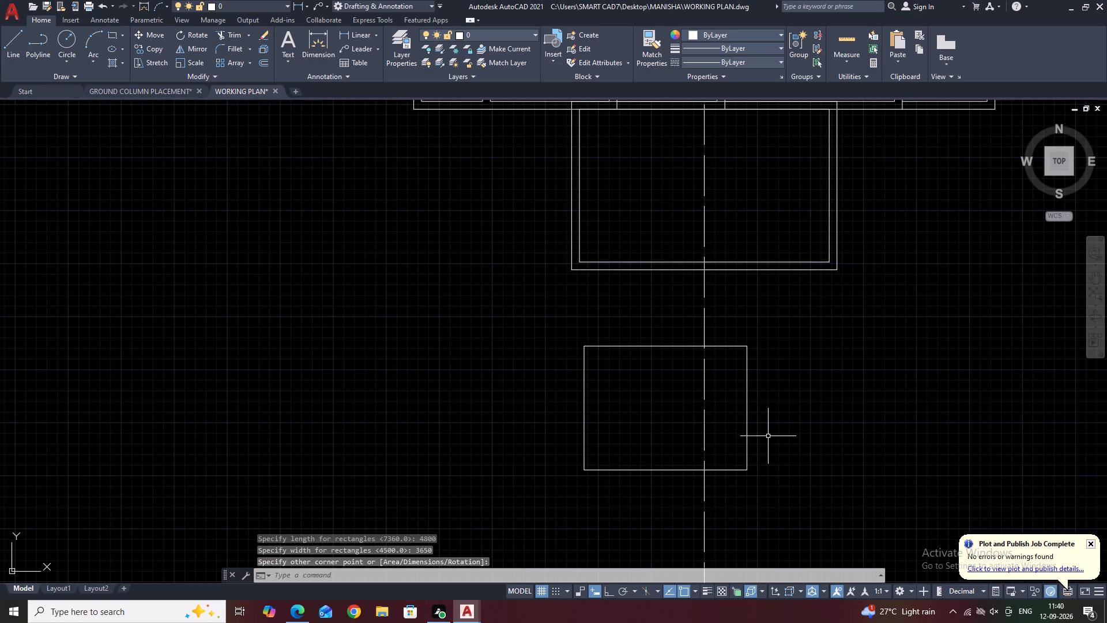
Move the 4800 by 3650 rectangle from its top edge's midpoint to the midpoint of the upper room's outer bottom edge.
{"action": "left_click", "coordinate": [769, 437]}
{"action": "left_click", "coordinate": [735, 388]}
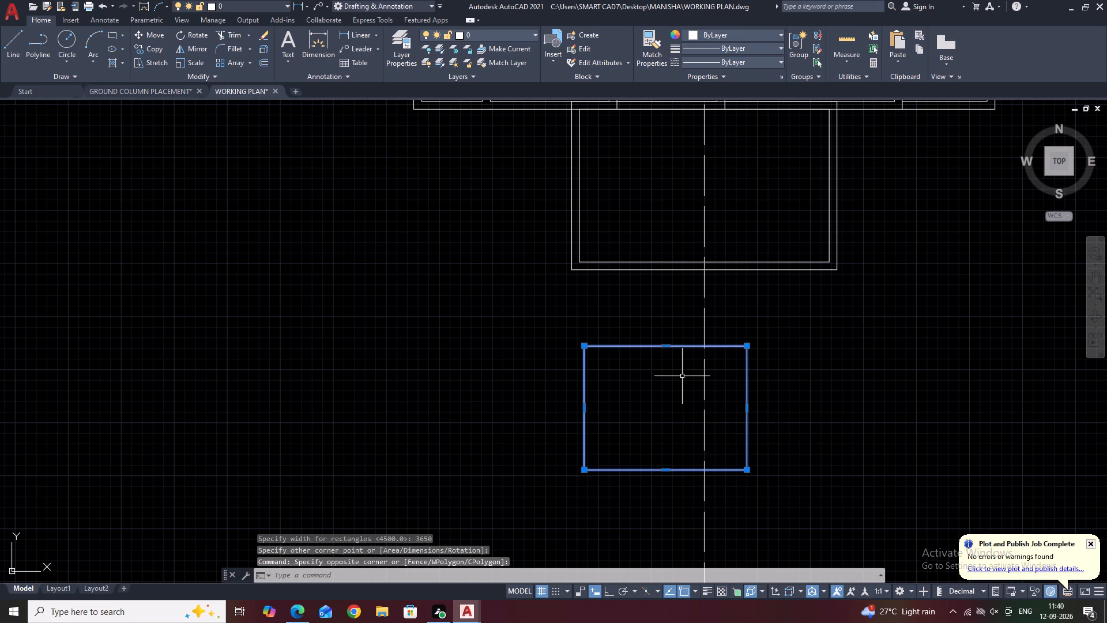
{"action": "type", "text": "M"}
{"action": "key", "text": "space"}
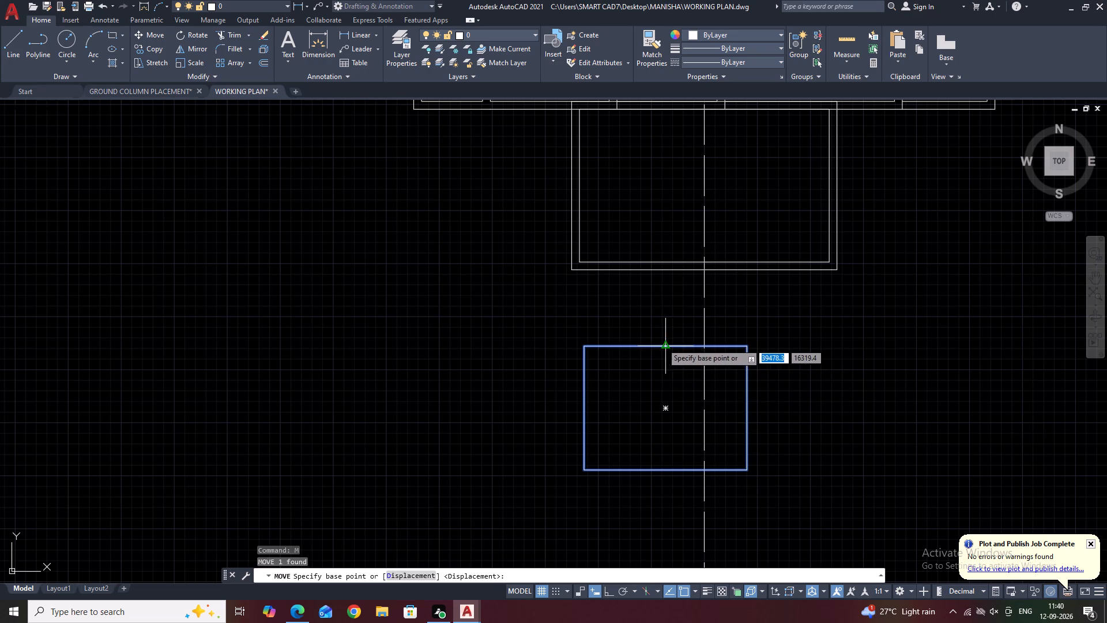
{"action": "left_click", "coordinate": [661, 343]}
{"action": "left_click", "coordinate": [706, 269]}
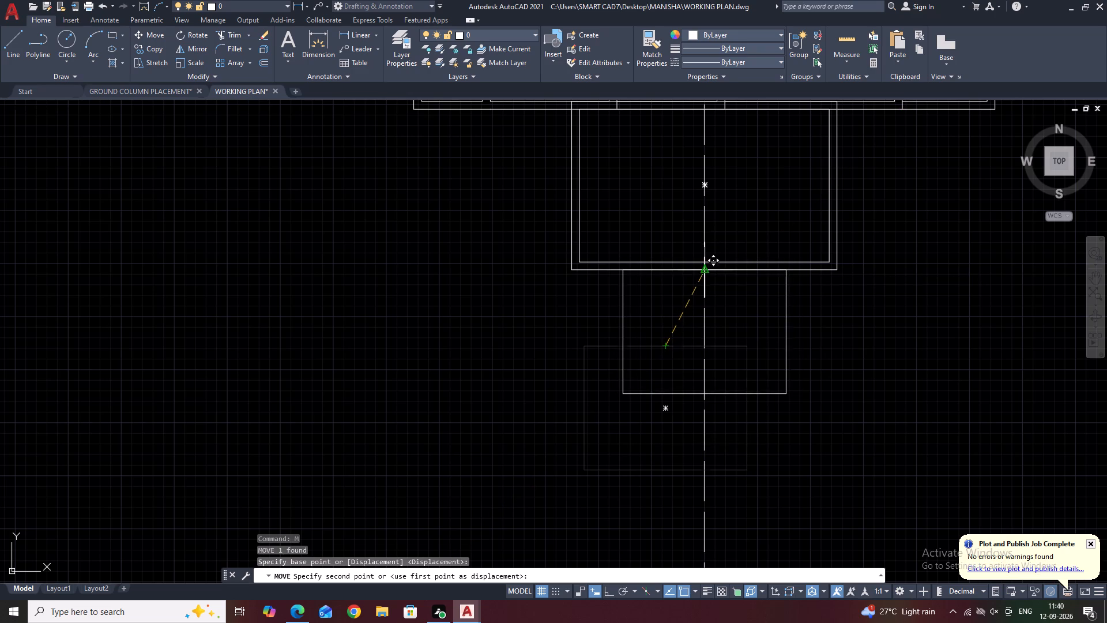
Offset the 4800 by 3650 rectangle 230 outward to form the room's walls.
{"action": "left_click", "coordinate": [839, 380]}
{"action": "left_click", "coordinate": [776, 317]}
{"action": "middle_click_drag", "start_coordinate": [796, 332], "coordinate": [821, 361]}
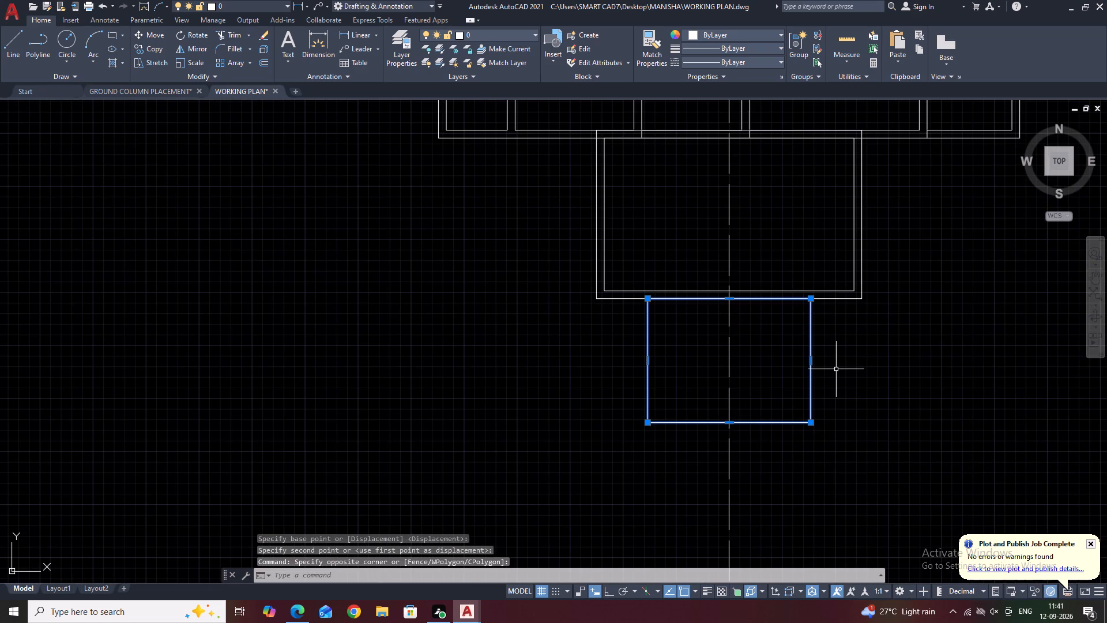
{"action": "type", "text": "O"}
{"action": "key", "text": "space"}
{"action": "key", "text": "Return"}
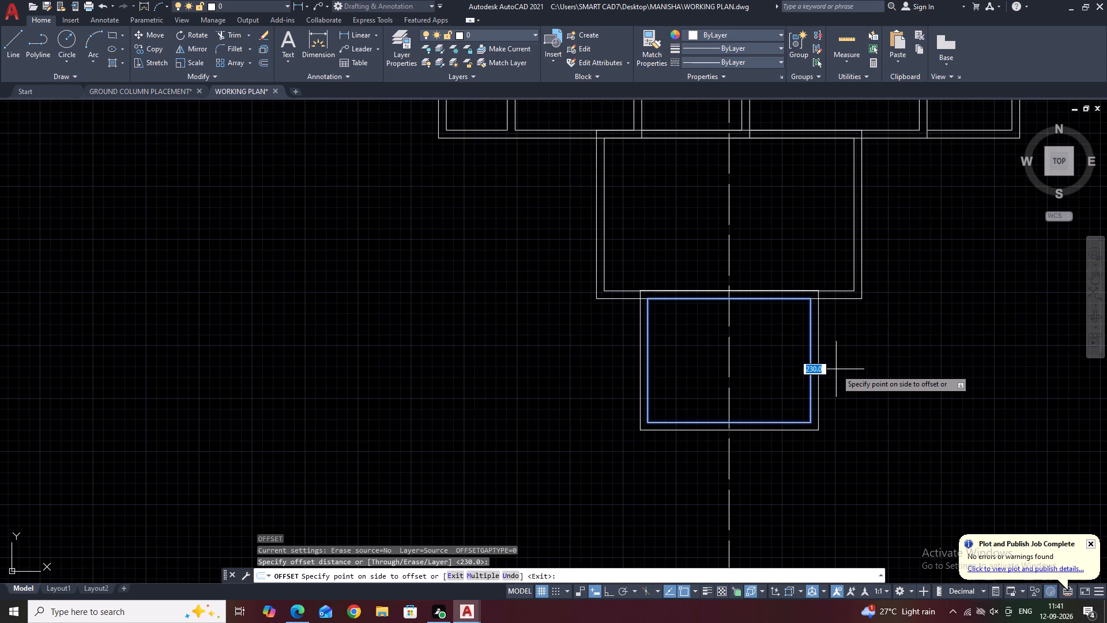
{"action": "left_click", "coordinate": [833, 369]}
{"action": "right_click", "coordinate": [831, 365]}
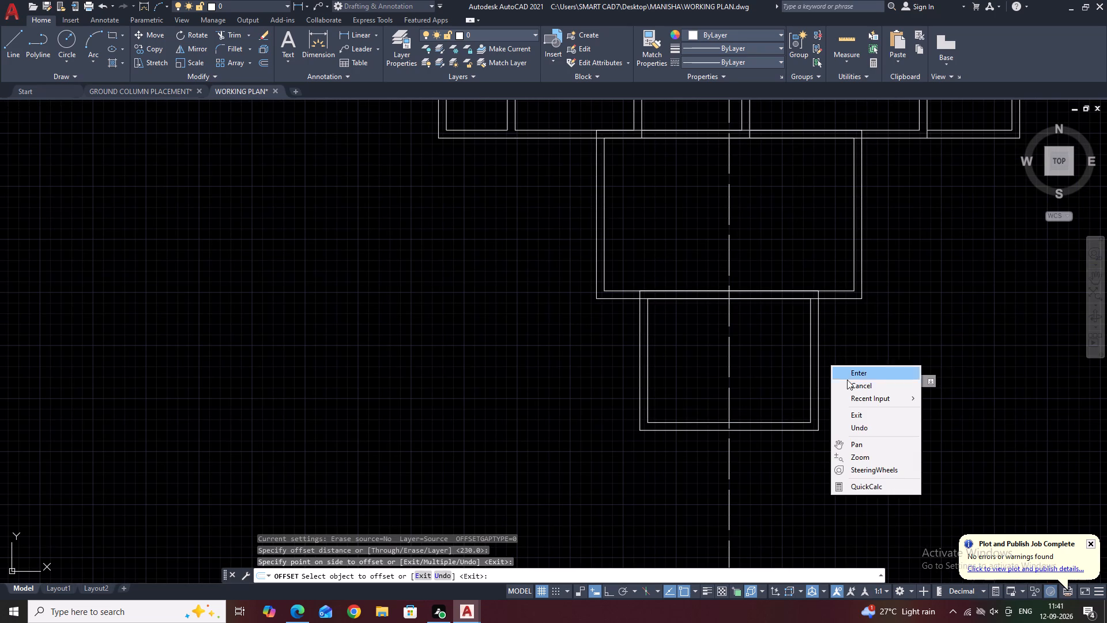
{"action": "left_click", "coordinate": [848, 381]}
Draw a 4200 by 3500 rectangle in the empty space below the plan, to the right of the dashed centreline.
{"action": "middle_click_drag", "start_coordinate": [917, 352], "coordinate": [874, 292]}
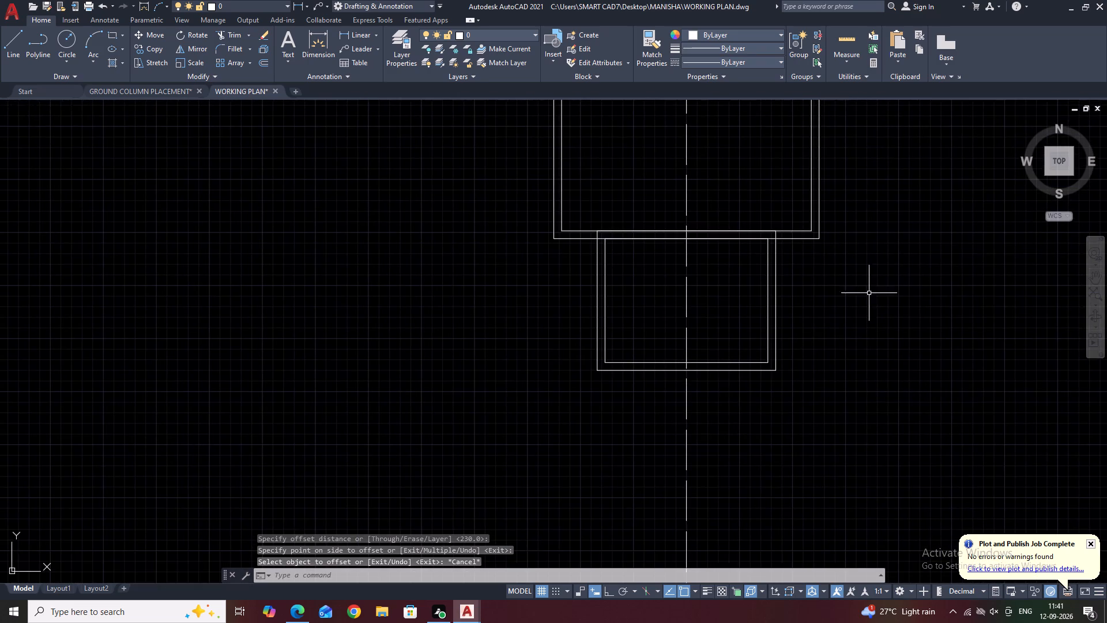
{"action": "middle_click_drag", "start_coordinate": [836, 309], "coordinate": [856, 346]}
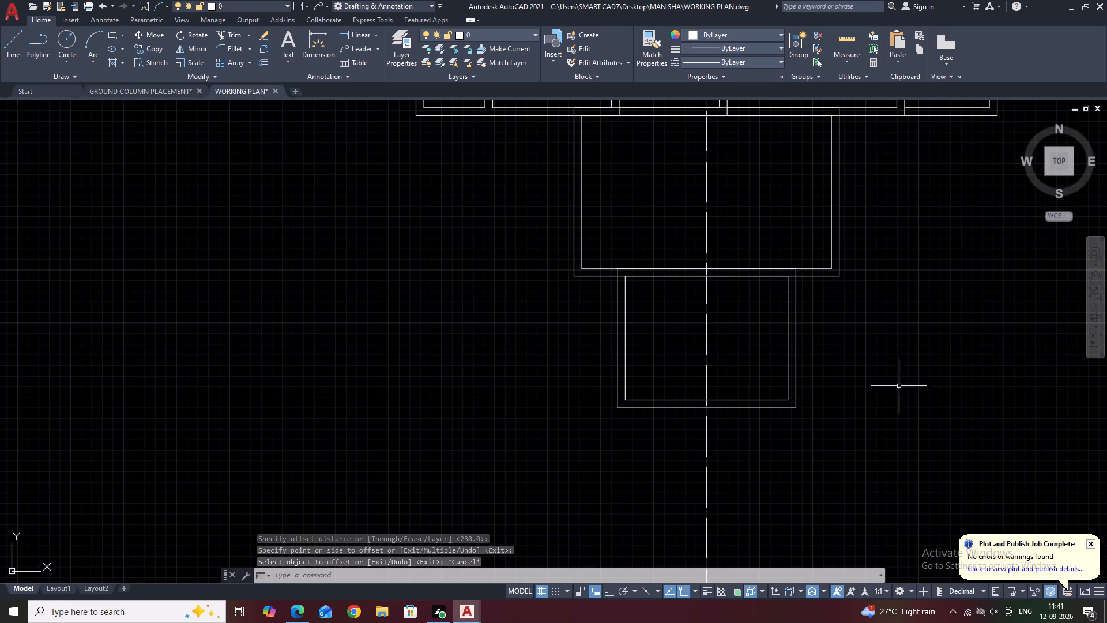
{"action": "middle_click_drag", "start_coordinate": [974, 394], "coordinate": [887, 337]}
{"action": "scroll", "coordinate": [887, 337], "scroll_direction": "down", "scroll_amount": 1}
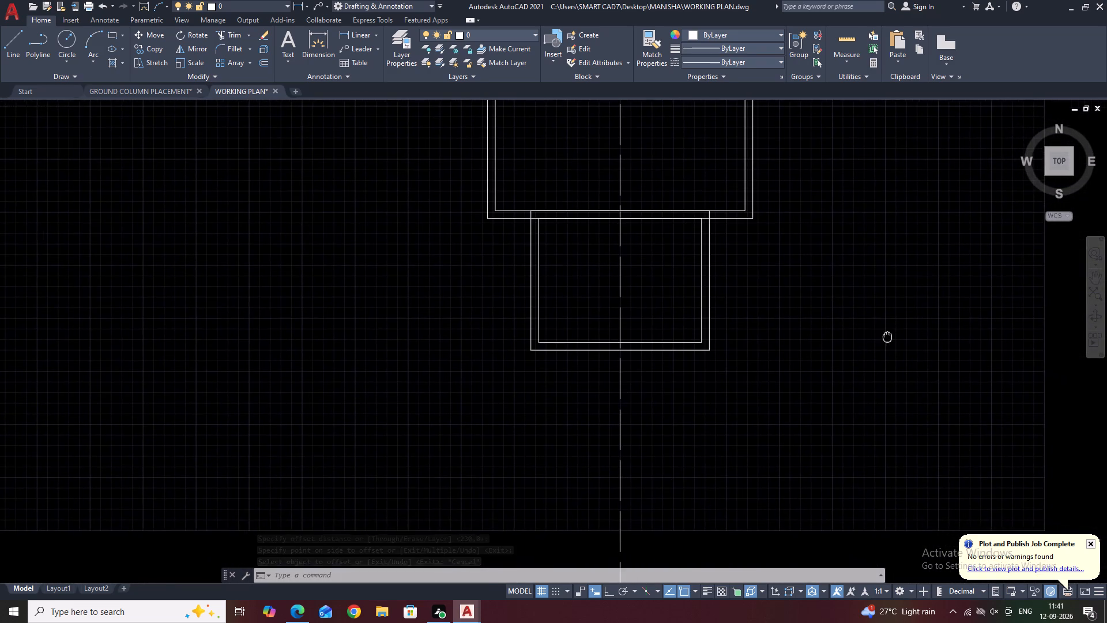
{"action": "middle_click_drag", "start_coordinate": [887, 337], "coordinate": [887, 337]}
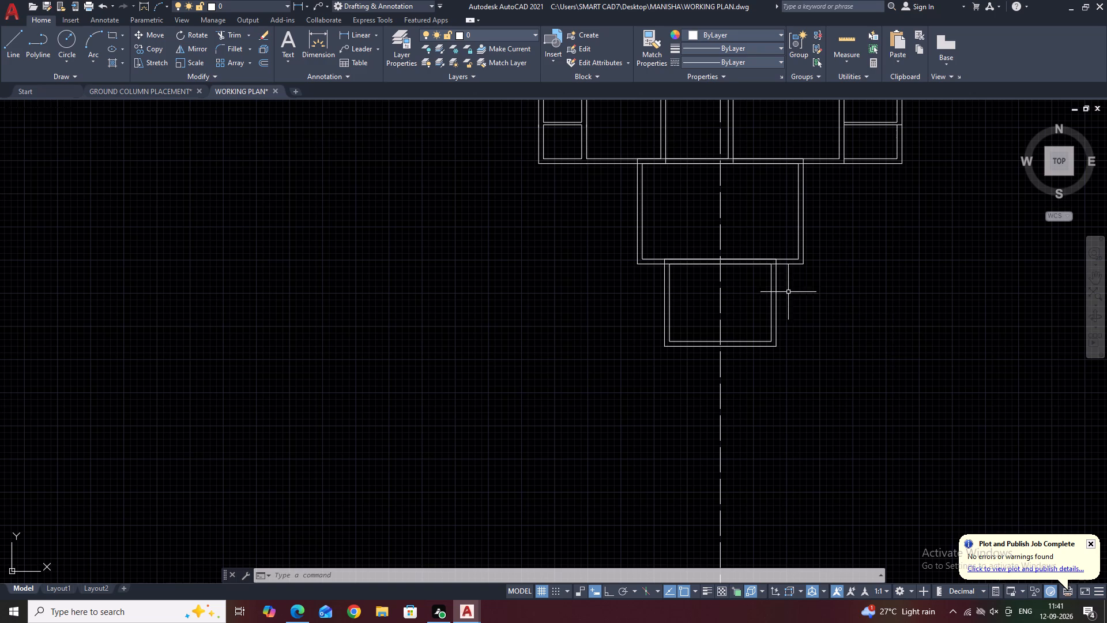
{"action": "middle_click_drag", "start_coordinate": [790, 285], "coordinate": [861, 321]}
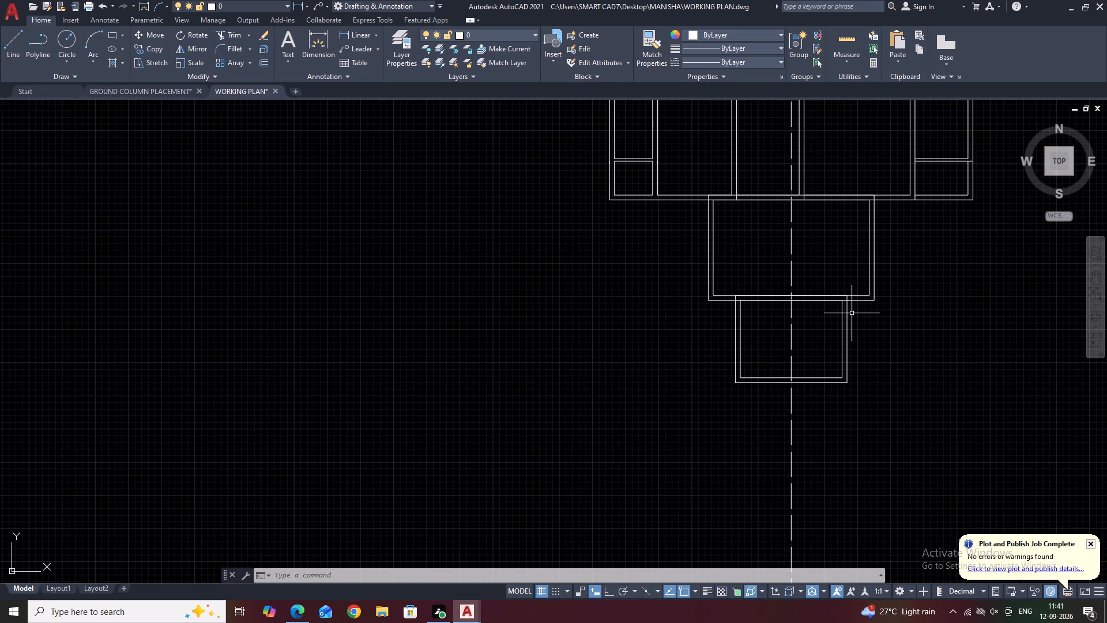
{"action": "type", "text": "REC"}
{"action": "key", "text": "space"}
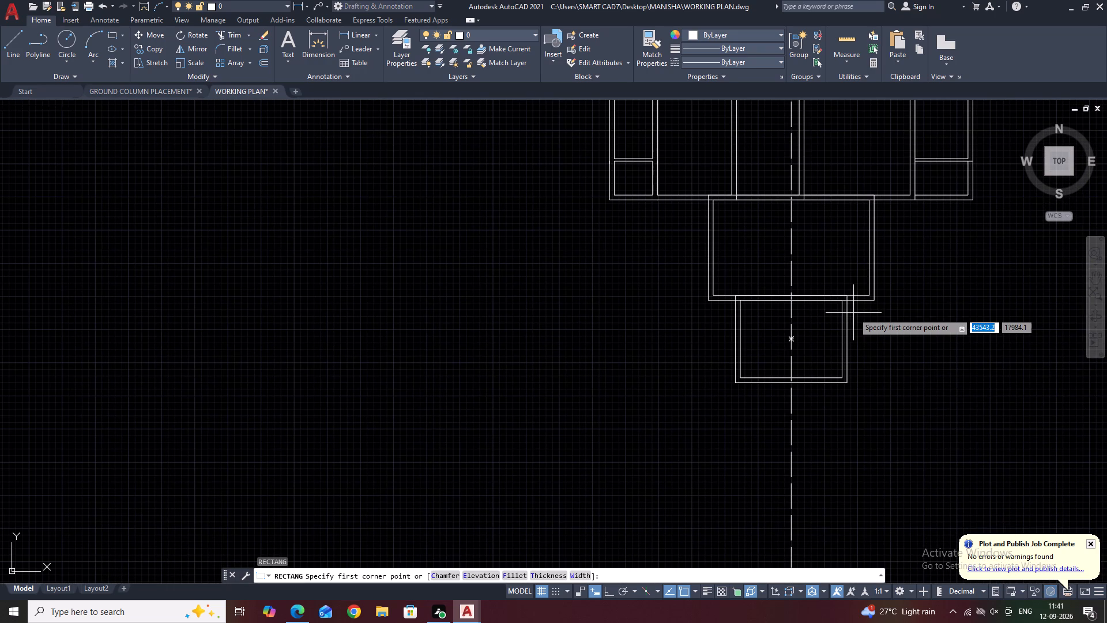
{"action": "middle_click_drag", "start_coordinate": [920, 307], "coordinate": [788, 241]}
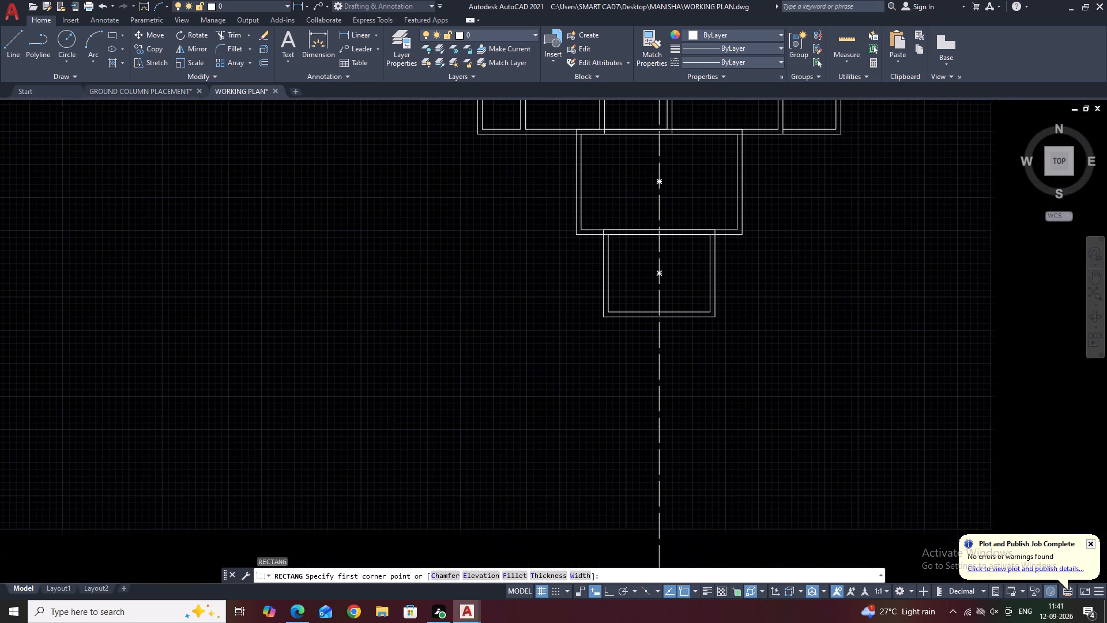
{"action": "middle_click_drag", "start_coordinate": [813, 252], "coordinate": [751, 246]}
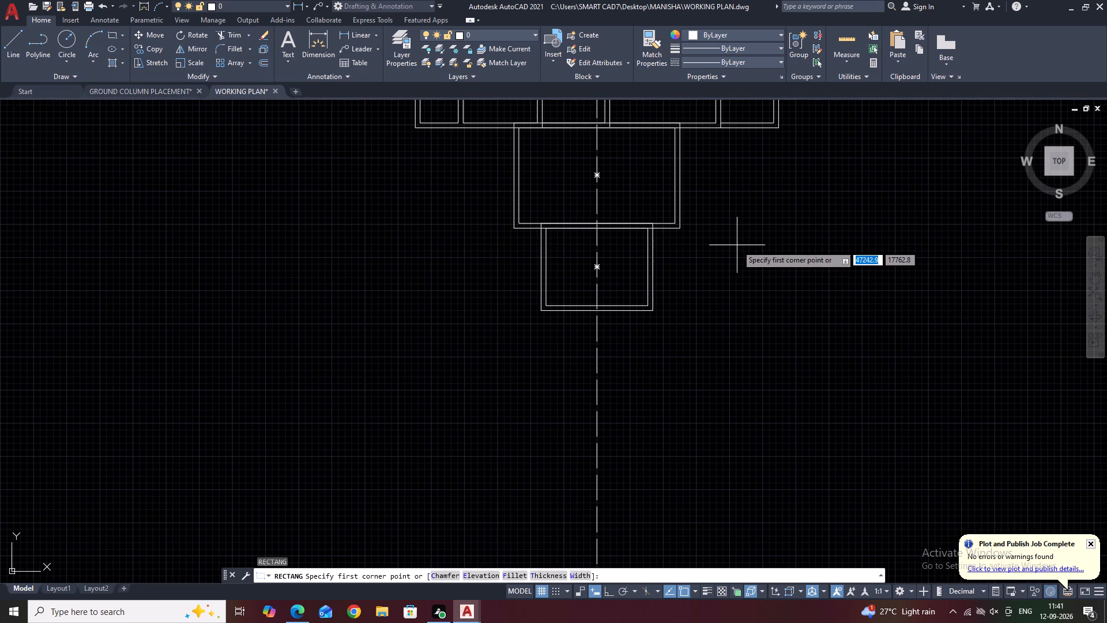
{"action": "middle_click_drag", "start_coordinate": [858, 302], "coordinate": [849, 295]}
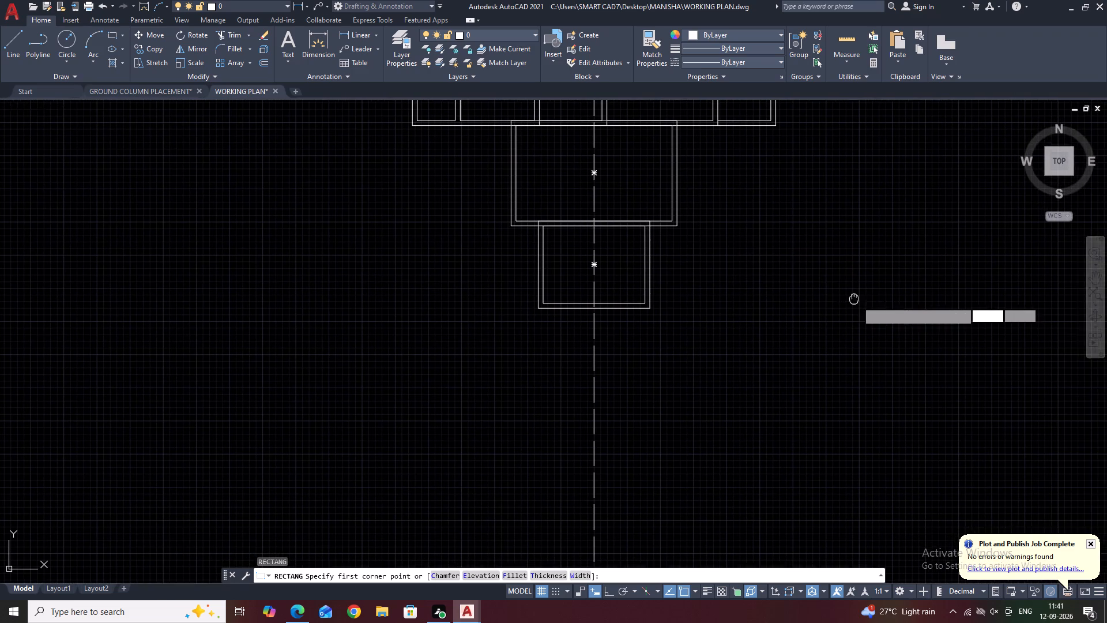
{"action": "middle_click_drag", "start_coordinate": [849, 295], "coordinate": [792, 273]}
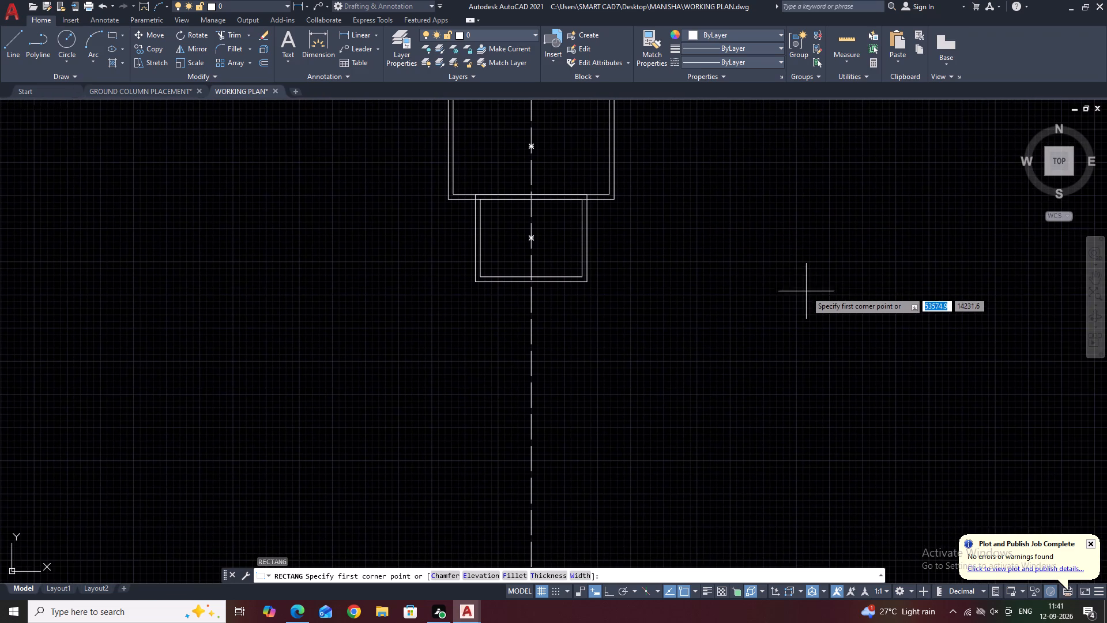
{"action": "scroll", "coordinate": [808, 295], "scroll_direction": "down", "scroll_amount": 1}
{"action": "middle_click_drag", "start_coordinate": [850, 323], "coordinate": [808, 275]}
{"action": "left_click", "coordinate": [688, 275]}
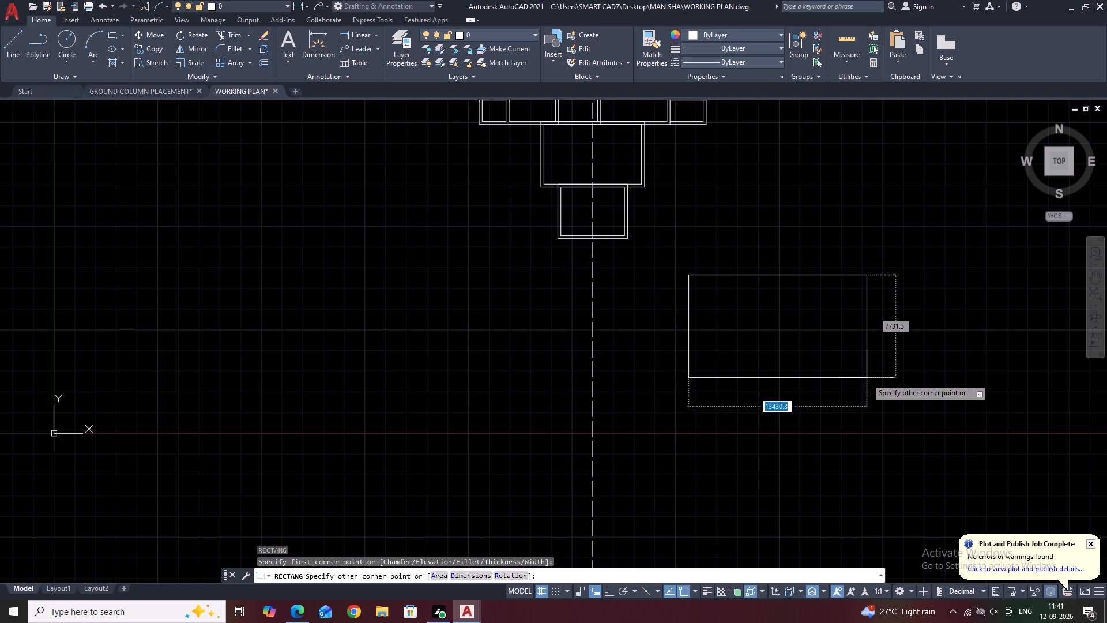
{"action": "type", "text": "D"}
{"action": "key", "text": "space"}
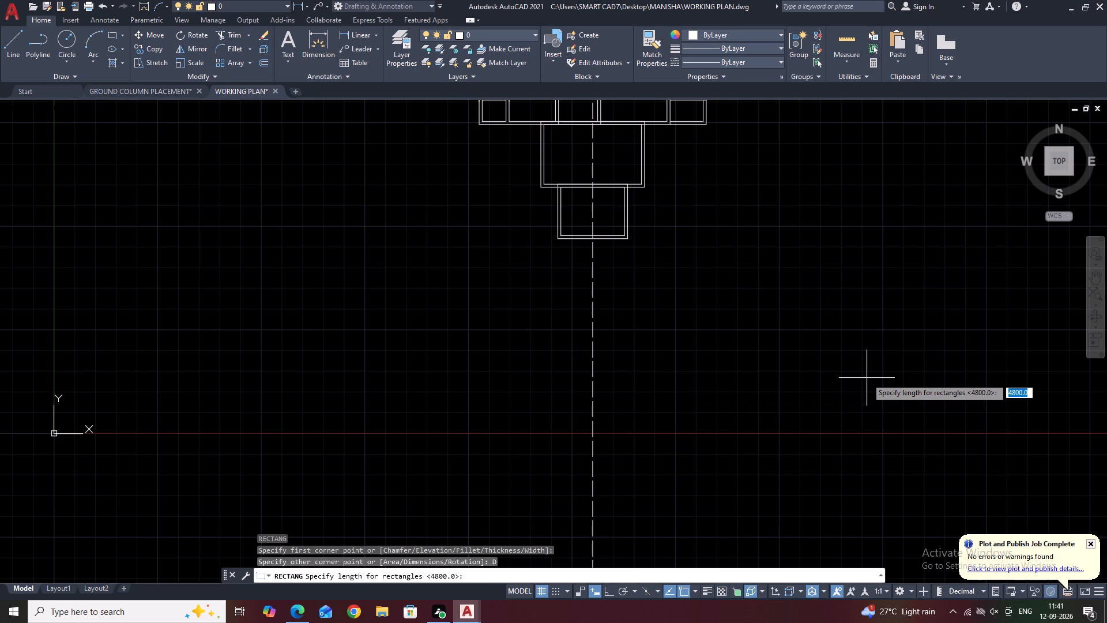
{"action": "type", "text": "4200"}
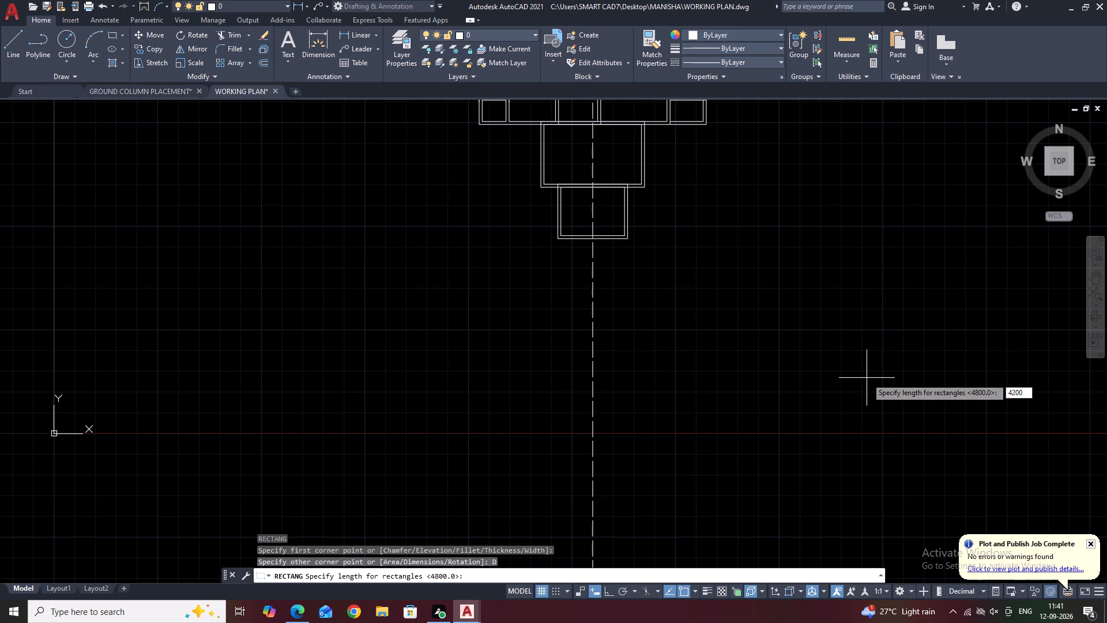
{"action": "key", "text": "Return"}
{"action": "type", "text": "3500"}
{"action": "key", "text": "Return"}
{"action": "left_click", "coordinate": [865, 377]}
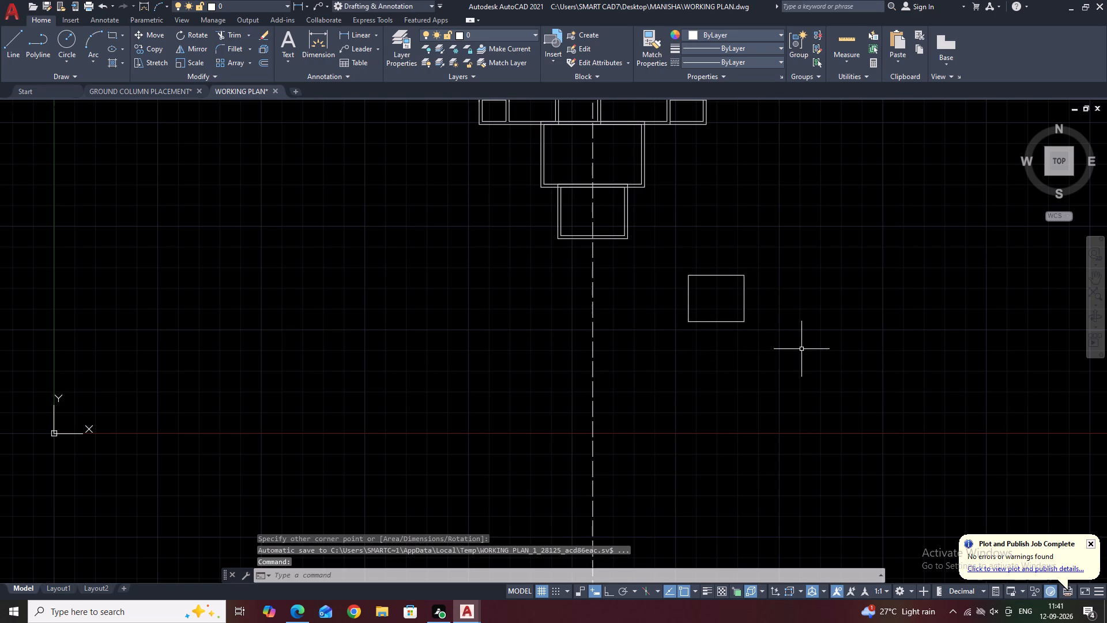
Offset the 4200 by 3500 rectangle 230 outward to form the room's walls.
{"action": "left_click_drag", "start_coordinate": [789, 333], "coordinate": [775, 320]}
{"action": "left_click", "coordinate": [717, 272]}
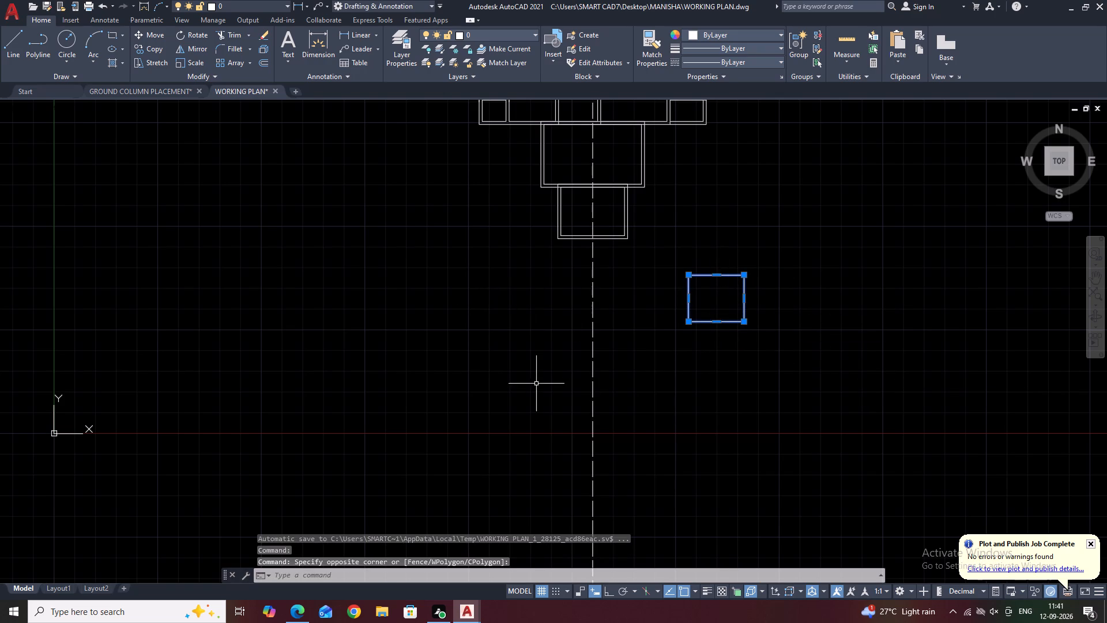
{"action": "type", "text": "O"}
{"action": "key", "text": "space"}
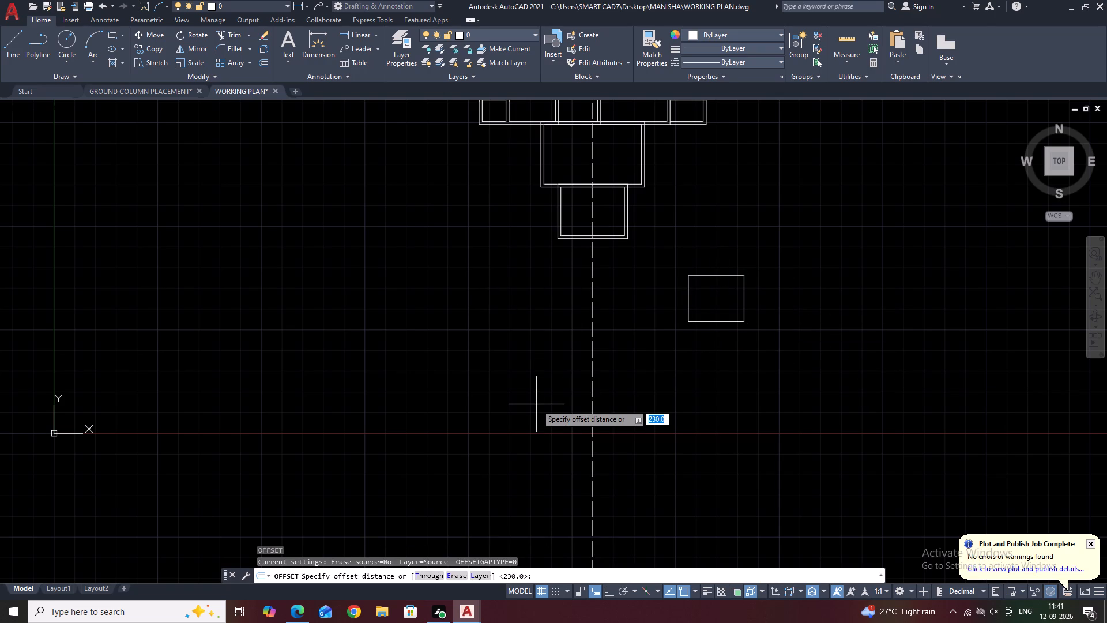
{"action": "key", "text": "Return"}
{"action": "left_click", "coordinate": [511, 396]}
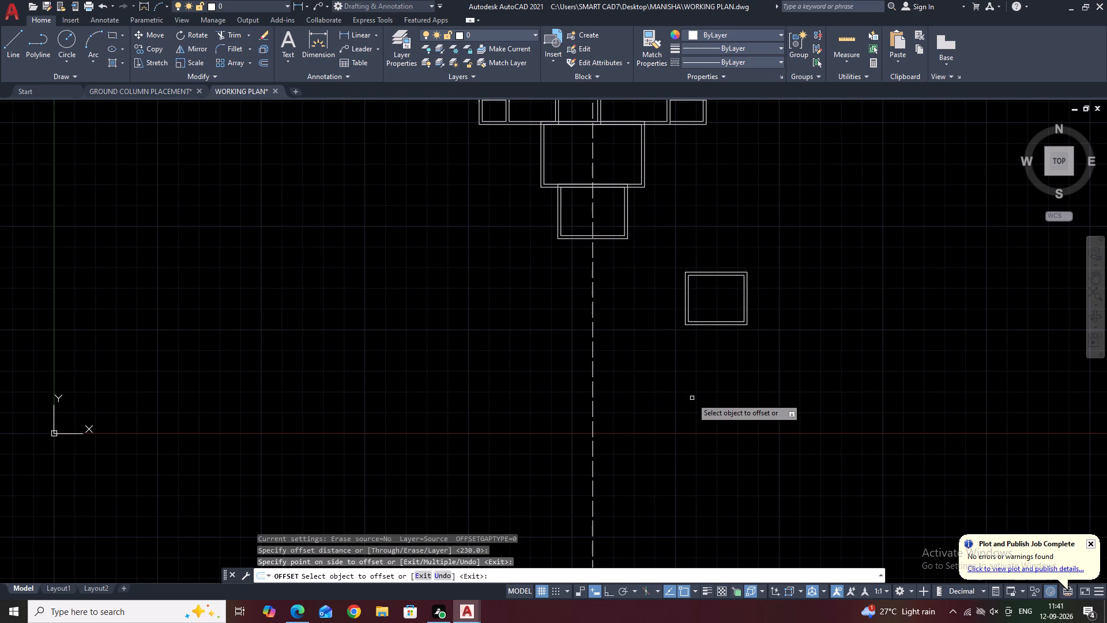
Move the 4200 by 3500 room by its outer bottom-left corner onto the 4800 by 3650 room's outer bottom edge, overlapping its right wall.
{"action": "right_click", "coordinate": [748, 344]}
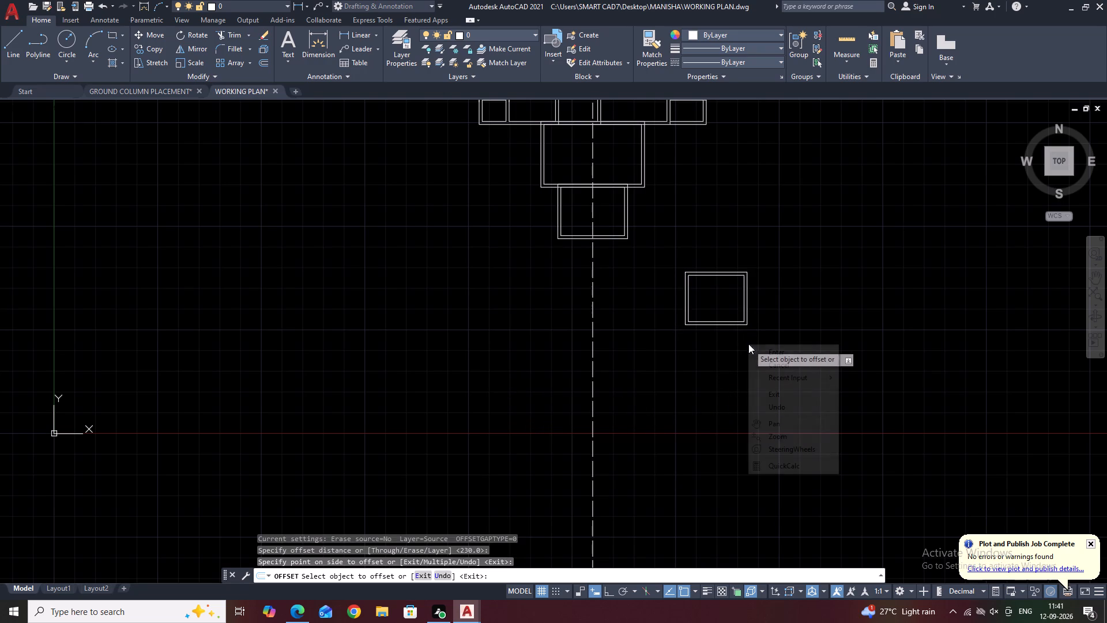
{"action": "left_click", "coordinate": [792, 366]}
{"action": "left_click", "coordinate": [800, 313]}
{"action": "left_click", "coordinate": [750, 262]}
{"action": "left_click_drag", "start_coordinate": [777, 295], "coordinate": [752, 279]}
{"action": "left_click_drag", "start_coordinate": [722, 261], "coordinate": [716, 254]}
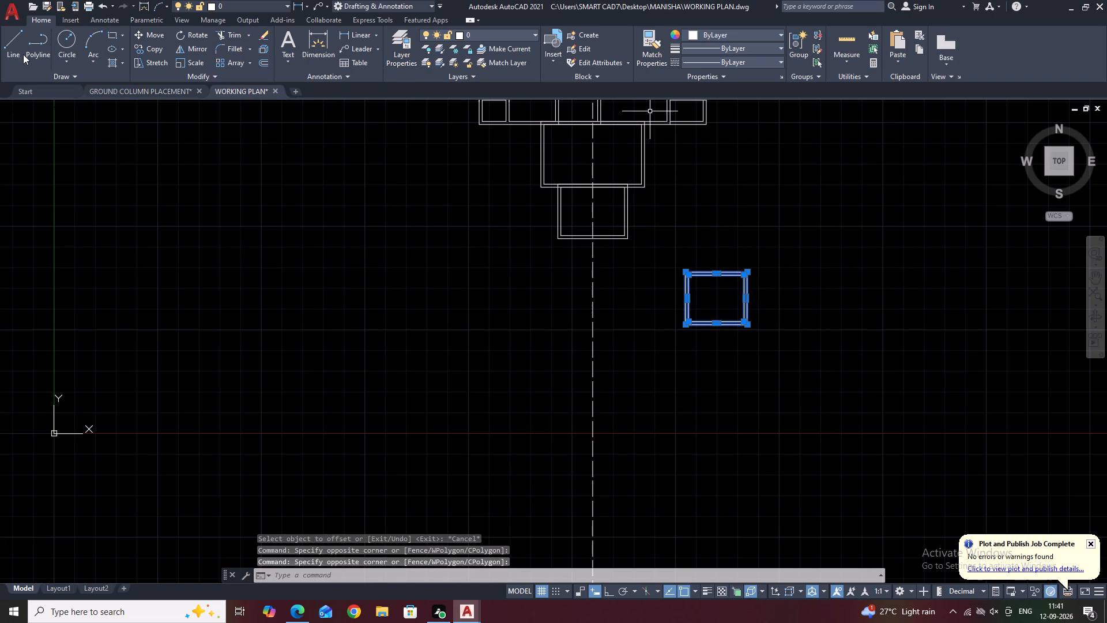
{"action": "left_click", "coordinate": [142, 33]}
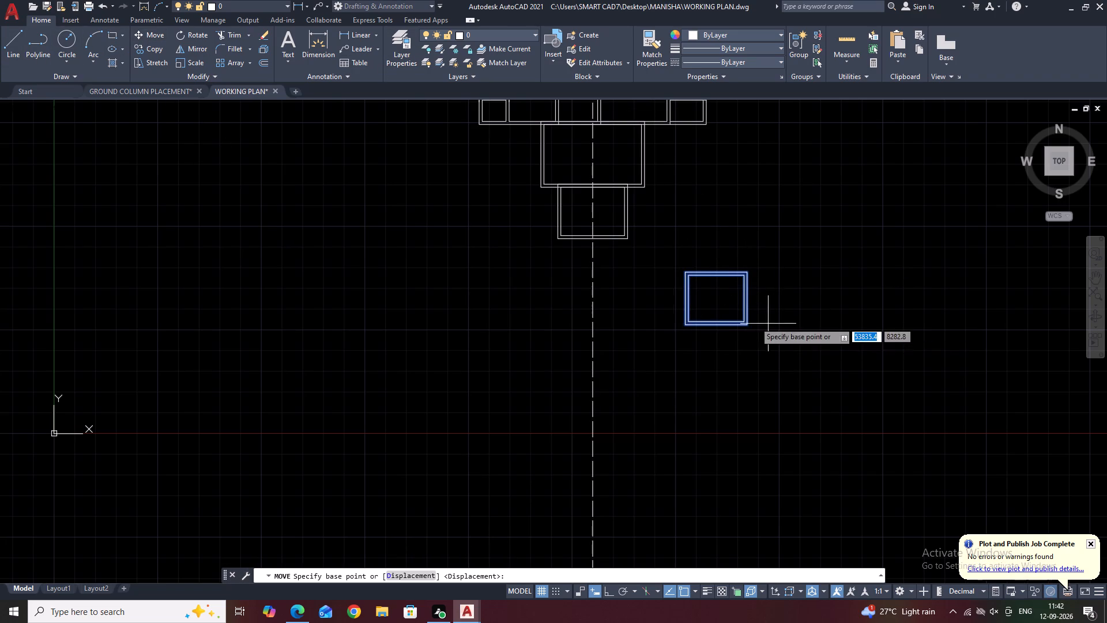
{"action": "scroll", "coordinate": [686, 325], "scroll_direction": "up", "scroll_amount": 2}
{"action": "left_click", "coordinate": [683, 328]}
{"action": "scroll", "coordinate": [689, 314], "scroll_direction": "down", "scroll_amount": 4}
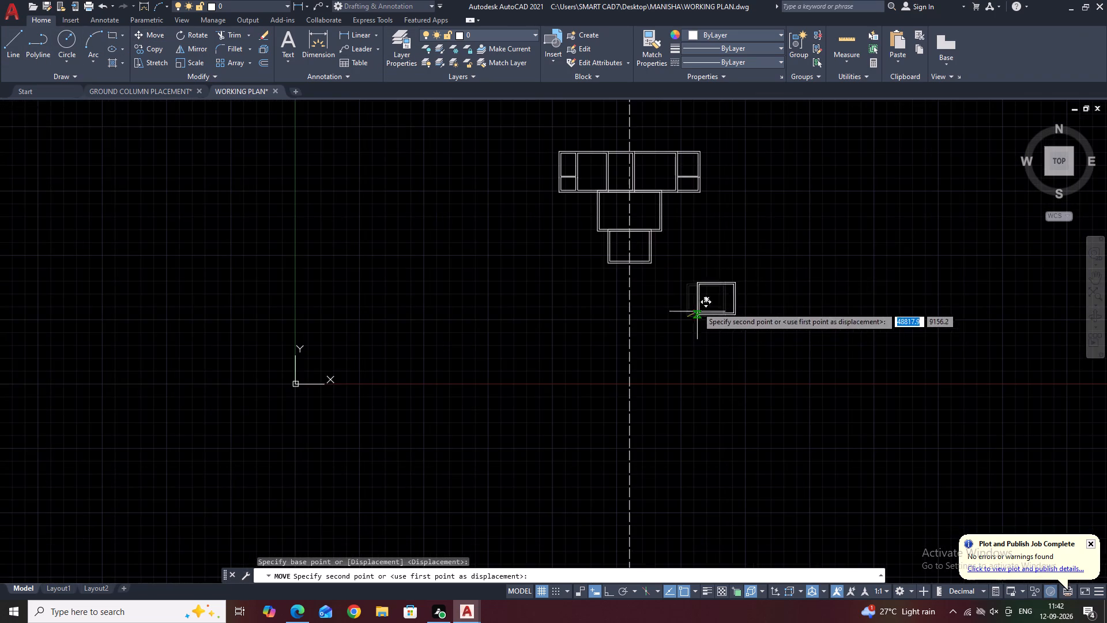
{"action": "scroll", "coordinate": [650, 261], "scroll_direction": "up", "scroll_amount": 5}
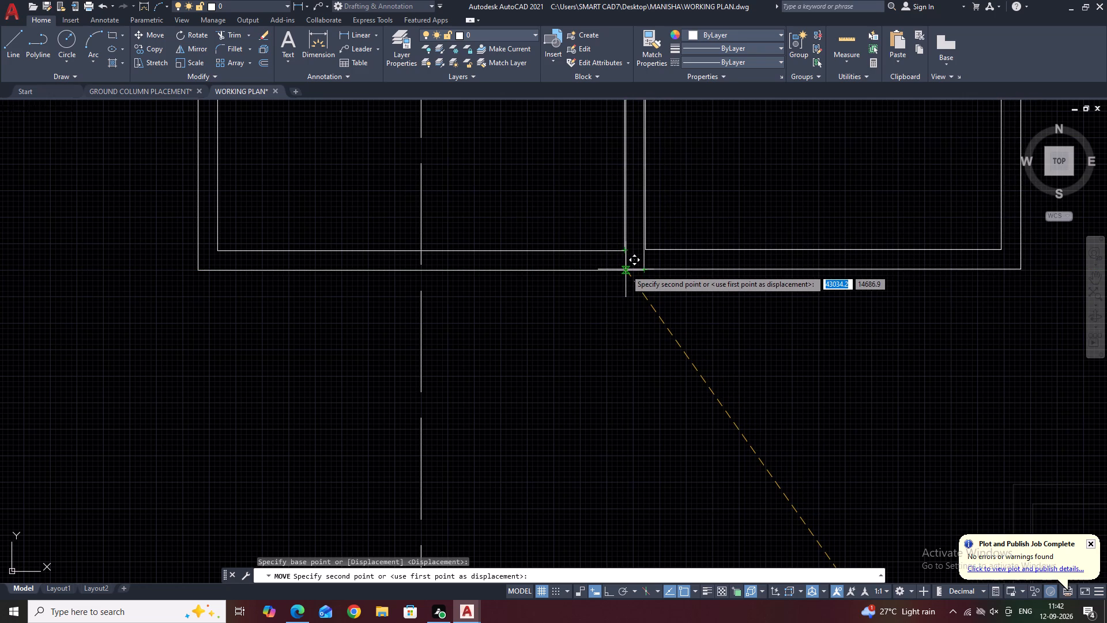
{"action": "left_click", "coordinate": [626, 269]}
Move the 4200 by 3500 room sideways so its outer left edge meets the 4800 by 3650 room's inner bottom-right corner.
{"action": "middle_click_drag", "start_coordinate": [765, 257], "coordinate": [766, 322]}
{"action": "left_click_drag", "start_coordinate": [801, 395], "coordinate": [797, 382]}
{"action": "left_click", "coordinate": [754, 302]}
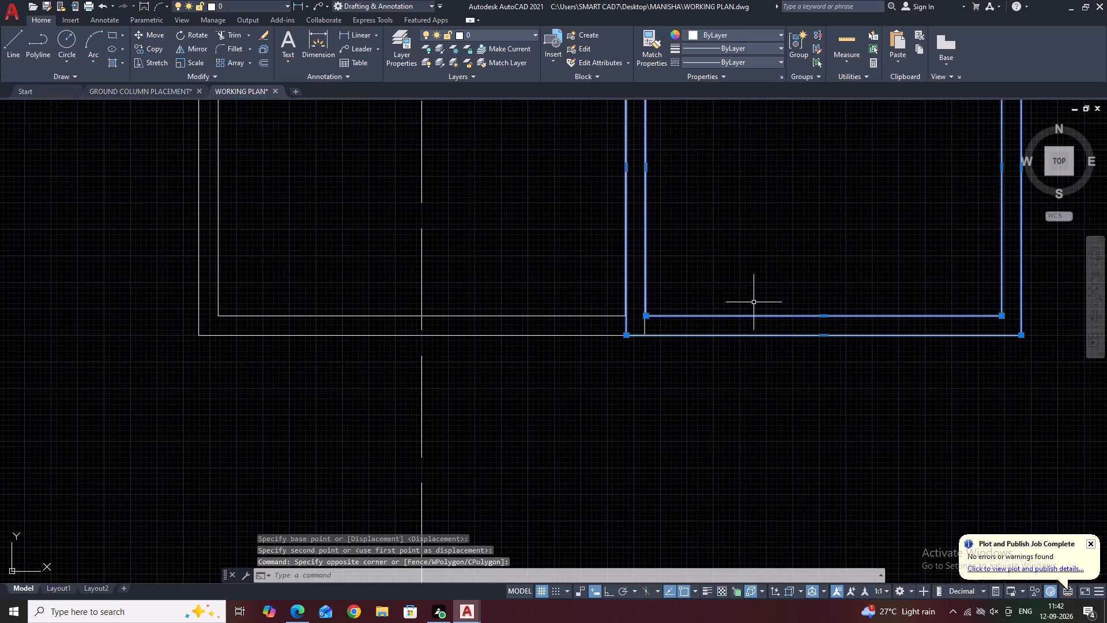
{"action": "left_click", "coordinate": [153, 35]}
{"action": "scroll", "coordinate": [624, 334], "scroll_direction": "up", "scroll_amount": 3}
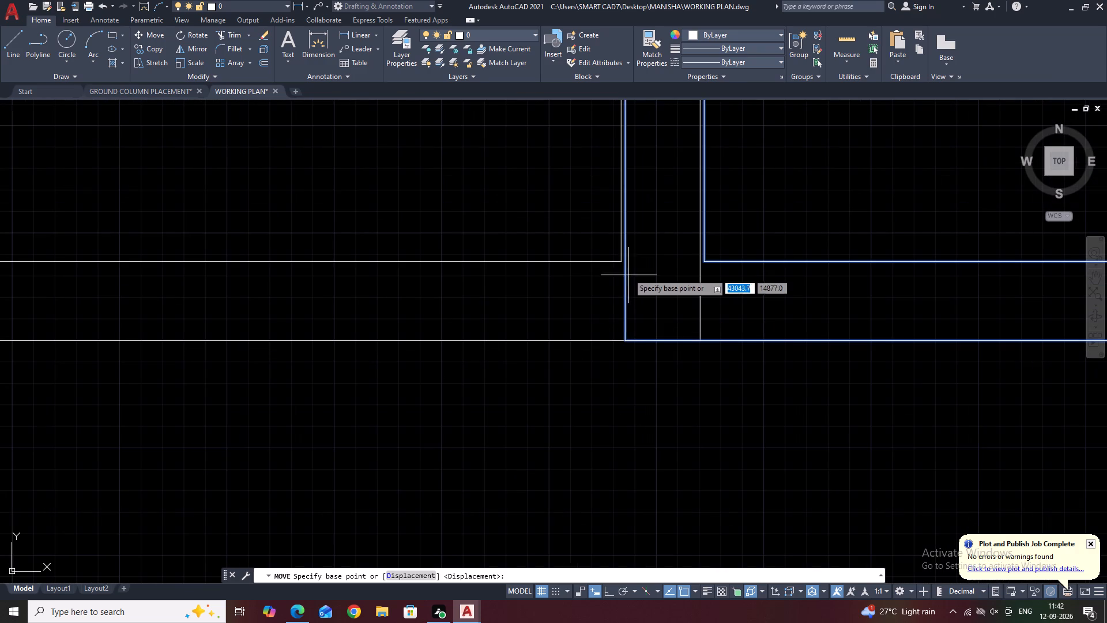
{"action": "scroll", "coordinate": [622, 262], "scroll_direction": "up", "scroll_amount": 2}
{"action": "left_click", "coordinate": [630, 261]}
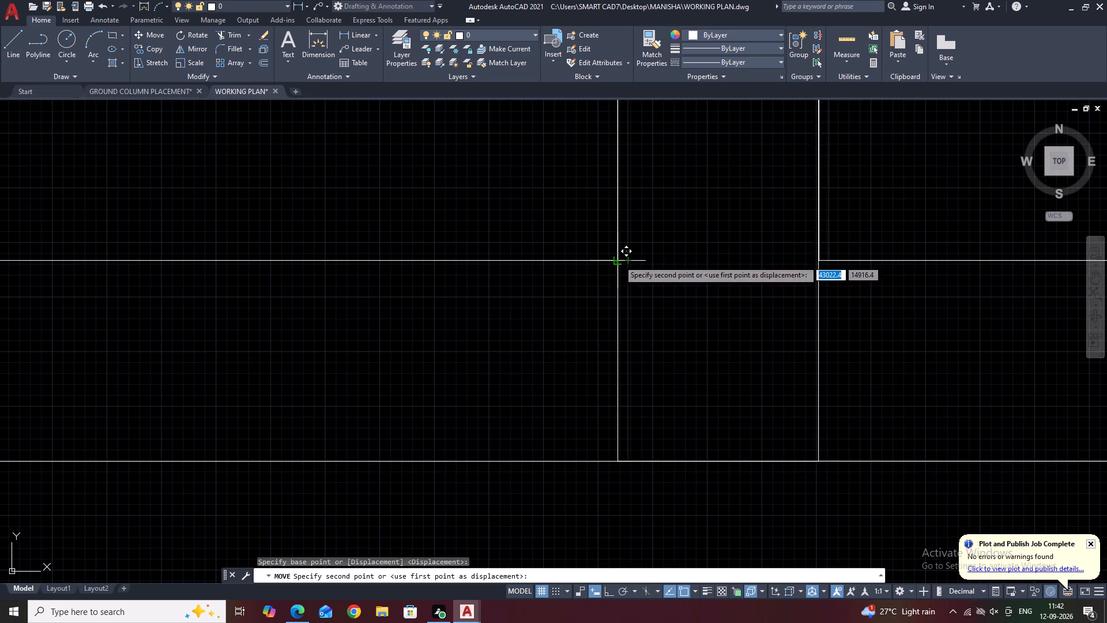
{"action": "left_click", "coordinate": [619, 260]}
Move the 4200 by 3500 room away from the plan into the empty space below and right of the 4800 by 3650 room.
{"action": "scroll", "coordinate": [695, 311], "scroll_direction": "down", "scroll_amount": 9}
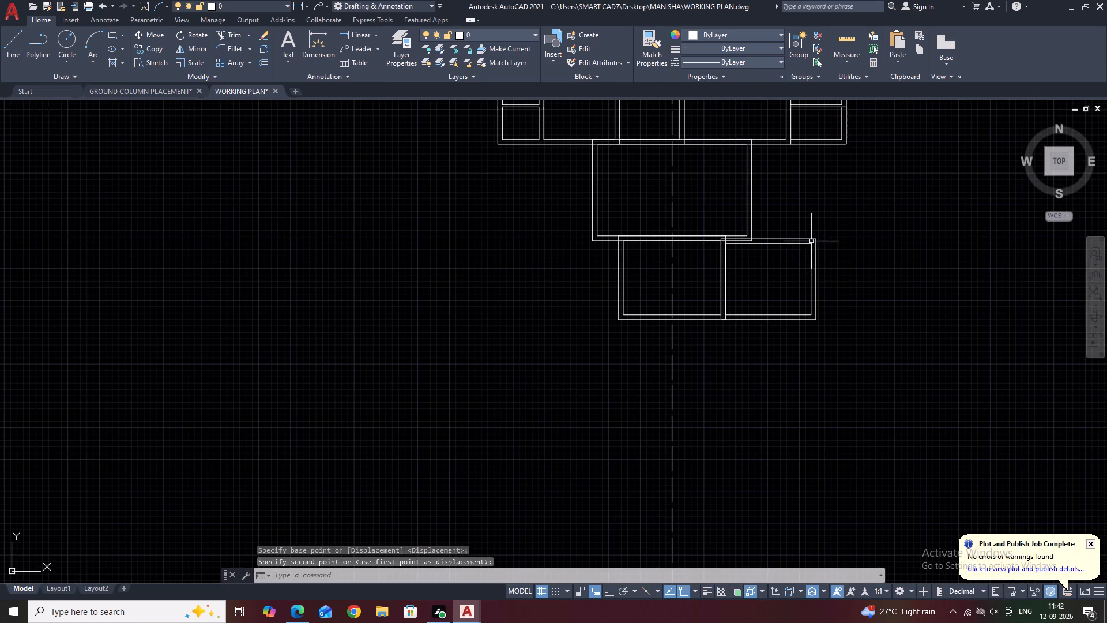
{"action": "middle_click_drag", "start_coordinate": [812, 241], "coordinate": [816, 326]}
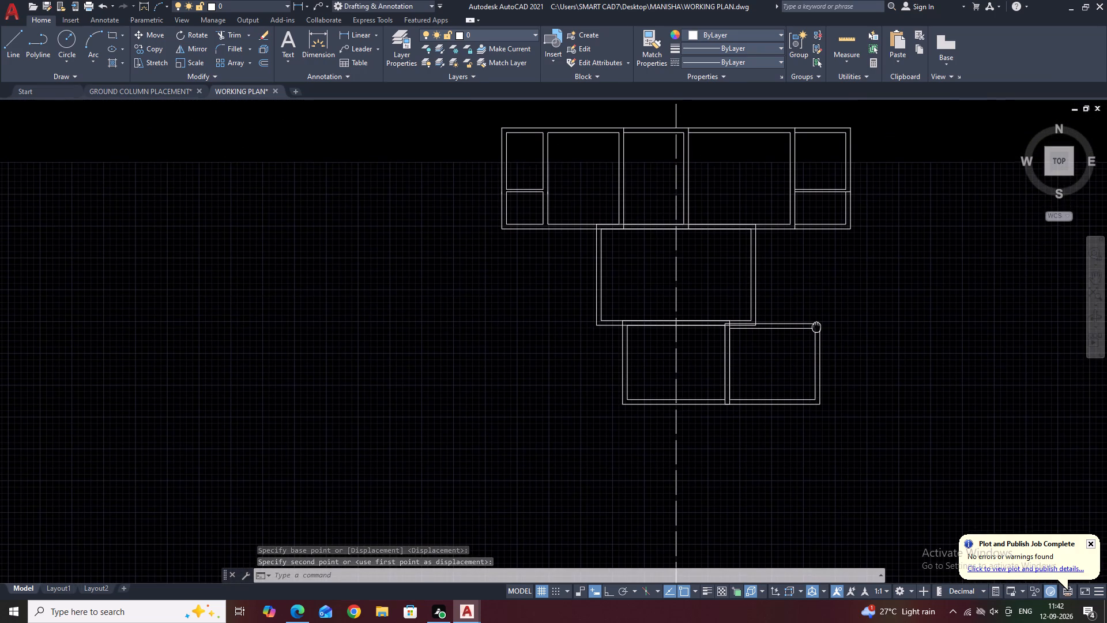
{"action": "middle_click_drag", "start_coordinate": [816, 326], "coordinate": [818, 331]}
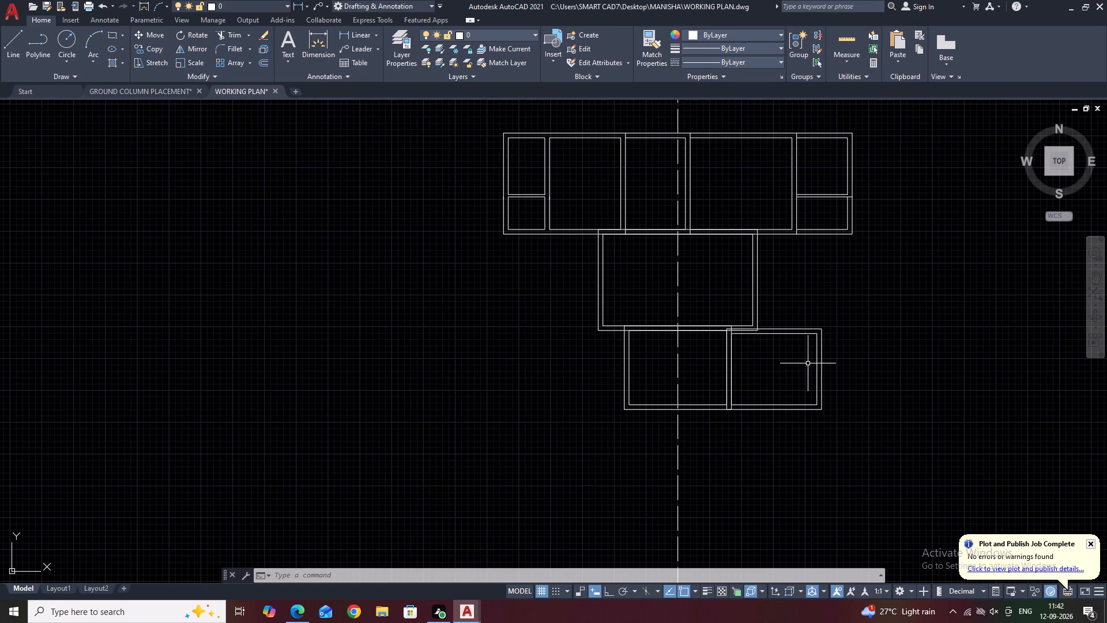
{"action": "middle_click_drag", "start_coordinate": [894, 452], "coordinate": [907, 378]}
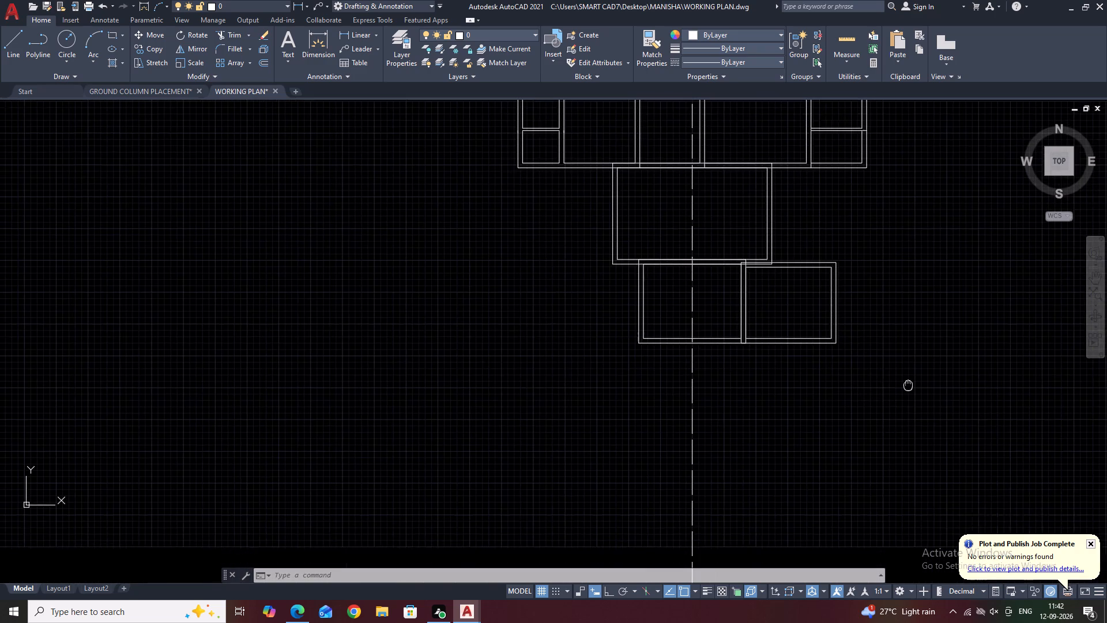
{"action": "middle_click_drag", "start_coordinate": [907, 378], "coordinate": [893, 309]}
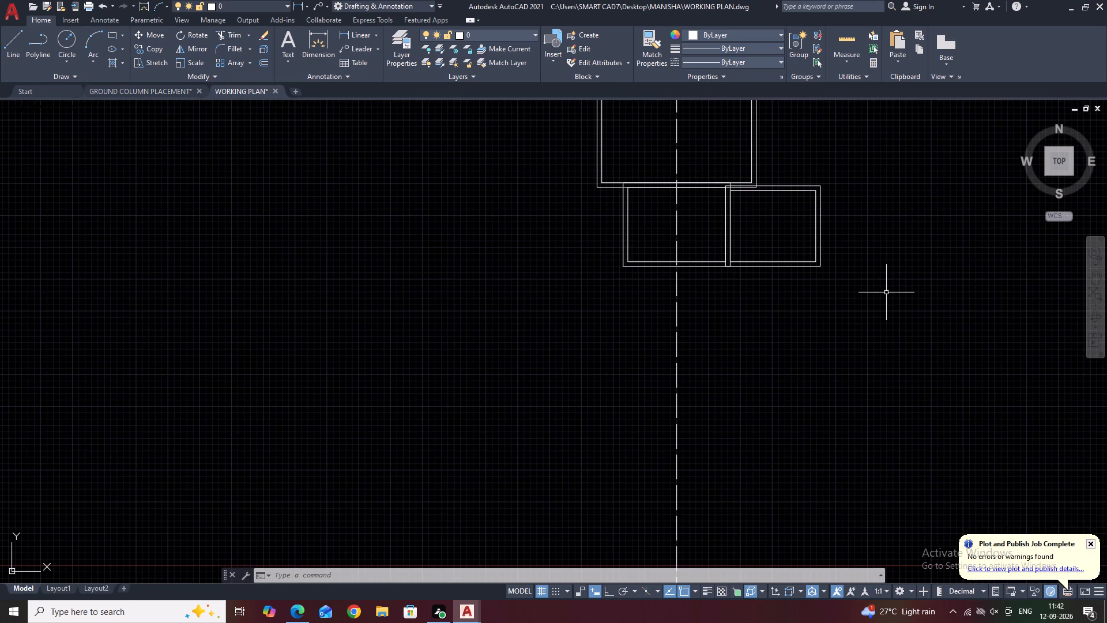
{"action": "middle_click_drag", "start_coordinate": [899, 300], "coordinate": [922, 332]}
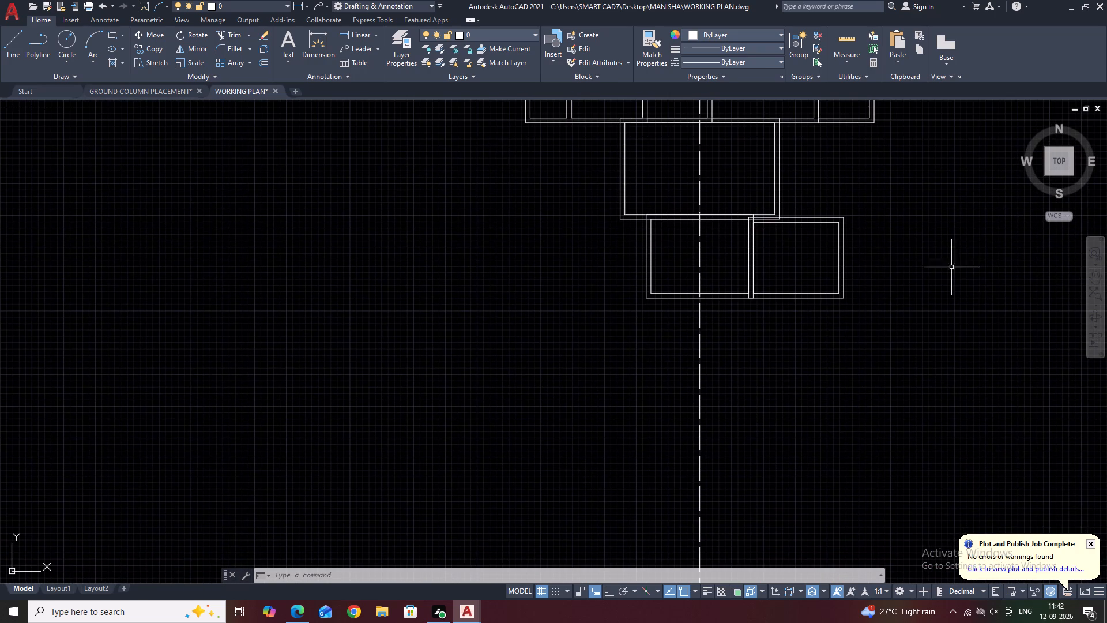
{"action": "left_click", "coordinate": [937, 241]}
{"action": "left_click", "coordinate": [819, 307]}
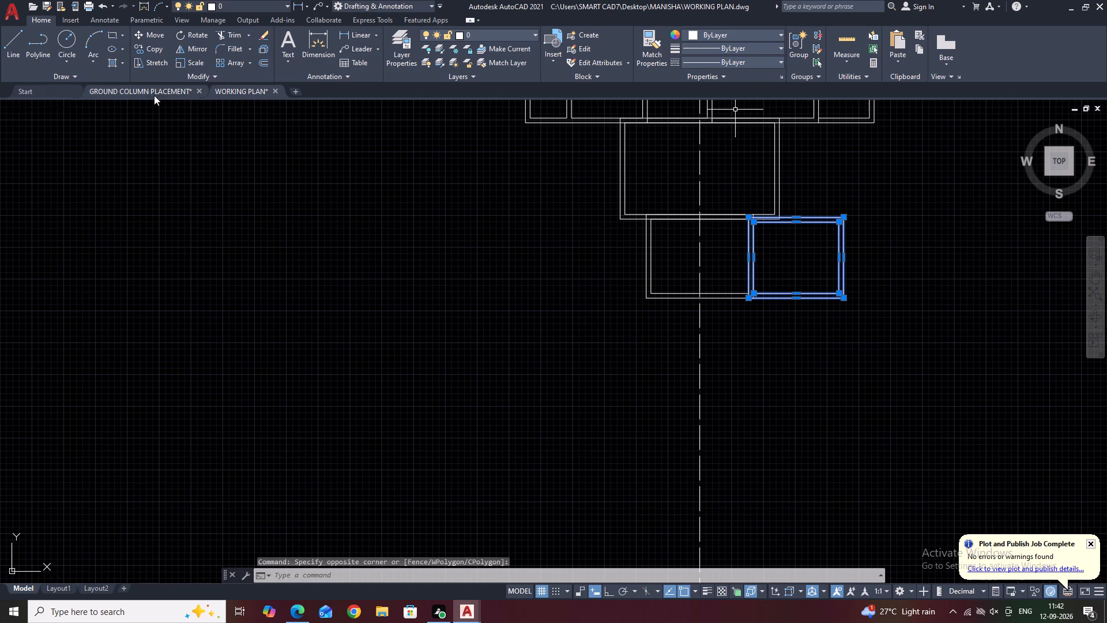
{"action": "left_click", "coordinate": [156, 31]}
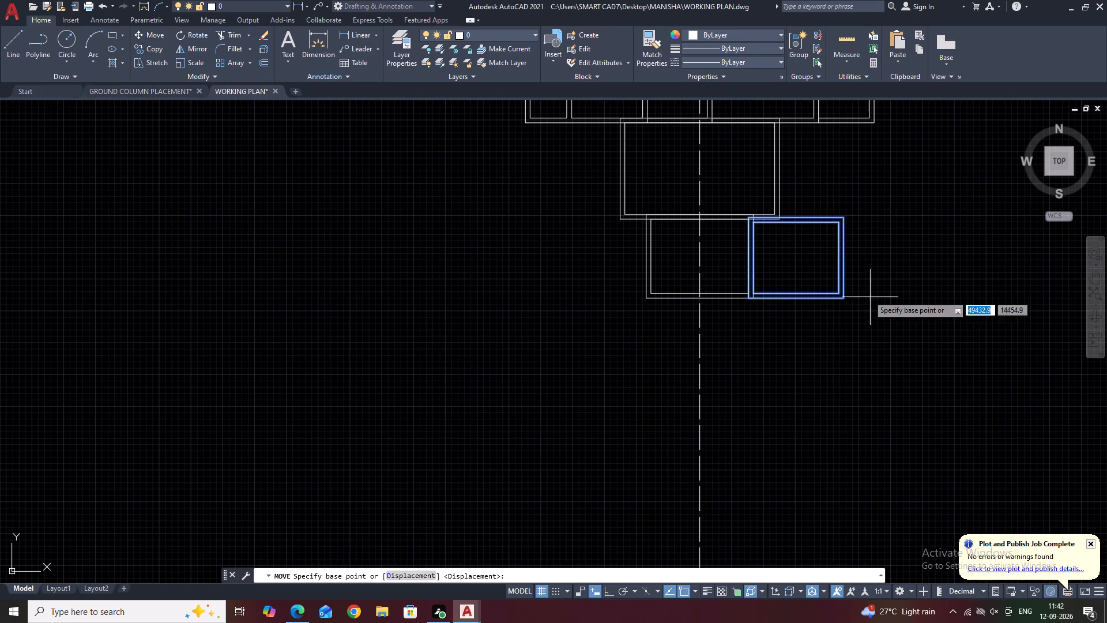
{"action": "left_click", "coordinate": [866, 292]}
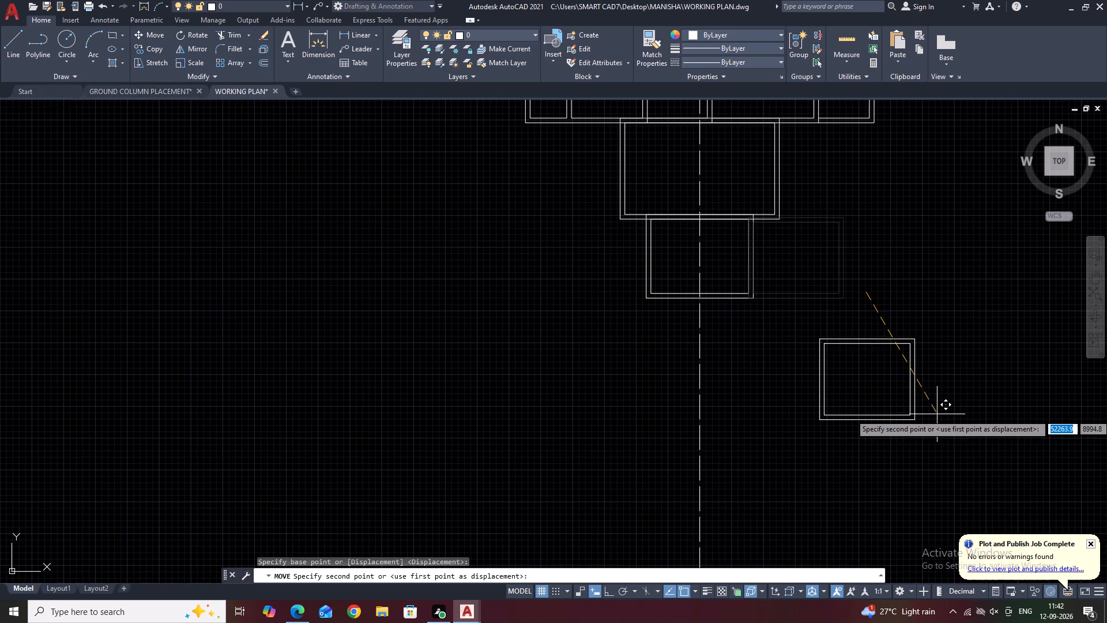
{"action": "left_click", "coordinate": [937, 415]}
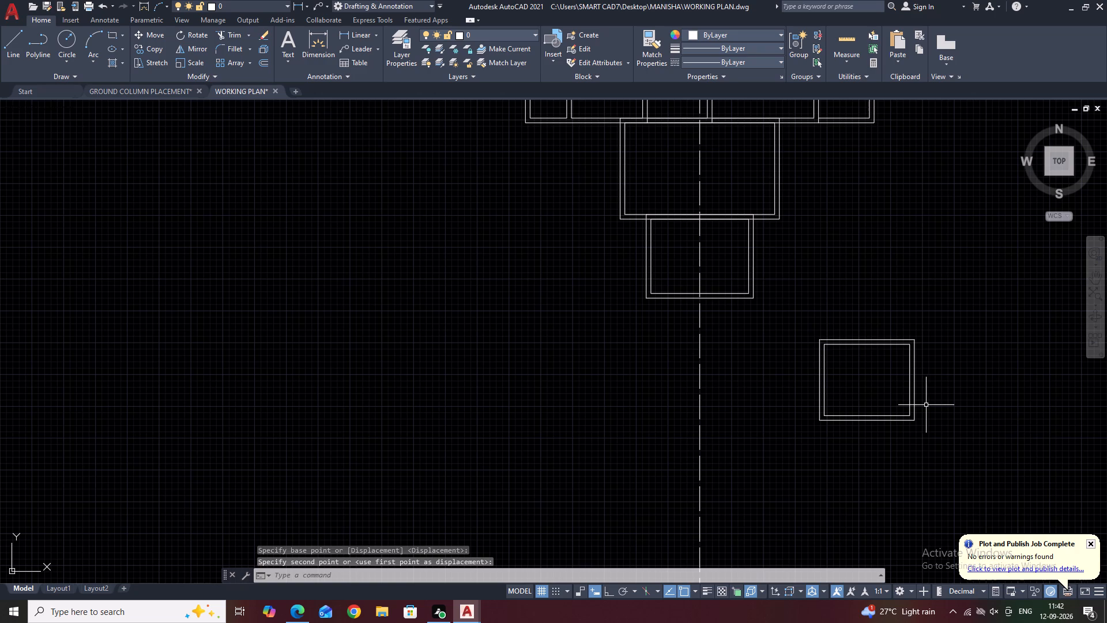
Draw a 2920 by 1650 rectangle in the empty space between the 4800 by 3650 room and the detached 4200 by 3500 room.
{"action": "type", "text": "REC"}
{"action": "key", "text": "space"}
{"action": "middle_click_drag", "start_coordinate": [848, 297], "coordinate": [809, 412]}
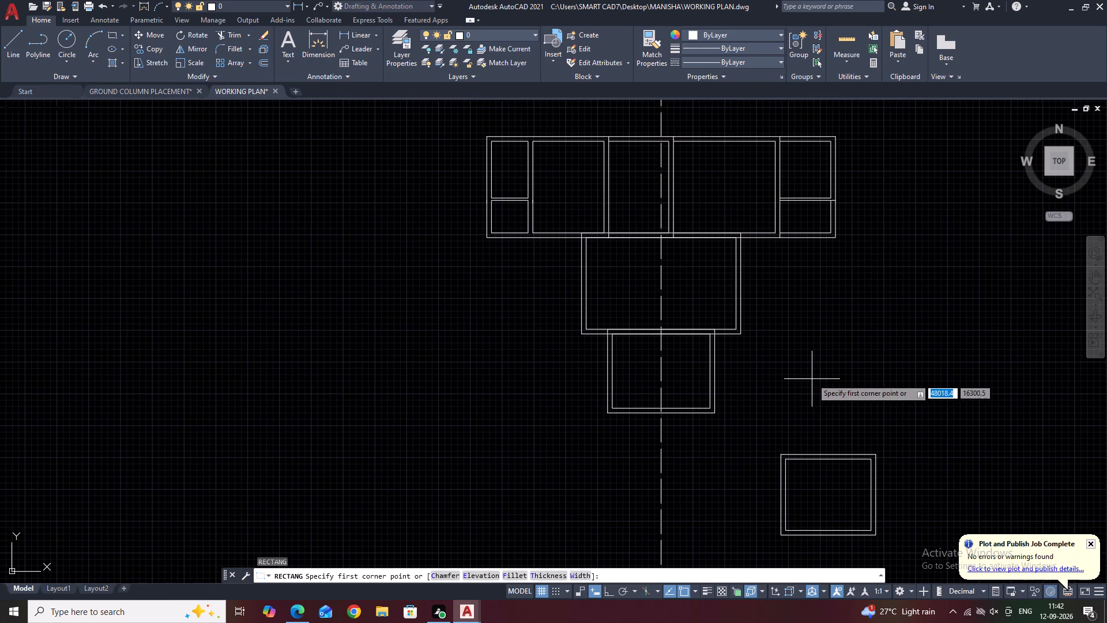
{"action": "left_click", "coordinate": [781, 344]}
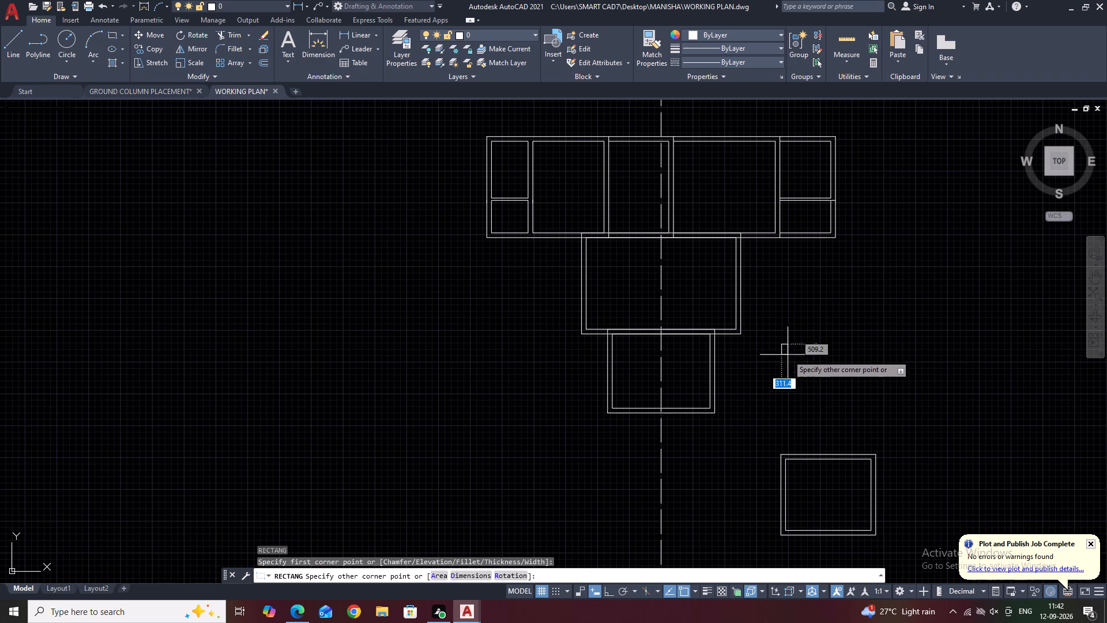
{"action": "type", "text": "D"}
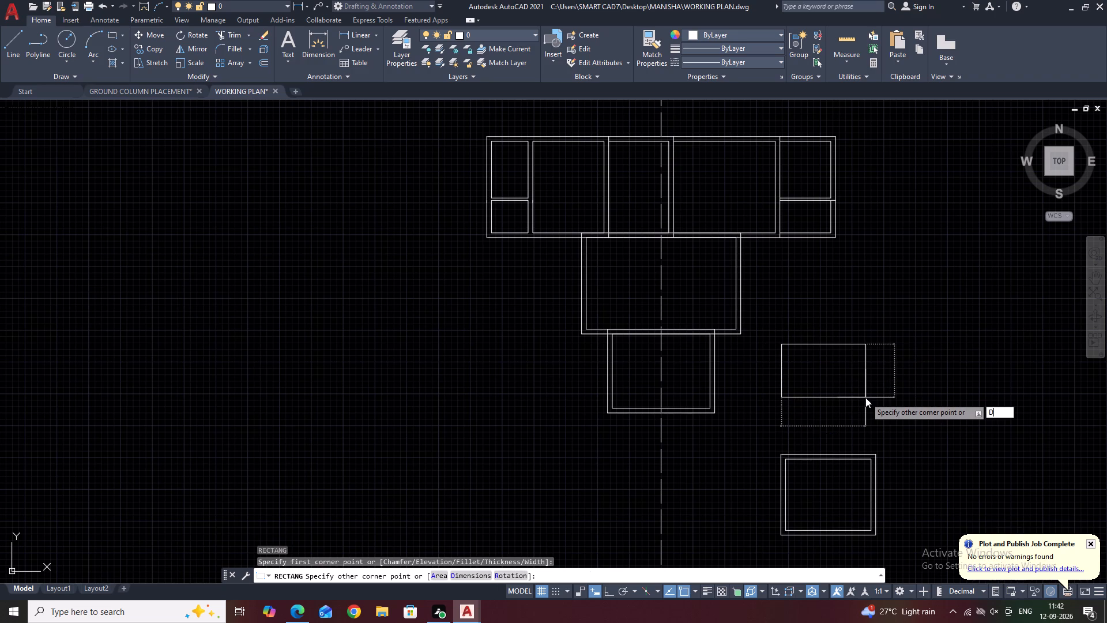
{"action": "key", "text": "space"}
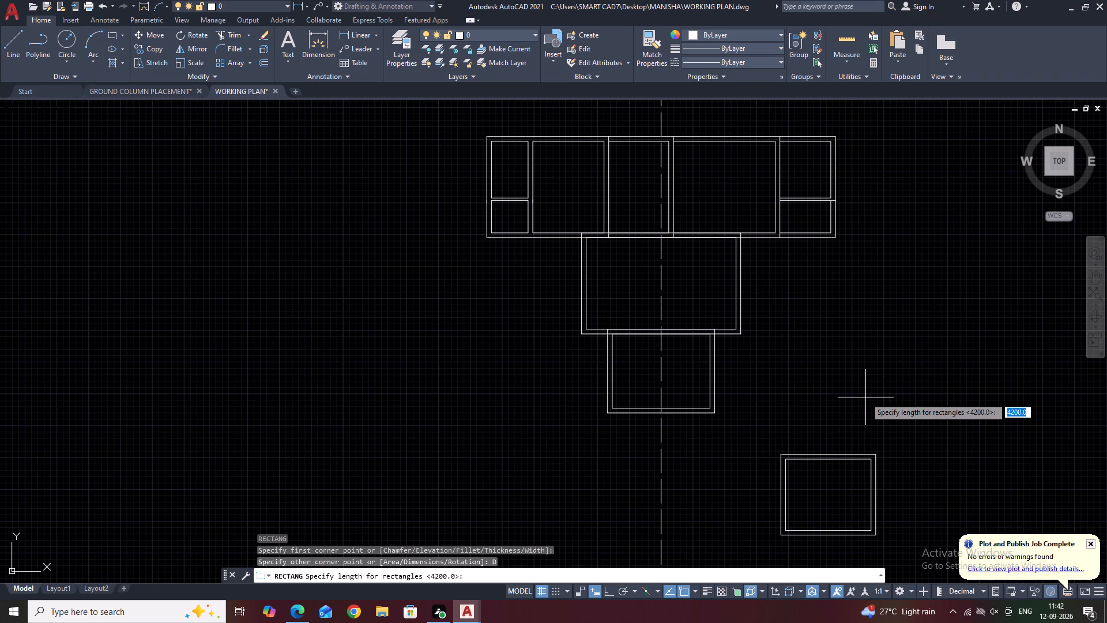
{"action": "type", "text": "29"}
{"action": "type", "text": "20"}
{"action": "key", "text": "Return"}
{"action": "type", "text": "1650"}
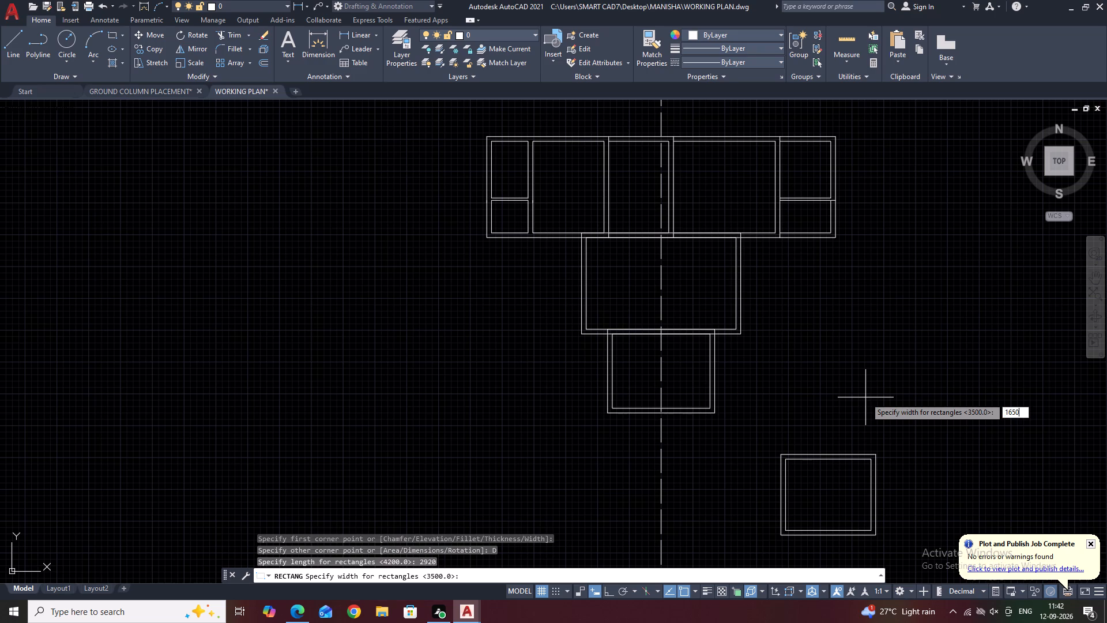
{"action": "key", "text": "Return"}
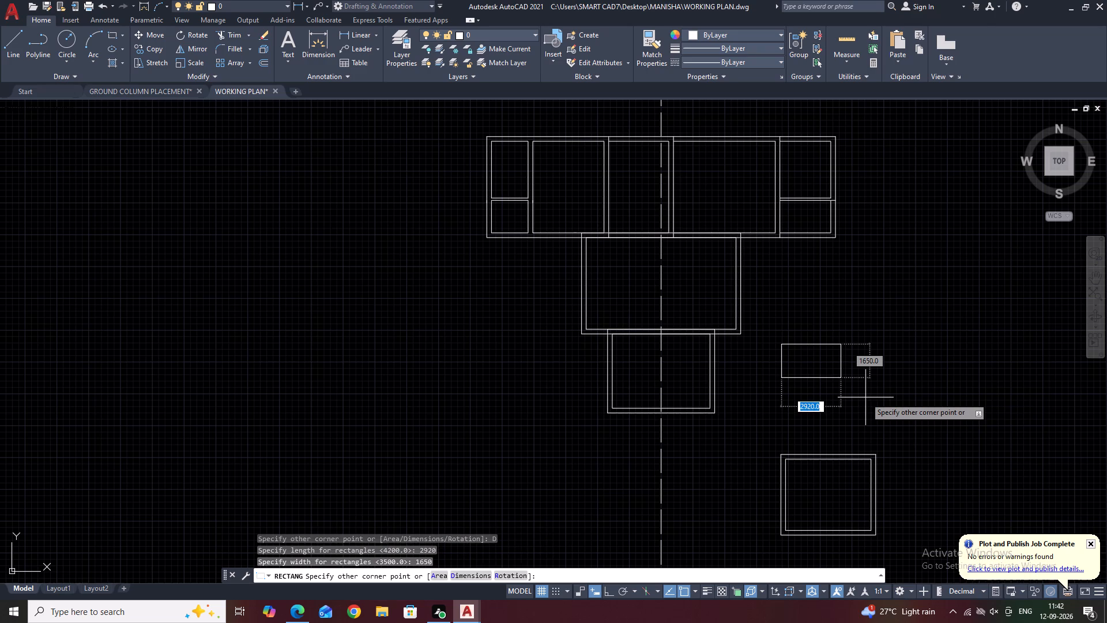
{"action": "left_click", "coordinate": [865, 397]}
Offset the 2920 by 1650 rectangle 230 outward to form the room's walls.
{"action": "left_click", "coordinate": [844, 381]}
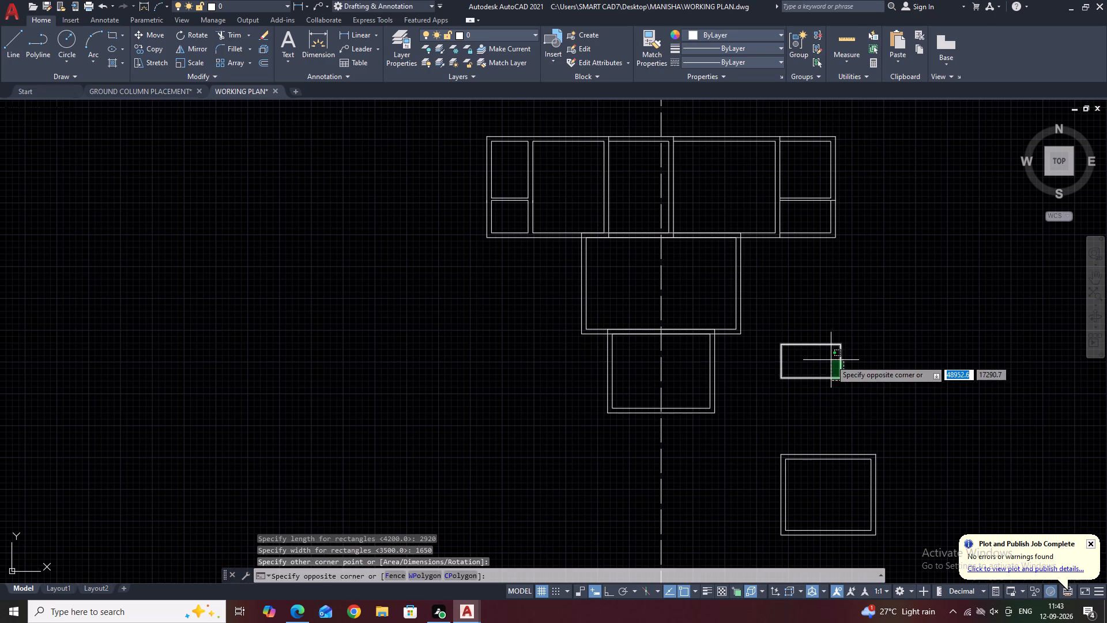
{"action": "left_click", "coordinate": [831, 360]}
{"action": "type", "text": "O"}
{"action": "key", "text": "space"}
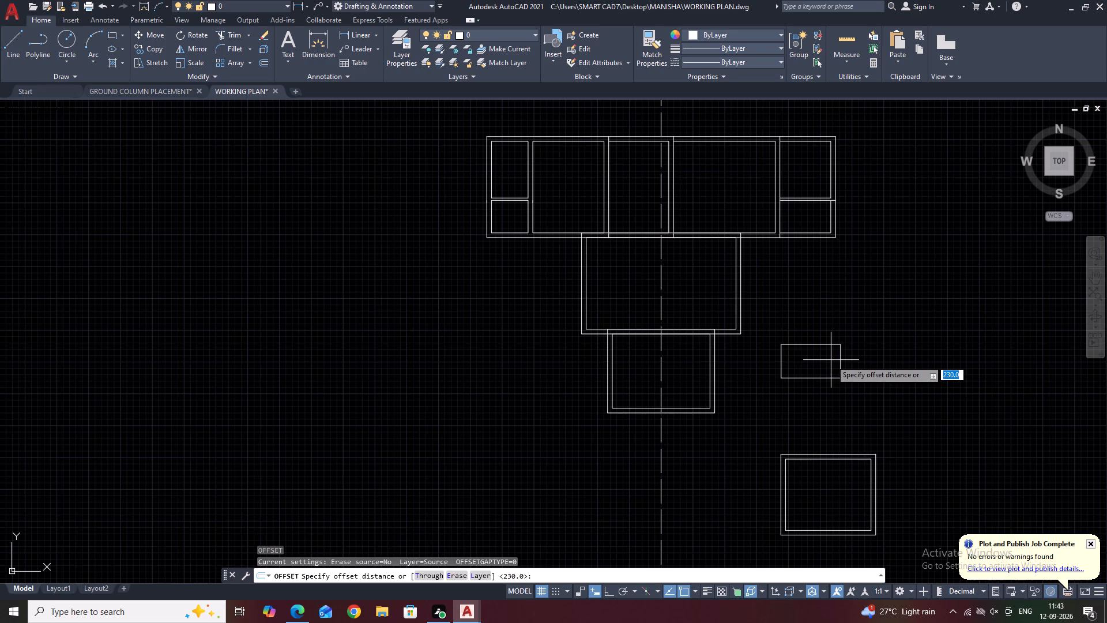
{"action": "key", "text": "Return"}
{"action": "scroll", "coordinate": [841, 352], "scroll_direction": "up", "scroll_amount": 4}
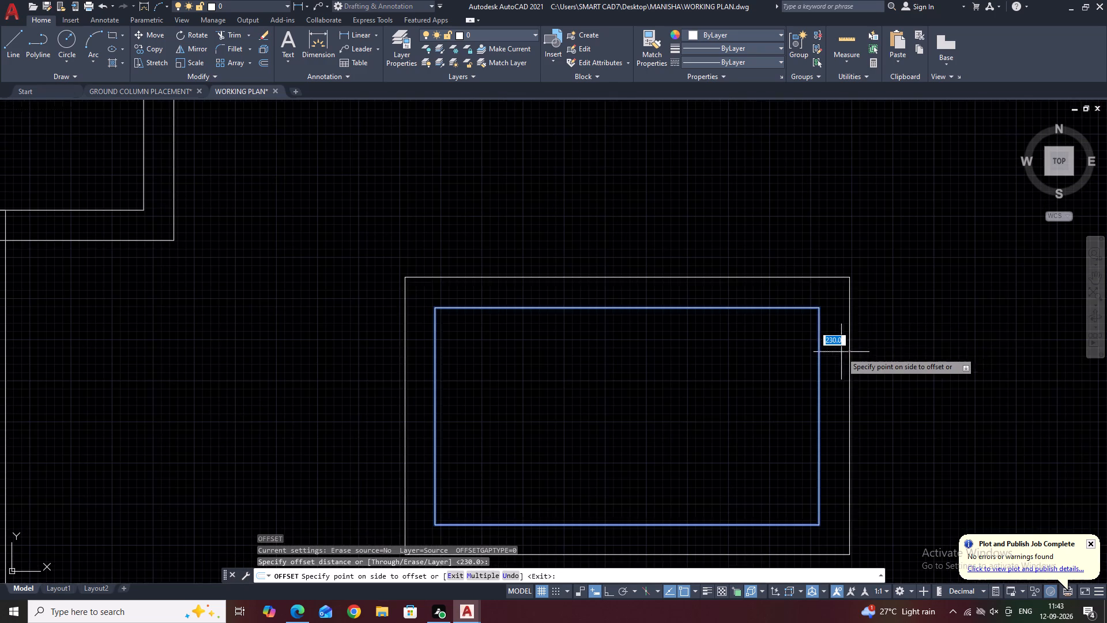
{"action": "left_click", "coordinate": [928, 326]}
{"action": "right_click", "coordinate": [901, 361]}
{"action": "left_click", "coordinate": [922, 382]}
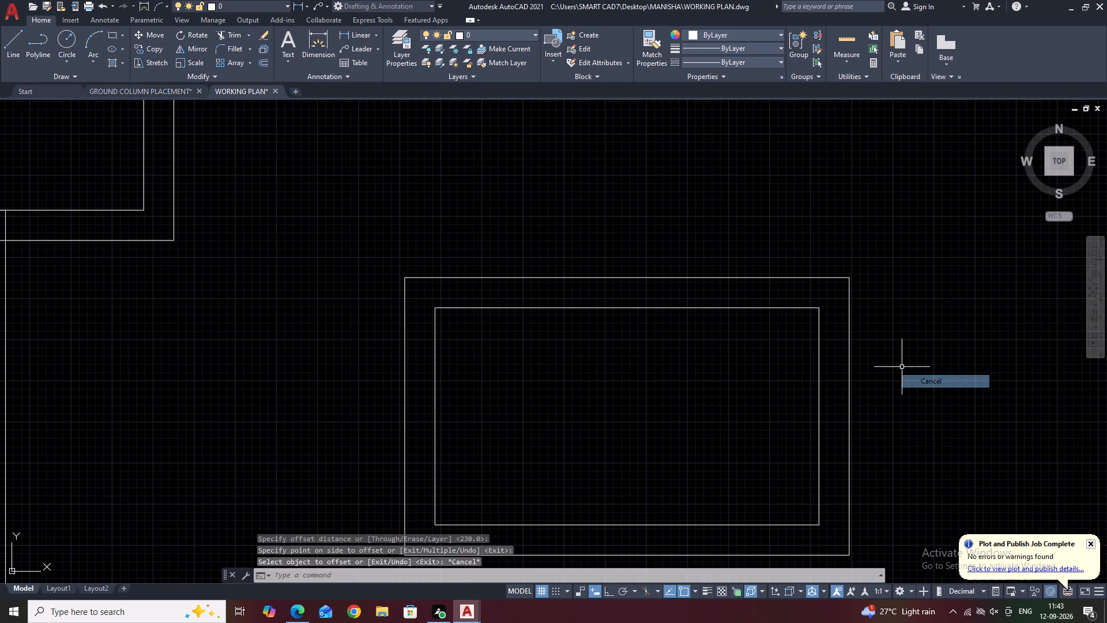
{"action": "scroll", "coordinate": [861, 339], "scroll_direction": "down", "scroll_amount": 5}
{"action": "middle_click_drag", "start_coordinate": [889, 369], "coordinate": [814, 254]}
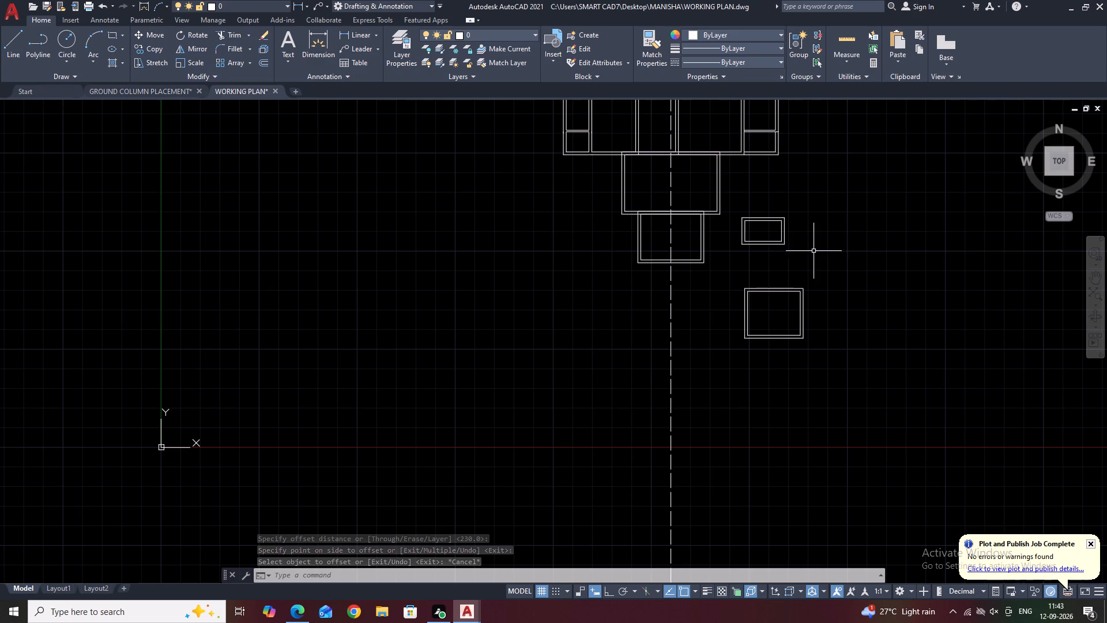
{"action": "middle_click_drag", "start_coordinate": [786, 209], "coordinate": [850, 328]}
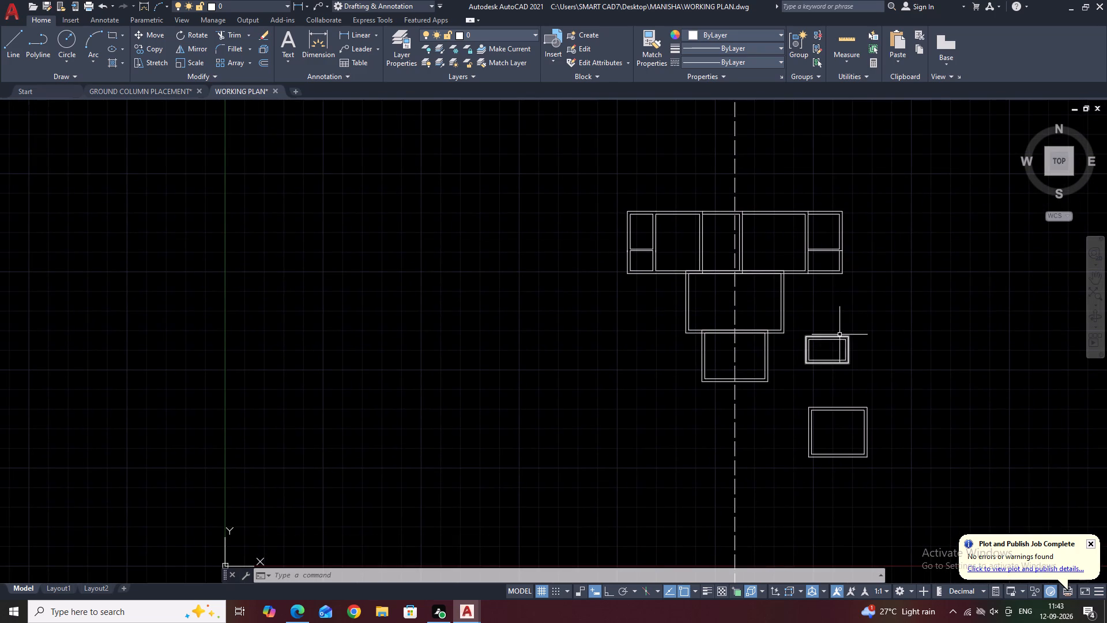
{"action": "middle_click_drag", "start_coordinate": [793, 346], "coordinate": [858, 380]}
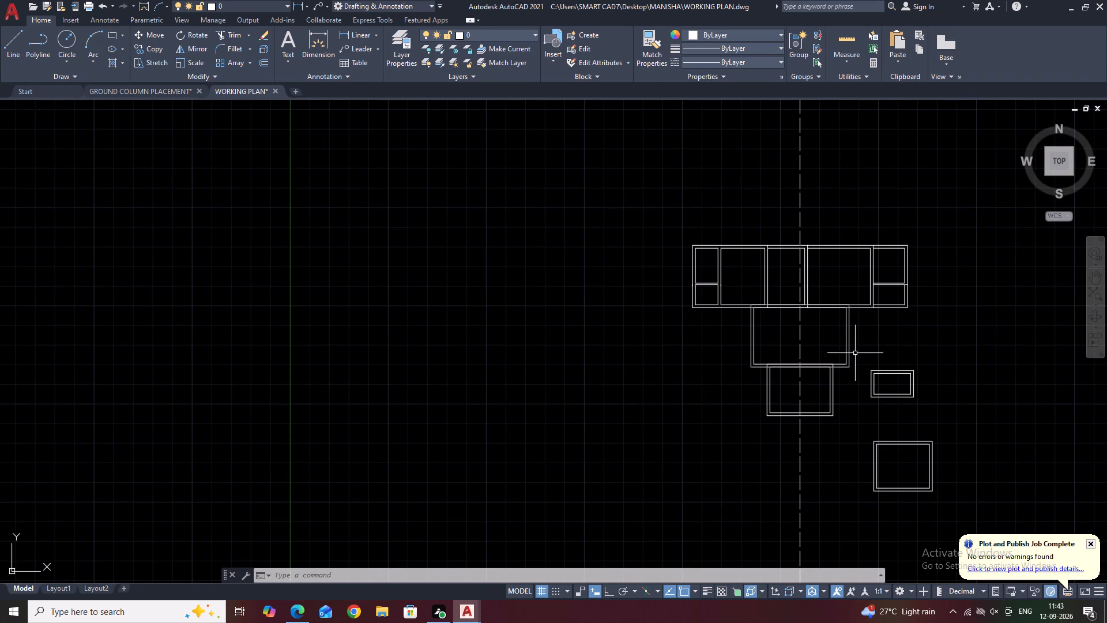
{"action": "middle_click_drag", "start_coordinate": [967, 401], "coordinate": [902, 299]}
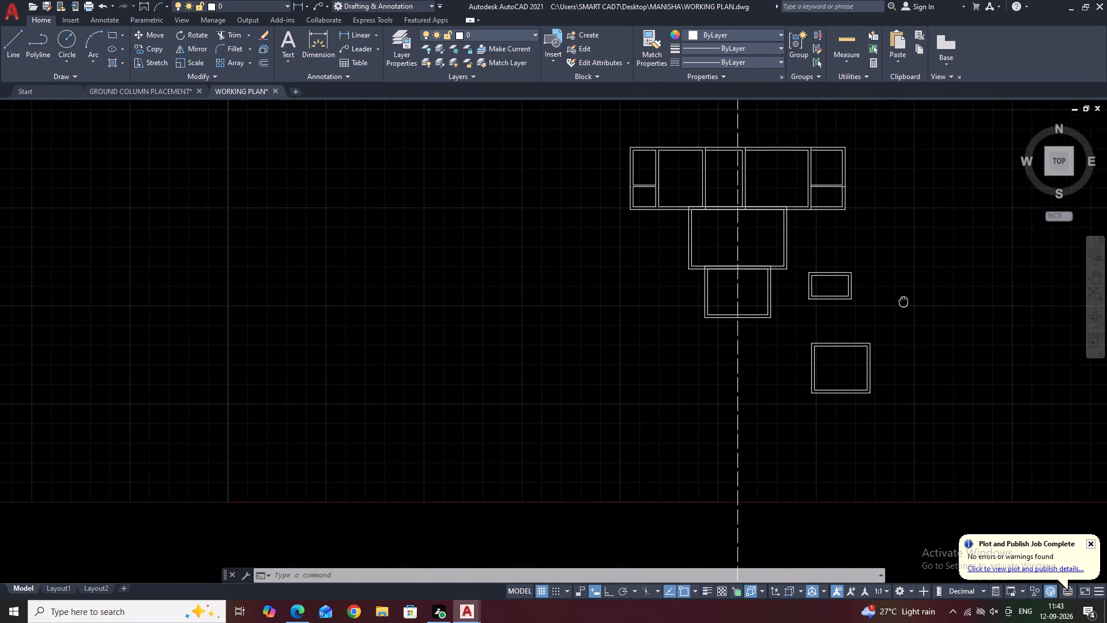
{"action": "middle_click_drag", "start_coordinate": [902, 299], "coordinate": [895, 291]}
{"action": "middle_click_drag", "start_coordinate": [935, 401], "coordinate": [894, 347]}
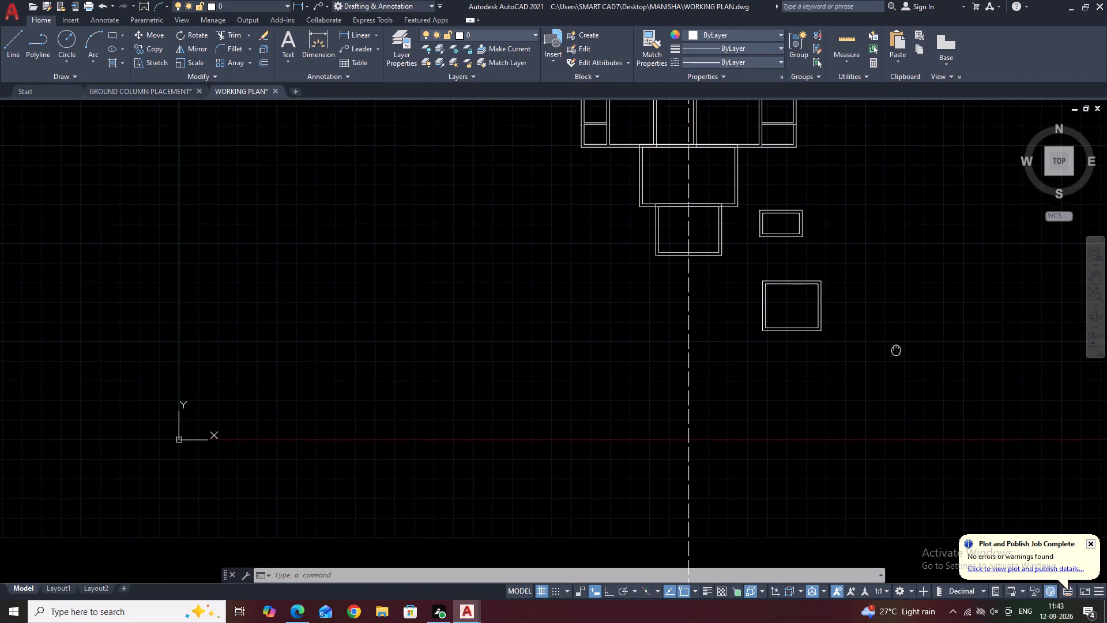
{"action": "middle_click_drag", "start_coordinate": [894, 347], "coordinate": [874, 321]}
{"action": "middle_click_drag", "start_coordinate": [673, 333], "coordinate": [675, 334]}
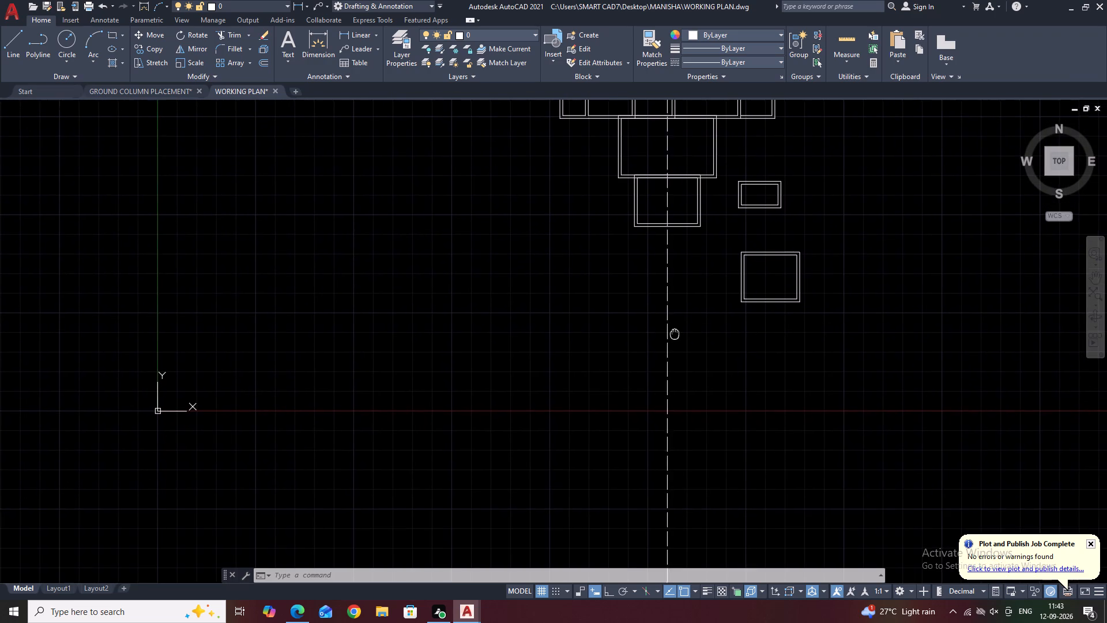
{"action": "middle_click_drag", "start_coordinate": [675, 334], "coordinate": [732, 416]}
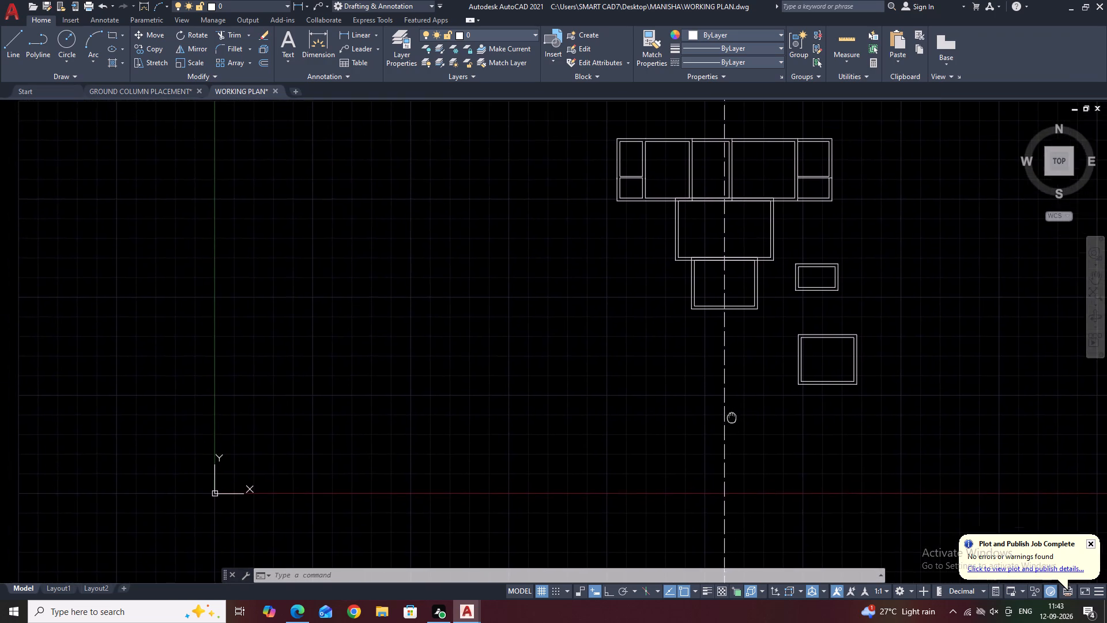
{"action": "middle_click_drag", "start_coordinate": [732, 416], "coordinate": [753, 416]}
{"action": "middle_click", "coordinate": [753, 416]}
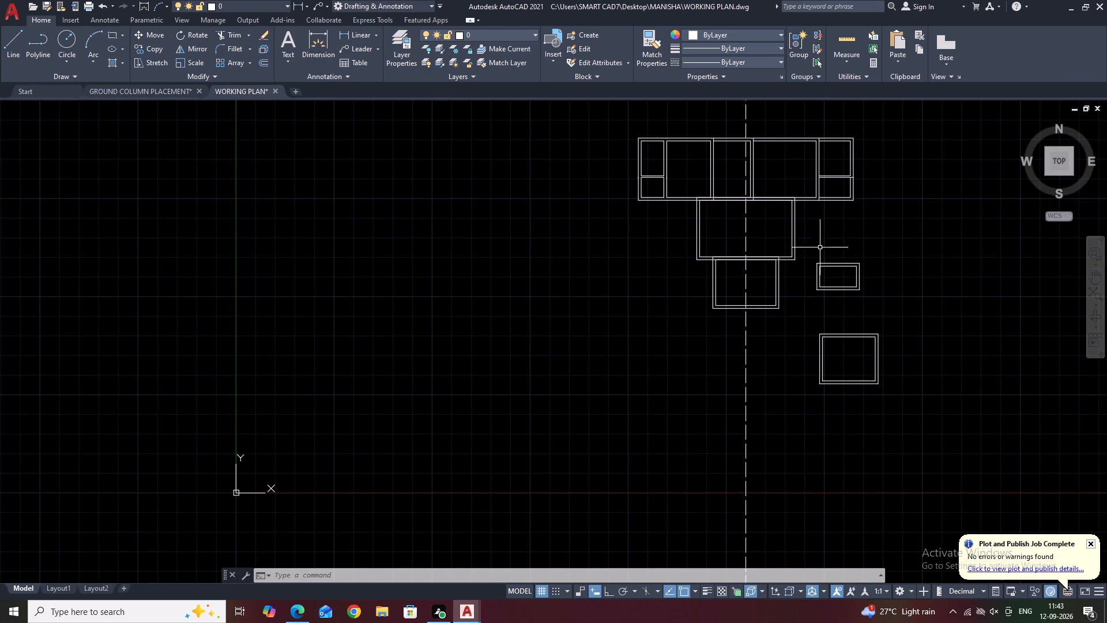
Move the 2920 by 1650 room so its outer top-left corner meets the inner bottom-right corner of the large room above the 4800 by 3650 room.
{"action": "scroll", "coordinate": [831, 272], "scroll_direction": "up", "scroll_amount": 2}
{"action": "left_click_drag", "start_coordinate": [982, 226], "coordinate": [977, 235]}
{"action": "left_click_drag", "start_coordinate": [908, 280], "coordinate": [904, 286]}
{"action": "left_click", "coordinate": [930, 260]}
{"action": "left_click", "coordinate": [876, 299]}
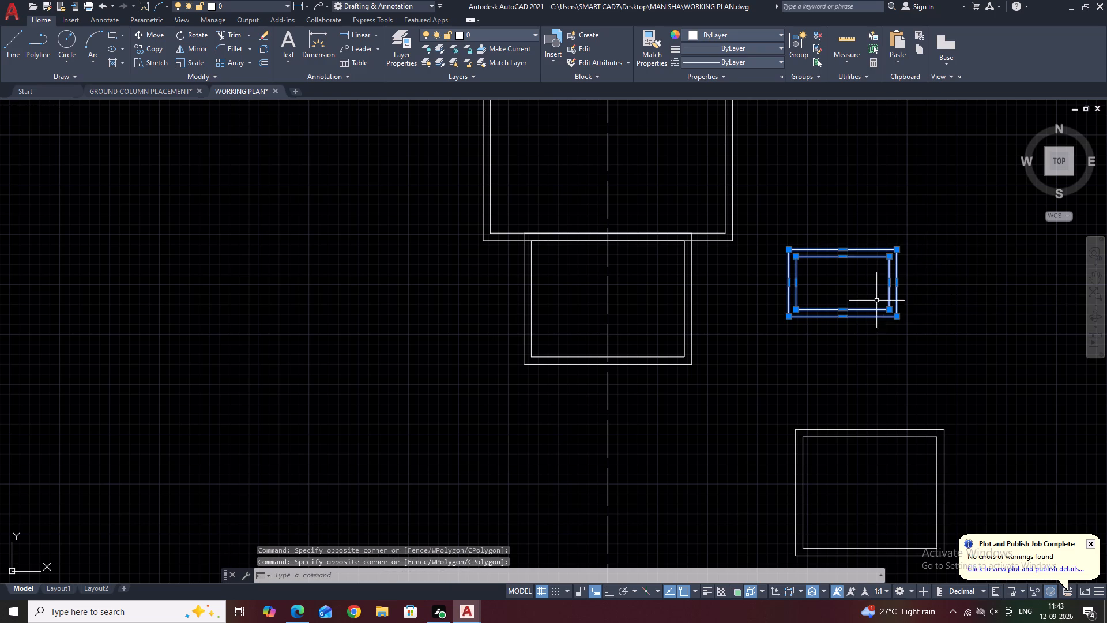
{"action": "middle_click_drag", "start_coordinate": [940, 326], "coordinate": [899, 303]}
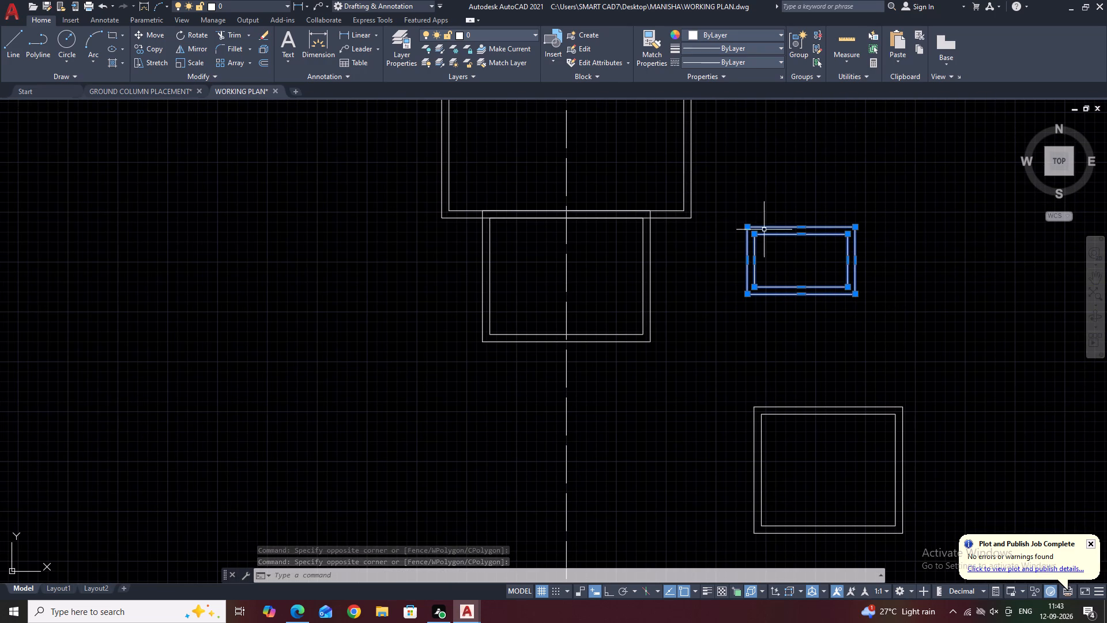
{"action": "left_click", "coordinate": [156, 34]}
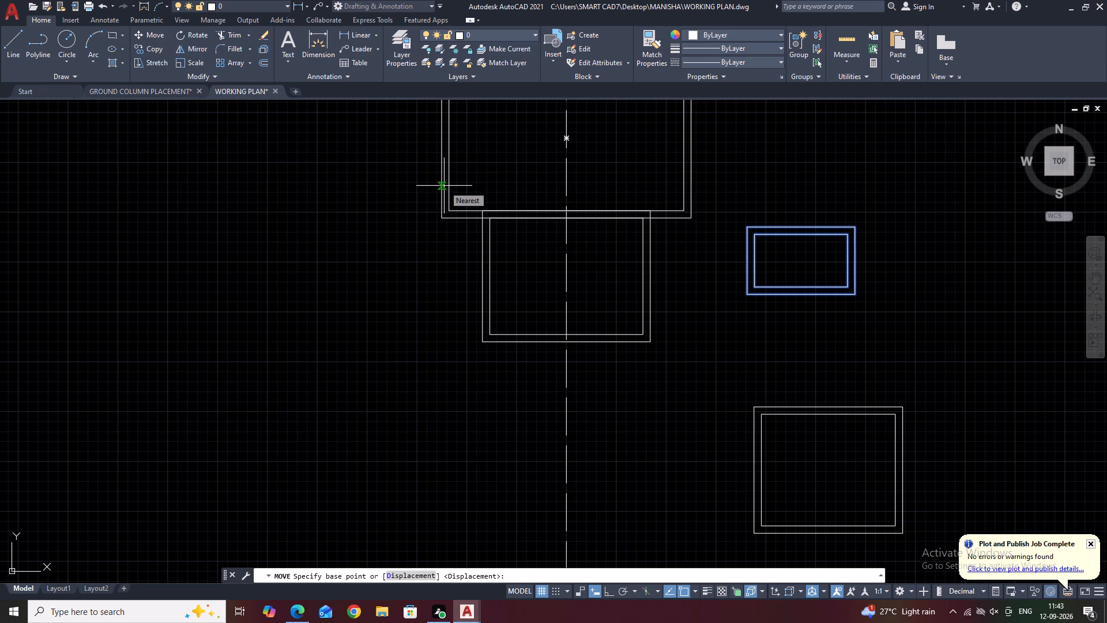
{"action": "left_click", "coordinate": [747, 225]}
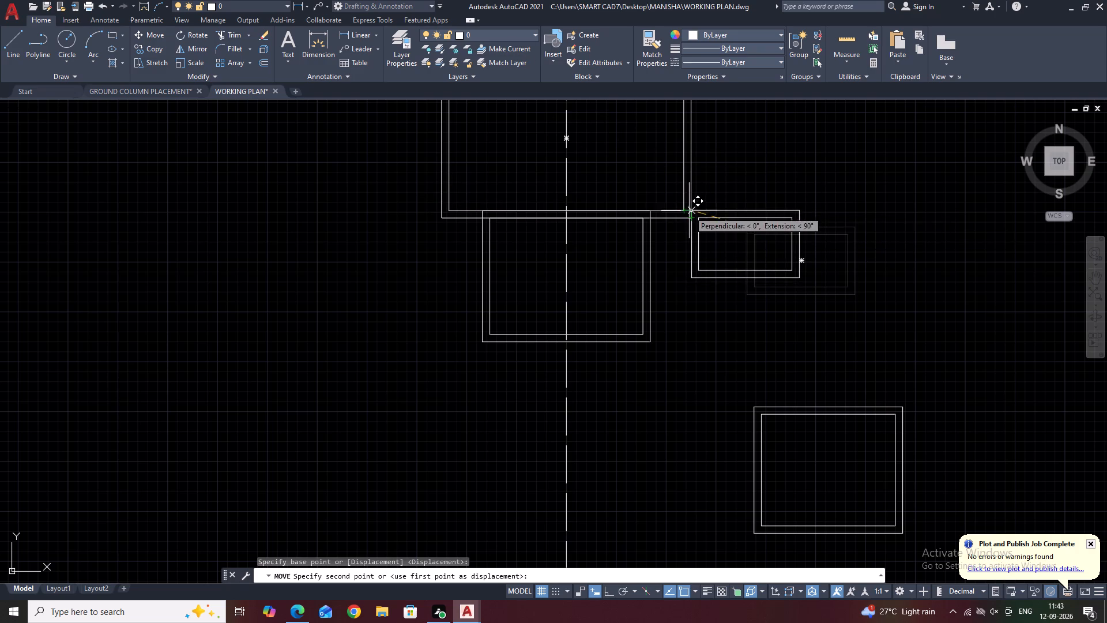
{"action": "scroll", "coordinate": [691, 209], "scroll_direction": "up", "scroll_amount": 2}
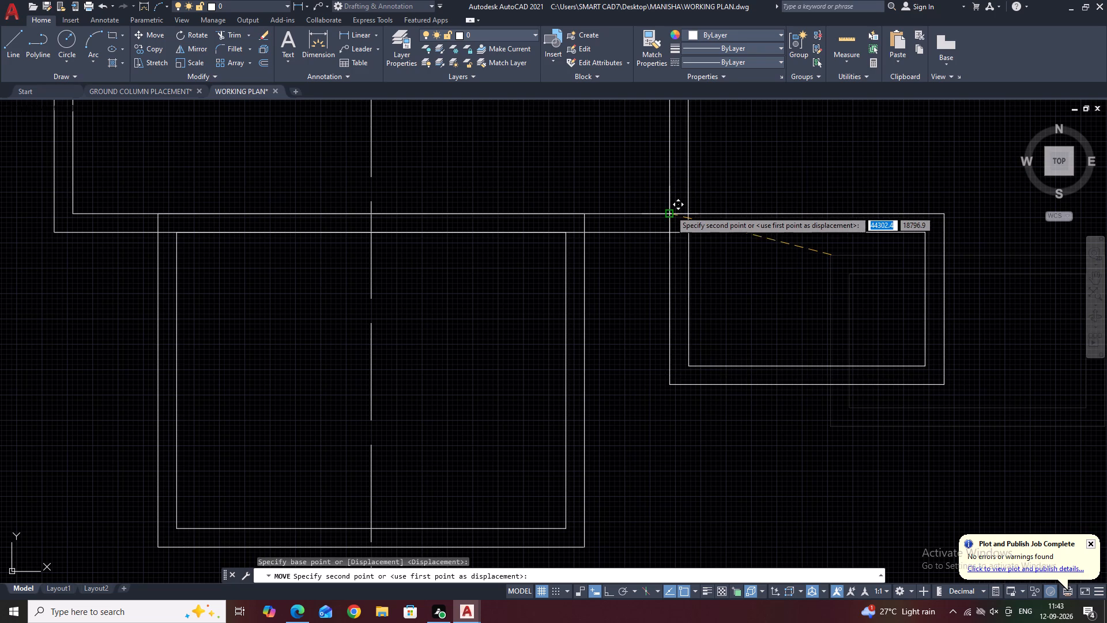
{"action": "left_click", "coordinate": [671, 211]}
Move the 4200 by 3500 room's outer top-left corner onto the 4800 by 3650 room's outer right wall, level with the 2920 by 1650 room's inner bottom edge.
{"action": "scroll", "coordinate": [772, 195], "scroll_direction": "down", "scroll_amount": 4}
{"action": "middle_click_drag", "start_coordinate": [816, 241], "coordinate": [772, 248]}
{"action": "scroll", "coordinate": [755, 286], "scroll_direction": "up", "scroll_amount": 3}
{"action": "left_click", "coordinate": [889, 240]}
{"action": "left_click", "coordinate": [804, 326]}
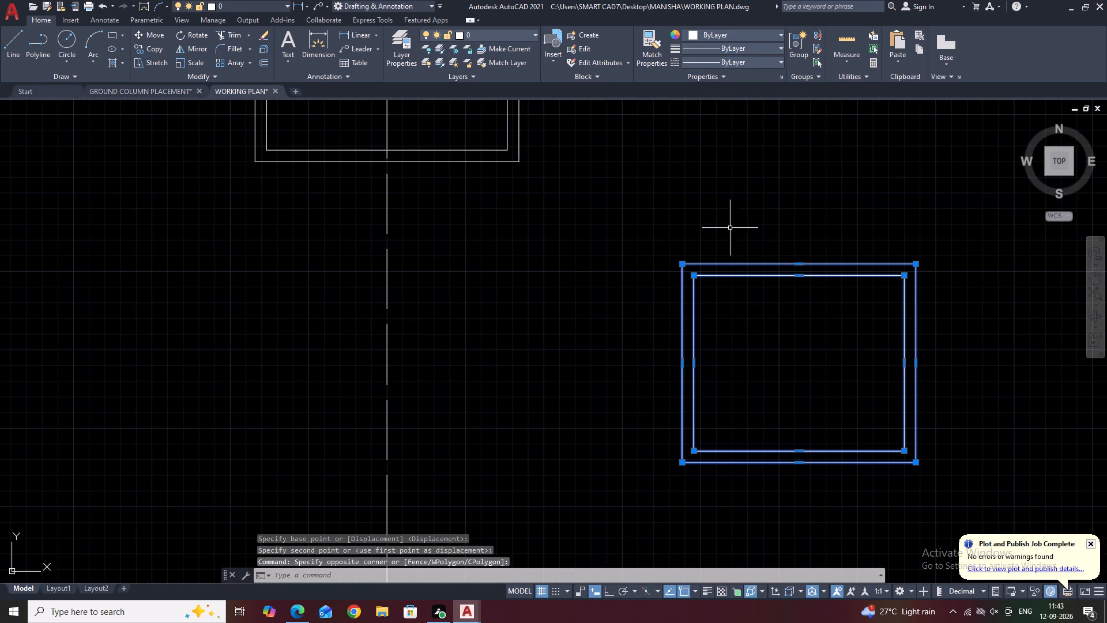
{"action": "middle_click_drag", "start_coordinate": [486, 190], "coordinate": [547, 274]}
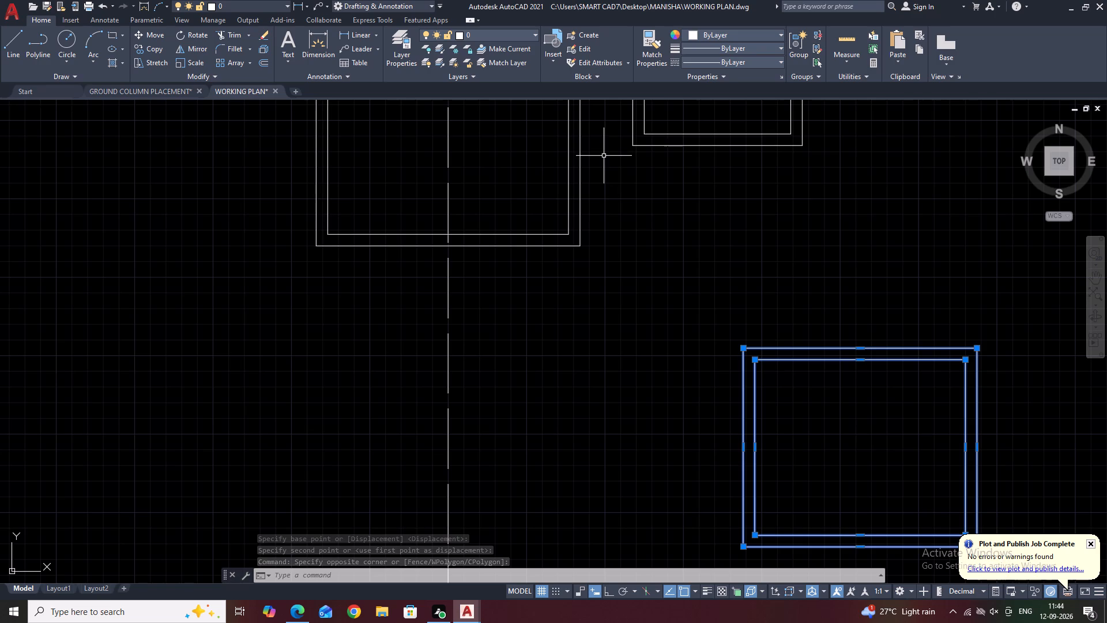
{"action": "left_click", "coordinate": [144, 33]}
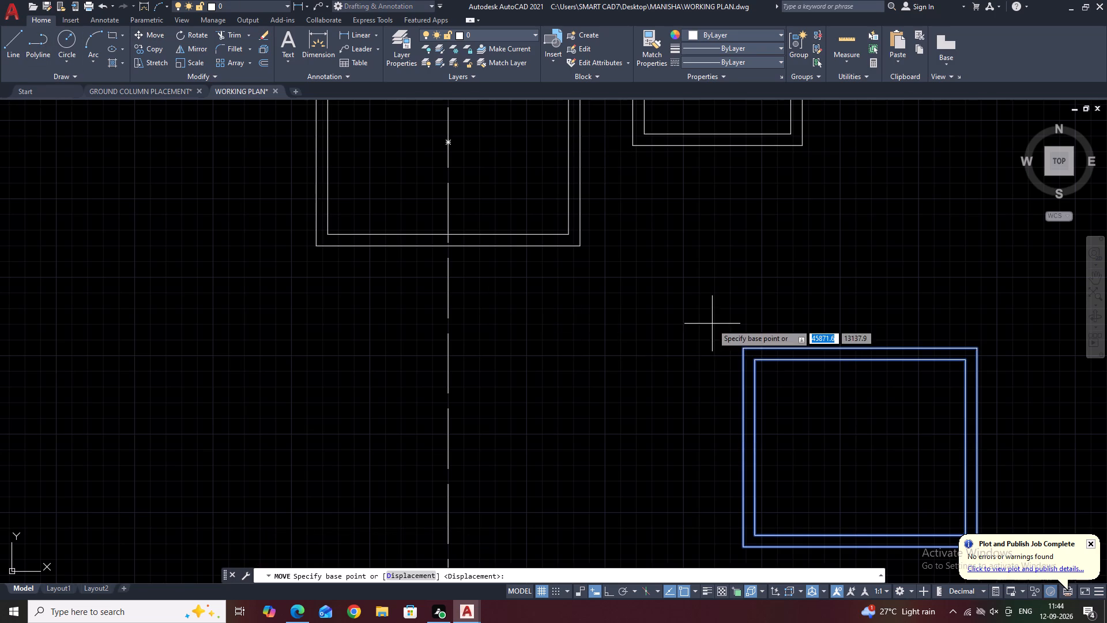
{"action": "left_click", "coordinate": [742, 350]}
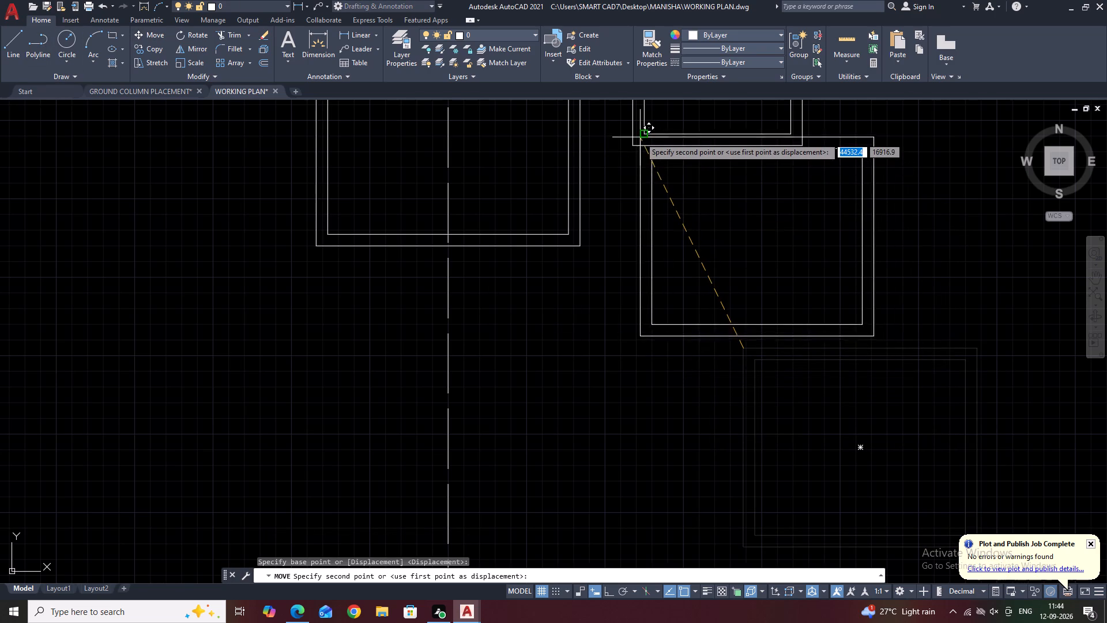
{"action": "left_click", "coordinate": [581, 136]}
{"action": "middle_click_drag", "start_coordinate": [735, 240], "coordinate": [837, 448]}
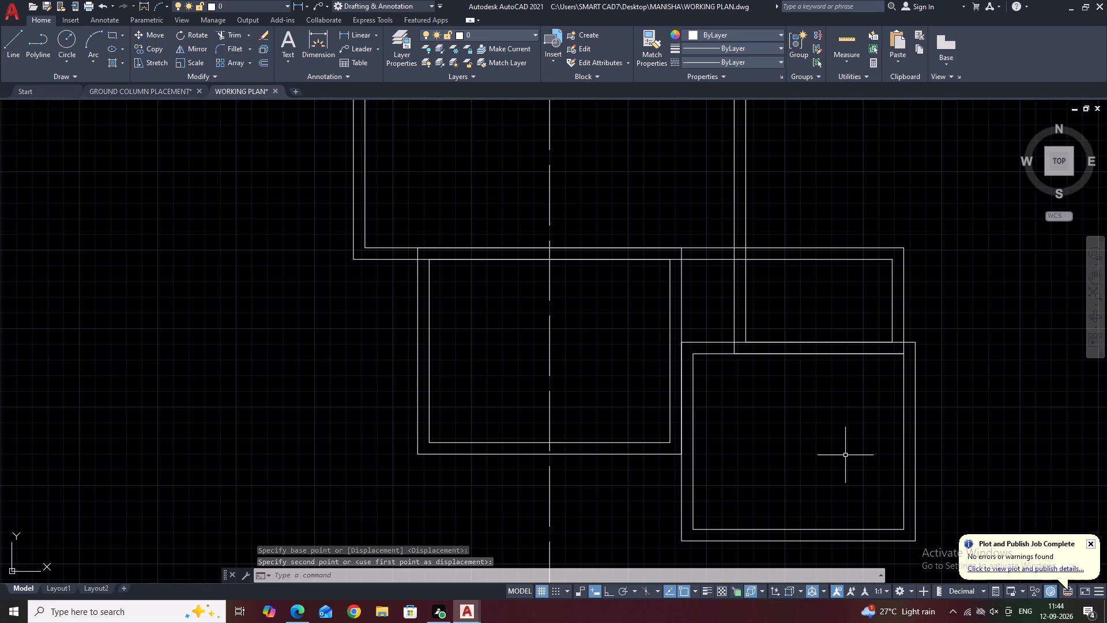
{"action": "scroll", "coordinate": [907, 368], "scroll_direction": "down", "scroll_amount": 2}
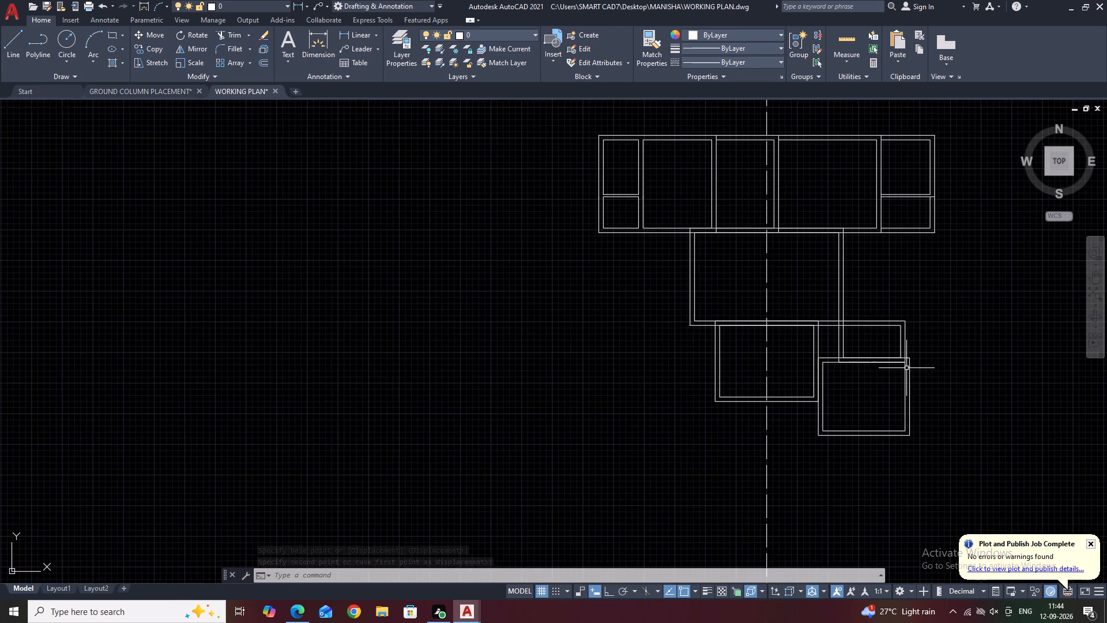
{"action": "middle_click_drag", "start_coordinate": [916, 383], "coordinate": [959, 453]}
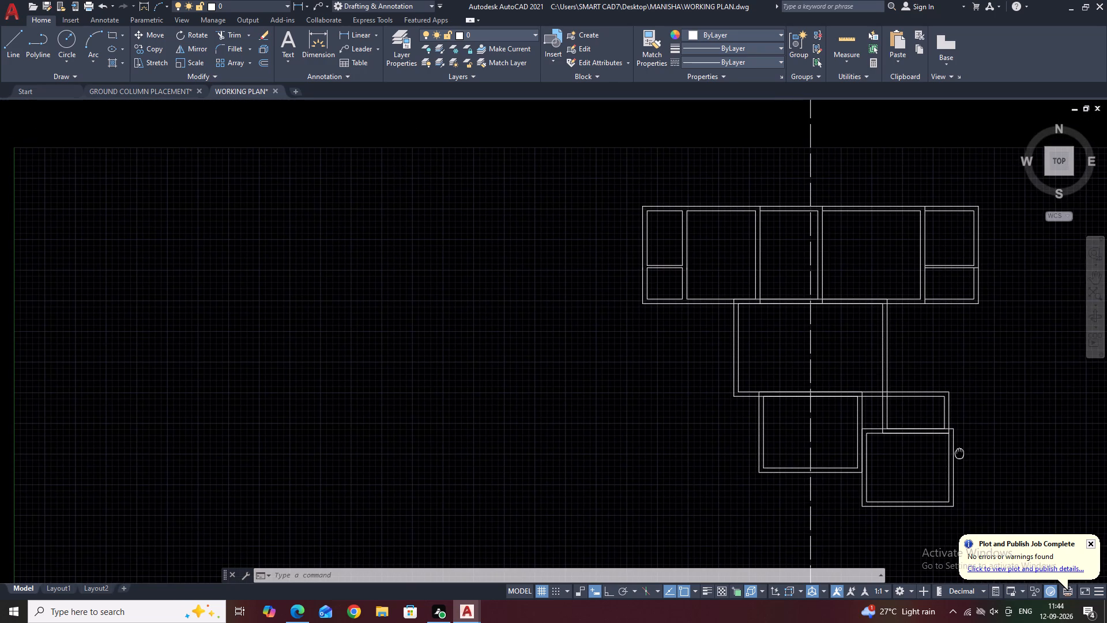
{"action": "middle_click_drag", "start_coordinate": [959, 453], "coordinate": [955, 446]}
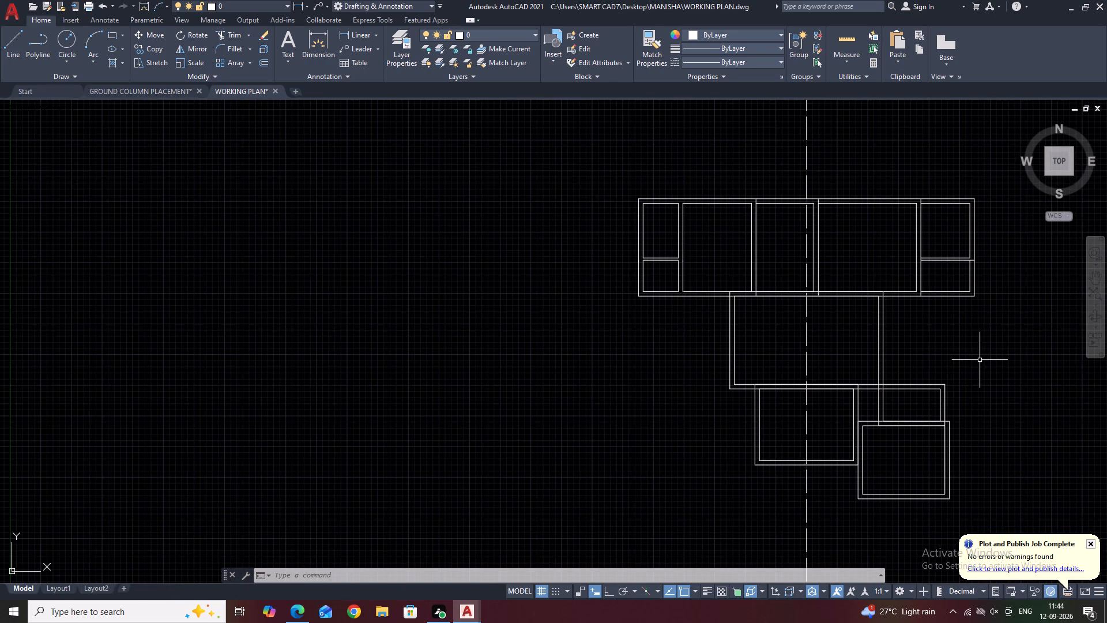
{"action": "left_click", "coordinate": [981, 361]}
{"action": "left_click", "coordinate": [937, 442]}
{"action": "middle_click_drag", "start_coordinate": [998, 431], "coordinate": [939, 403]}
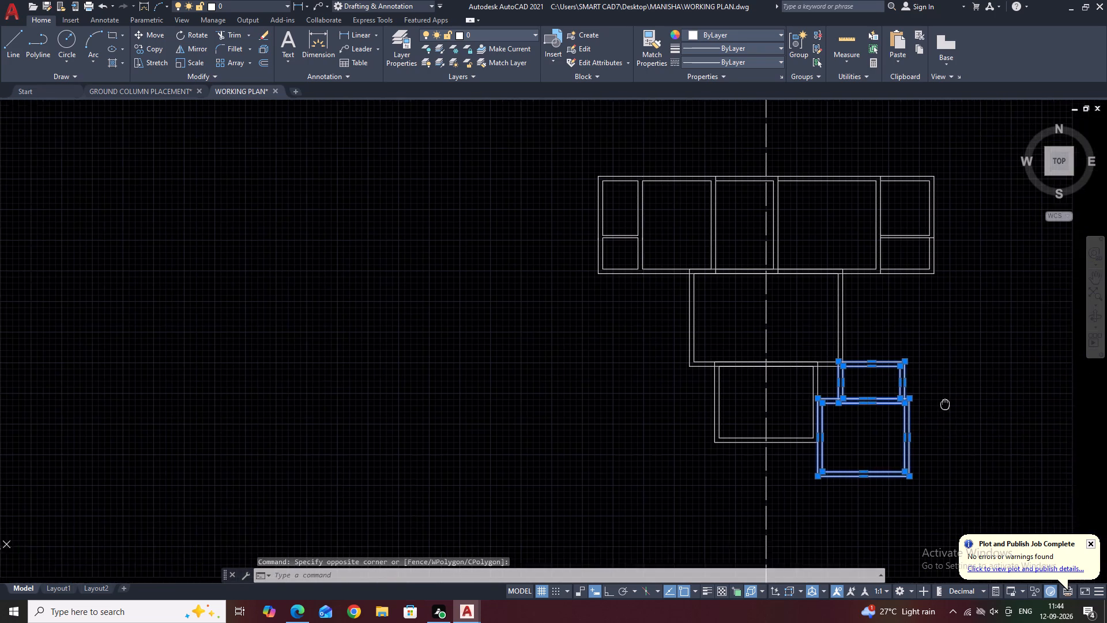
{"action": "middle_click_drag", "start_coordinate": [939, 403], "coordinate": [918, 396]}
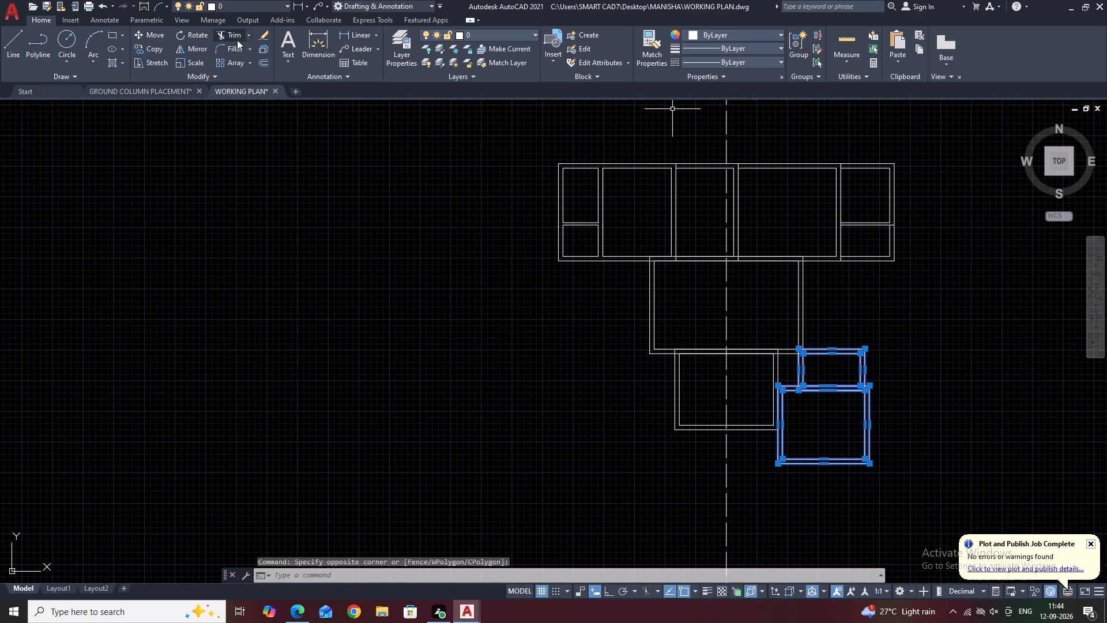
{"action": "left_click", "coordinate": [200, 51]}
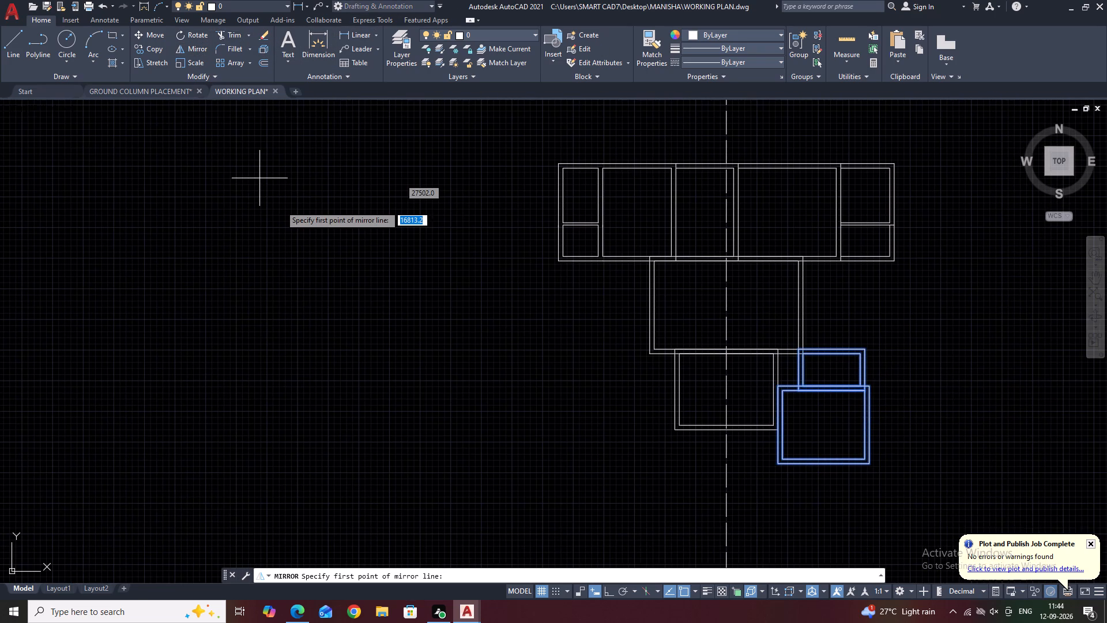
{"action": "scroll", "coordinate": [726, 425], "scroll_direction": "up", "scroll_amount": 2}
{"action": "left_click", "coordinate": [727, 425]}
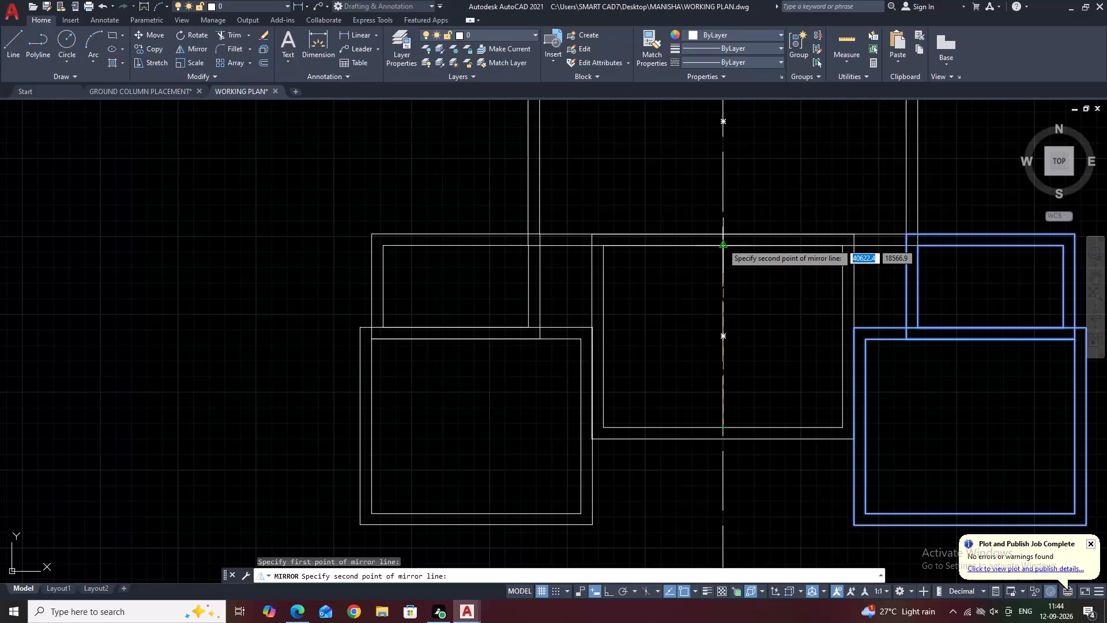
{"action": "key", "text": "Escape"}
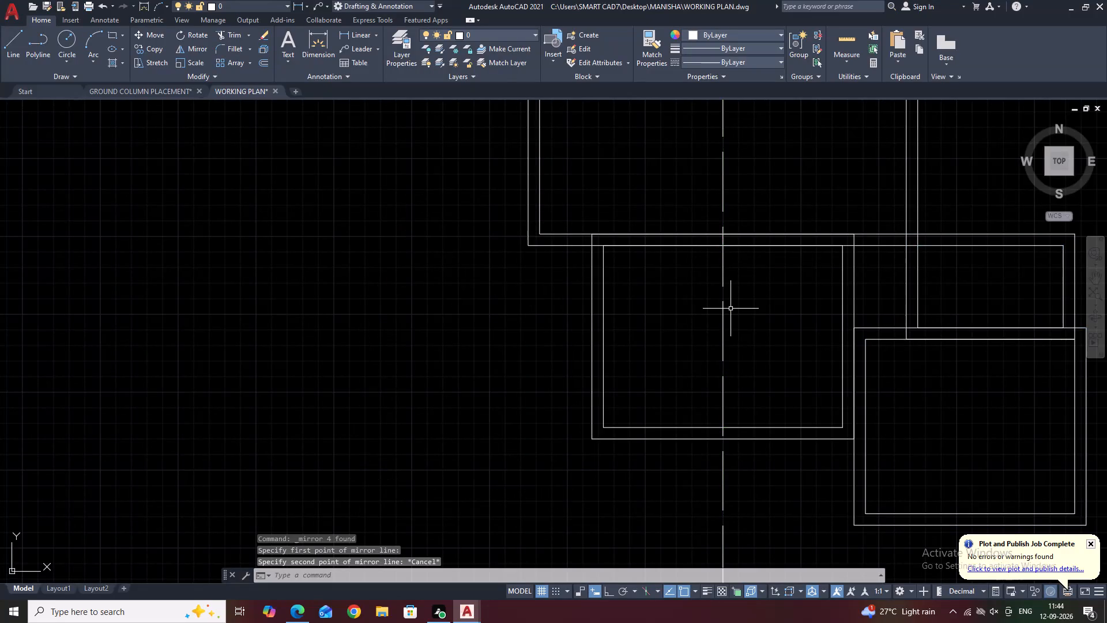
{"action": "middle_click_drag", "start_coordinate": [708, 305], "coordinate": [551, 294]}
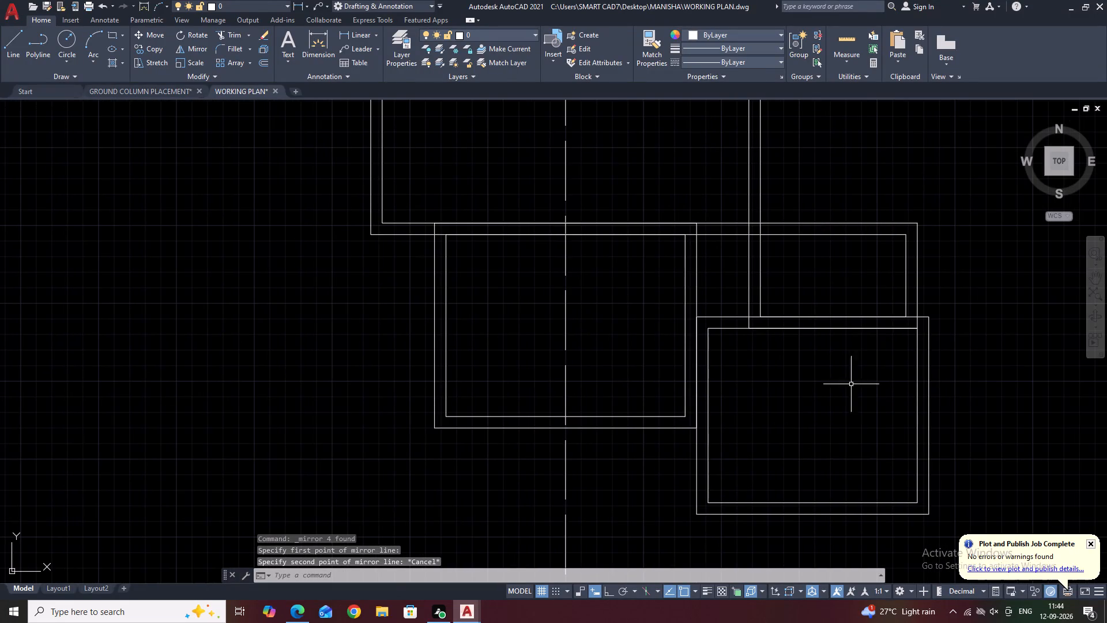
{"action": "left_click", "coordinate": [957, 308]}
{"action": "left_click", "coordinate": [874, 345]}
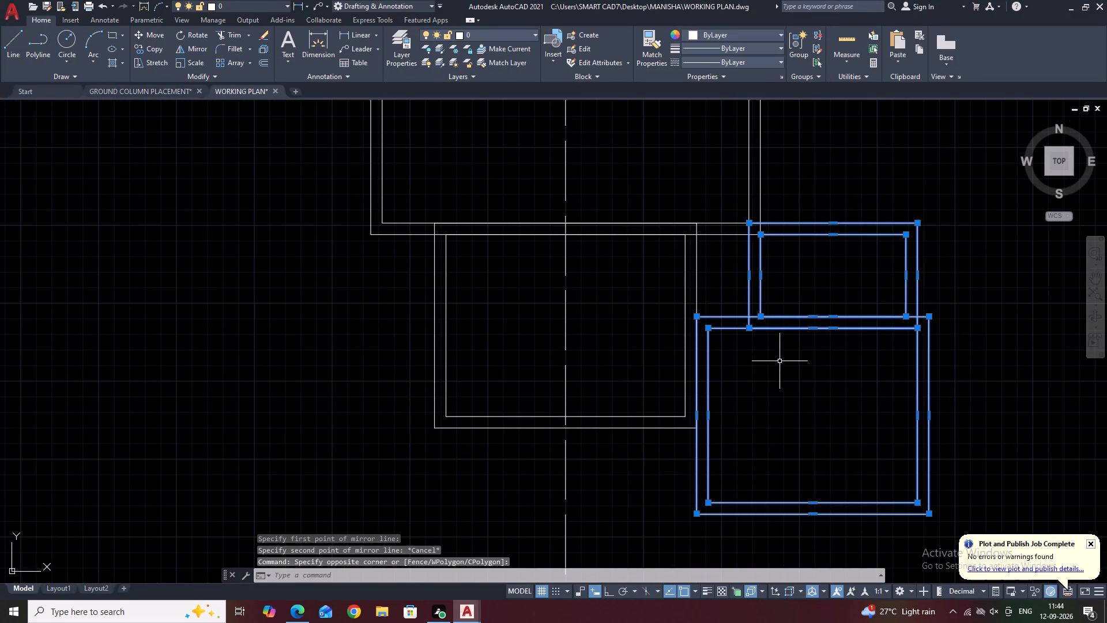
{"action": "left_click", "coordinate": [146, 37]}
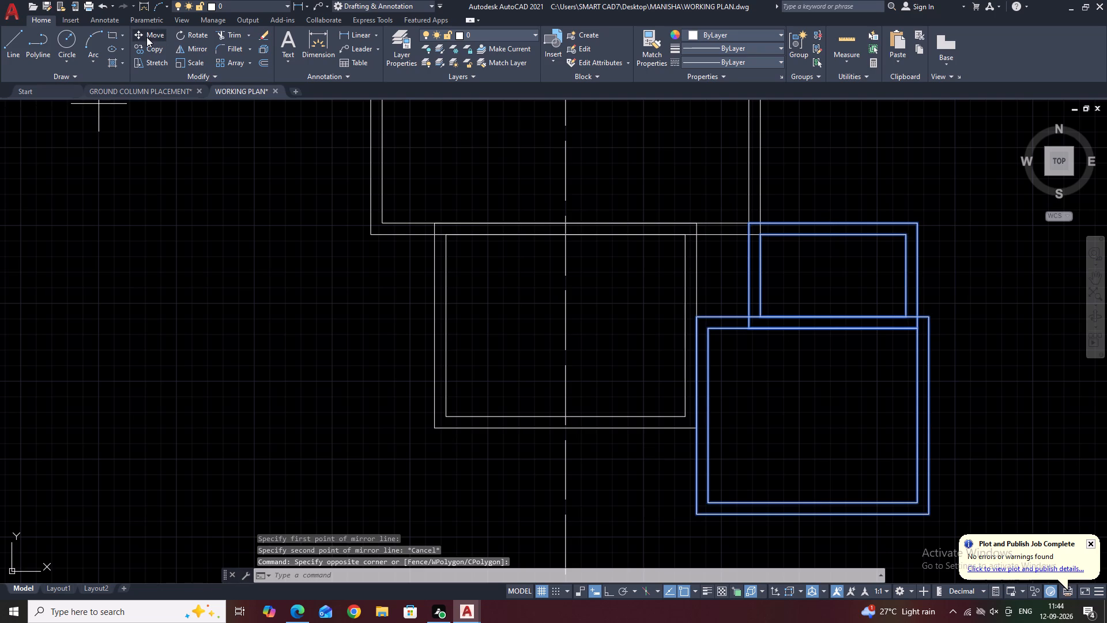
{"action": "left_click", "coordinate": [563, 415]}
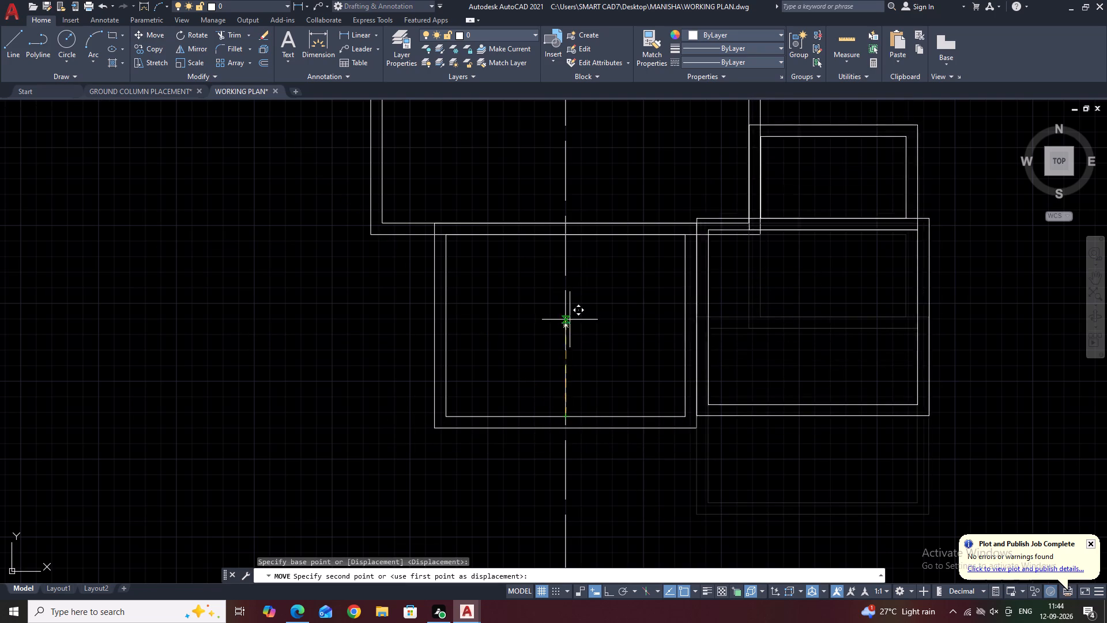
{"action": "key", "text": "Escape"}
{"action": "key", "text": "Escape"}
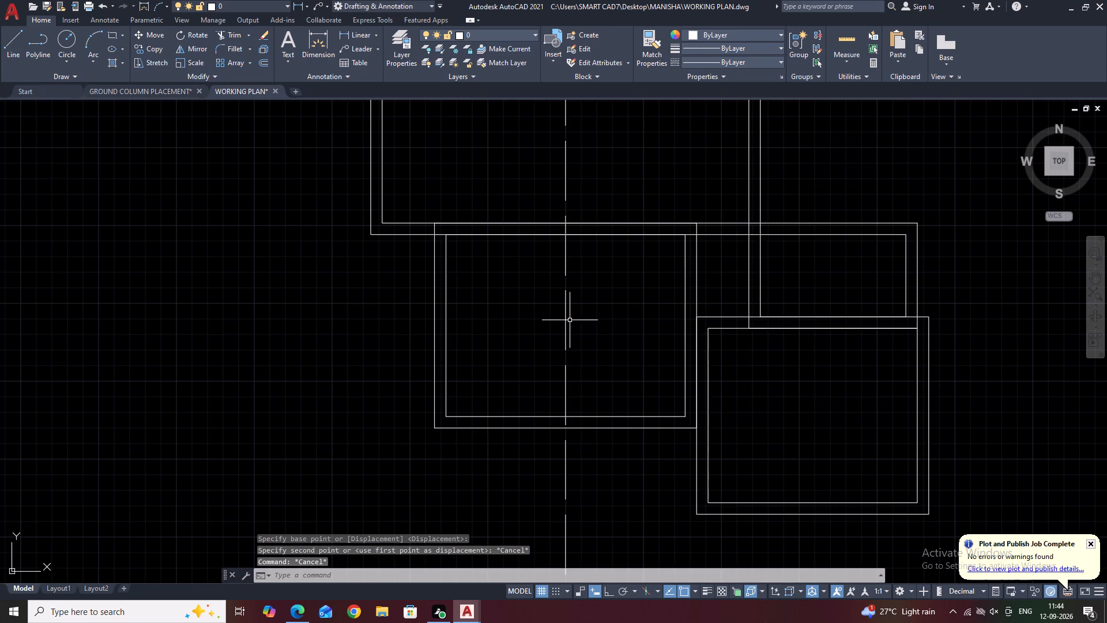
Mirror the 2920 by 1650 and 4200 by 3500 rooms about the dashed centreline, keeping the source objects.
{"action": "left_click", "coordinate": [955, 269]}
{"action": "left_click", "coordinate": [883, 374]}
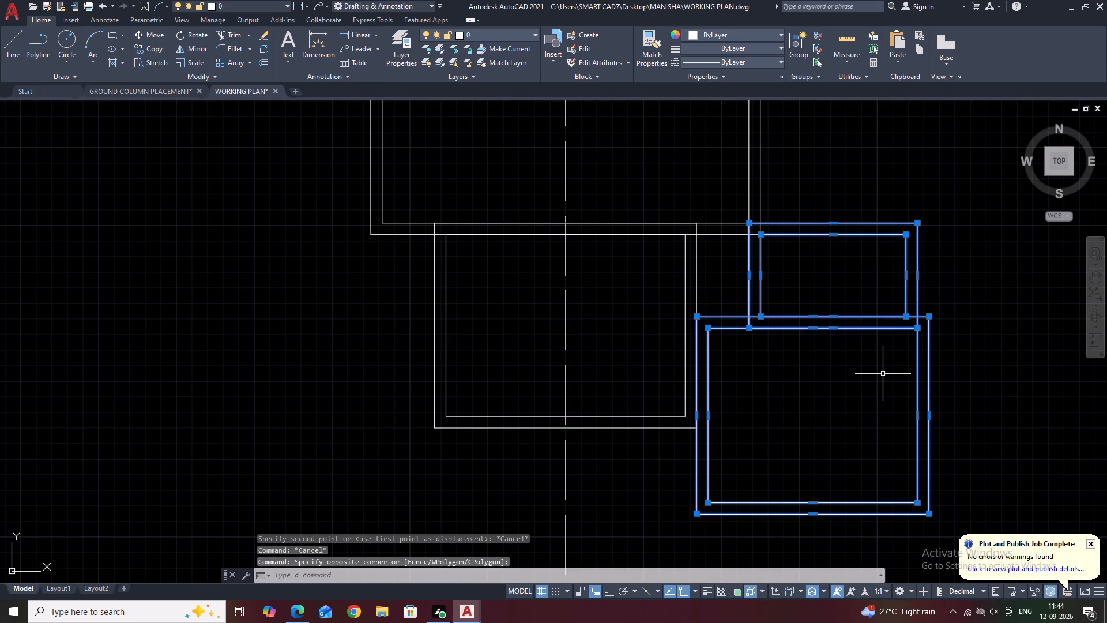
{"action": "left_click", "coordinate": [193, 51]}
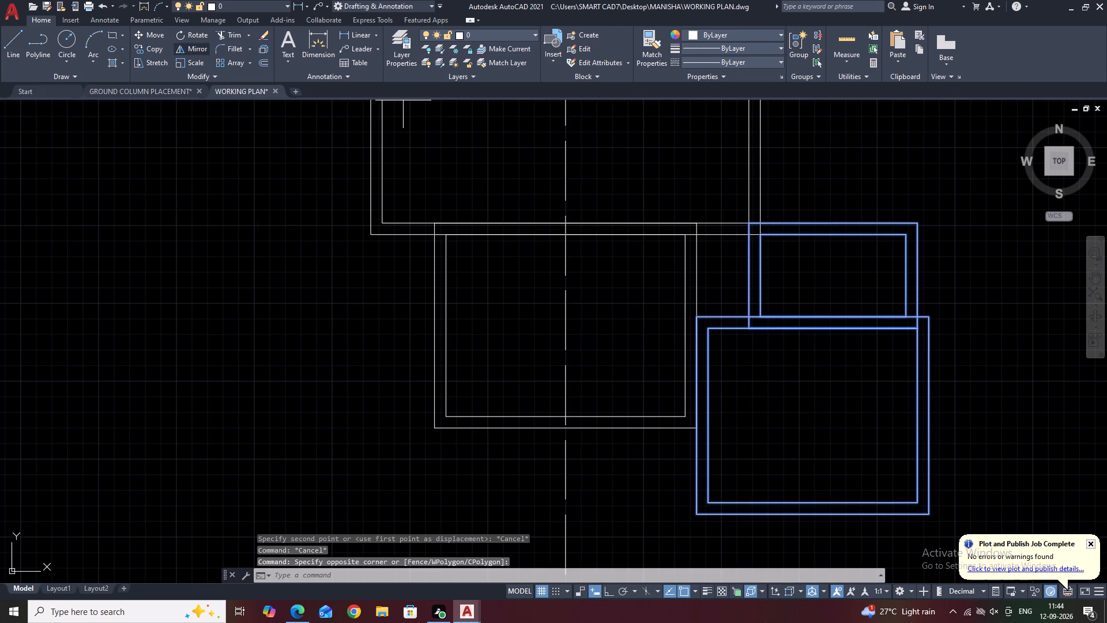
{"action": "left_click", "coordinate": [566, 428]}
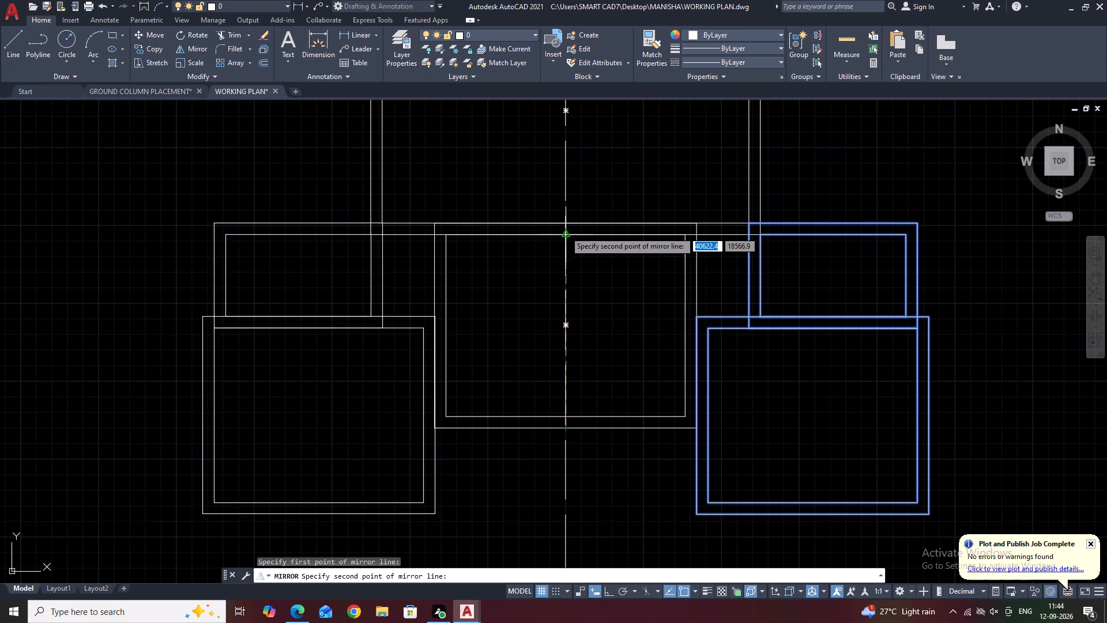
{"action": "left_click", "coordinate": [563, 220]}
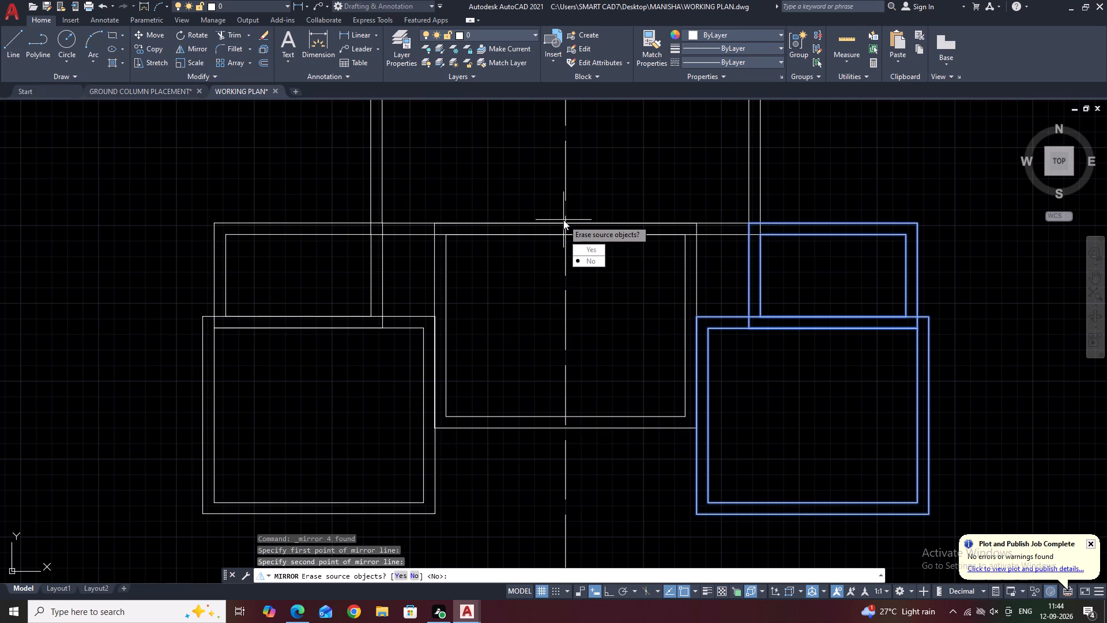
{"action": "left_click_drag", "start_coordinate": [586, 261], "coordinate": [563, 220]}
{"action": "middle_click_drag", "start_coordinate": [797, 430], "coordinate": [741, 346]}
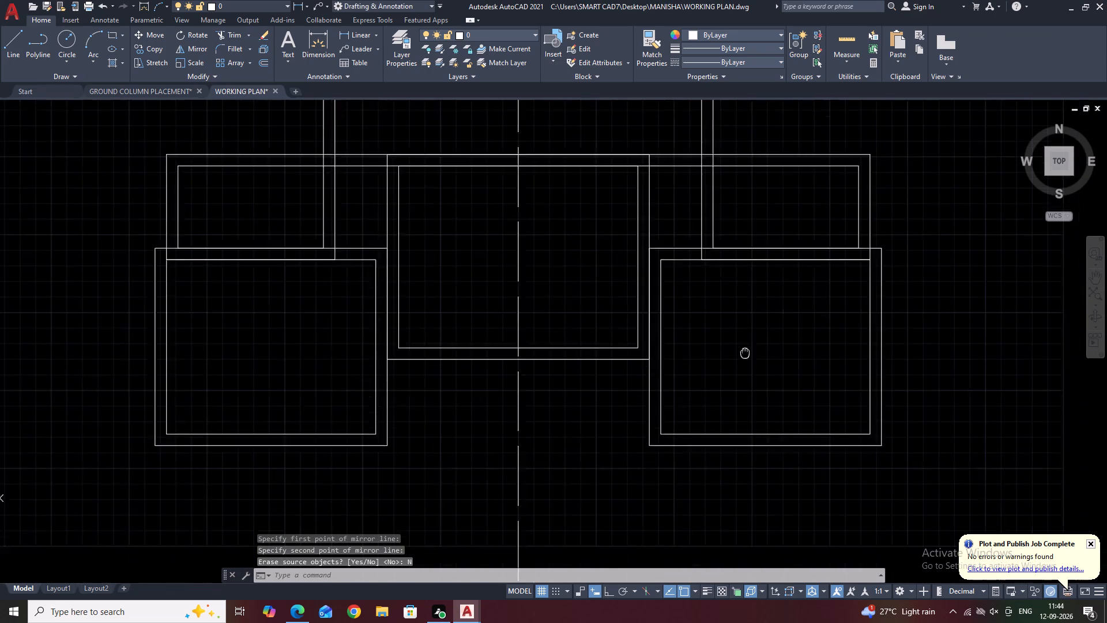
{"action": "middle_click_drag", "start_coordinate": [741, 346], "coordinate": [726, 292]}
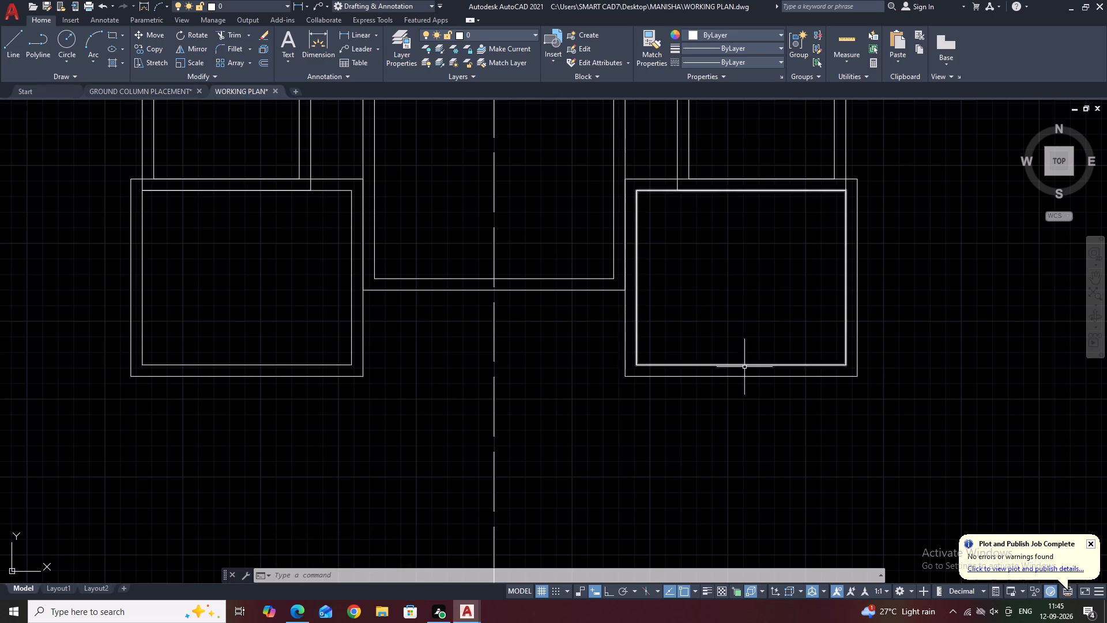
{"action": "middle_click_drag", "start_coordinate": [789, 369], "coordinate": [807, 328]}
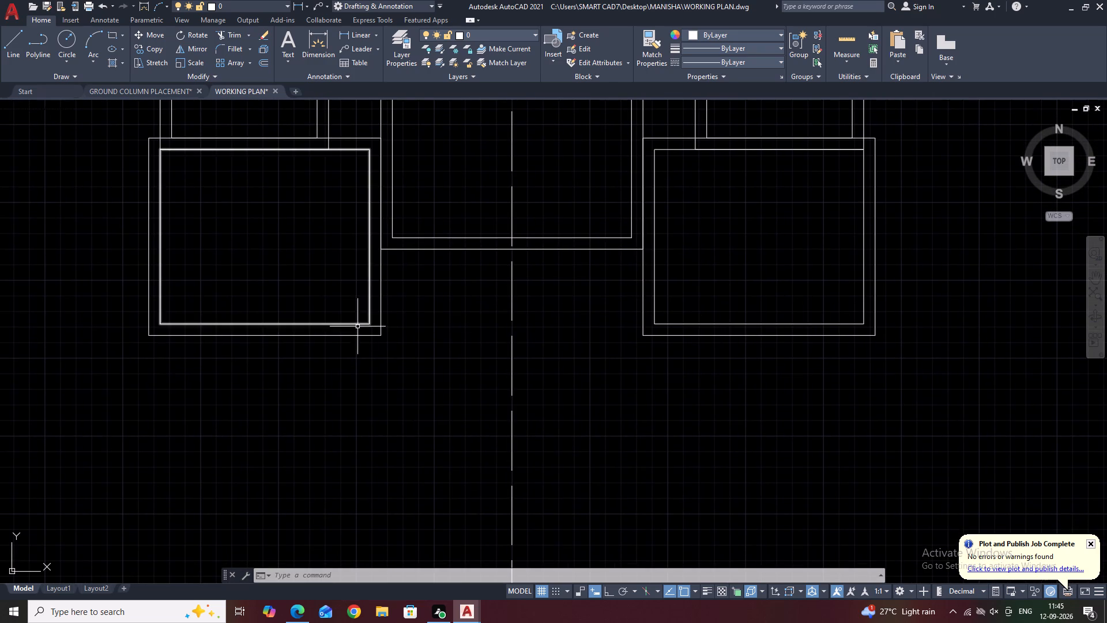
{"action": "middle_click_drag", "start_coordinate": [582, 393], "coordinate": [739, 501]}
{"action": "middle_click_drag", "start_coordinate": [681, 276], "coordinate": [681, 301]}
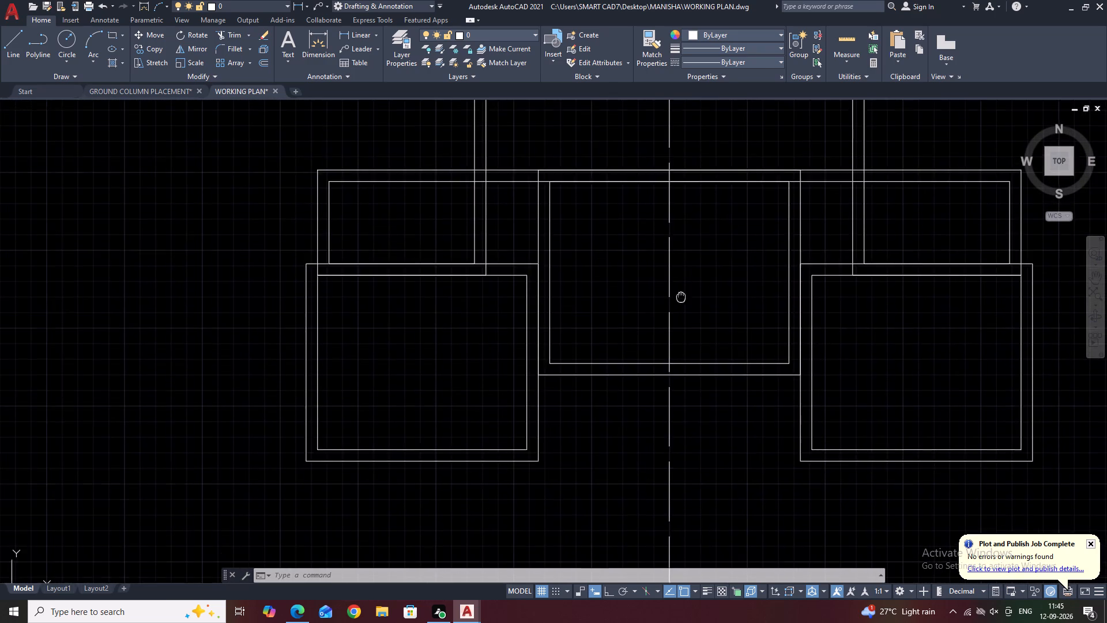
Examine the mirrored rooms and how they join the rest of the floor plan around the dashed centreline.
{"action": "middle_click_drag", "start_coordinate": [681, 301], "coordinate": [674, 356]}
{"action": "middle_click_drag", "start_coordinate": [724, 255], "coordinate": [740, 345]}
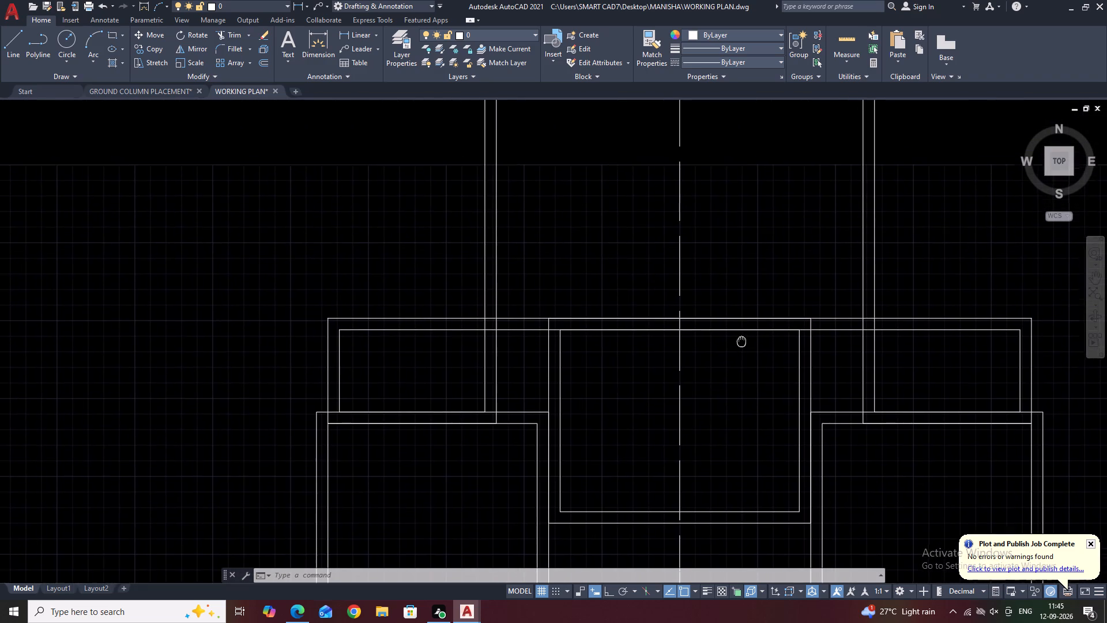
{"action": "middle_click_drag", "start_coordinate": [740, 345], "coordinate": [747, 385]}
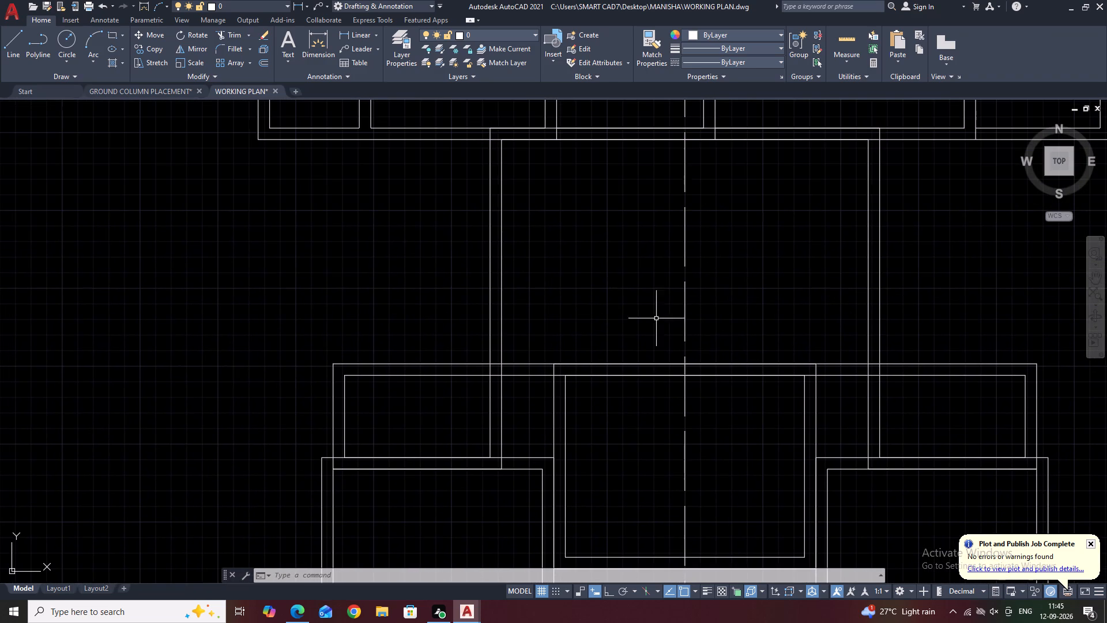
{"action": "middle_click_drag", "start_coordinate": [579, 395], "coordinate": [628, 350]}
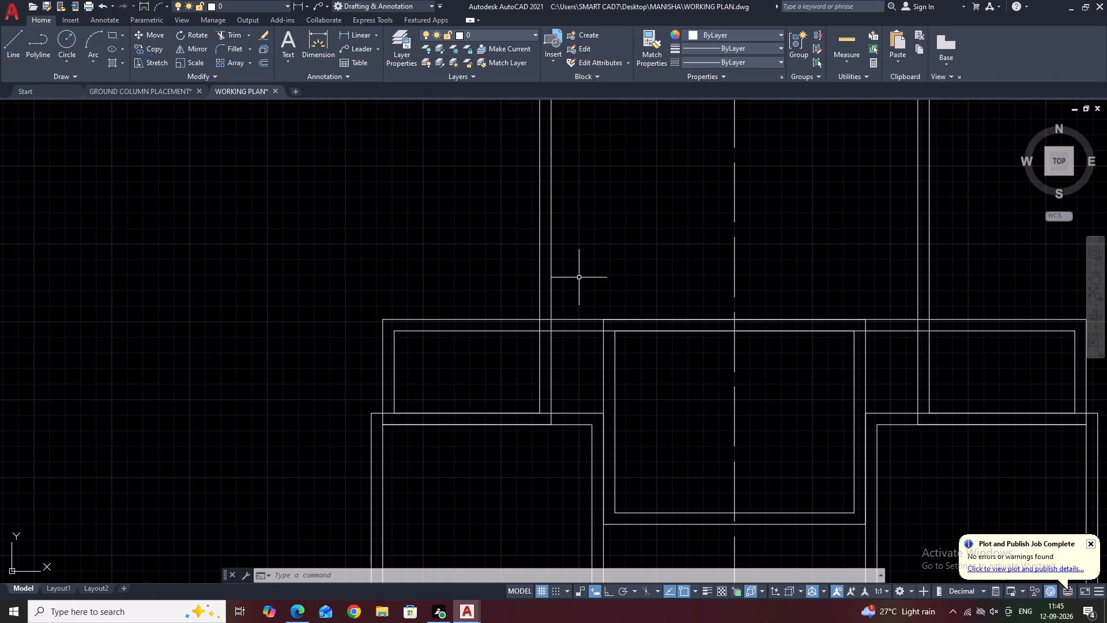
{"action": "middle_click_drag", "start_coordinate": [578, 276], "coordinate": [592, 340]}
{"action": "scroll", "coordinate": [657, 235], "scroll_direction": "down", "scroll_amount": 2}
{"action": "middle_click_drag", "start_coordinate": [686, 209], "coordinate": [643, 313]}
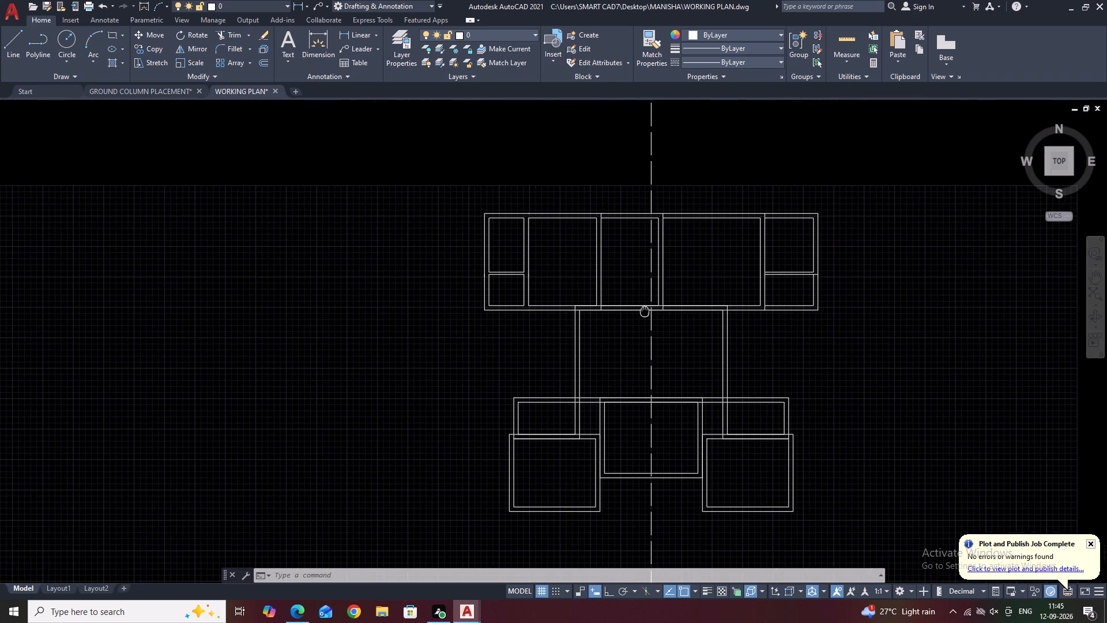
{"action": "middle_click_drag", "start_coordinate": [785, 331], "coordinate": [767, 232]}
{"action": "middle_click_drag", "start_coordinate": [781, 344], "coordinate": [773, 245]}
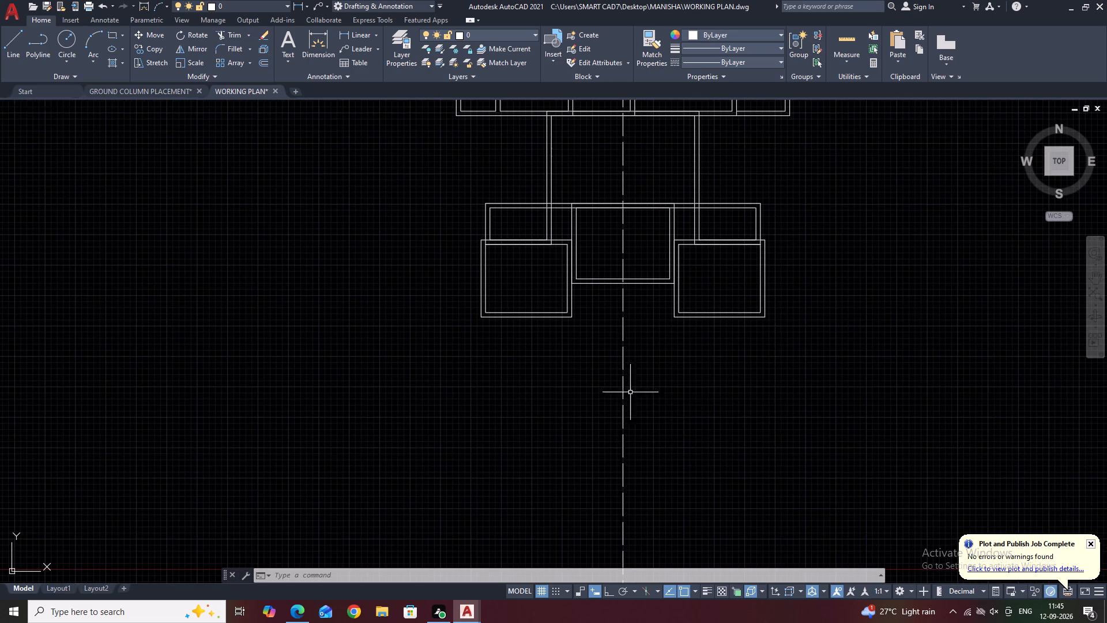
{"action": "middle_click_drag", "start_coordinate": [748, 388], "coordinate": [749, 265]}
{"action": "scroll", "coordinate": [749, 265], "scroll_direction": "up", "scroll_amount": 1}
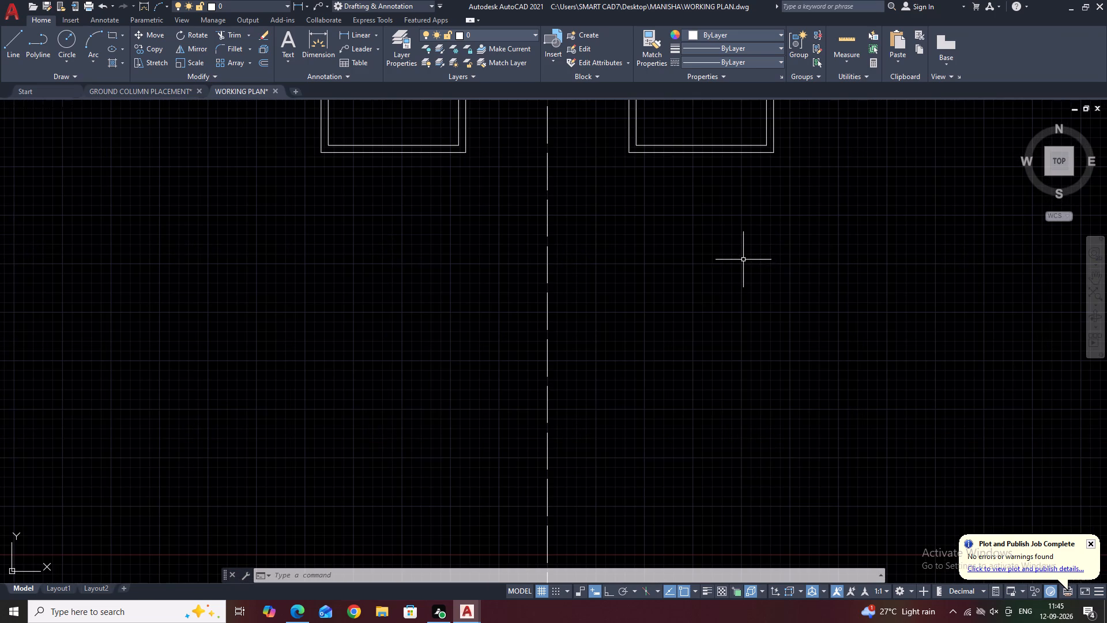
{"action": "middle_click_drag", "start_coordinate": [741, 271], "coordinate": [799, 253]}
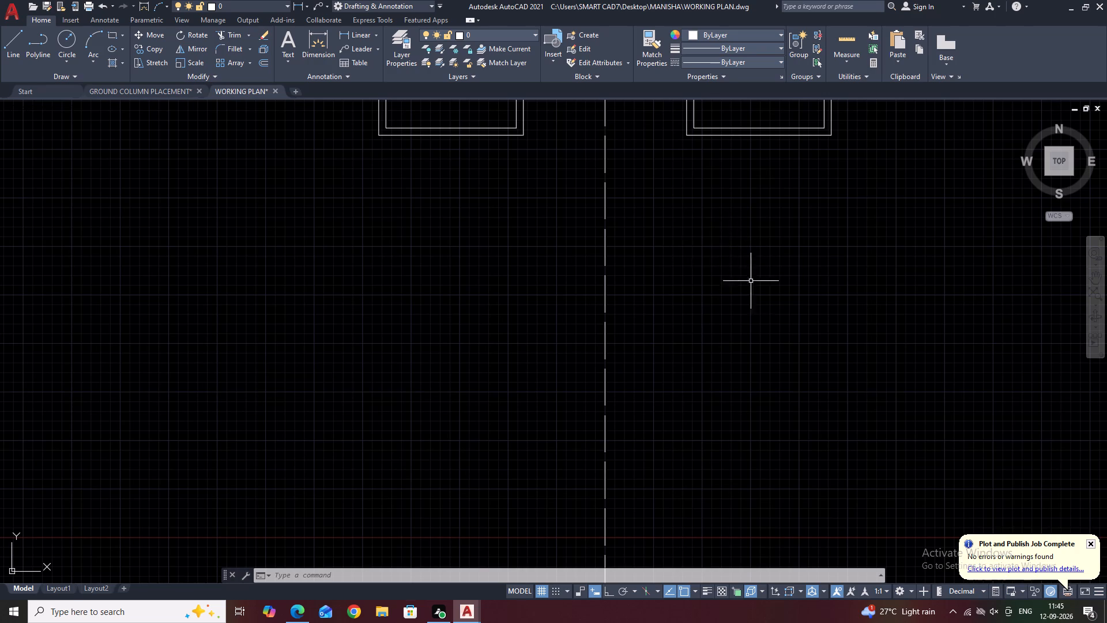
Draw a line joining the facing outer bottom corners of the two 4200 by 3500 rooms, below the 4800 by 3650 room.
{"action": "middle_click_drag", "start_coordinate": [711, 231], "coordinate": [770, 355]}
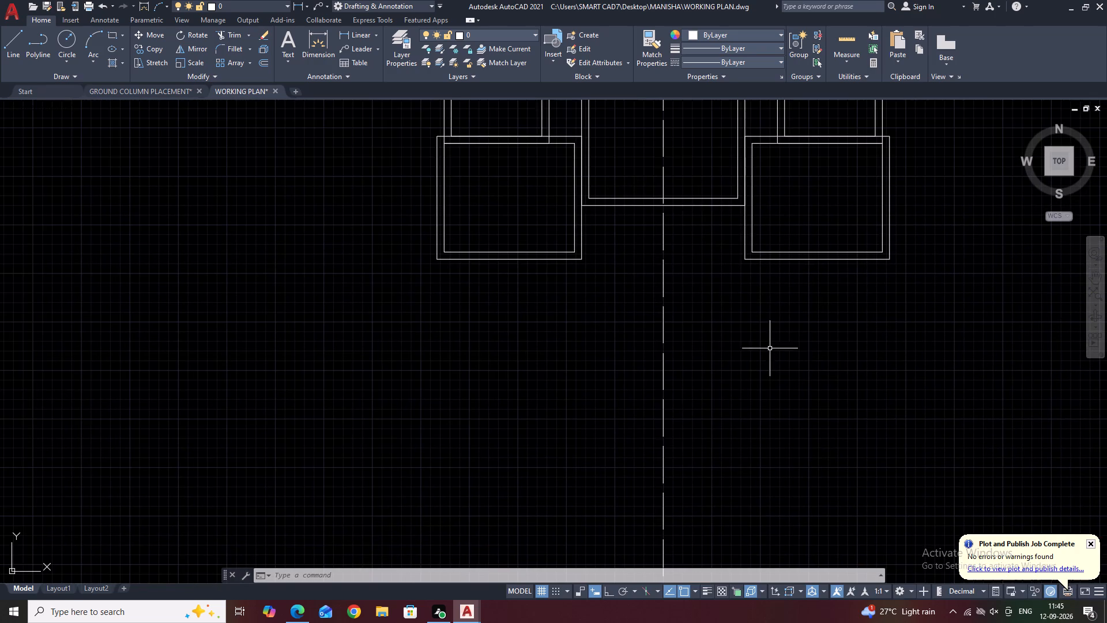
{"action": "type", "text": "L"}
{"action": "key", "text": "space"}
{"action": "left_click", "coordinate": [580, 261]}
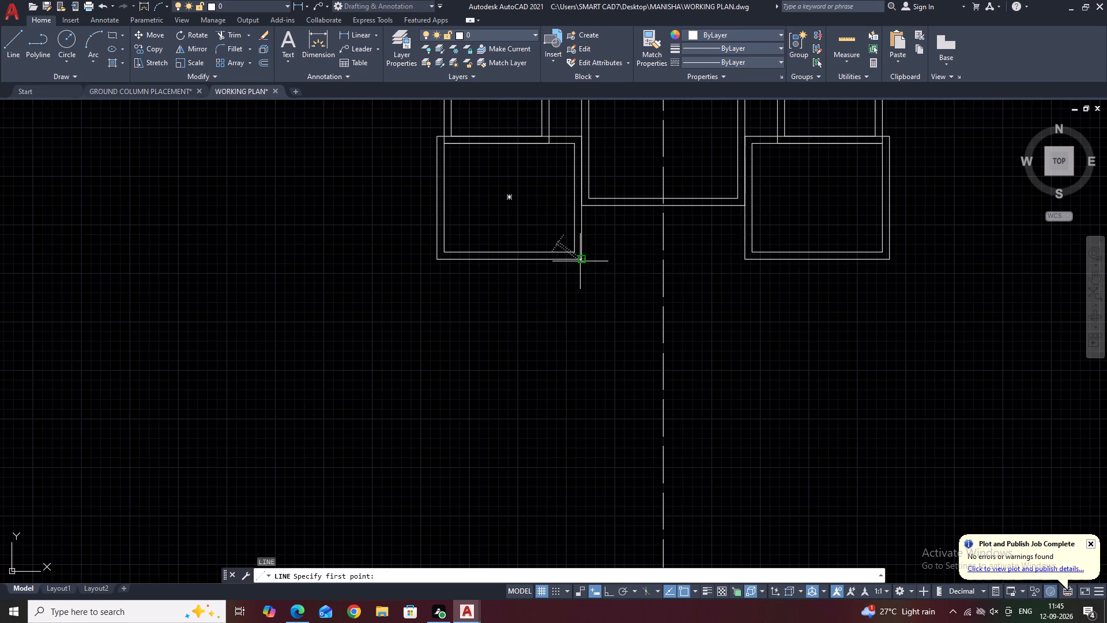
{"action": "left_click", "coordinate": [748, 261]}
{"action": "right_click", "coordinate": [750, 262]}
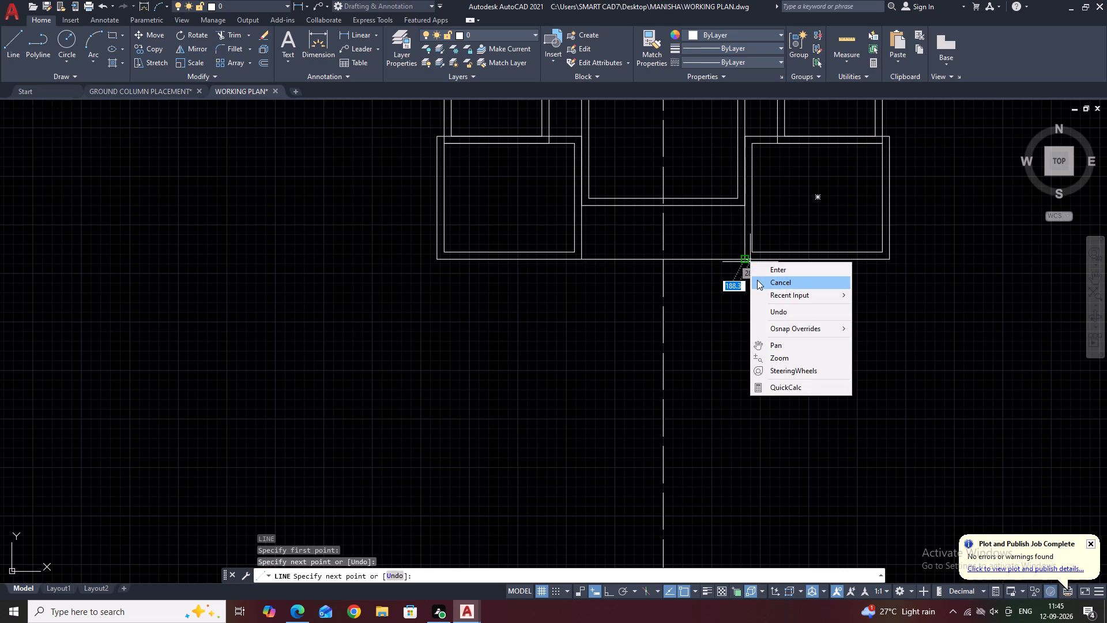
{"action": "left_click", "coordinate": [761, 284]}
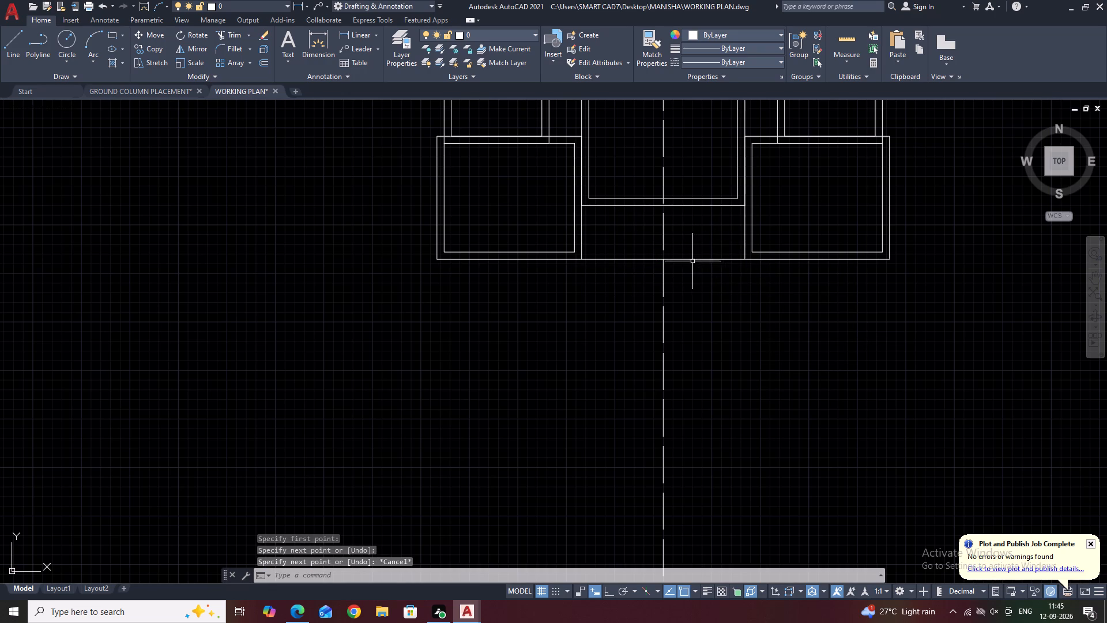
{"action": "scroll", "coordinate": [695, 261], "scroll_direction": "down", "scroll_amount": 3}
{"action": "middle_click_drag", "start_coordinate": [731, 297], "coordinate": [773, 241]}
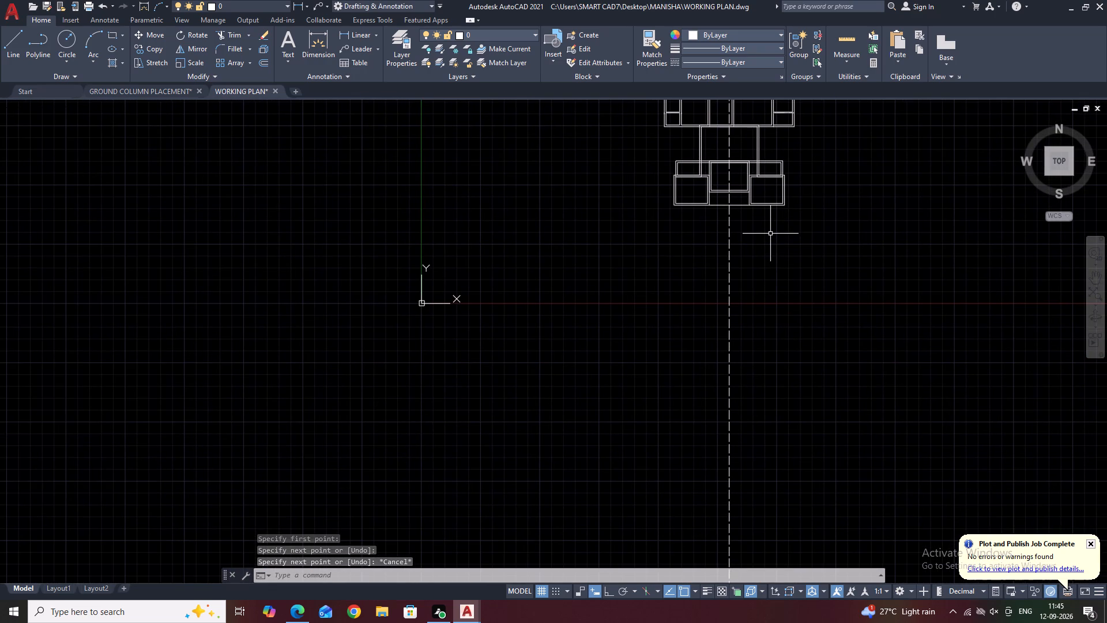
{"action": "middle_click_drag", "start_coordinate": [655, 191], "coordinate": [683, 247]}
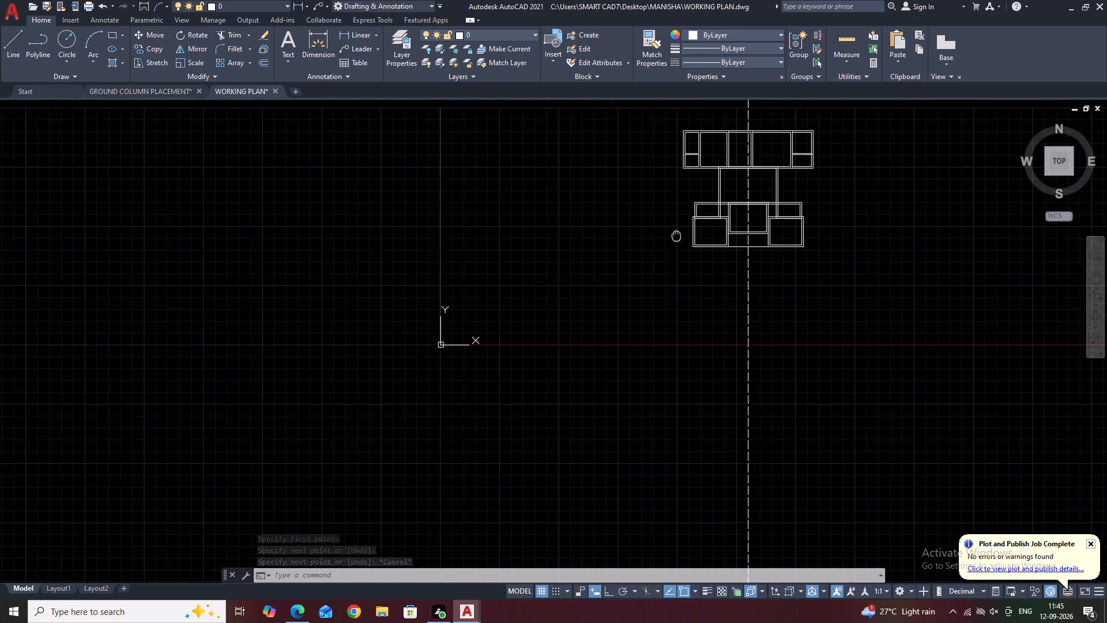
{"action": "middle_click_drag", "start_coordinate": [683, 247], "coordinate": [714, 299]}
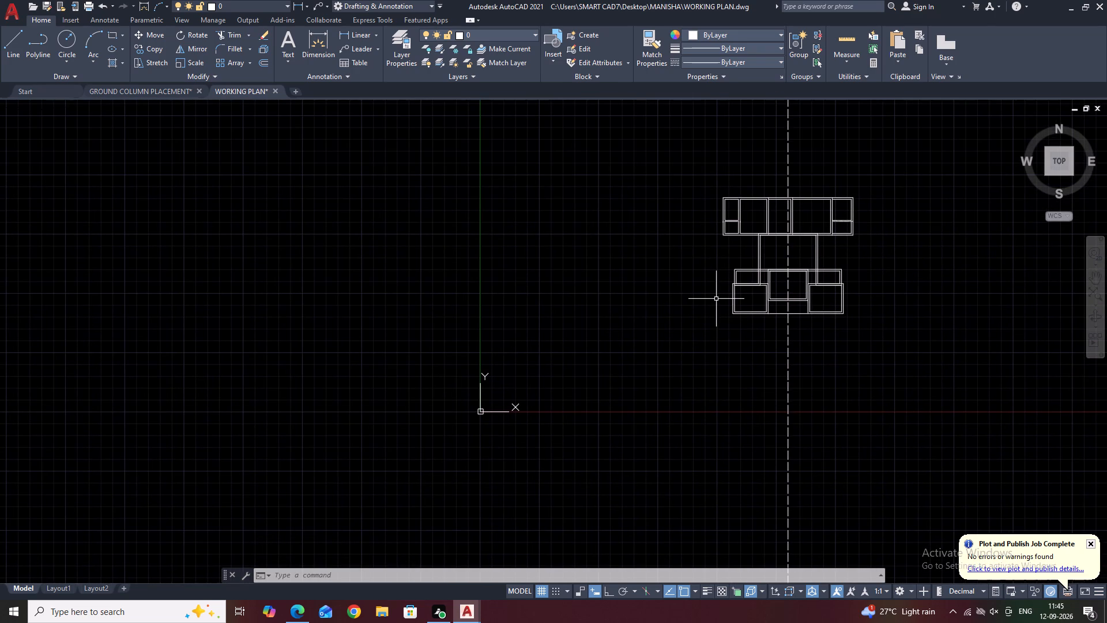
Examine the front gap between the two 4200 by 3500 rooms, below the 4800 by 3650 room.
{"action": "middle_click_drag", "start_coordinate": [652, 301], "coordinate": [656, 316]}
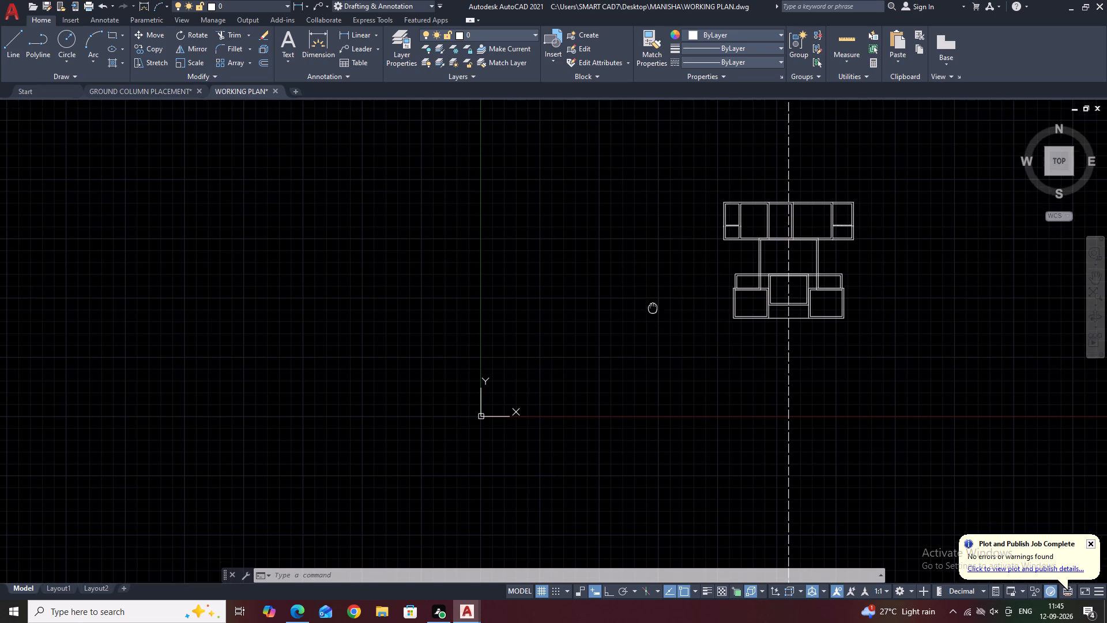
{"action": "middle_click_drag", "start_coordinate": [656, 316], "coordinate": [680, 361]}
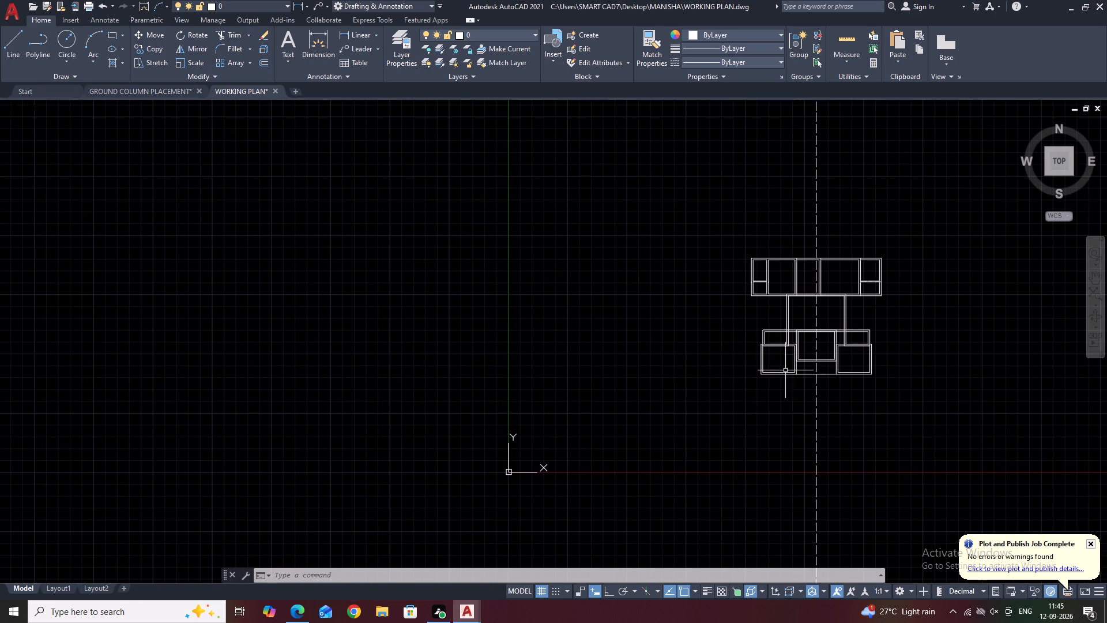
{"action": "scroll", "coordinate": [820, 378], "scroll_direction": "up", "scroll_amount": 2}
{"action": "middle_click_drag", "start_coordinate": [810, 316], "coordinate": [769, 361]}
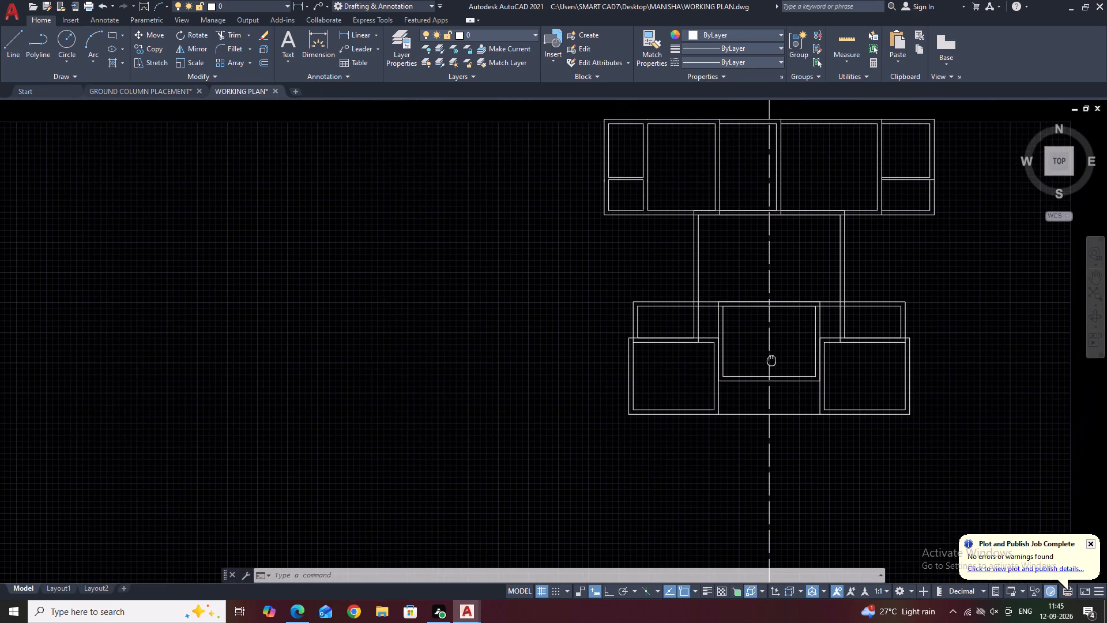
{"action": "middle_click_drag", "start_coordinate": [769, 361], "coordinate": [760, 346]}
{"action": "scroll", "coordinate": [736, 366], "scroll_direction": "up", "scroll_amount": 2}
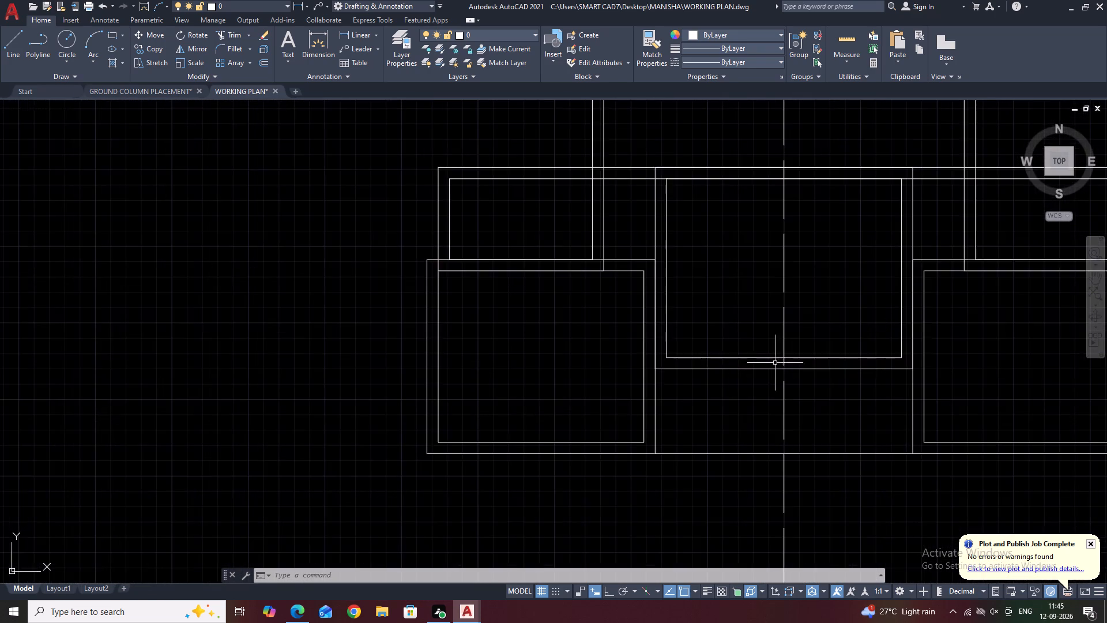
{"action": "middle_click_drag", "start_coordinate": [776, 363], "coordinate": [713, 286]}
{"action": "scroll", "coordinate": [716, 277], "scroll_direction": "up", "scroll_amount": 3}
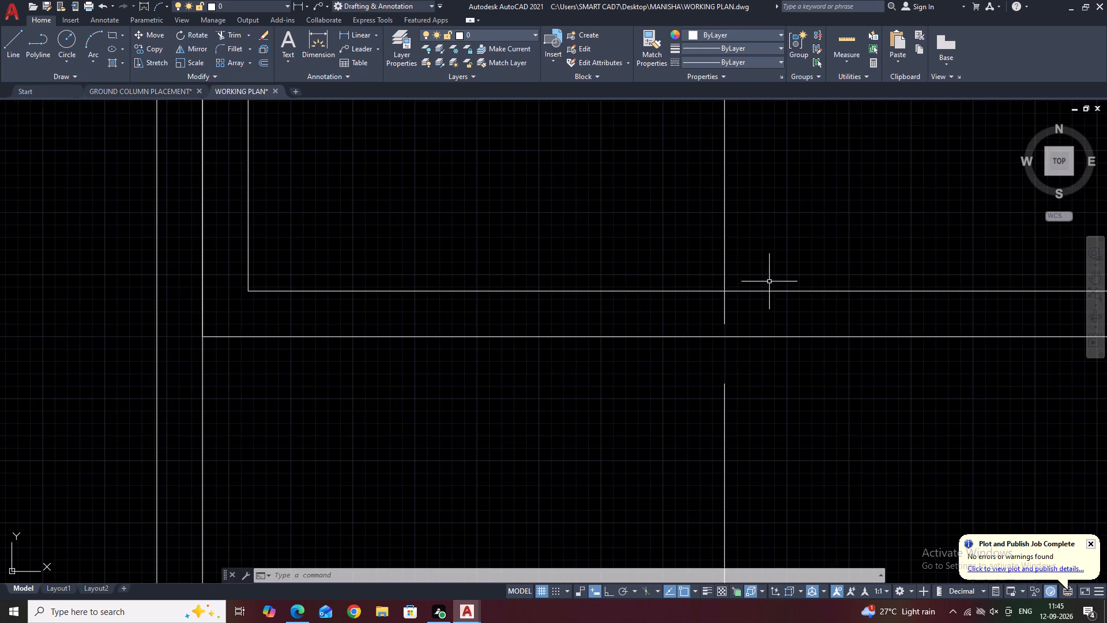
{"action": "middle_click_drag", "start_coordinate": [775, 282], "coordinate": [661, 321]}
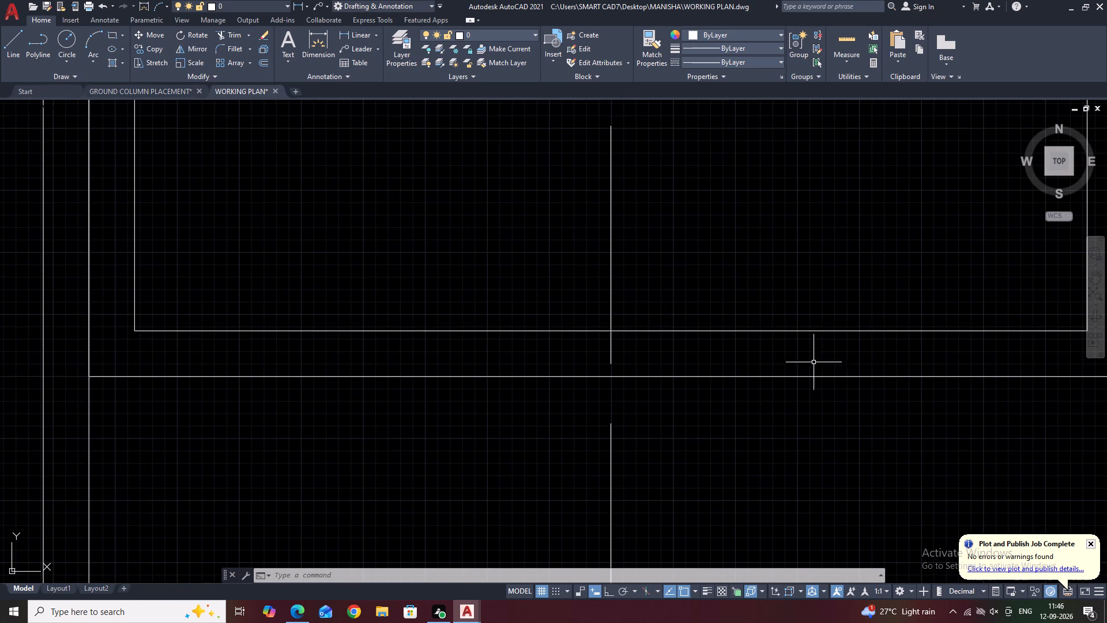
{"action": "middle_click_drag", "start_coordinate": [774, 338], "coordinate": [686, 294]}
{"action": "scroll", "coordinate": [686, 294], "scroll_direction": "down", "scroll_amount": 3}
{"action": "middle_click_drag", "start_coordinate": [627, 320], "coordinate": [669, 285]}
{"action": "scroll", "coordinate": [671, 282], "scroll_direction": "up", "scroll_amount": 1}
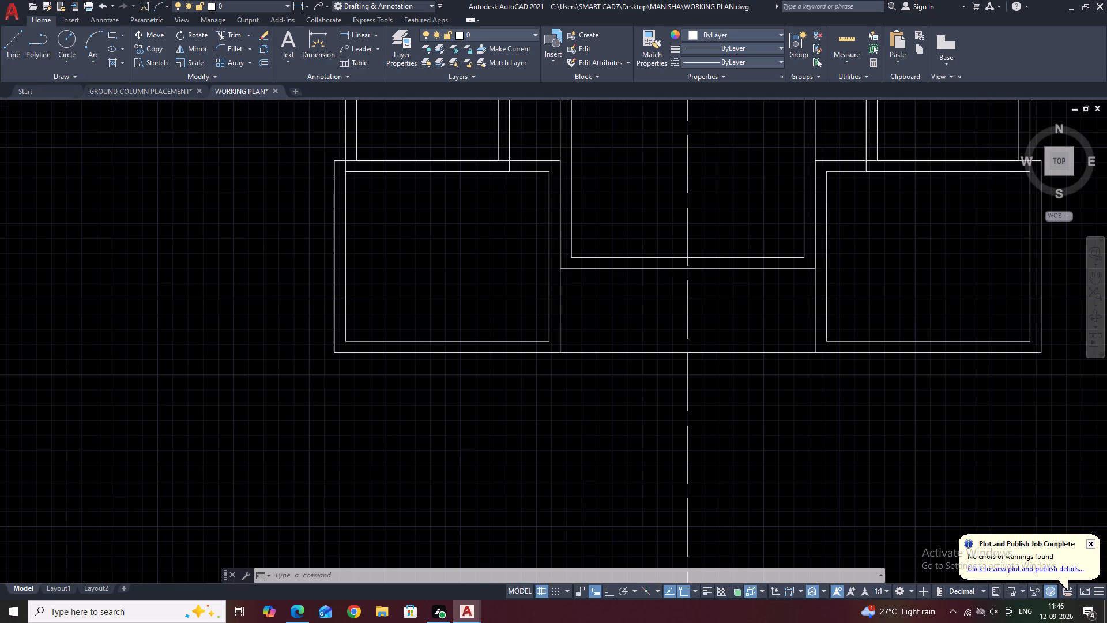
{"action": "scroll", "coordinate": [671, 282], "scroll_direction": "up", "scroll_amount": 2}
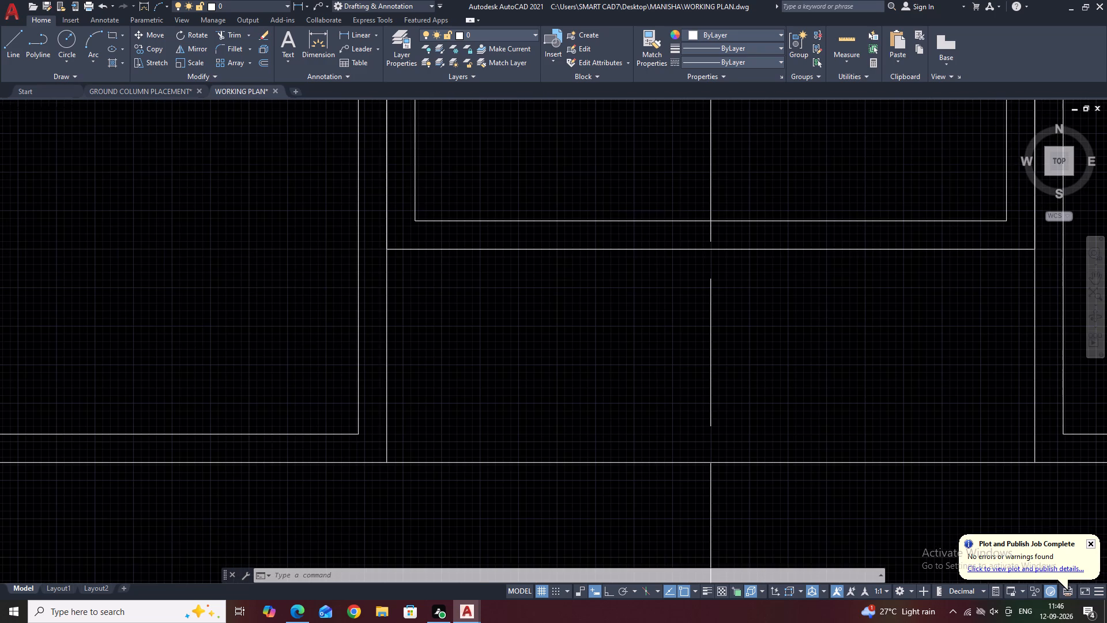
{"action": "scroll", "coordinate": [692, 233], "scroll_direction": "down", "scroll_amount": 5}
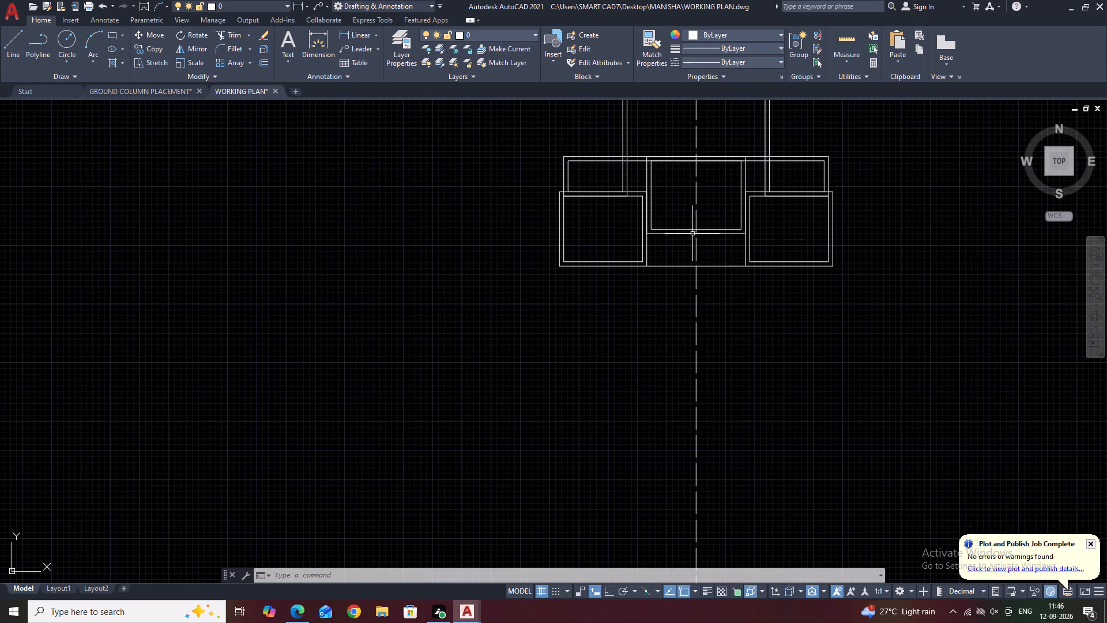
Draw a line along the 4800 by 3650 room's outer bottom edge, spanning between the two 4200 by 3500 rooms.
{"action": "left_click", "coordinate": [12, 35]}
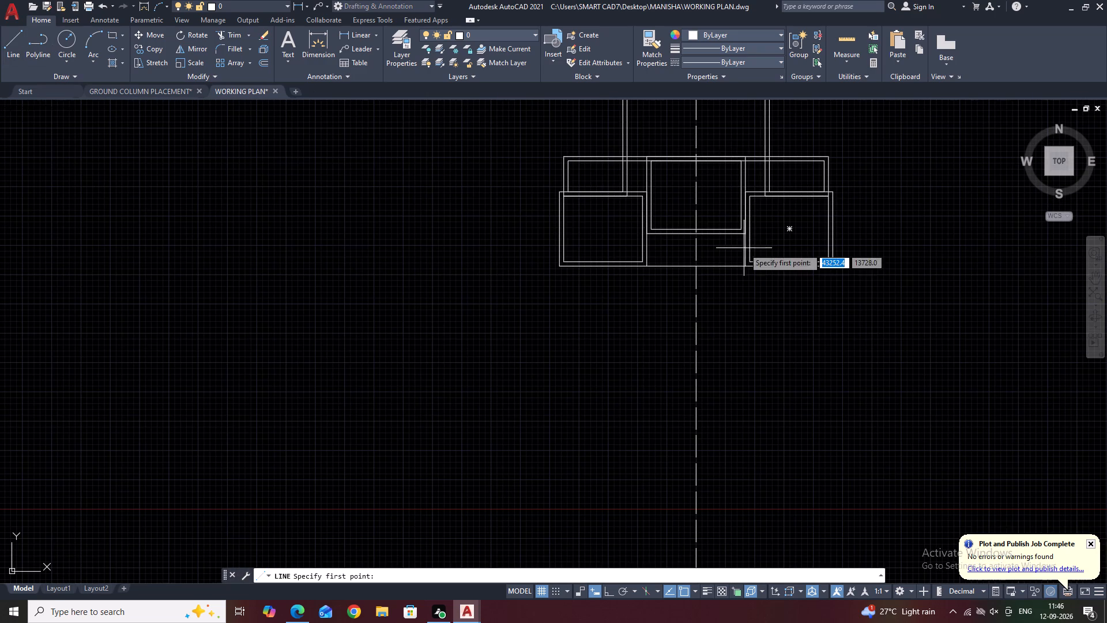
{"action": "scroll", "coordinate": [722, 231], "scroll_direction": "up", "scroll_amount": 2}
{"action": "left_click", "coordinate": [775, 241]}
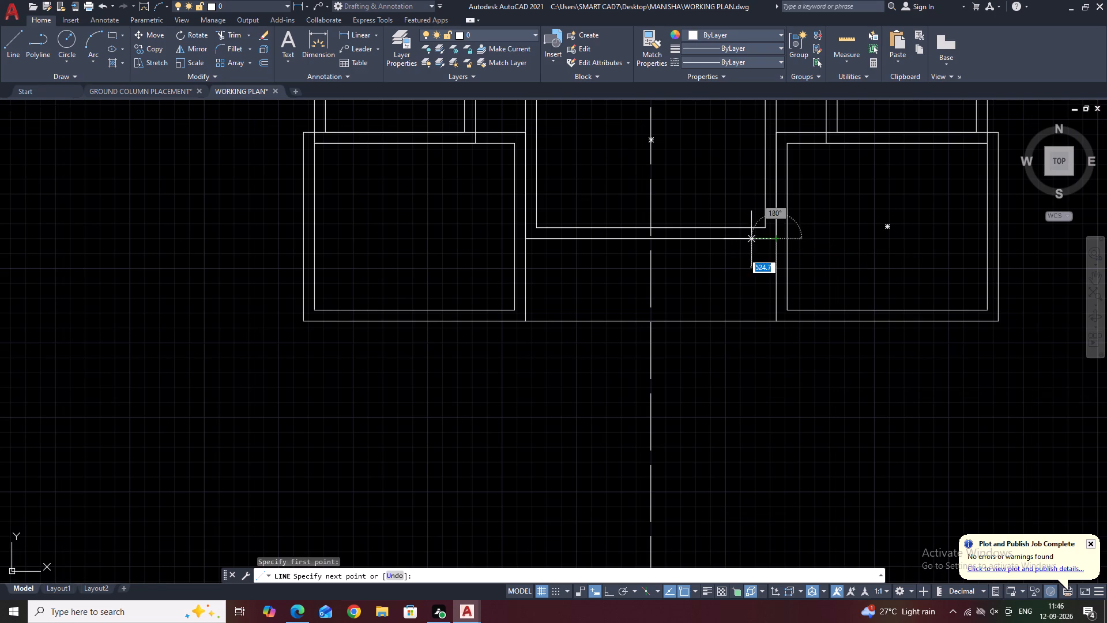
{"action": "left_click", "coordinate": [525, 242]}
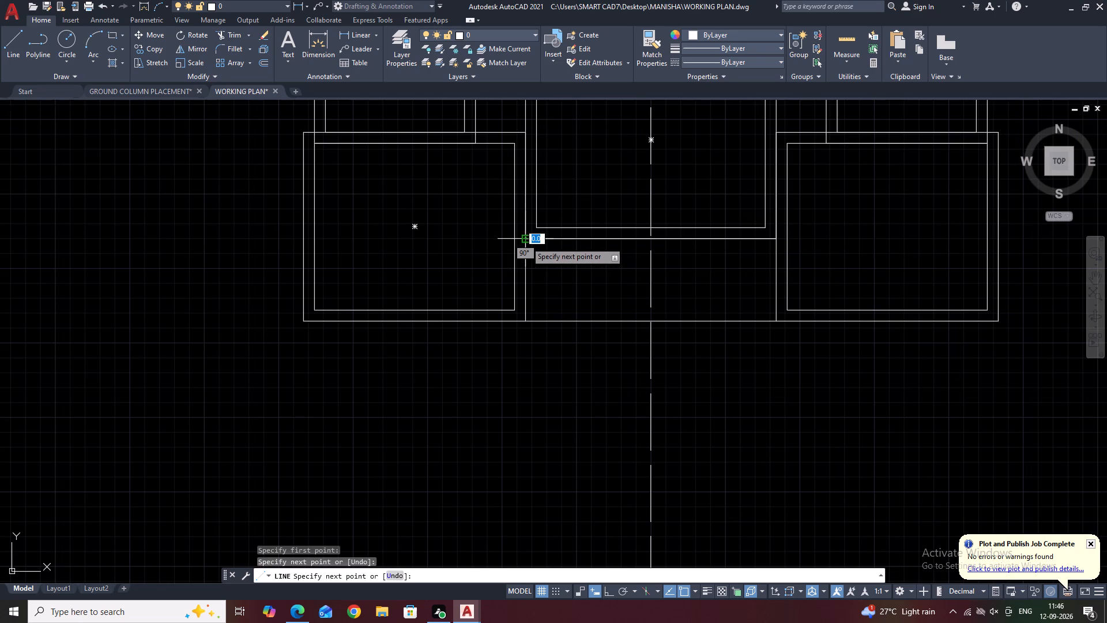
{"action": "right_click", "coordinate": [583, 290]}
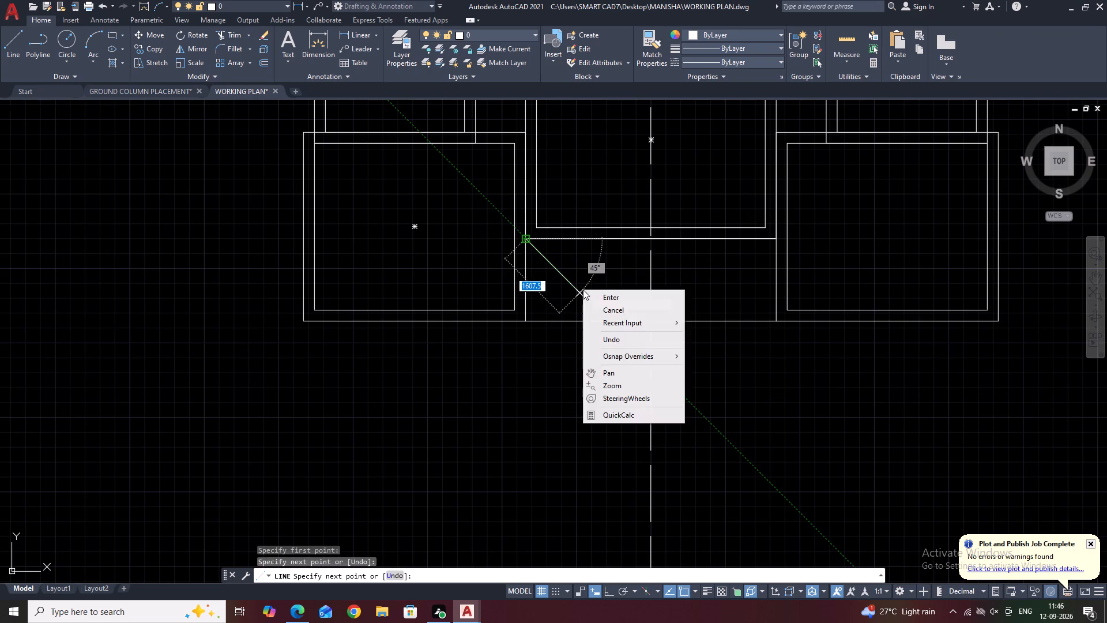
{"action": "left_click", "coordinate": [612, 309]}
Offset the line on the 4800 by 3650 room's outer bottom edge by 1200 downward into the front gap.
{"action": "left_click", "coordinate": [611, 239]}
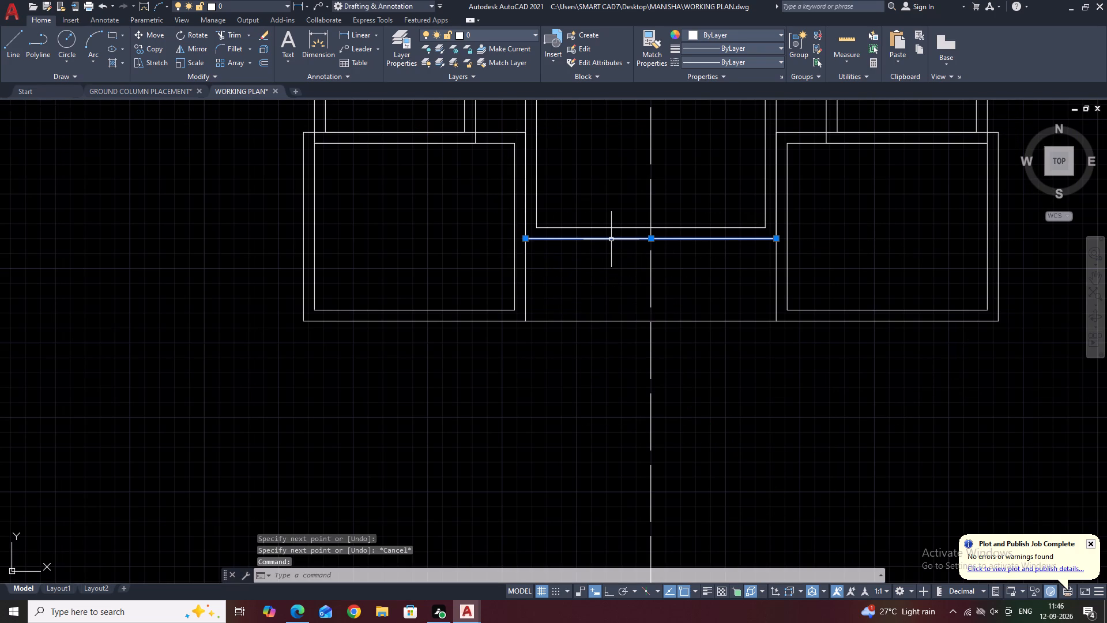
{"action": "type", "text": "O 1200"}
{"action": "key", "text": "Return"}
{"action": "left_click", "coordinate": [611, 241]}
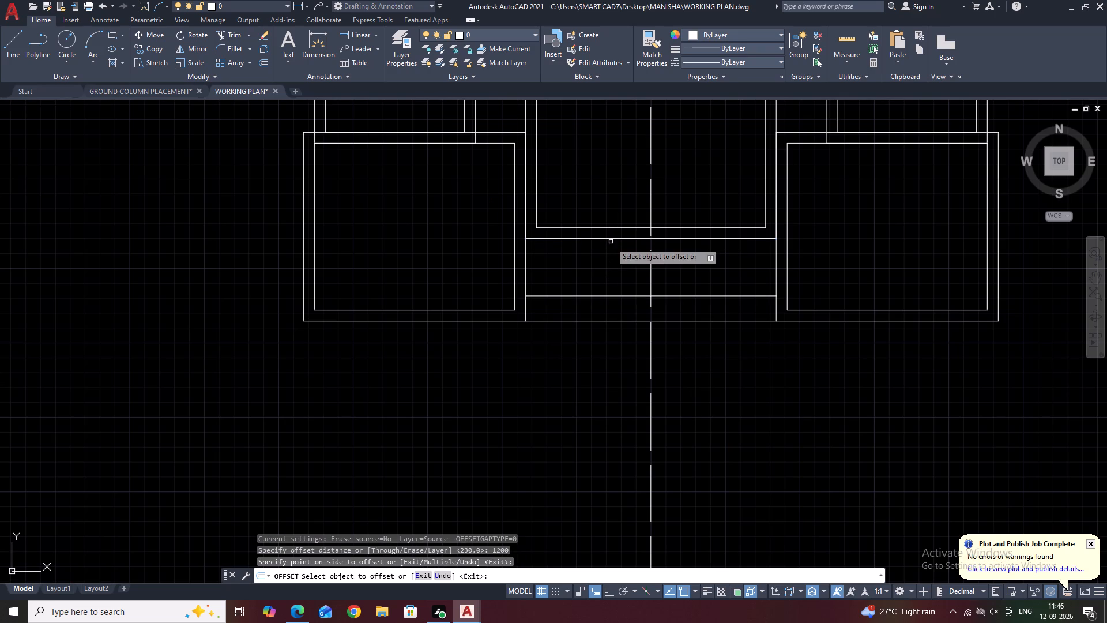
{"action": "right_click", "coordinate": [612, 255]}
{"action": "left_click", "coordinate": [628, 273]}
Copy the offset line straight downward as an array of 6 items spaced 300 apart, with Ortho on.
{"action": "middle_click_drag", "start_coordinate": [776, 336], "coordinate": [782, 287]}
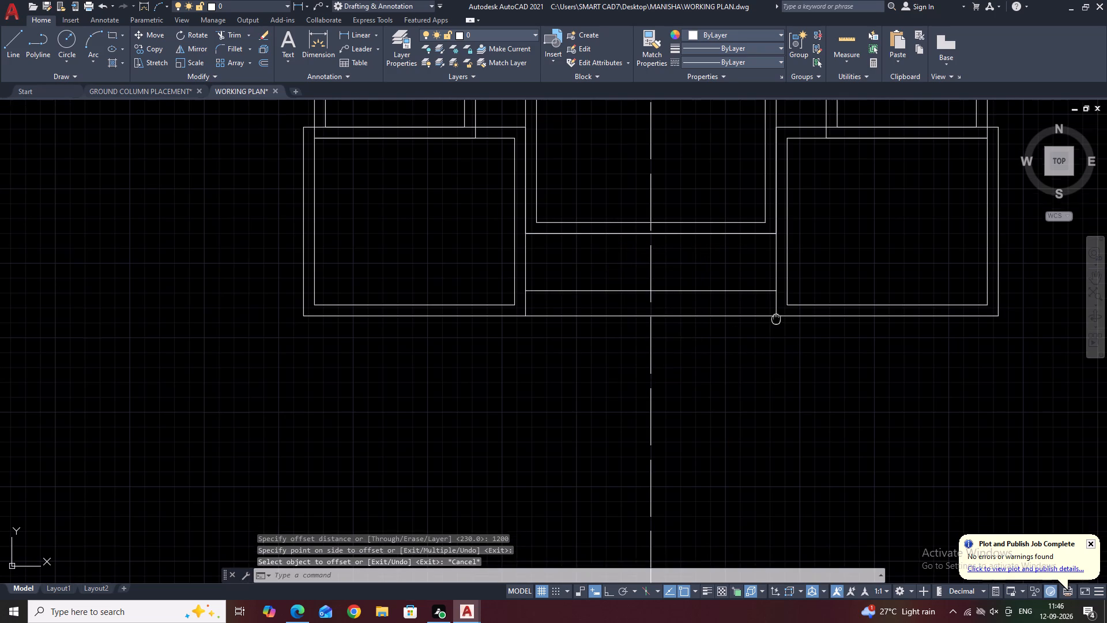
{"action": "middle_click_drag", "start_coordinate": [782, 287], "coordinate": [785, 273]}
{"action": "middle_click_drag", "start_coordinate": [727, 260], "coordinate": [730, 329]}
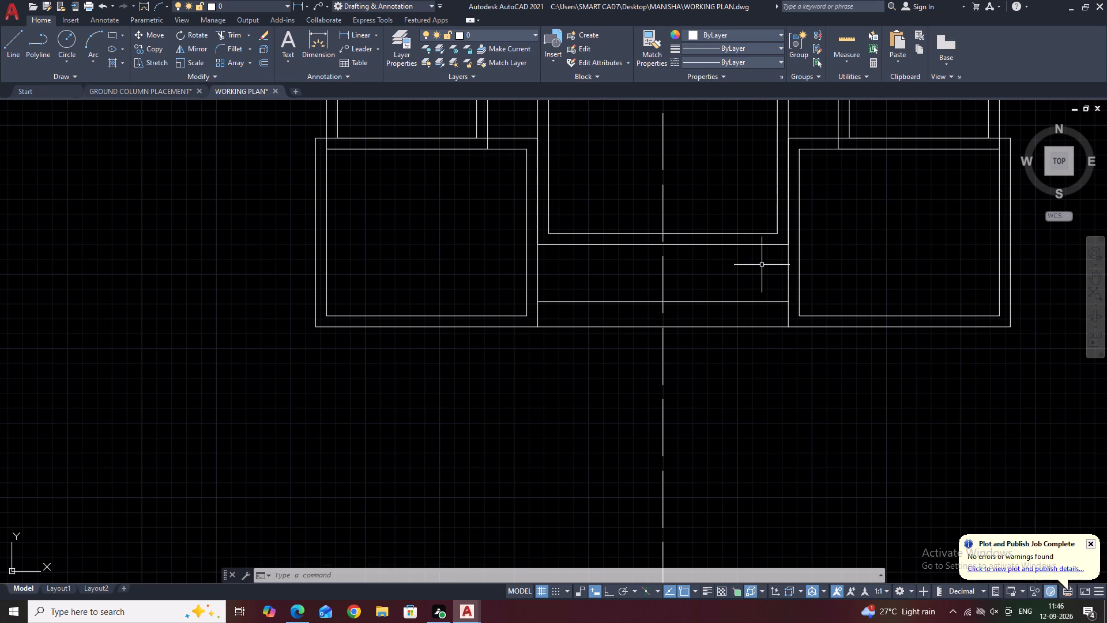
{"action": "left_click", "coordinate": [716, 306]}
{"action": "left_click", "coordinate": [714, 292]}
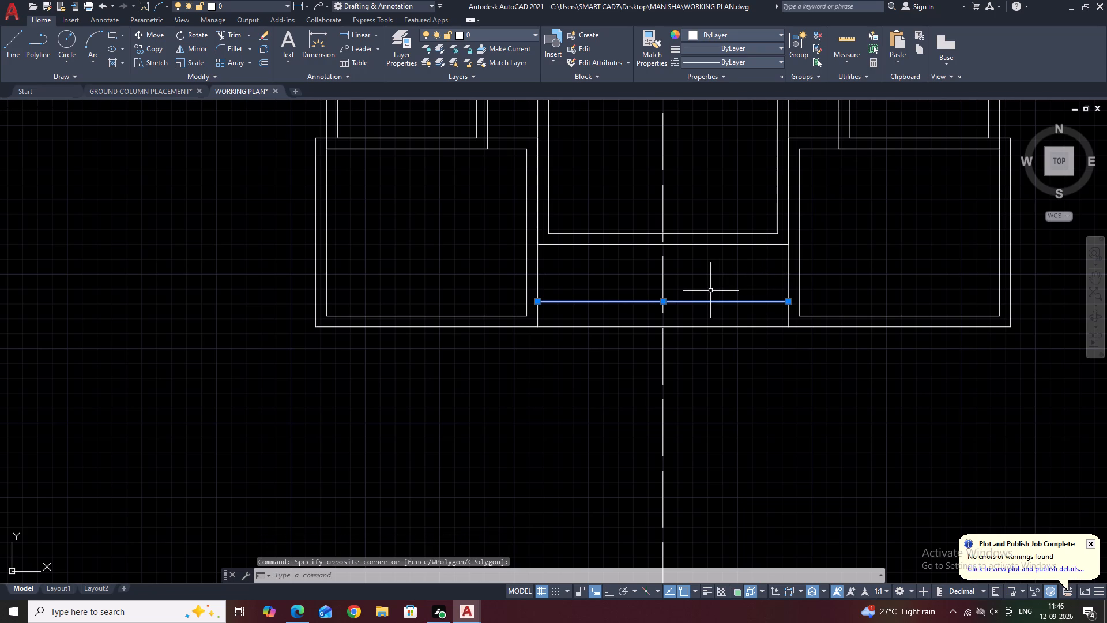
{"action": "key", "text": "c"}
{"action": "type", "text": "O"}
{"action": "key", "text": "space"}
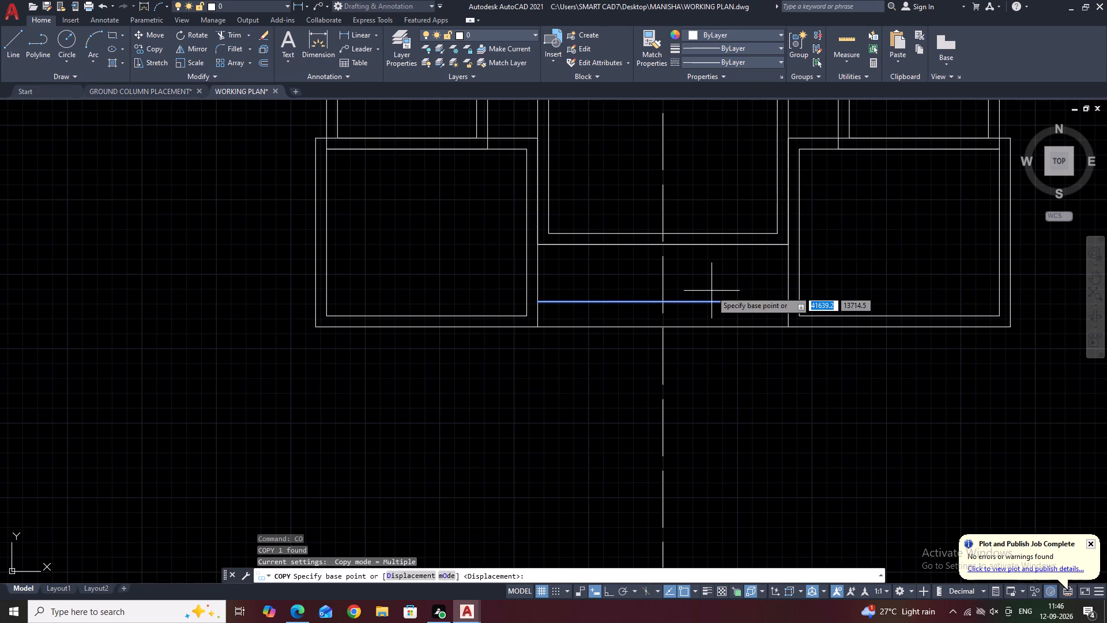
{"action": "left_click", "coordinate": [789, 299]}
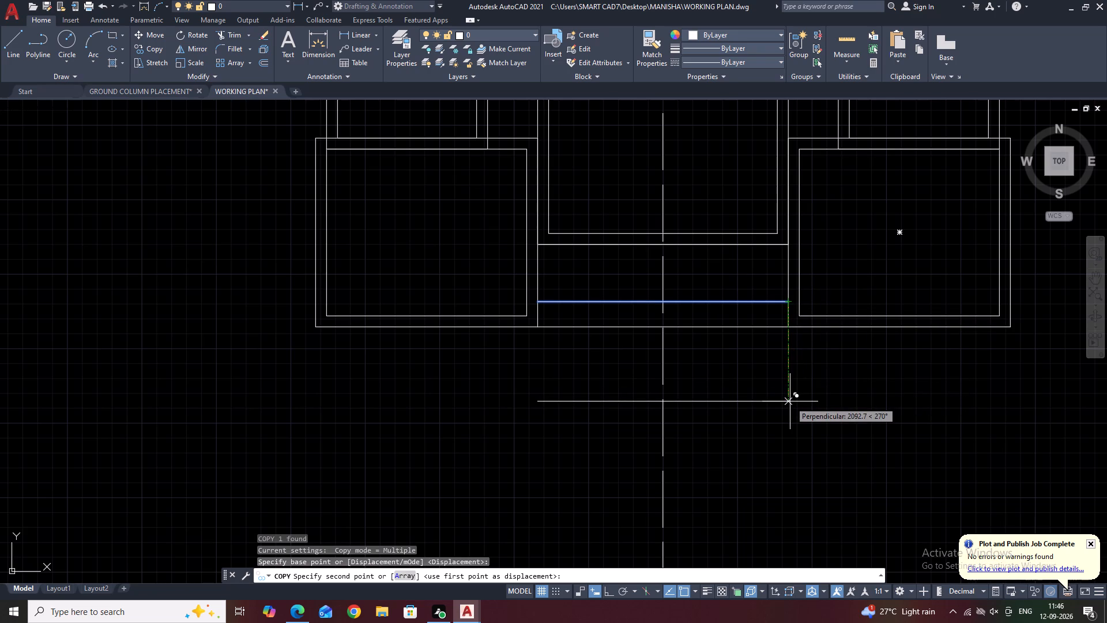
{"action": "key", "text": "F8"}
{"action": "key", "text": "a"}
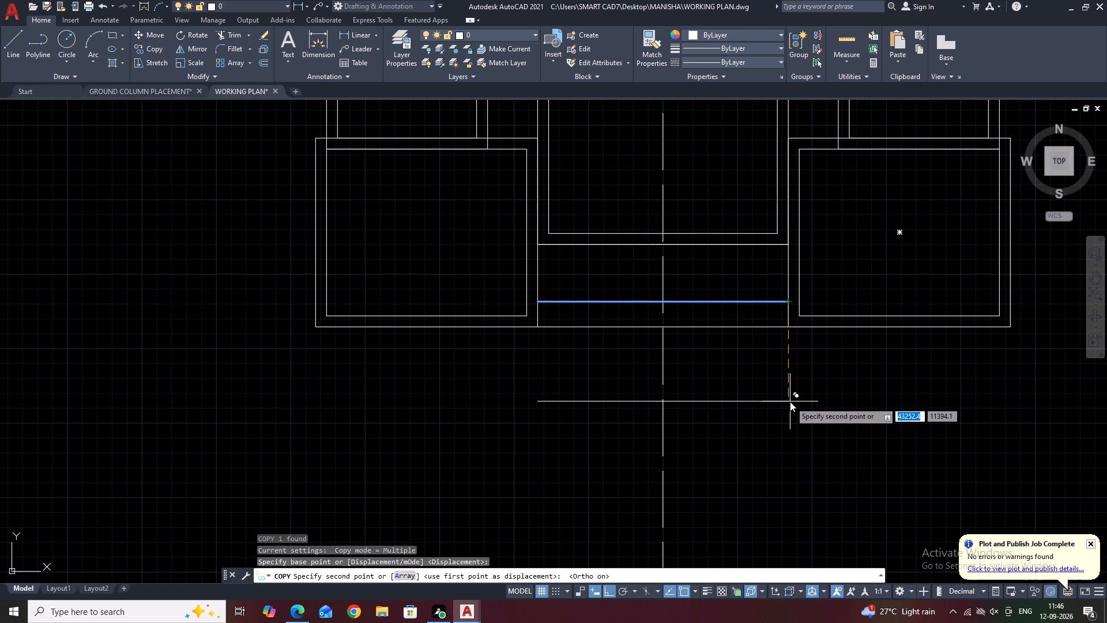
{"action": "key", "text": "r"}
{"action": "key", "text": "space"}
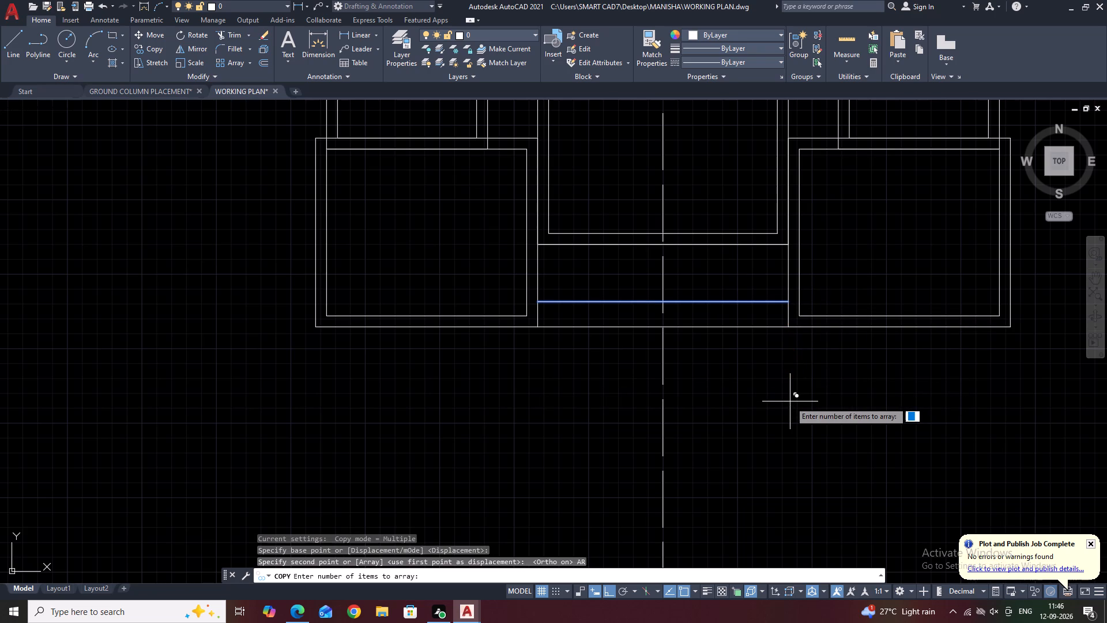
{"action": "key", "text": "6"}
{"action": "key", "text": "Return"}
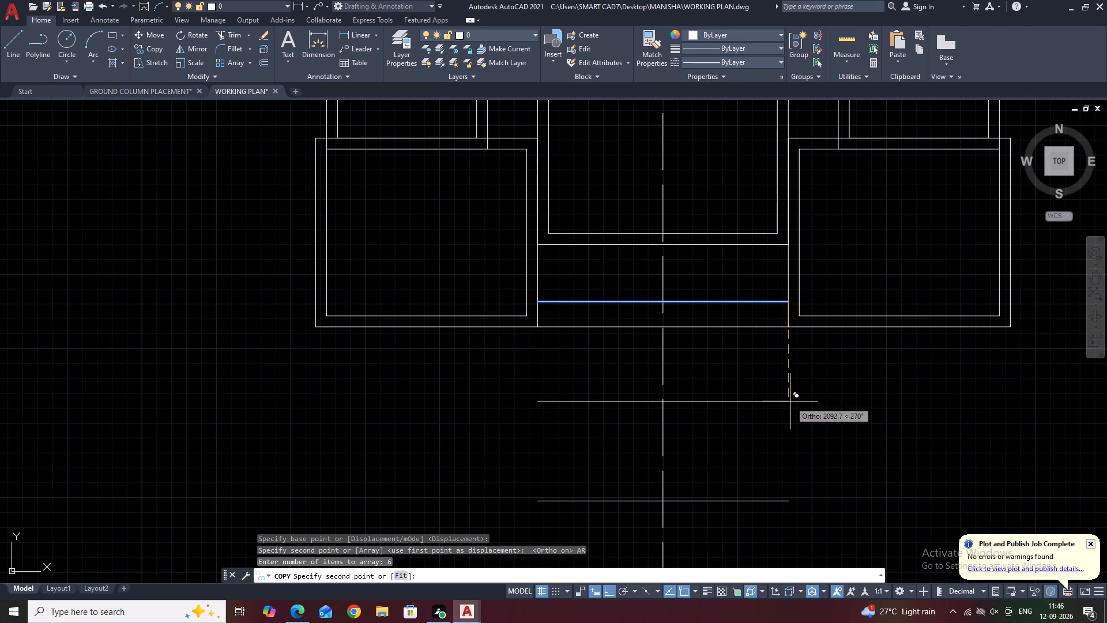
{"action": "type", "text": "300"}
{"action": "key", "text": "Return"}
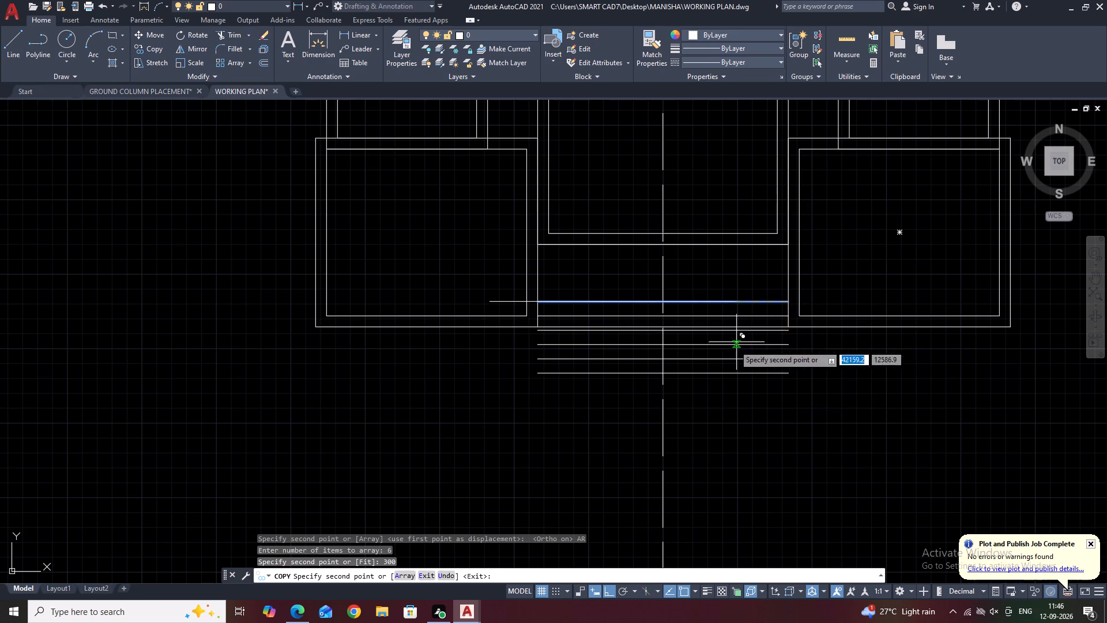
{"action": "right_click", "coordinate": [503, 429]}
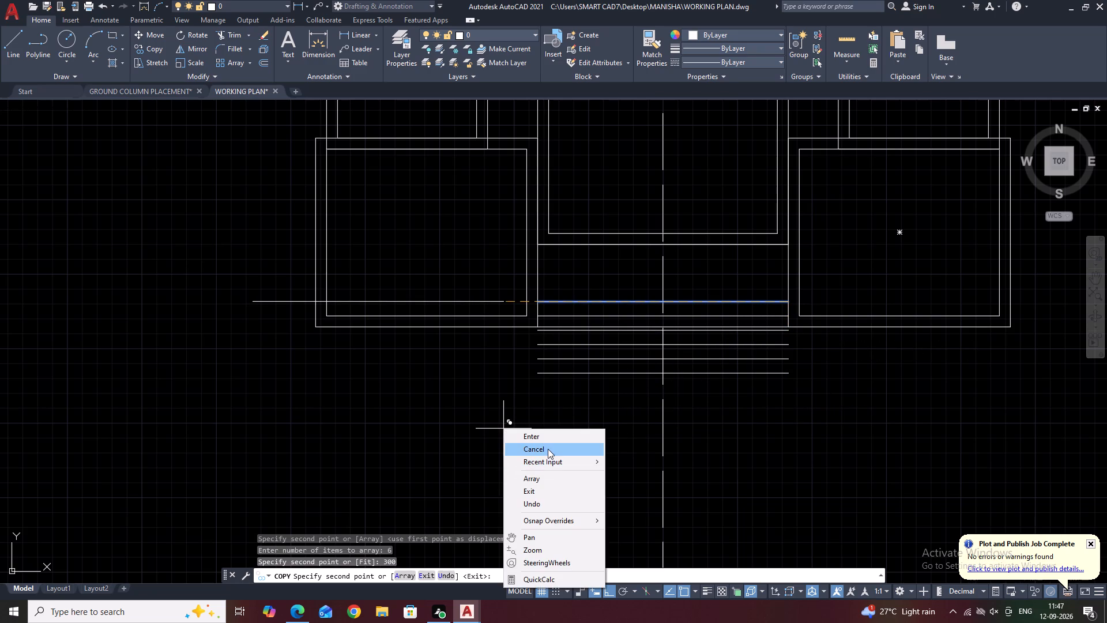
{"action": "left_click", "coordinate": [548, 448]}
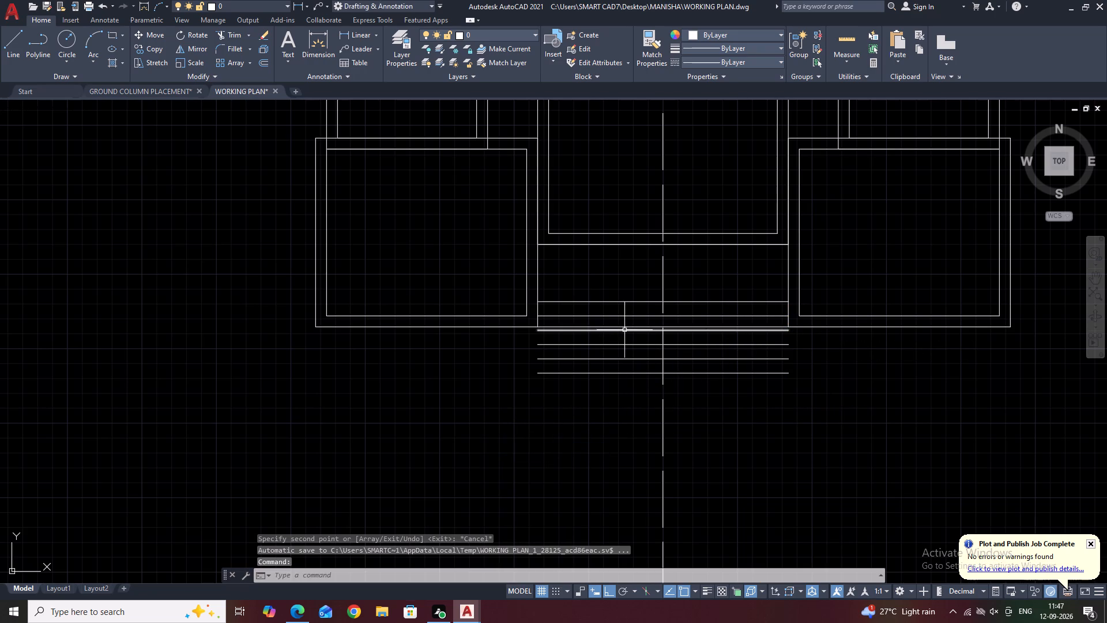
Erase the line joining the facing outer bottom corners of the two 4200 by 3500 rooms.
{"action": "left_click", "coordinate": [625, 326]}
{"action": "right_click", "coordinate": [760, 365]}
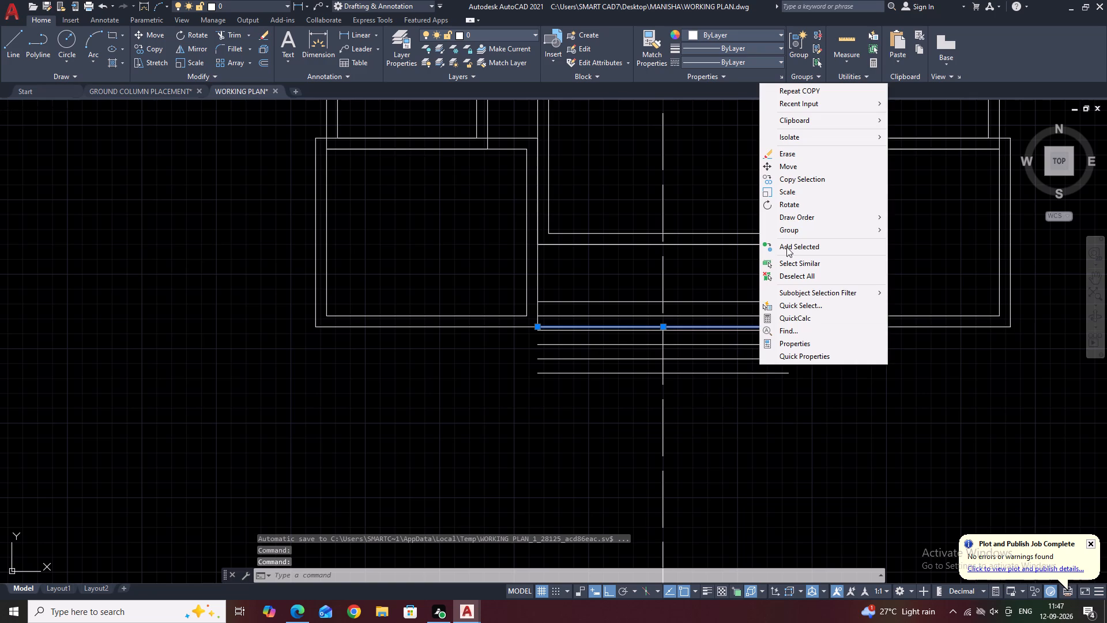
{"action": "left_click", "coordinate": [788, 156]}
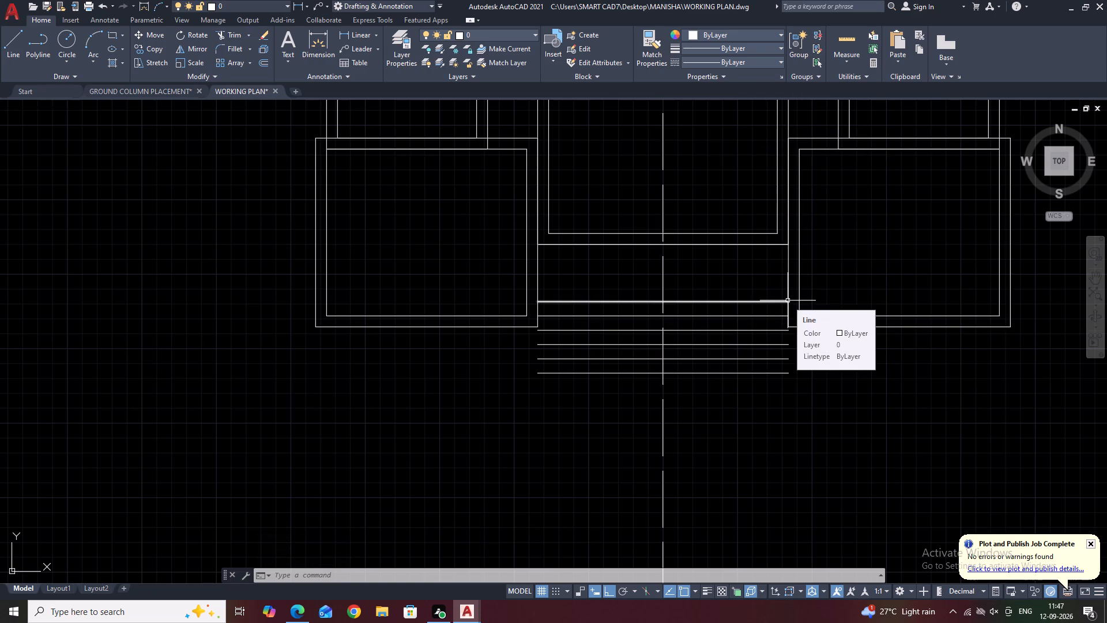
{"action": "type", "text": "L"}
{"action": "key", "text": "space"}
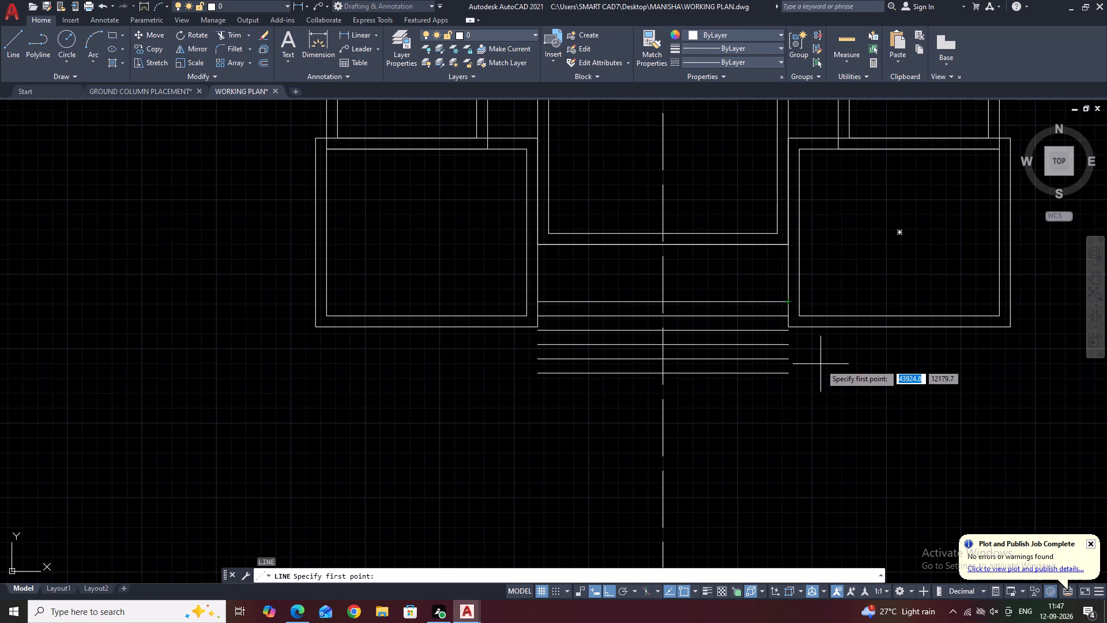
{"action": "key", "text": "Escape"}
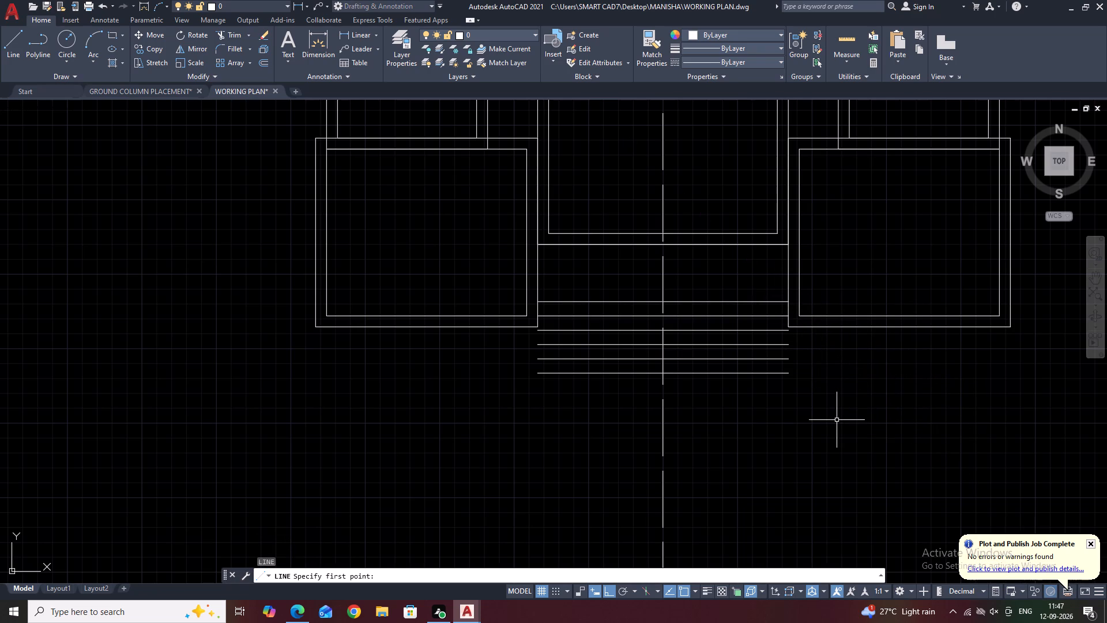
Draw a 5260 by 4470 rectangle just below the front steps, its upper corner in line with the steps' left ends.
{"action": "type", "text": "REC"}
{"action": "key", "text": "space"}
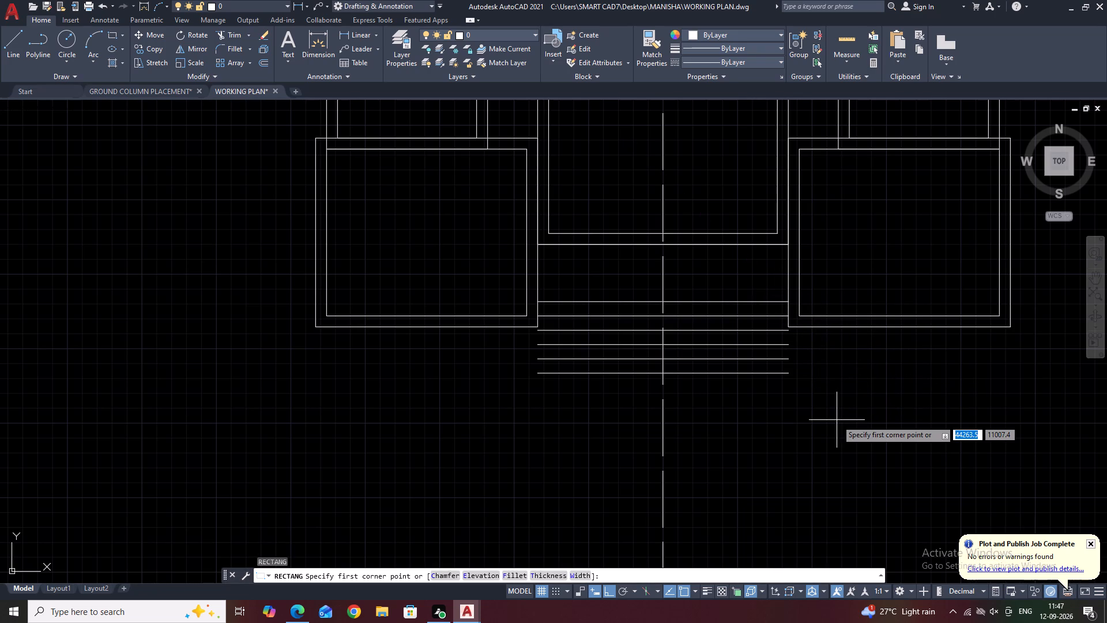
{"action": "left_click", "coordinate": [537, 400]}
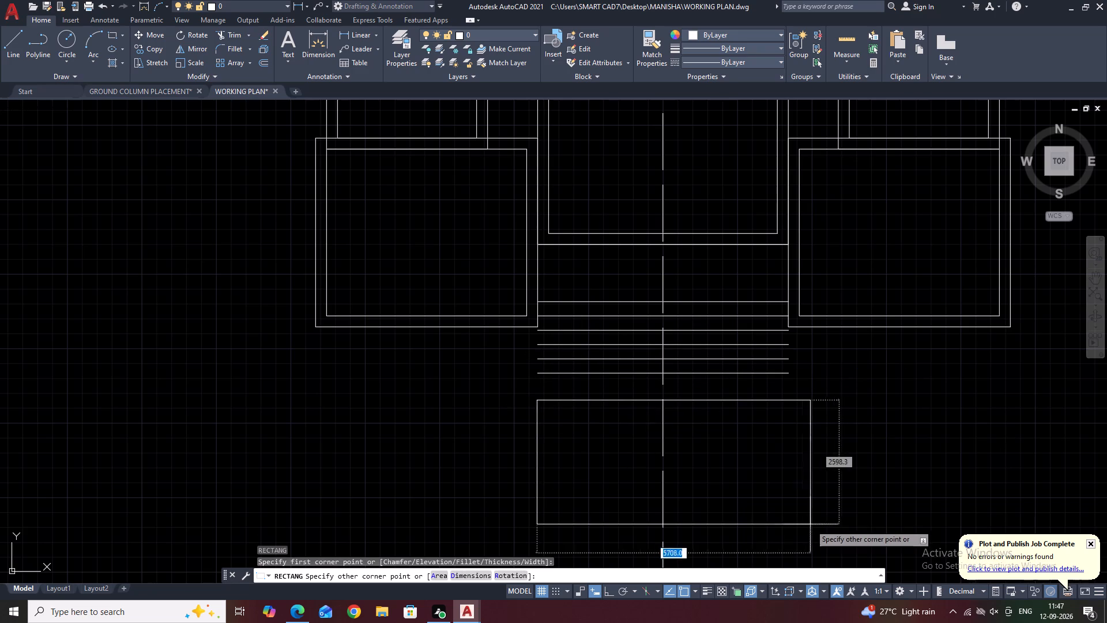
{"action": "scroll", "coordinate": [812, 519], "scroll_direction": "down", "scroll_amount": 3}
{"action": "middle_click_drag", "start_coordinate": [856, 538], "coordinate": [774, 324]}
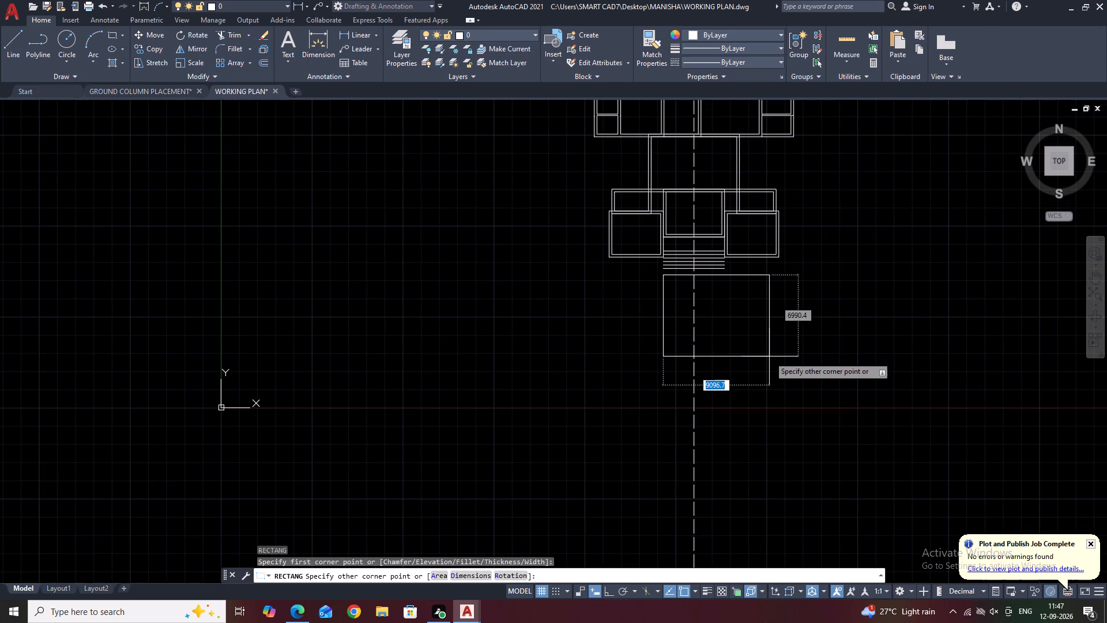
{"action": "type", "text": "D"}
{"action": "key", "text": "space"}
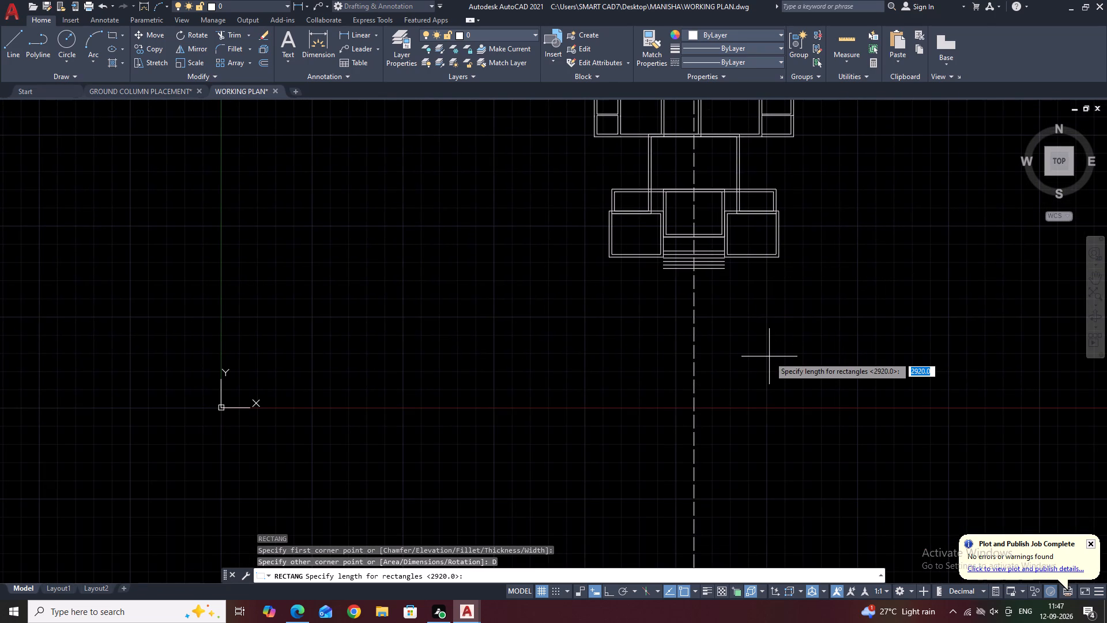
{"action": "type", "text": "2560"}
{"action": "key", "text": "BackSpace"}
{"action": "key", "text": "BackSpace"}
{"action": "key", "text": "BackSpace"}
{"action": "key", "text": "BackSpace"}
{"action": "type", "text": "5260"}
{"action": "key", "text": "Return"}
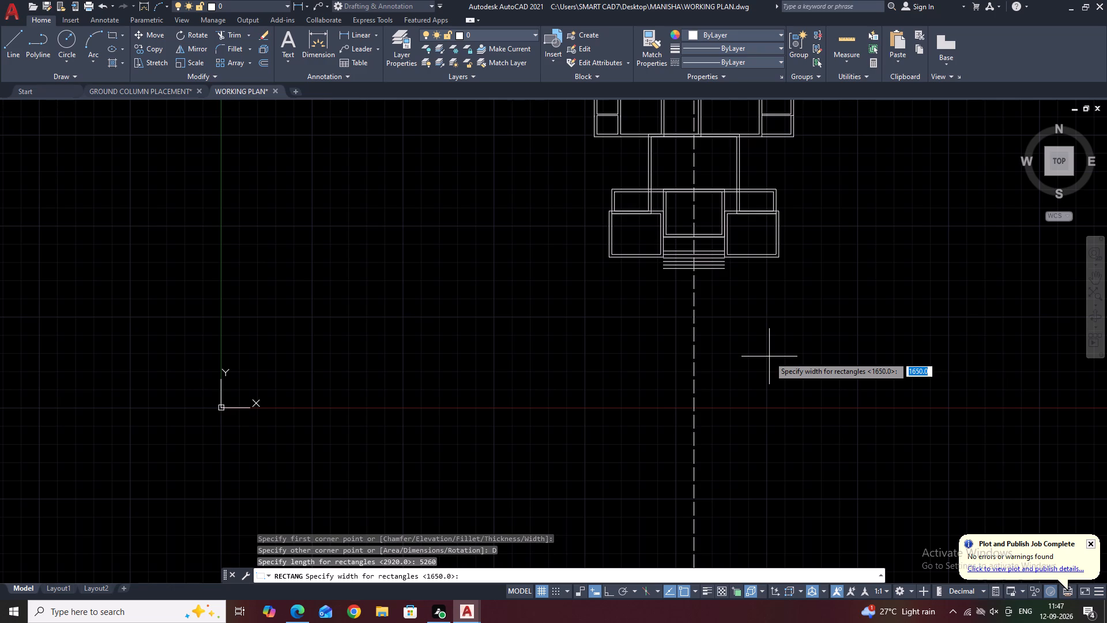
{"action": "type", "text": "4470"}
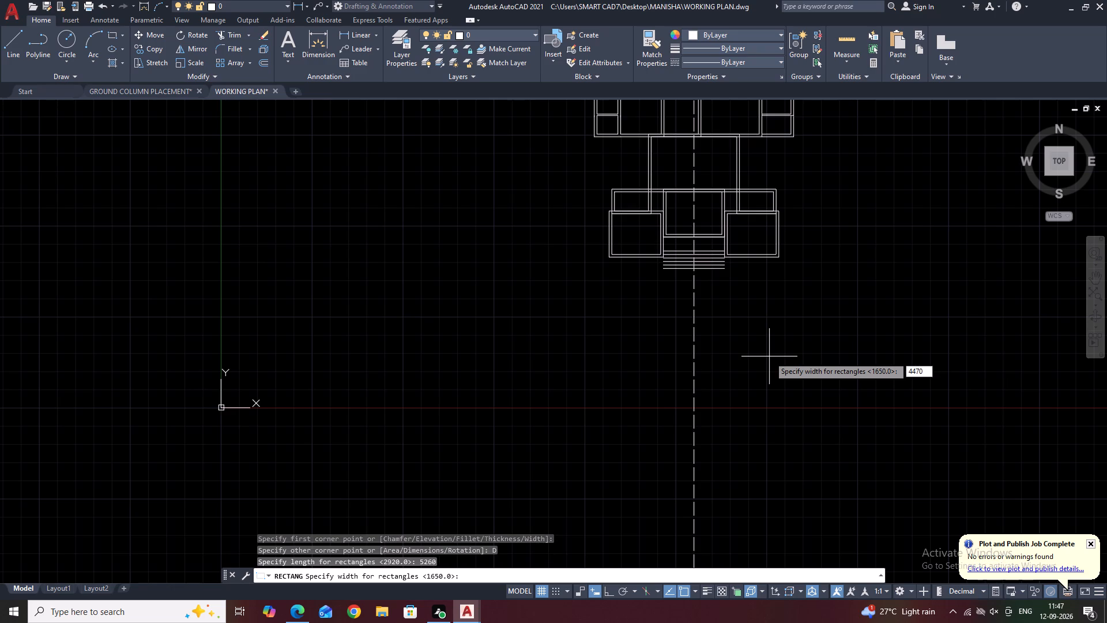
{"action": "key", "text": "Return"}
{"action": "left_click", "coordinate": [766, 368]}
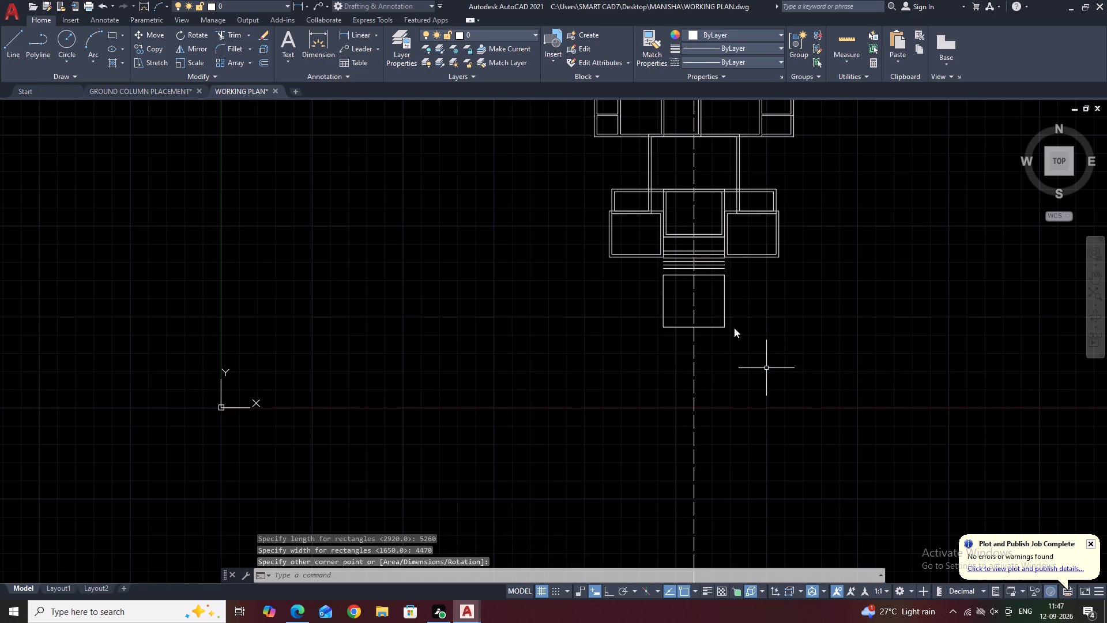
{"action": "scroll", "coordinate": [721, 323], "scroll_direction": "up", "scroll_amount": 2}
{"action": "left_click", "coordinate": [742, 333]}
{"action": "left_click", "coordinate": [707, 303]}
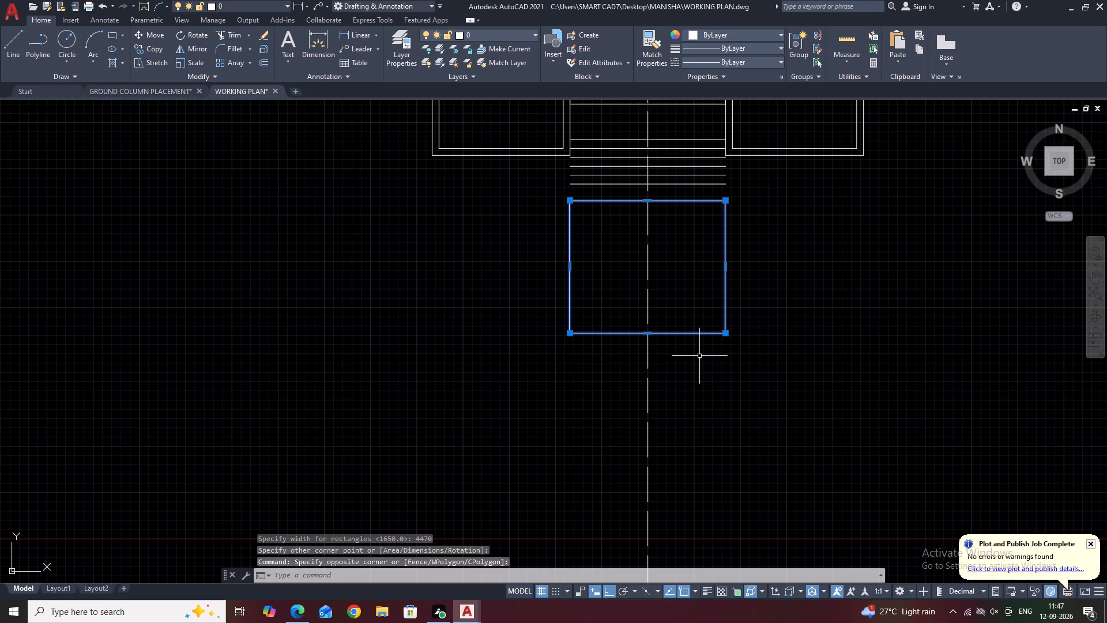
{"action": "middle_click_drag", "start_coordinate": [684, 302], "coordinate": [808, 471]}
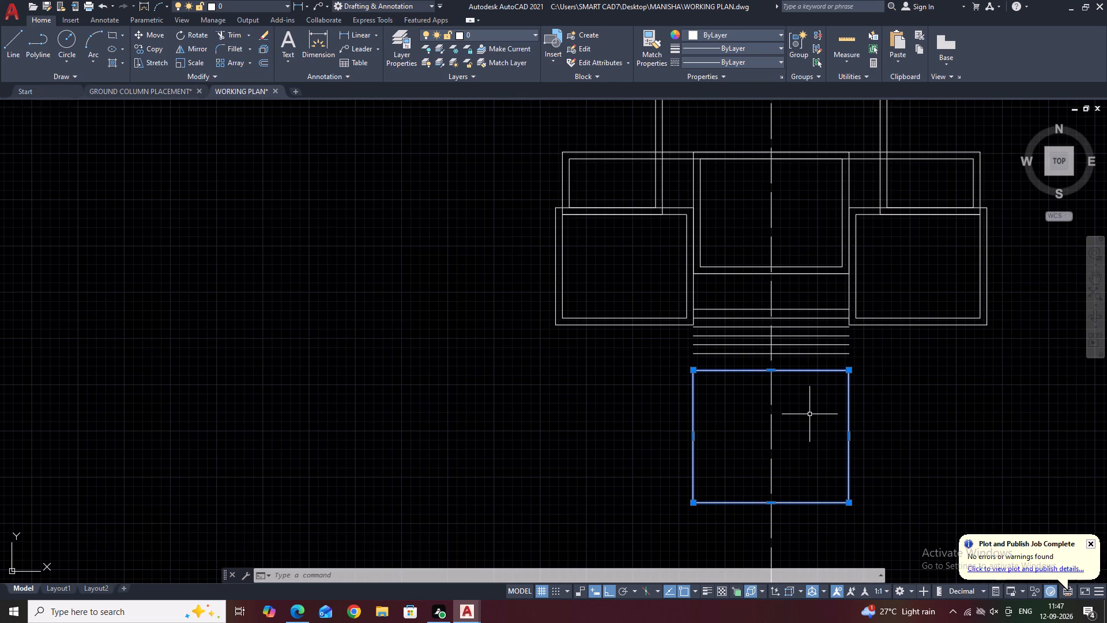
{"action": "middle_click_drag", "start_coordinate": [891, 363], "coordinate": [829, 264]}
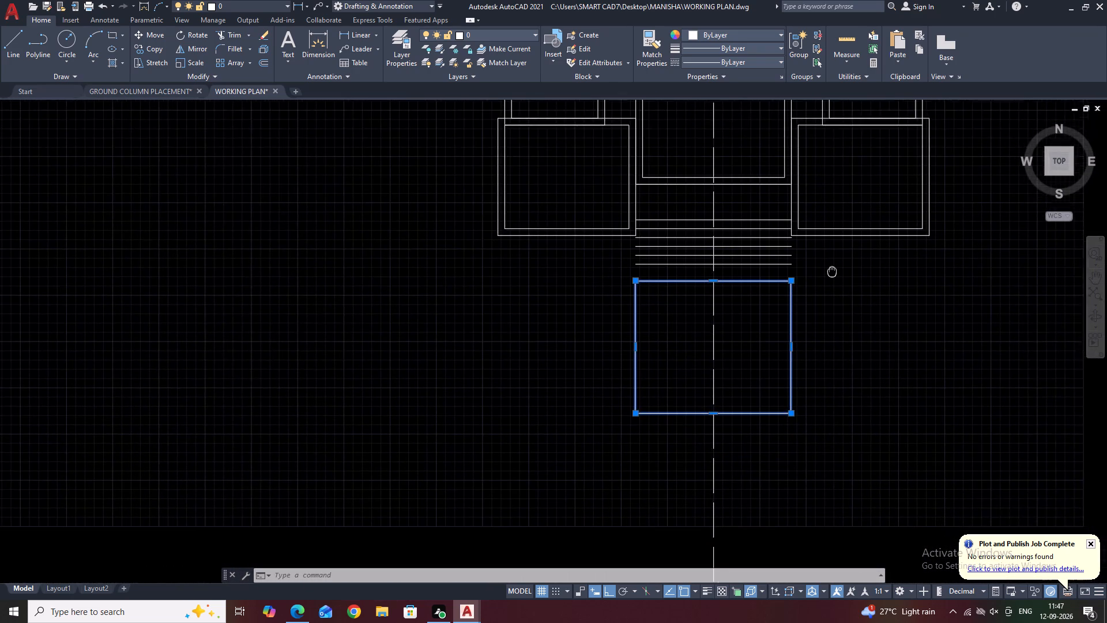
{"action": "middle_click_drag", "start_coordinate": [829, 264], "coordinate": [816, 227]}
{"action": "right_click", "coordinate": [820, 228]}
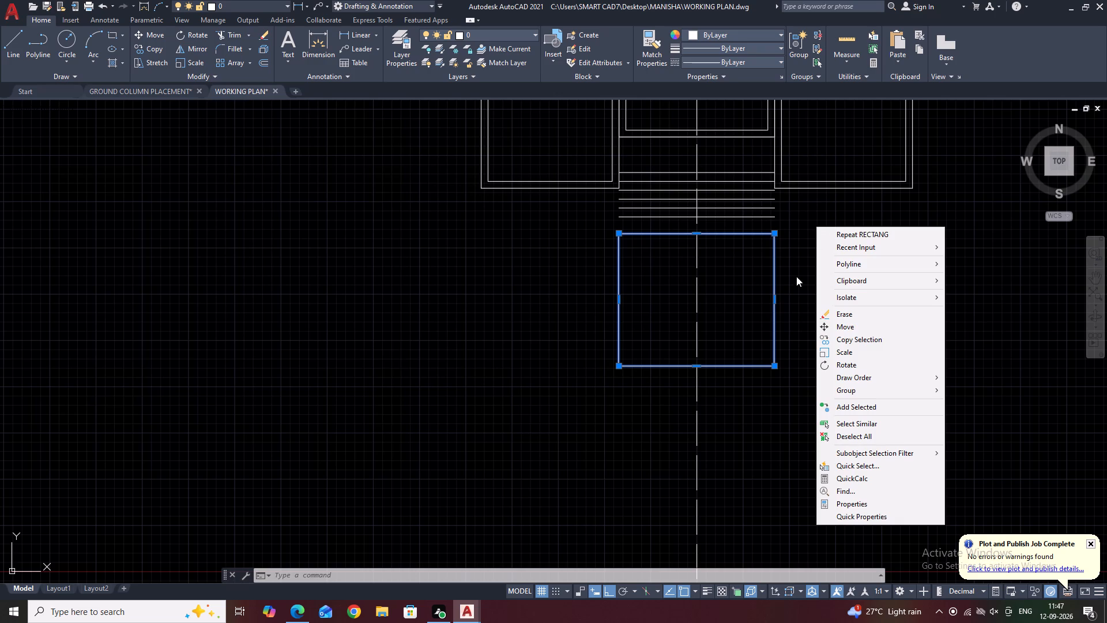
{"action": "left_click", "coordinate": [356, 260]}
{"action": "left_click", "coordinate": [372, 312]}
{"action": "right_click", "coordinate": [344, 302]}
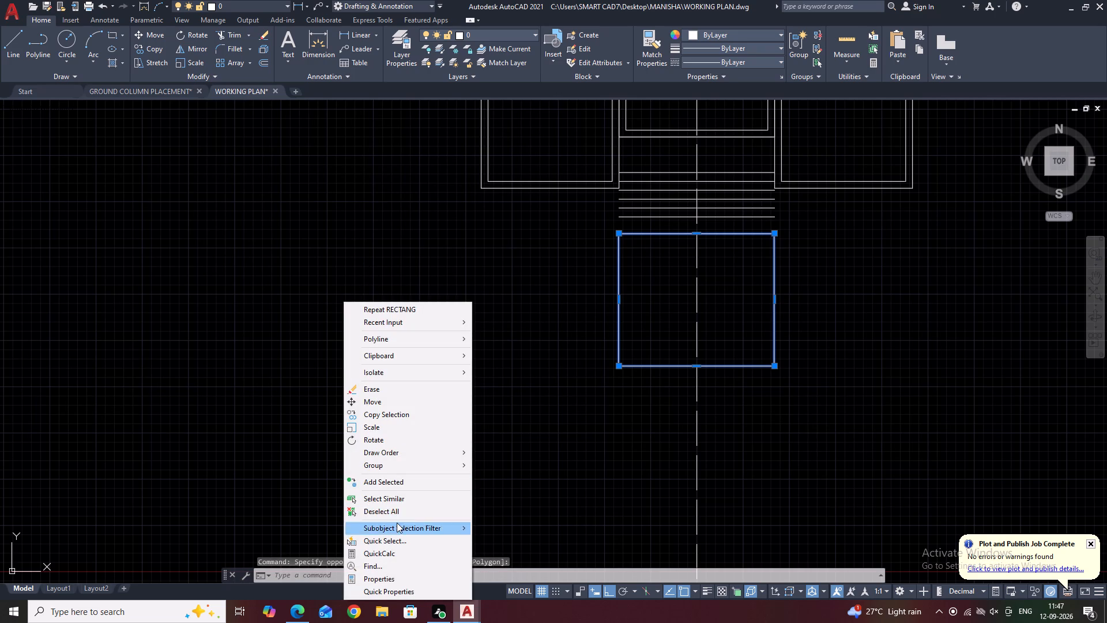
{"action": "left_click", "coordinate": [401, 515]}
Place a vertical linear dimension of 3500 downward along the centreline from the lowest step line's midpoint.
{"action": "left_click", "coordinate": [363, 32]}
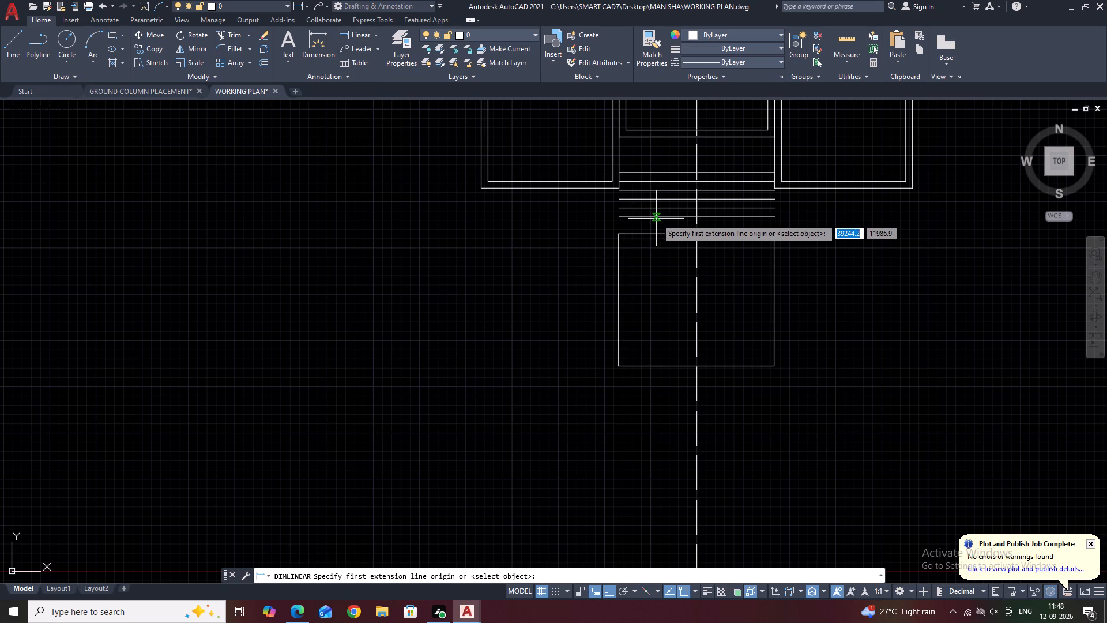
{"action": "left_click", "coordinate": [698, 219]}
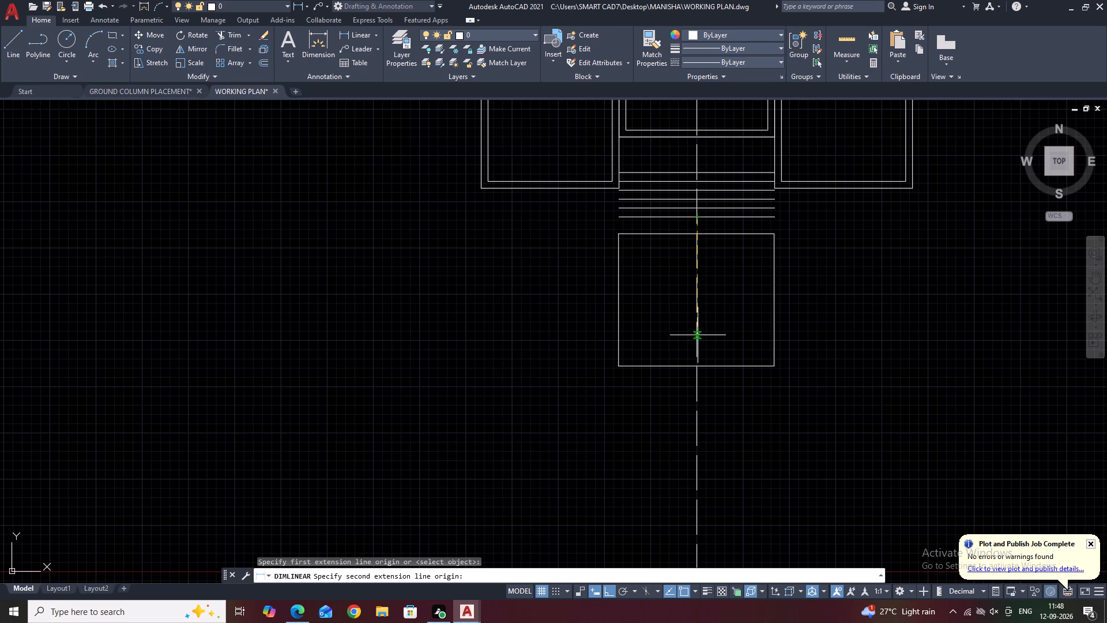
{"action": "type", "text": "3500"}
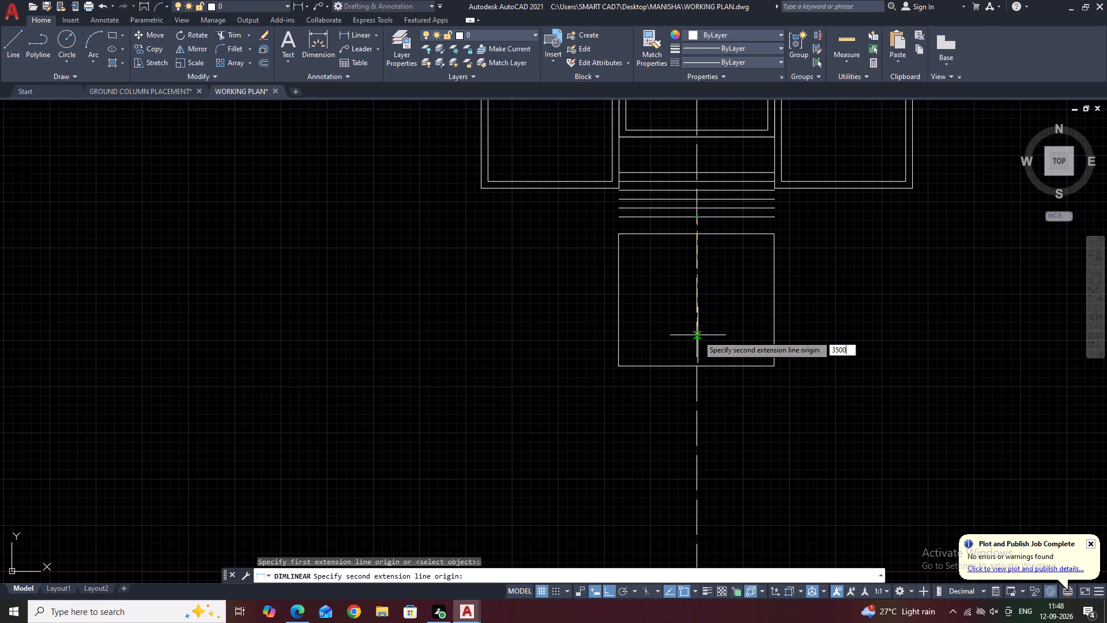
{"action": "key", "text": "Return"}
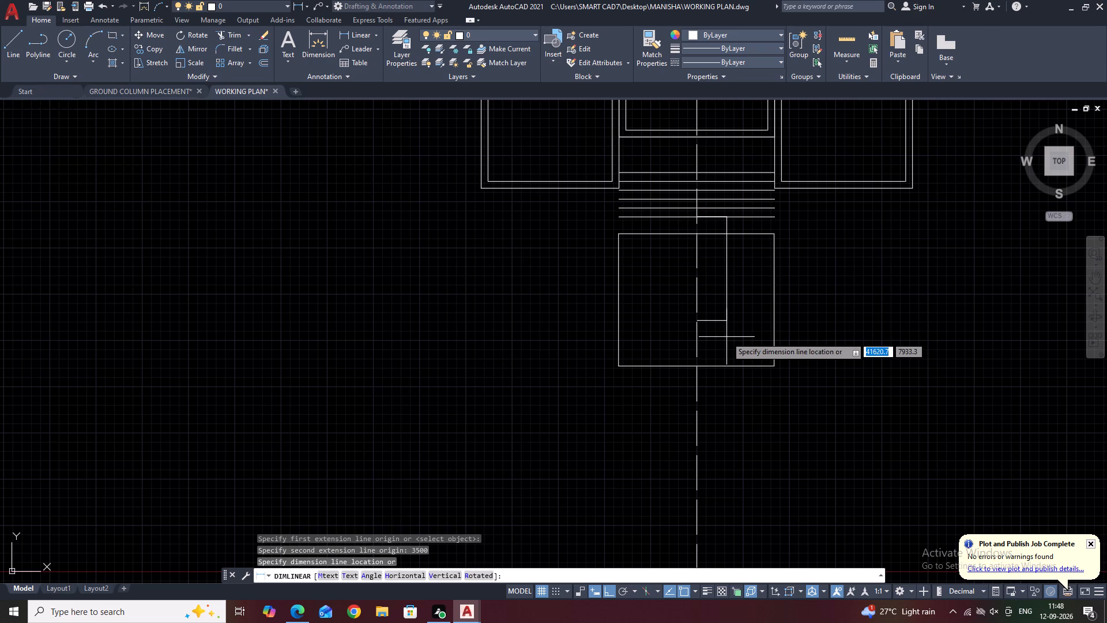
{"action": "left_click", "coordinate": [726, 337]}
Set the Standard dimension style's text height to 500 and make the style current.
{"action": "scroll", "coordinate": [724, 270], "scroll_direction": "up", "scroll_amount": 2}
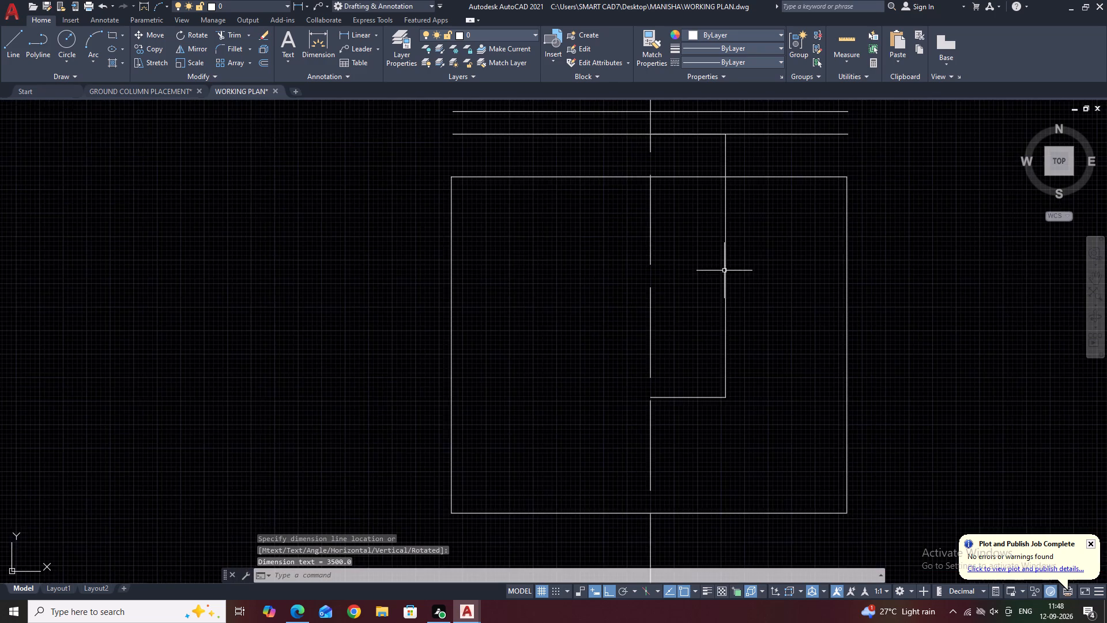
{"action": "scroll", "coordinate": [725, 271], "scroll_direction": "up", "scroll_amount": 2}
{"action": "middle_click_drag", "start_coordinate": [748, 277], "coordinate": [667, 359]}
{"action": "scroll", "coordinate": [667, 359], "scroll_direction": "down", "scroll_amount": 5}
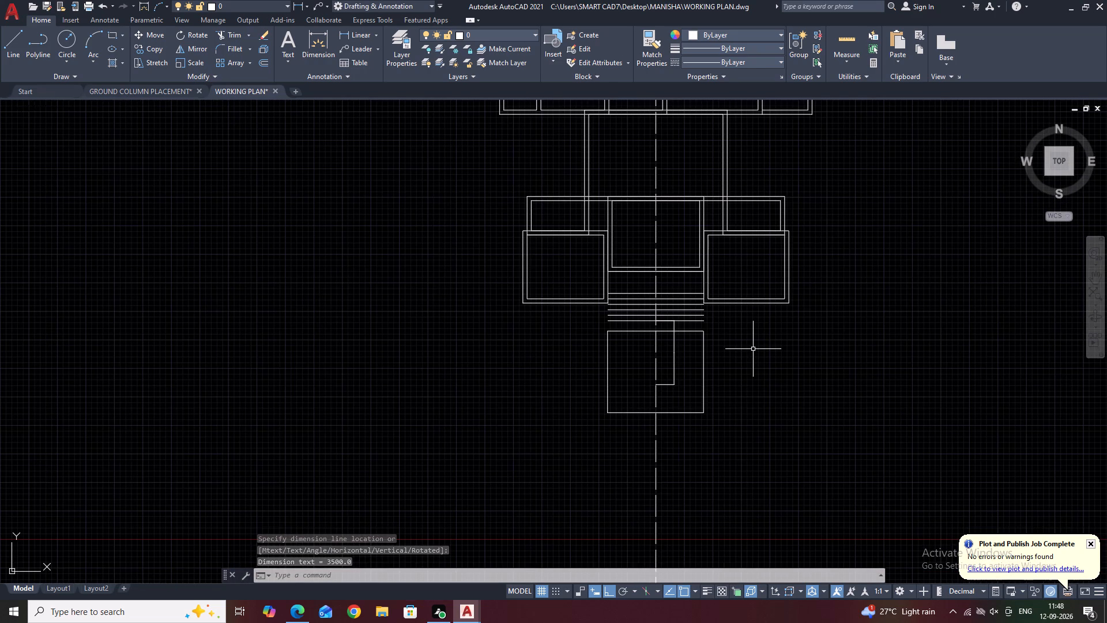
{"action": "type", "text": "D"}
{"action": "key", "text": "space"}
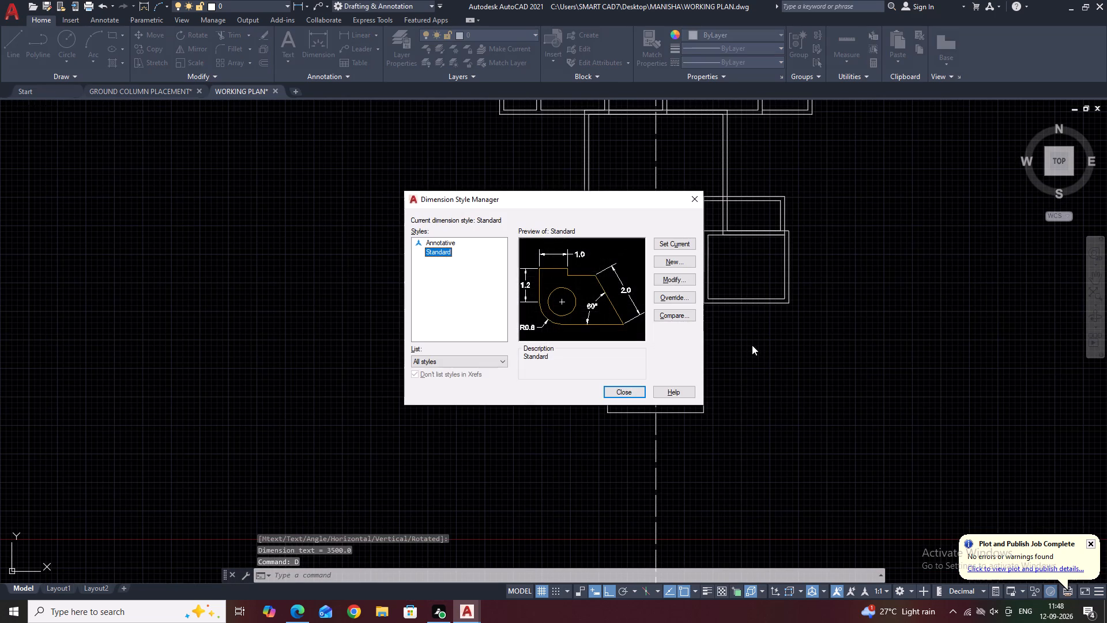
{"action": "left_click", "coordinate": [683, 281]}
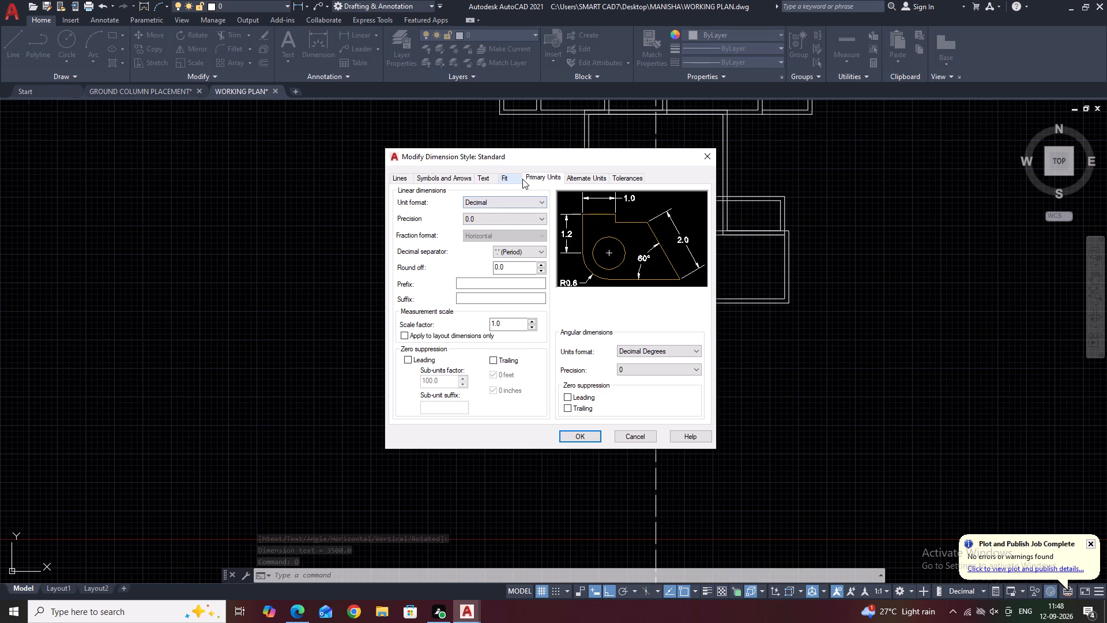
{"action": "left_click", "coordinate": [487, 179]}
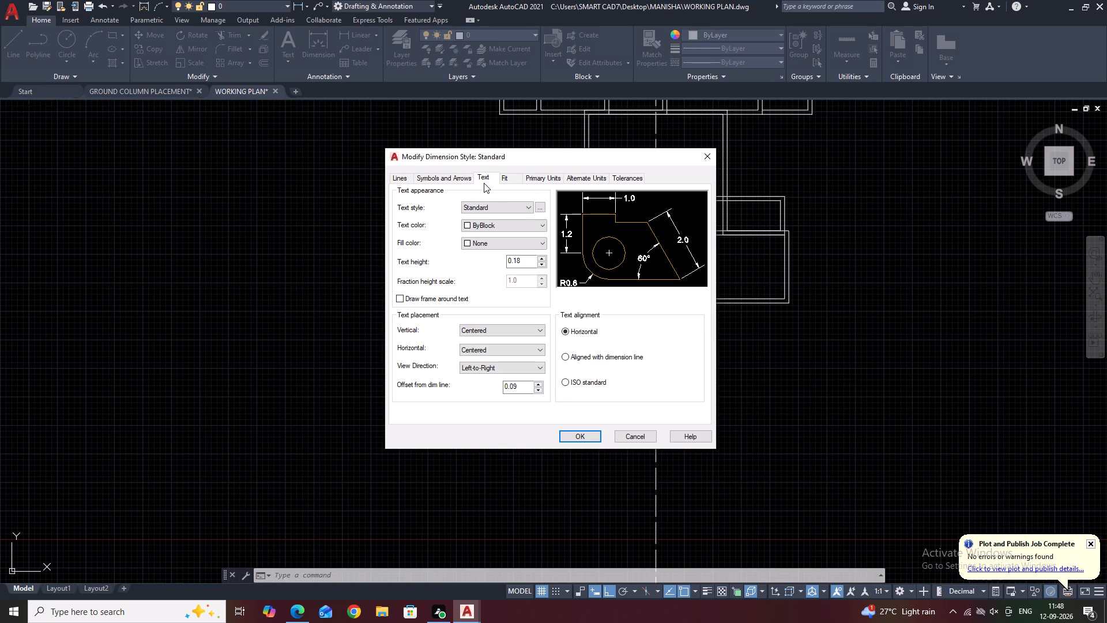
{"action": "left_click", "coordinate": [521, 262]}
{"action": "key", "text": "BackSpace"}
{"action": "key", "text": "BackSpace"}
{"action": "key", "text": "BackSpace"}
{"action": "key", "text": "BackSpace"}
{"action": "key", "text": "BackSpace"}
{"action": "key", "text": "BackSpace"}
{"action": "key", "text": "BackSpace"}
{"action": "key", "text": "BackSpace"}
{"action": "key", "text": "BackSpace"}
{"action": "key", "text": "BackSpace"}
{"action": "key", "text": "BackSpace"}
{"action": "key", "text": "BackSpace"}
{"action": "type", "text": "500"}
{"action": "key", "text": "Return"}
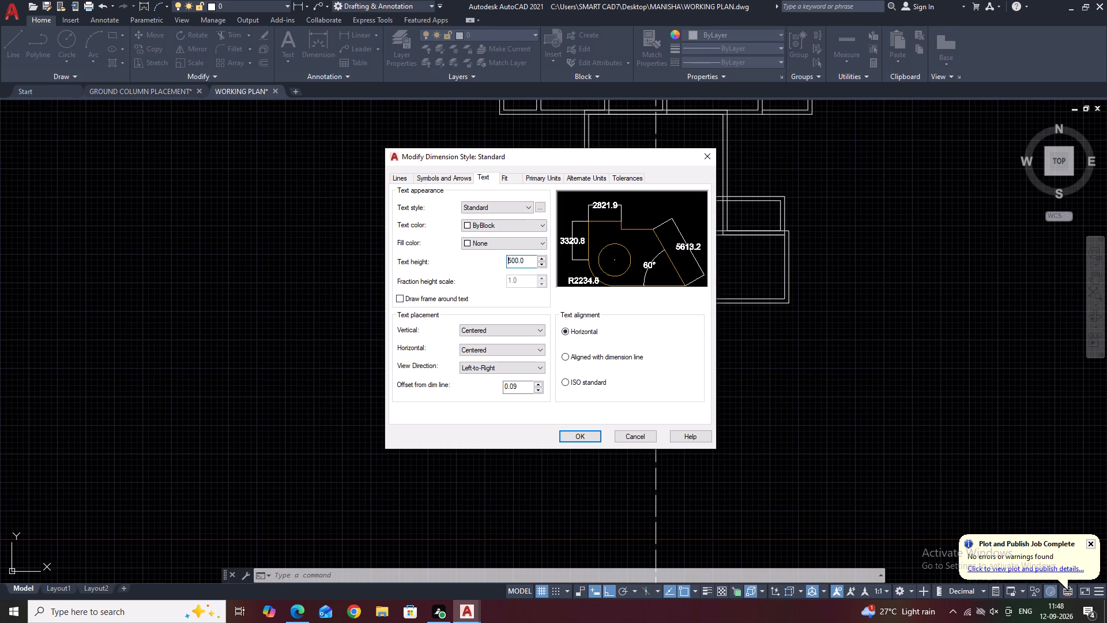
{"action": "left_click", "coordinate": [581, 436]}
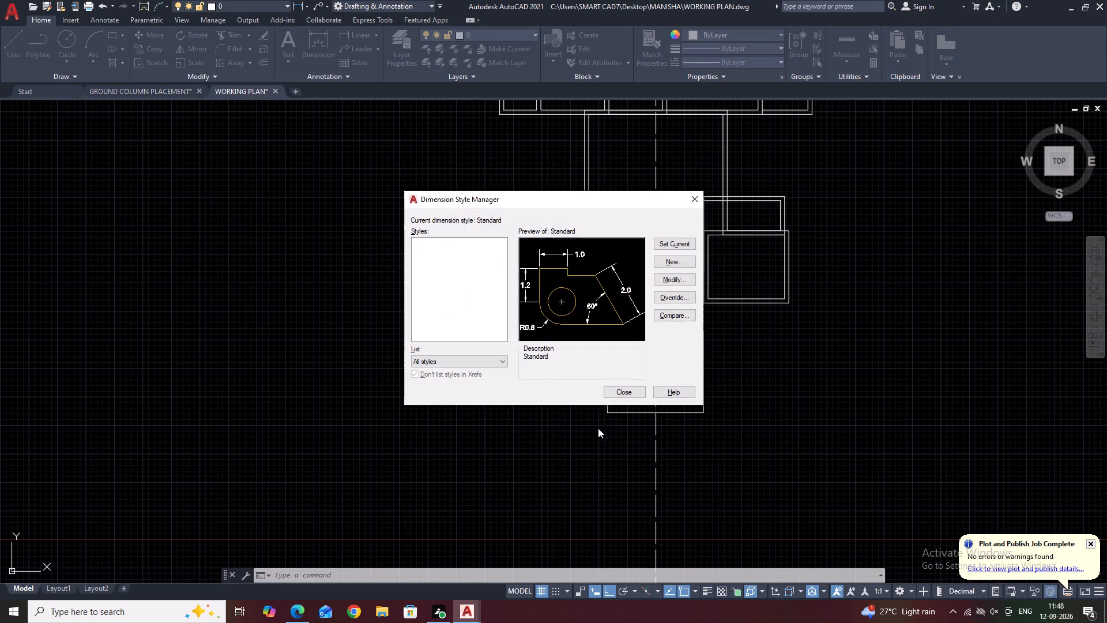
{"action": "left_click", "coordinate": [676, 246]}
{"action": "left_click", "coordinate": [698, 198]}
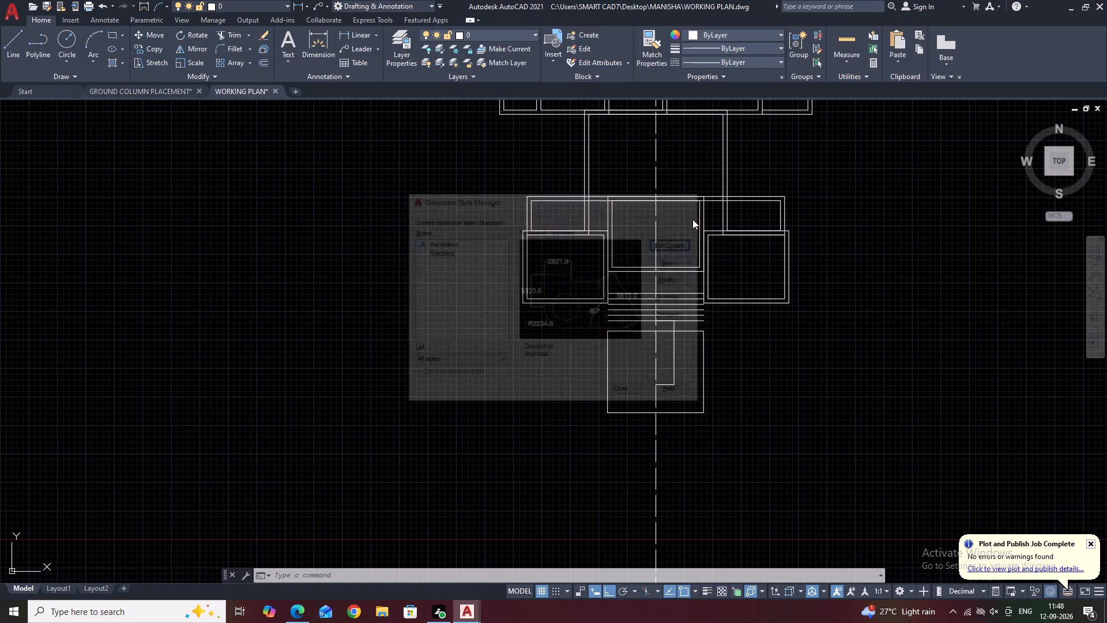
Set the Standard dimension style's text height to 300.
{"action": "middle_click_drag", "start_coordinate": [690, 353], "coordinate": [728, 303]}
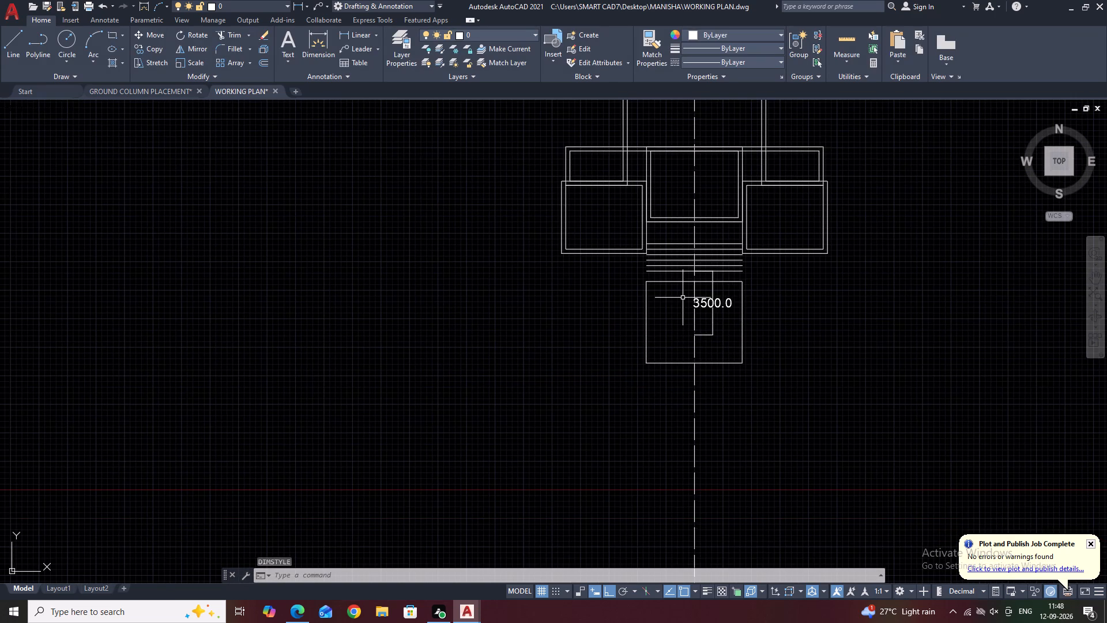
{"action": "type", "text": "D"}
{"action": "key", "text": "space"}
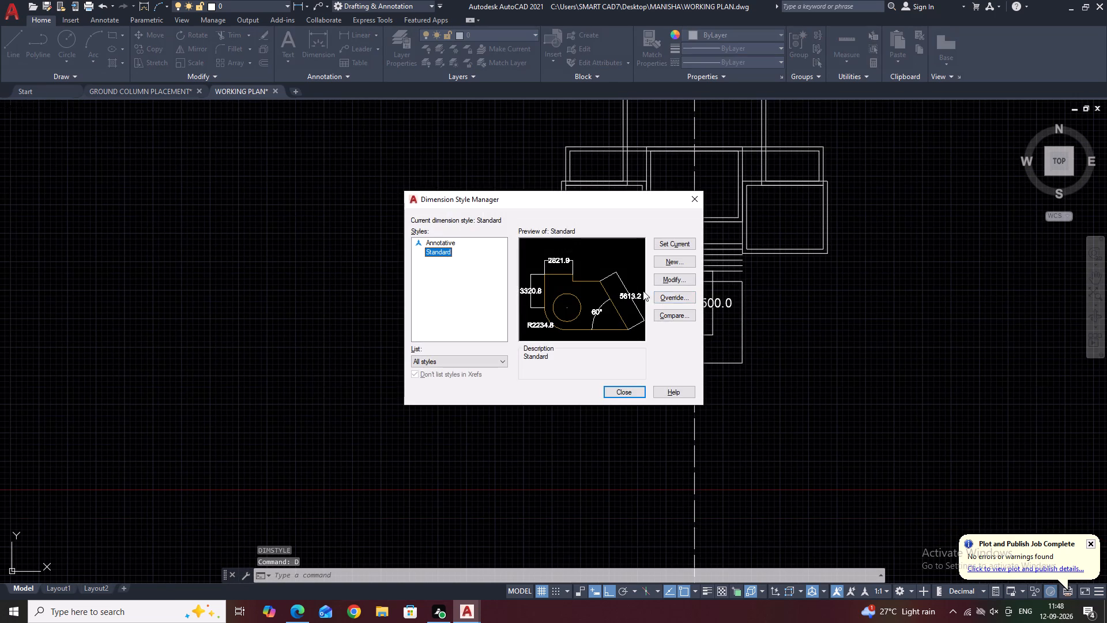
{"action": "left_click", "coordinate": [681, 281]}
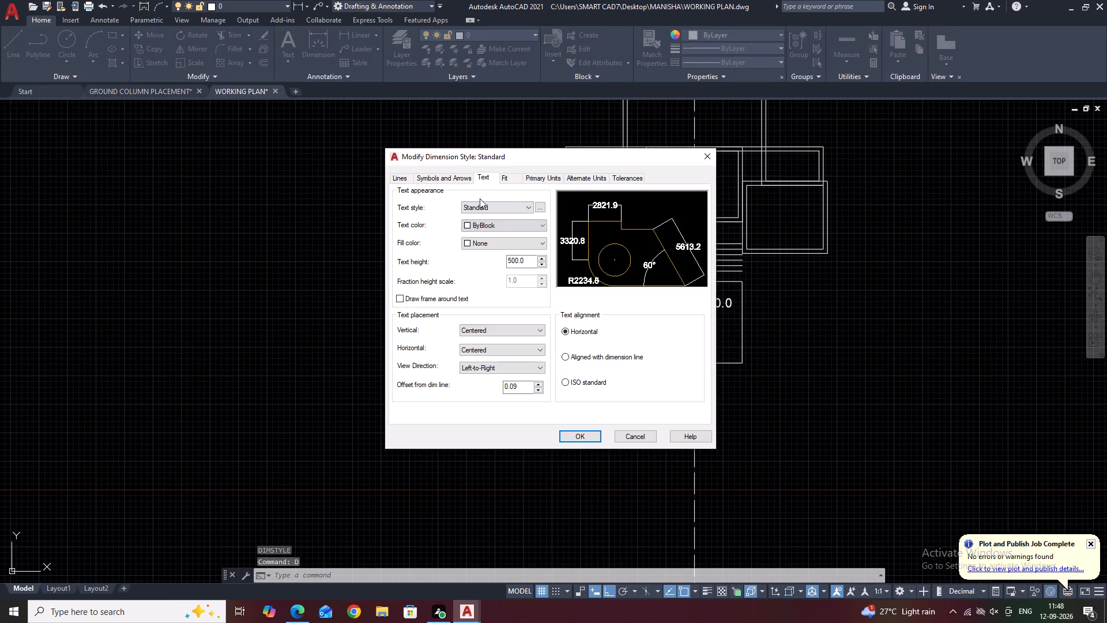
{"action": "left_click", "coordinate": [528, 257]}
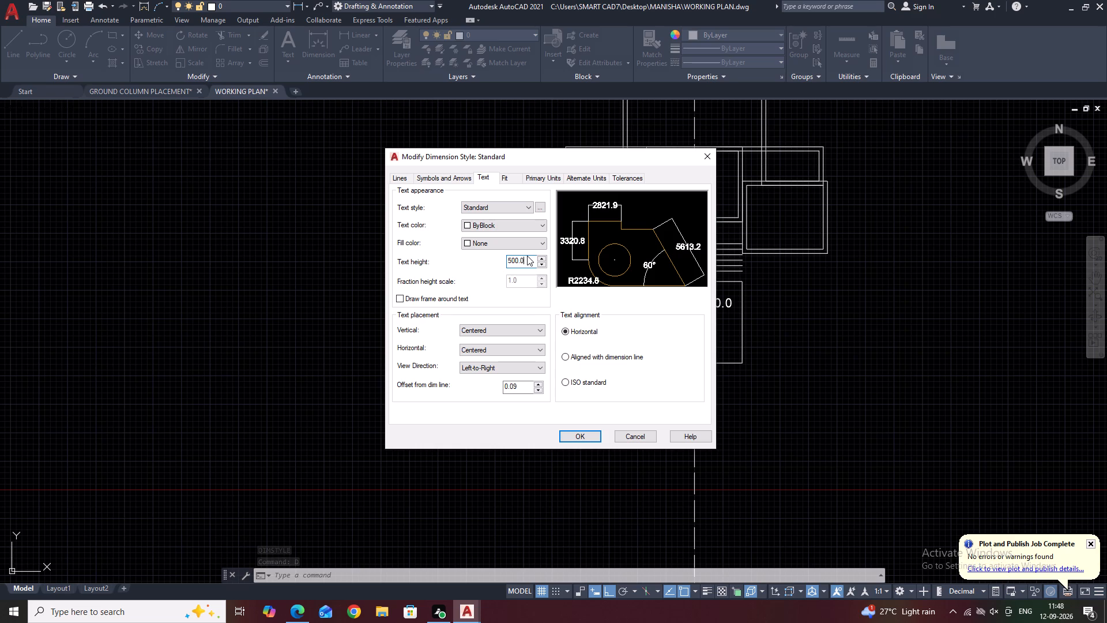
{"action": "key", "text": "BackSpace"}
{"action": "key", "text": "BackSpace"}
{"action": "key", "text": "BackSpace"}
{"action": "key", "text": "BackSpace"}
{"action": "key", "text": "BackSpace"}
{"action": "key", "text": "BackSpace"}
{"action": "key", "text": "BackSpace"}
{"action": "key", "text": "BackSpace"}
{"action": "key", "text": "BackSpace"}
{"action": "key", "text": "BackSpace"}
{"action": "key", "text": "BackSpace"}
{"action": "key", "text": "BackSpace"}
{"action": "key", "text": "BackSpace"}
{"action": "key", "text": "BackSpace"}
{"action": "key", "text": "BackSpace"}
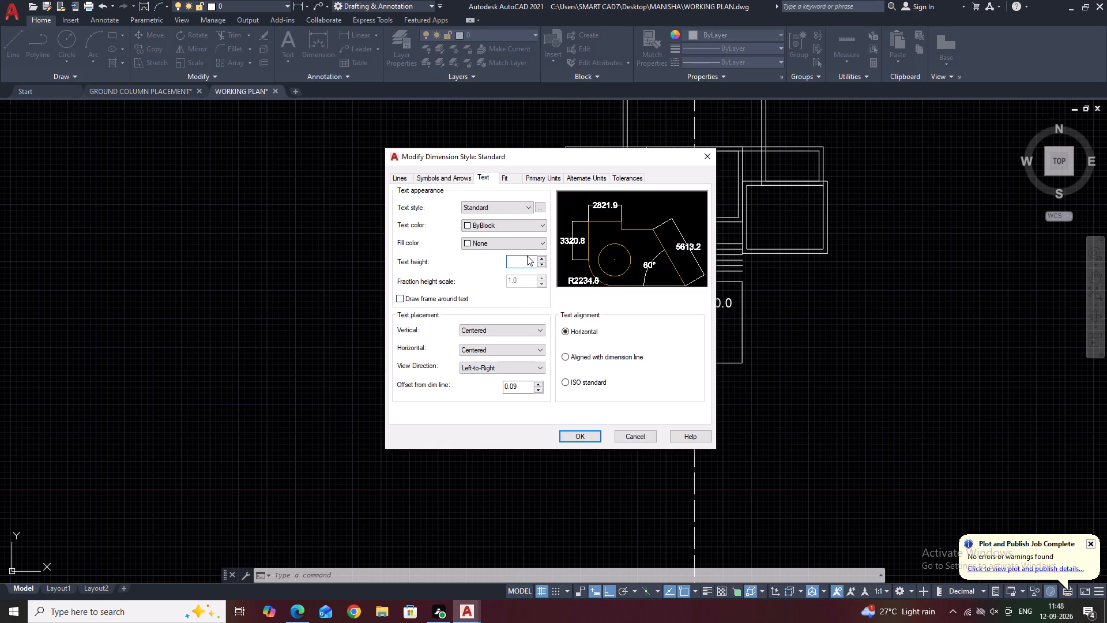
{"action": "type", "text": "23"}
{"action": "key", "text": "BackSpace"}
{"action": "key", "text": "BackSpace"}
{"action": "type", "text": "300"}
{"action": "key", "text": "Return"}
{"action": "left_click", "coordinate": [575, 437]}
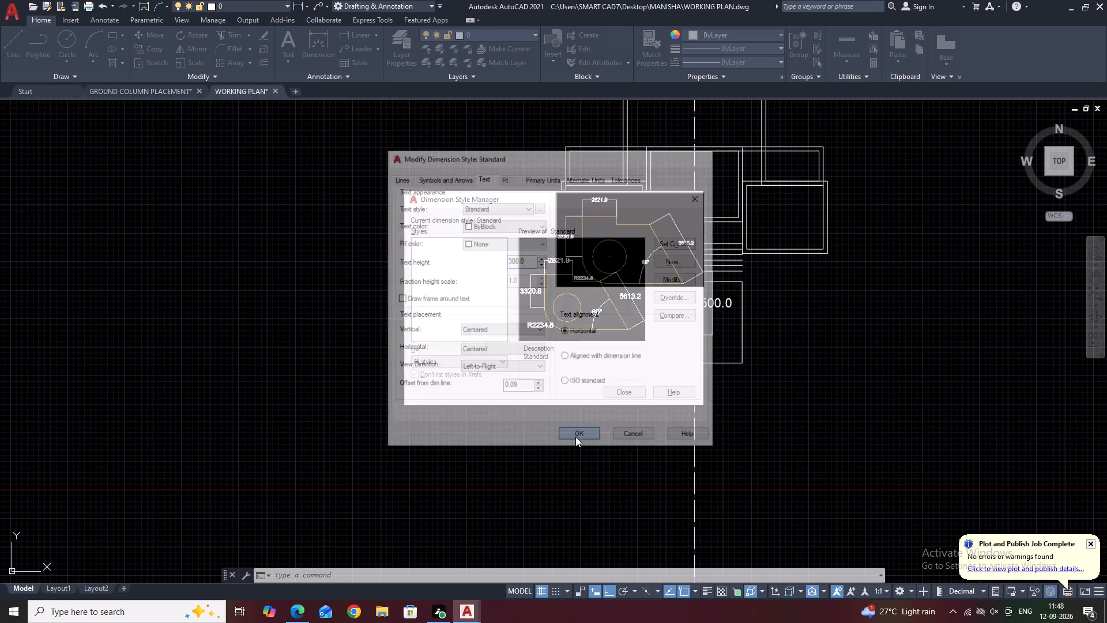
Make the Standard dimension style current and close the style manager.
{"action": "left_click", "coordinate": [662, 242]}
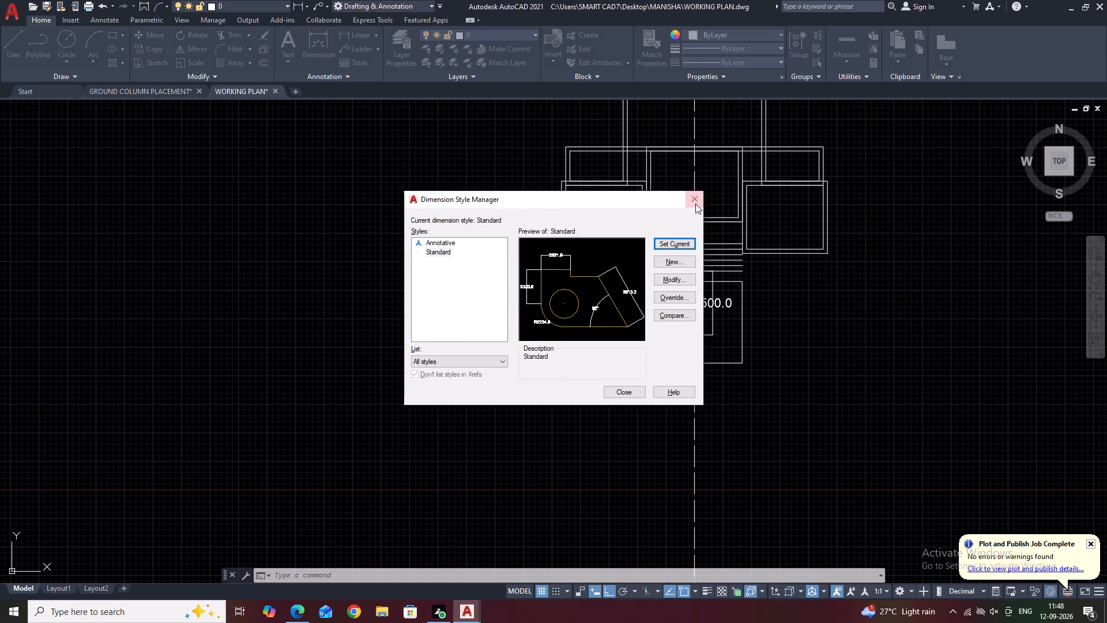
{"action": "left_click", "coordinate": [695, 202]}
Move the rectangle up along the centreline so its lower edge's midpoint meets the lower end of the 3500 dimension.
{"action": "middle_click_drag", "start_coordinate": [730, 317], "coordinate": [760, 307]}
{"action": "scroll", "coordinate": [755, 305], "scroll_direction": "up", "scroll_amount": 3}
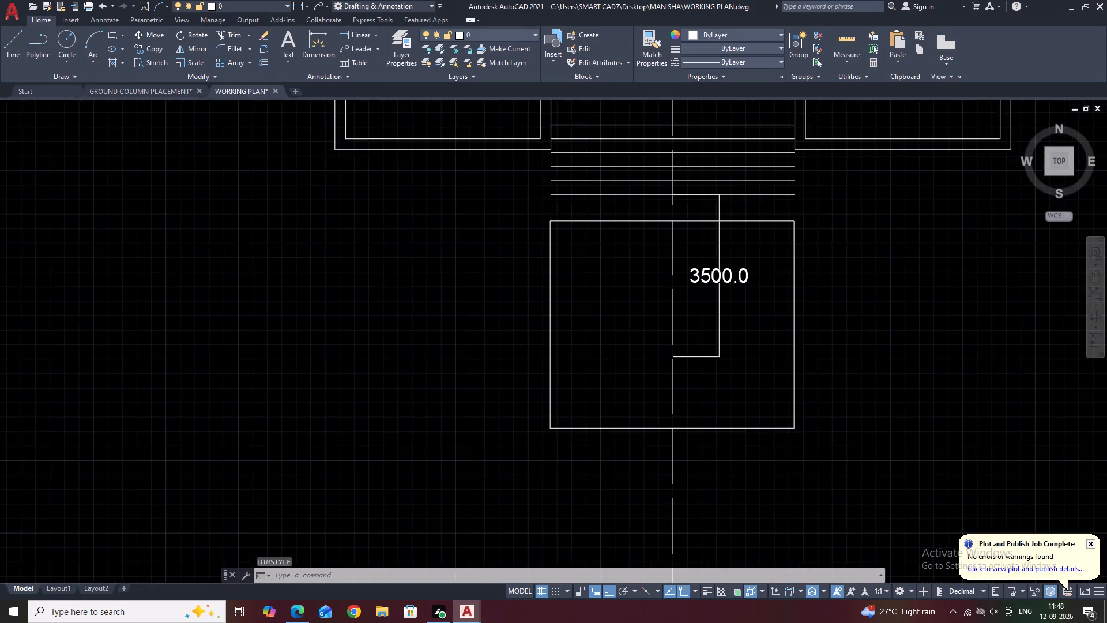
{"action": "middle_click_drag", "start_coordinate": [699, 256], "coordinate": [799, 296]}
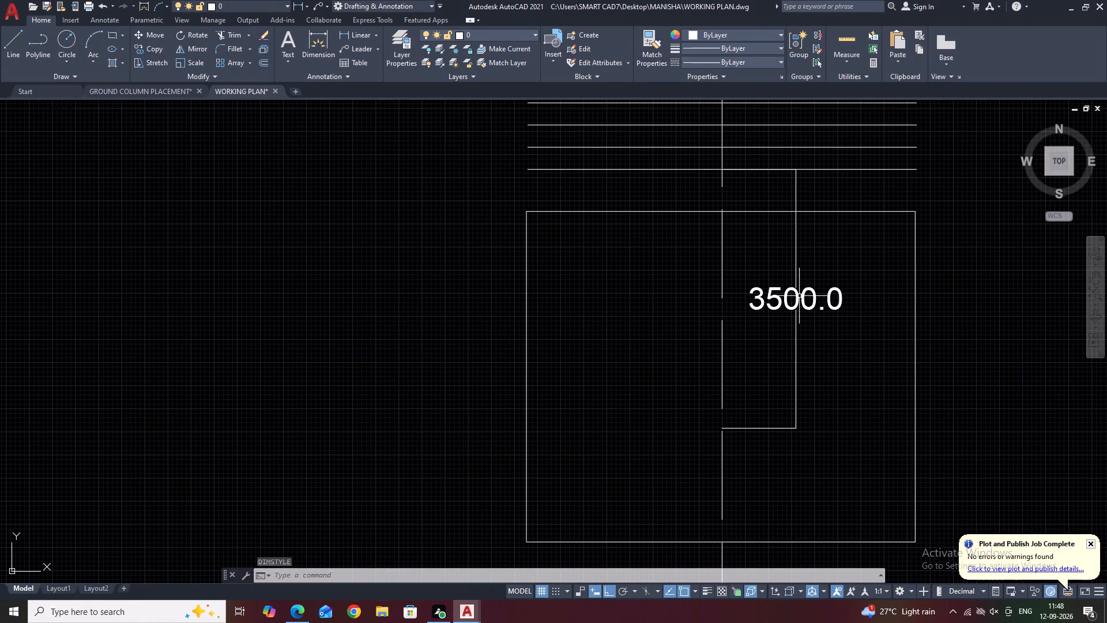
{"action": "middle_click_drag", "start_coordinate": [820, 254], "coordinate": [844, 291]}
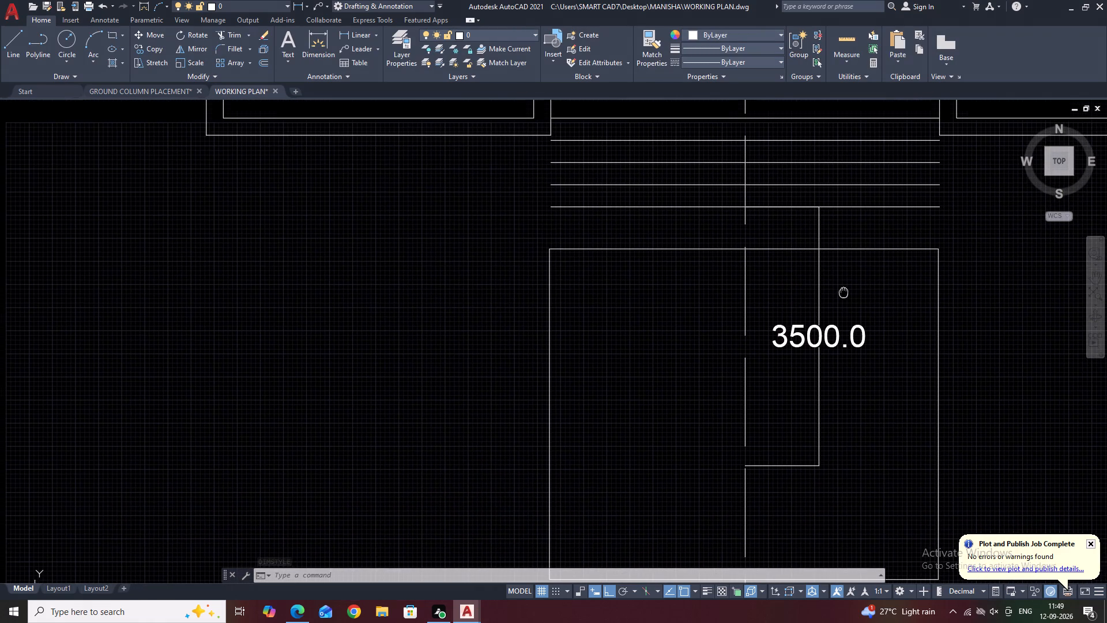
{"action": "middle_click_drag", "start_coordinate": [871, 289], "coordinate": [751, 289]}
{"action": "scroll", "coordinate": [751, 286], "scroll_direction": "down", "scroll_amount": 1}
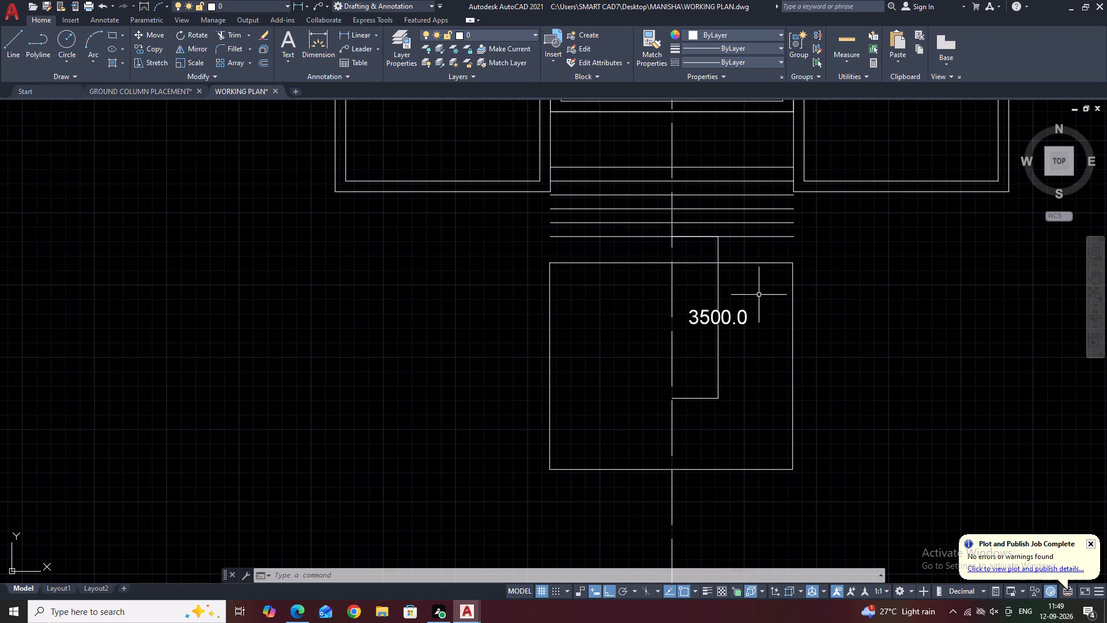
{"action": "left_click_drag", "start_coordinate": [820, 410], "coordinate": [812, 392]}
{"action": "left_click", "coordinate": [782, 340]}
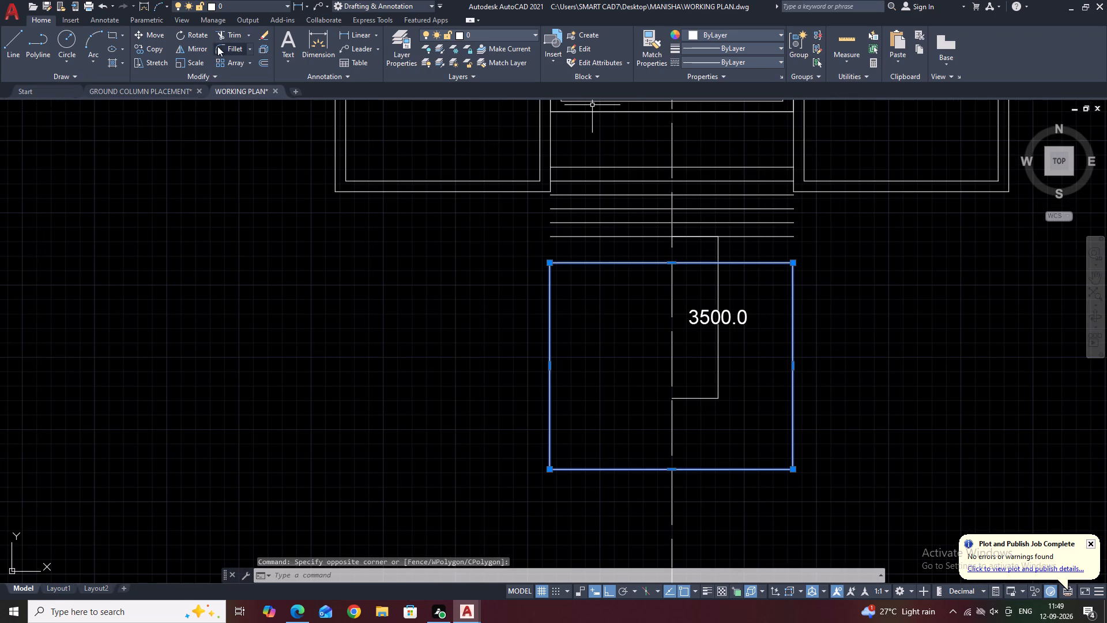
{"action": "left_click", "coordinate": [156, 33]}
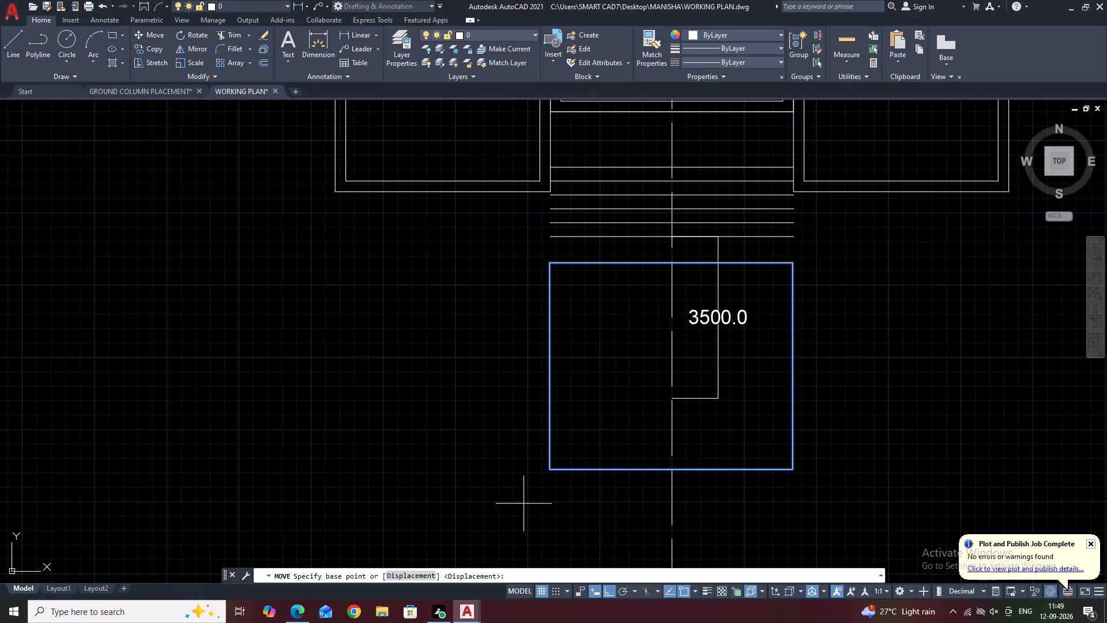
{"action": "left_click", "coordinate": [672, 470]}
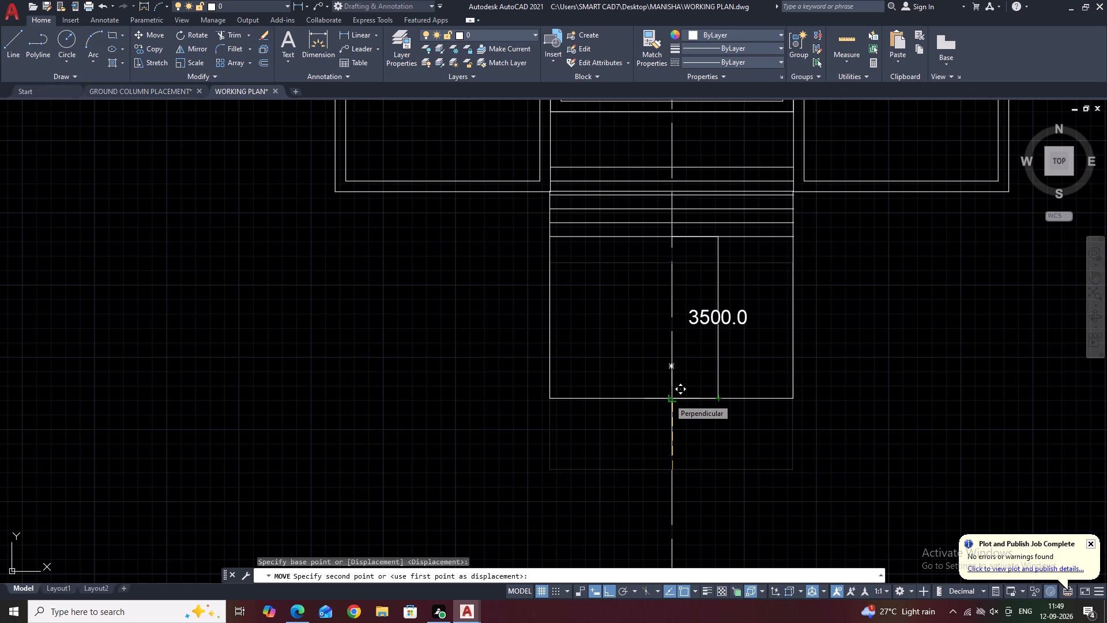
{"action": "left_click", "coordinate": [669, 399]}
Move the rectangle sideways so its upper-right corner meets the wall corner at the right end of the steps.
{"action": "middle_click_drag", "start_coordinate": [812, 269], "coordinate": [821, 301]}
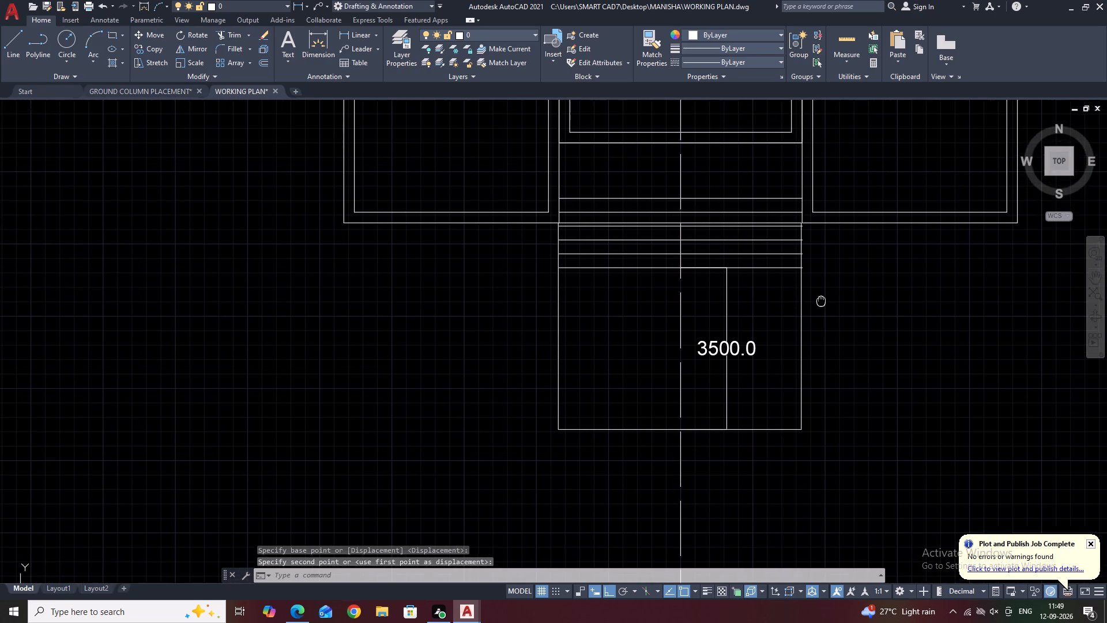
{"action": "middle_click_drag", "start_coordinate": [821, 301], "coordinate": [822, 313]}
{"action": "scroll", "coordinate": [783, 239], "scroll_direction": "up", "scroll_amount": 2}
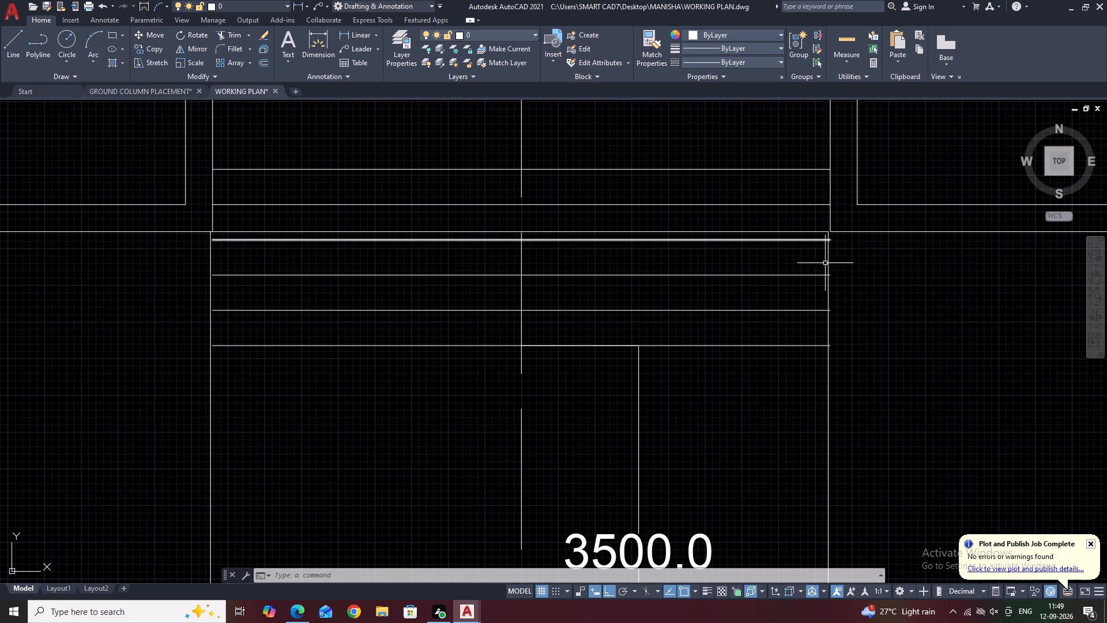
{"action": "left_click", "coordinate": [846, 260]}
{"action": "left_click", "coordinate": [820, 252]}
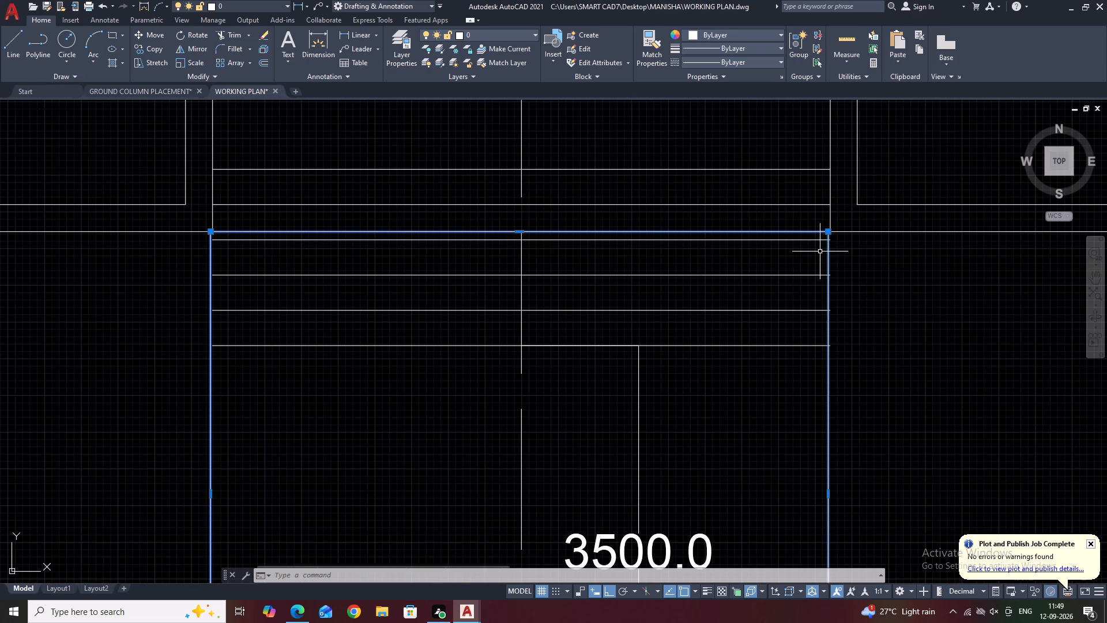
{"action": "left_click", "coordinate": [145, 34]}
{"action": "scroll", "coordinate": [828, 232], "scroll_direction": "up", "scroll_amount": 5}
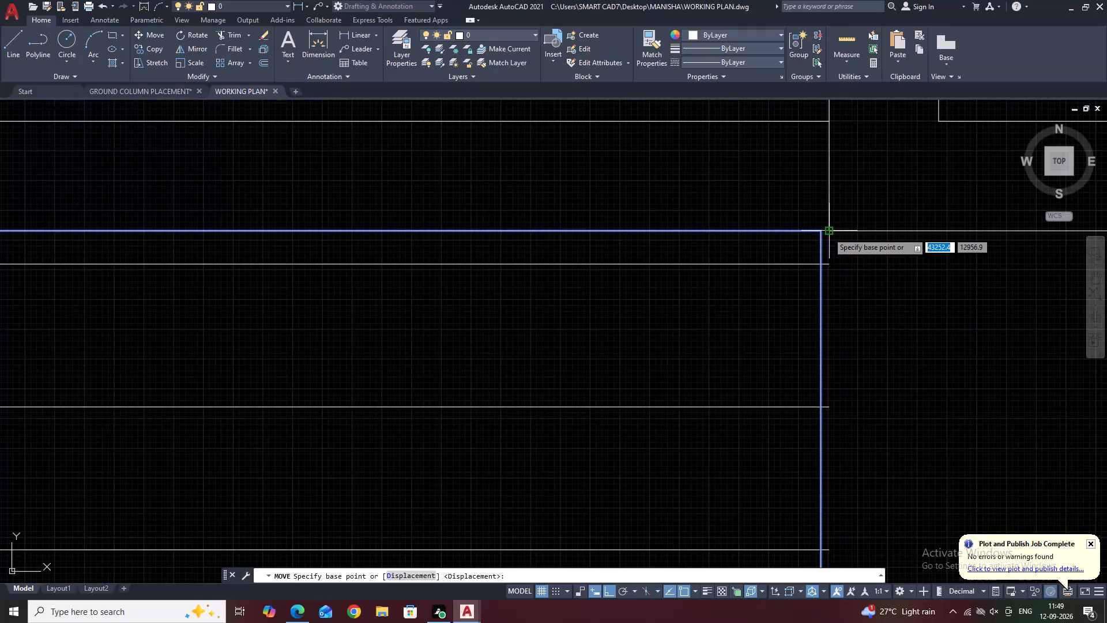
{"action": "left_click", "coordinate": [805, 228]}
{"action": "left_click", "coordinate": [827, 228]}
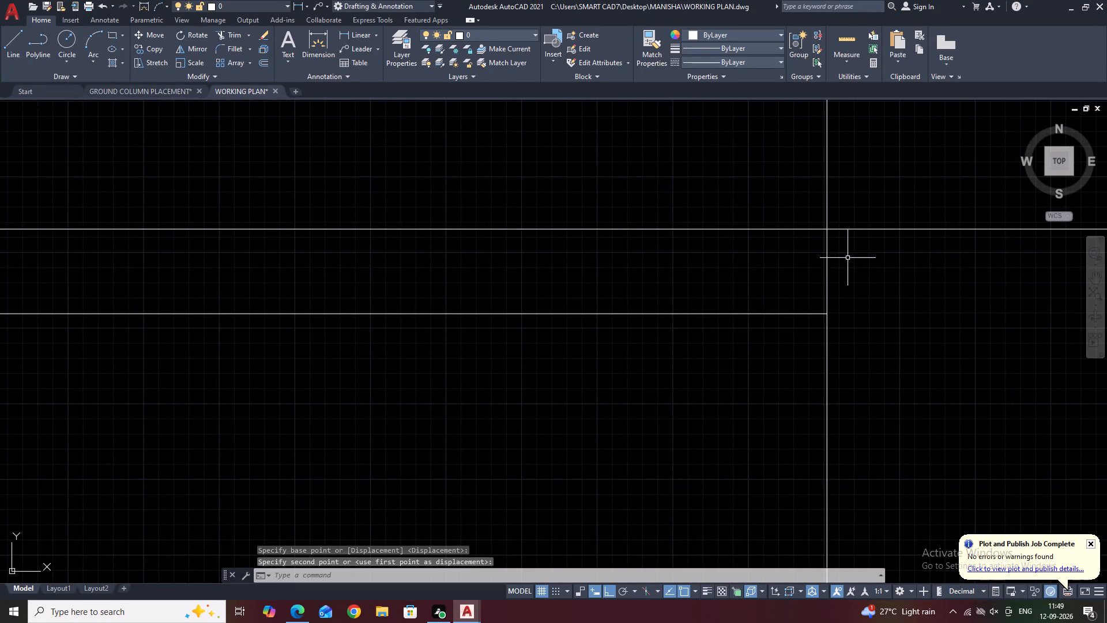
Trim both halves of the rectangle's upper edge where it crosses the steps between the two outer walls.
{"action": "scroll", "coordinate": [834, 261], "scroll_direction": "down", "scroll_amount": 6}
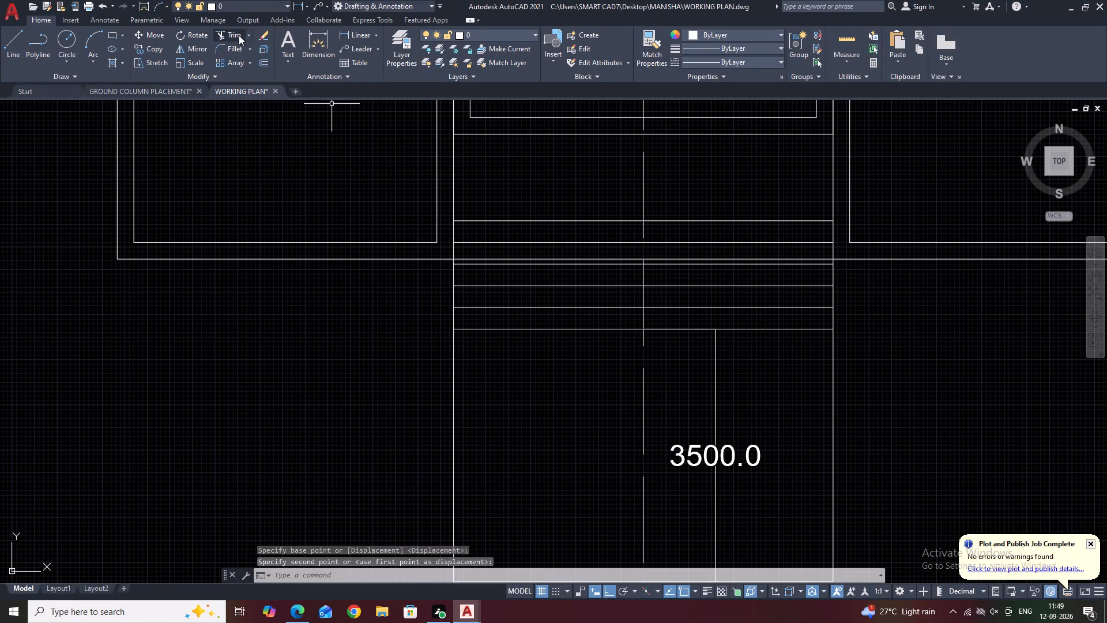
{"action": "left_click", "coordinate": [225, 34]}
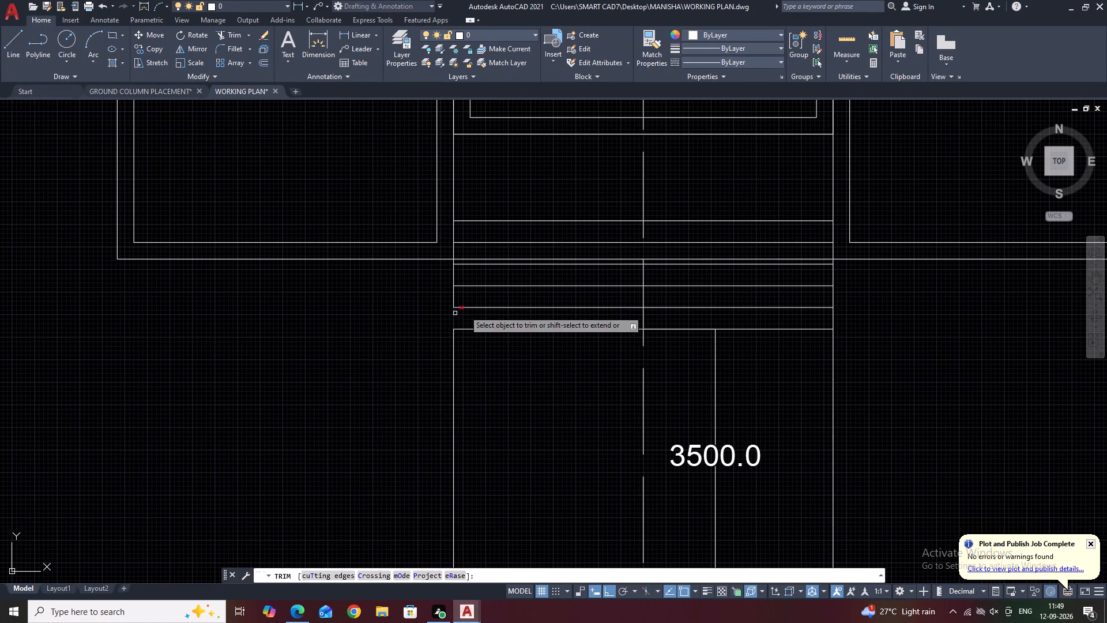
{"action": "left_click", "coordinate": [539, 257]}
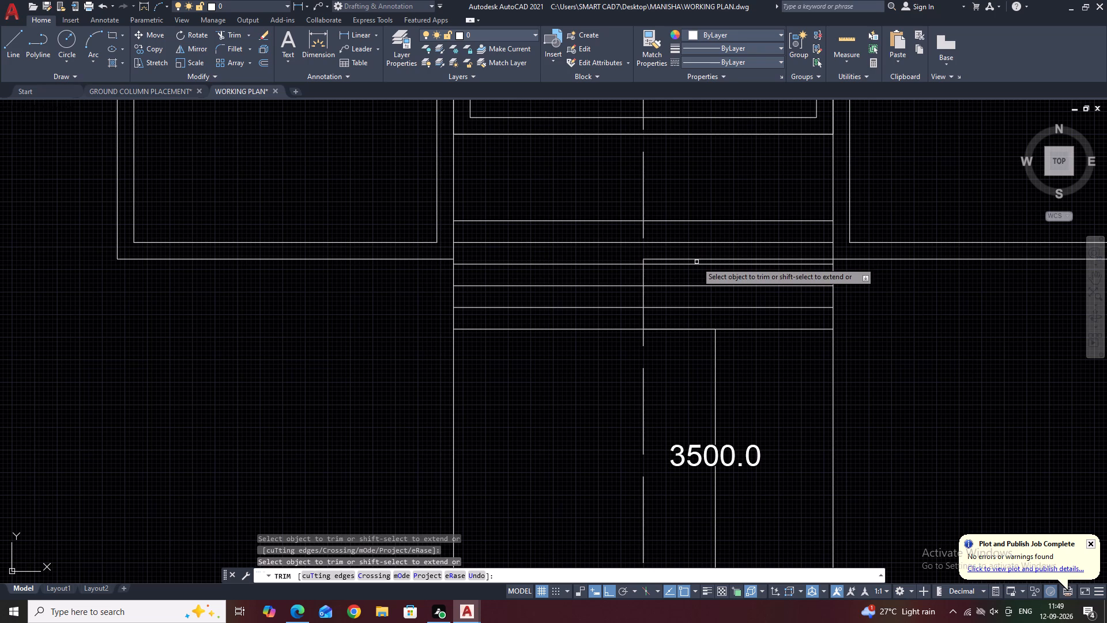
{"action": "left_click", "coordinate": [696, 258]}
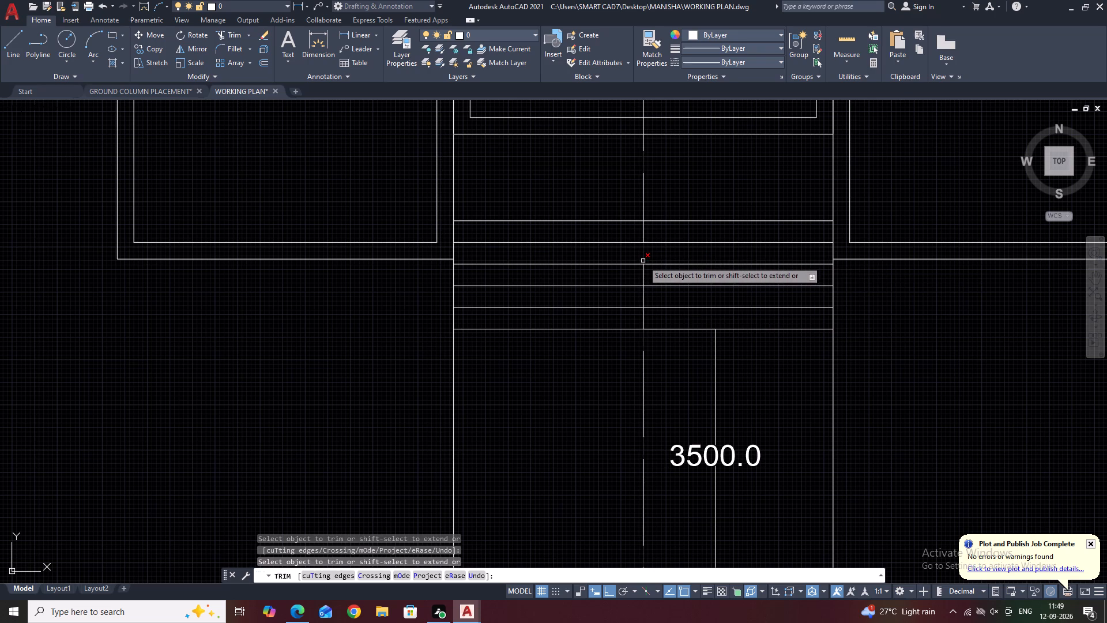
{"action": "right_click", "coordinate": [917, 411]}
{"action": "left_click", "coordinate": [961, 434]}
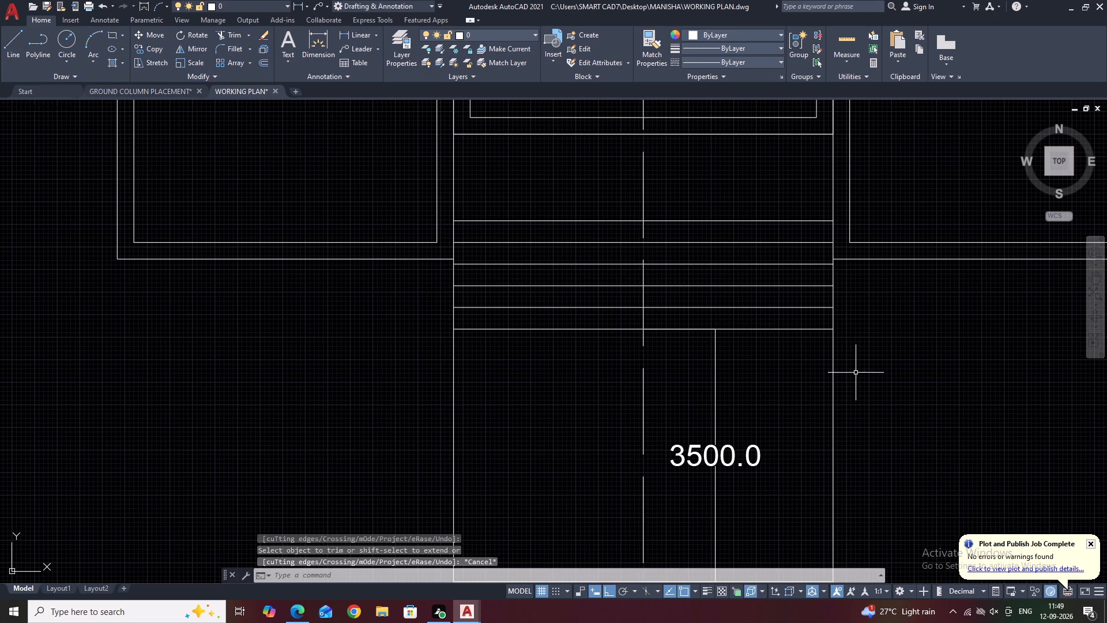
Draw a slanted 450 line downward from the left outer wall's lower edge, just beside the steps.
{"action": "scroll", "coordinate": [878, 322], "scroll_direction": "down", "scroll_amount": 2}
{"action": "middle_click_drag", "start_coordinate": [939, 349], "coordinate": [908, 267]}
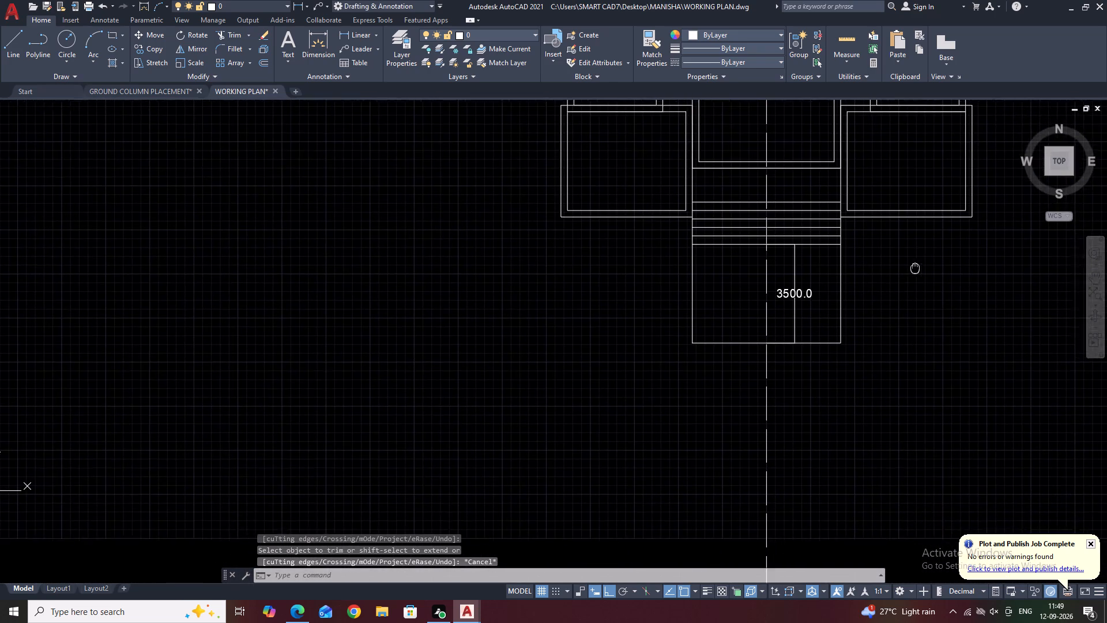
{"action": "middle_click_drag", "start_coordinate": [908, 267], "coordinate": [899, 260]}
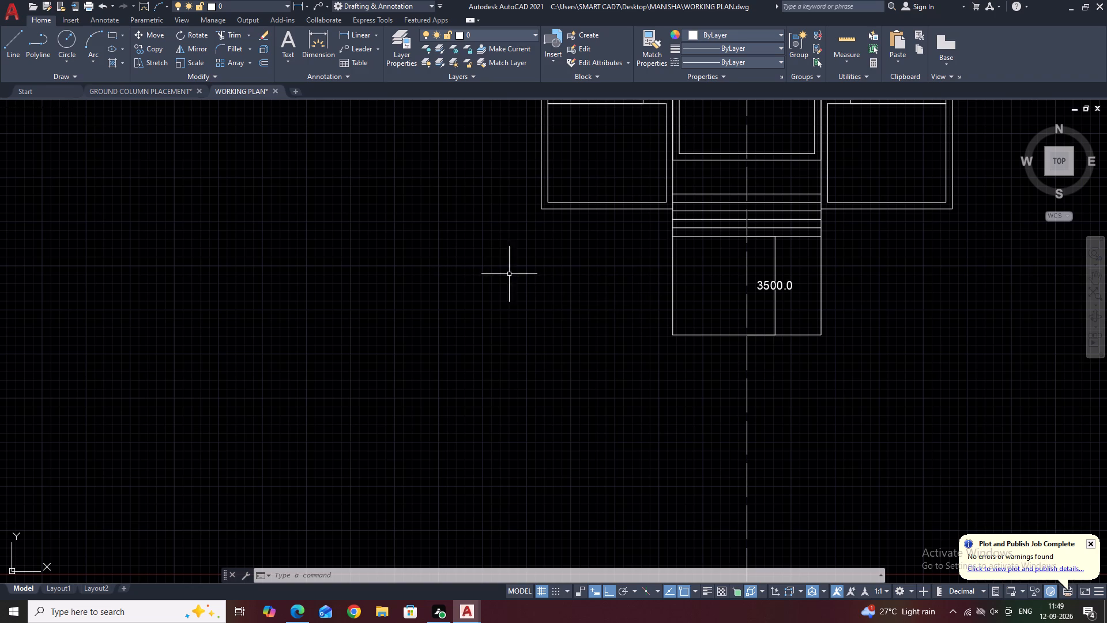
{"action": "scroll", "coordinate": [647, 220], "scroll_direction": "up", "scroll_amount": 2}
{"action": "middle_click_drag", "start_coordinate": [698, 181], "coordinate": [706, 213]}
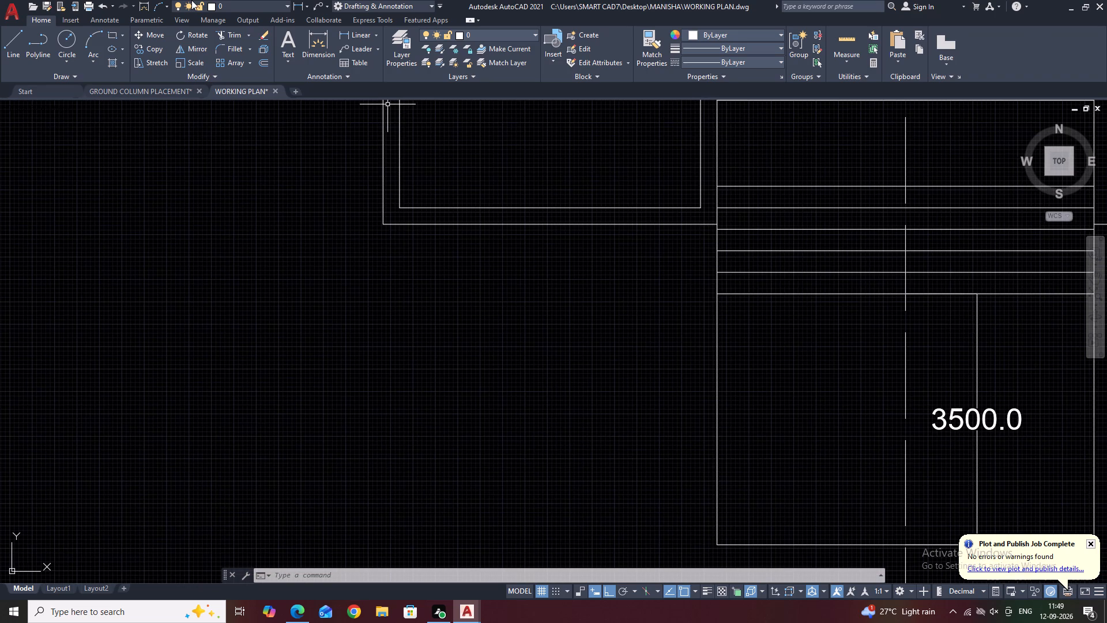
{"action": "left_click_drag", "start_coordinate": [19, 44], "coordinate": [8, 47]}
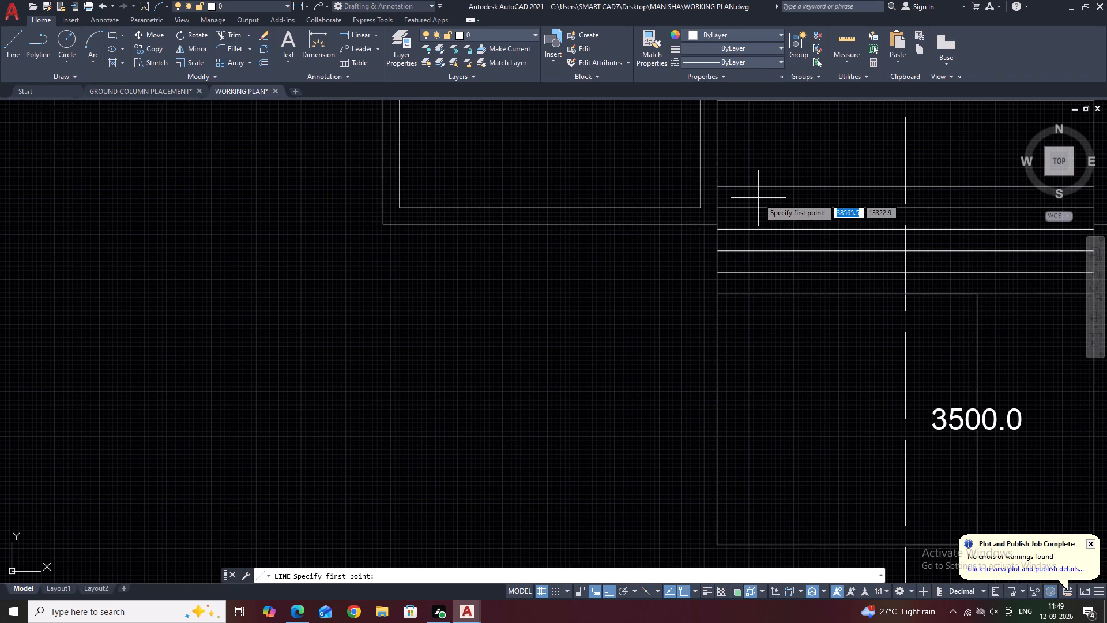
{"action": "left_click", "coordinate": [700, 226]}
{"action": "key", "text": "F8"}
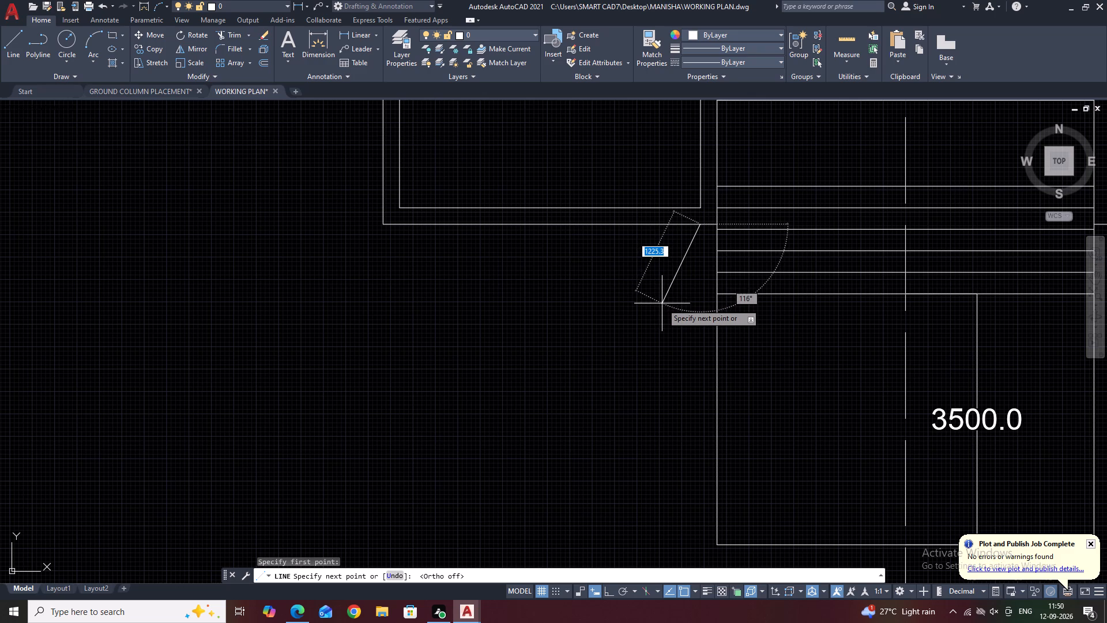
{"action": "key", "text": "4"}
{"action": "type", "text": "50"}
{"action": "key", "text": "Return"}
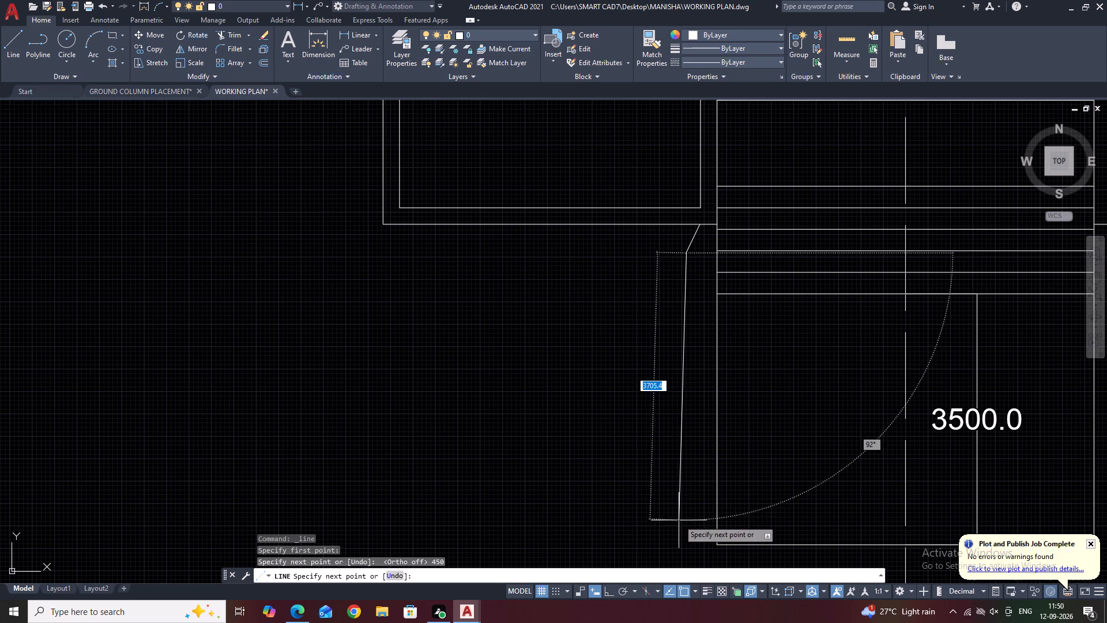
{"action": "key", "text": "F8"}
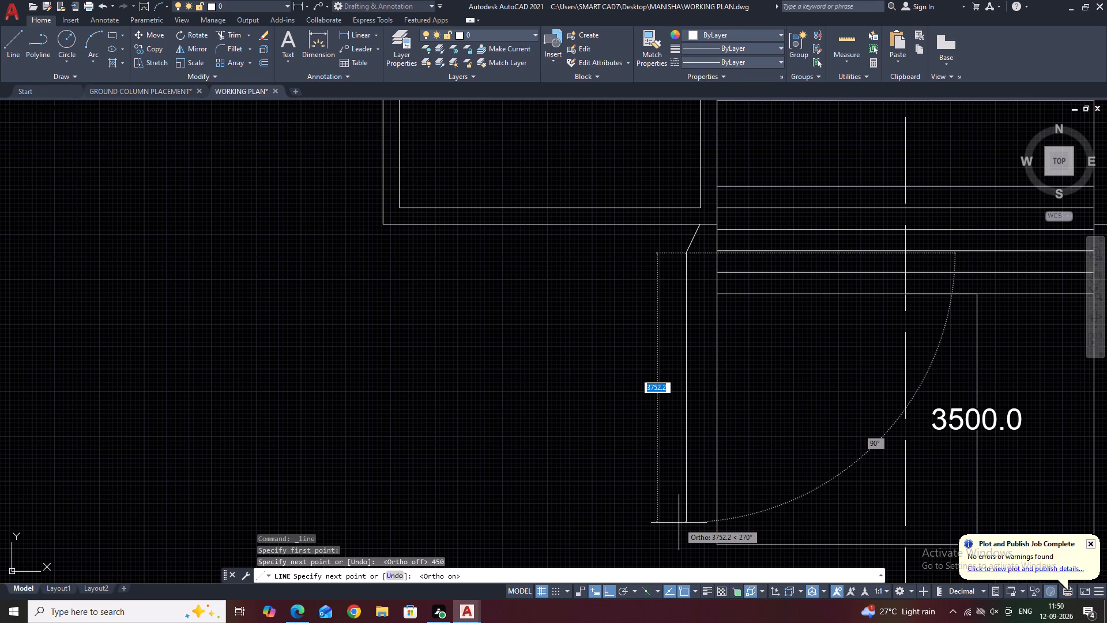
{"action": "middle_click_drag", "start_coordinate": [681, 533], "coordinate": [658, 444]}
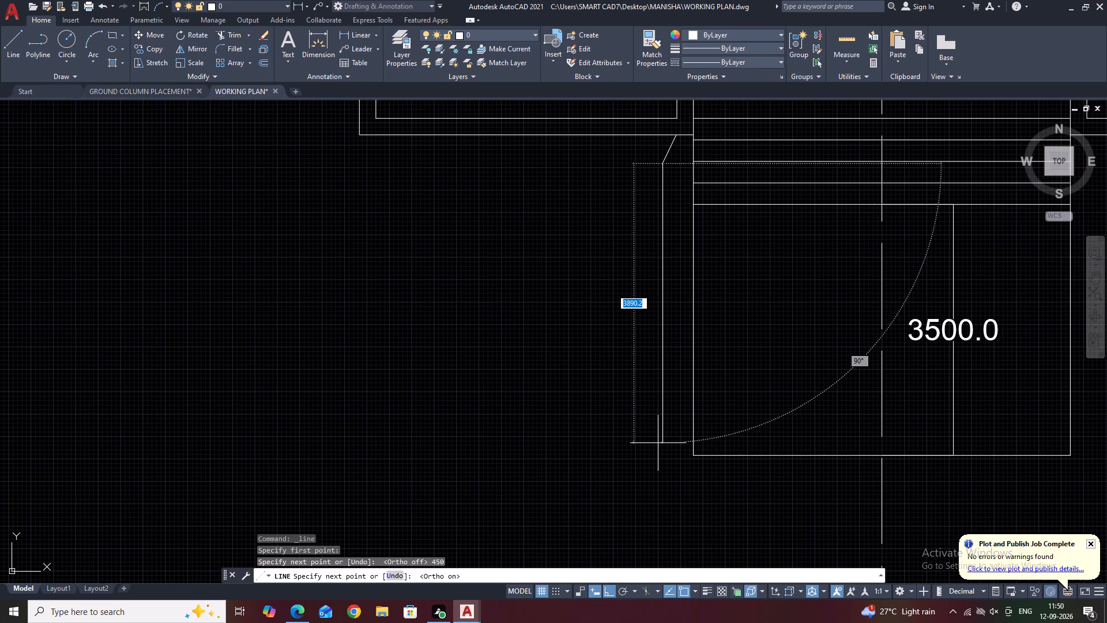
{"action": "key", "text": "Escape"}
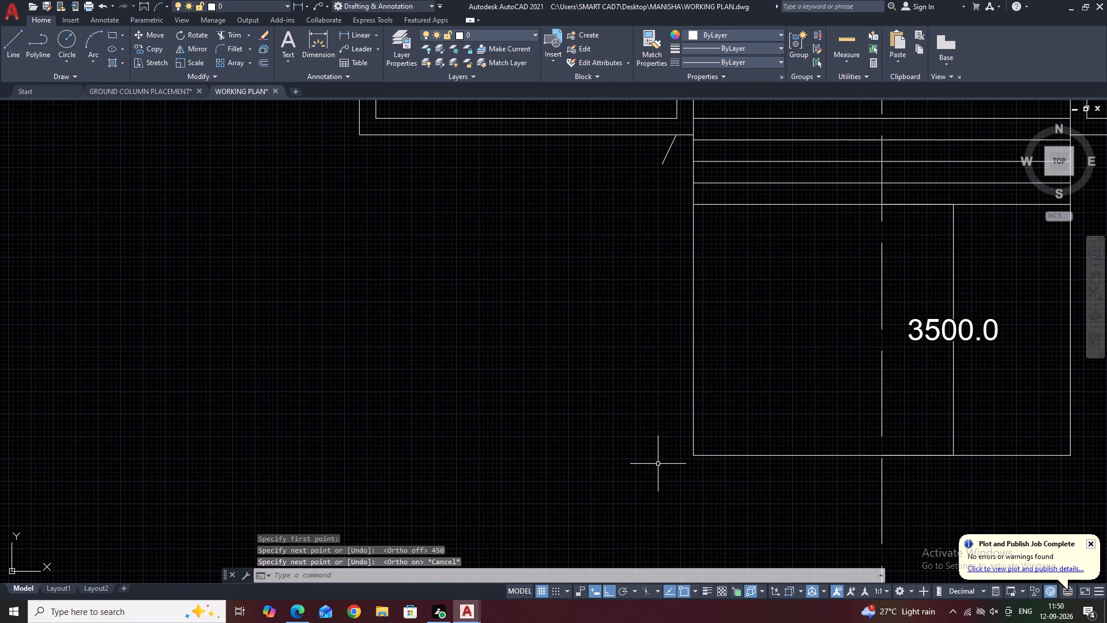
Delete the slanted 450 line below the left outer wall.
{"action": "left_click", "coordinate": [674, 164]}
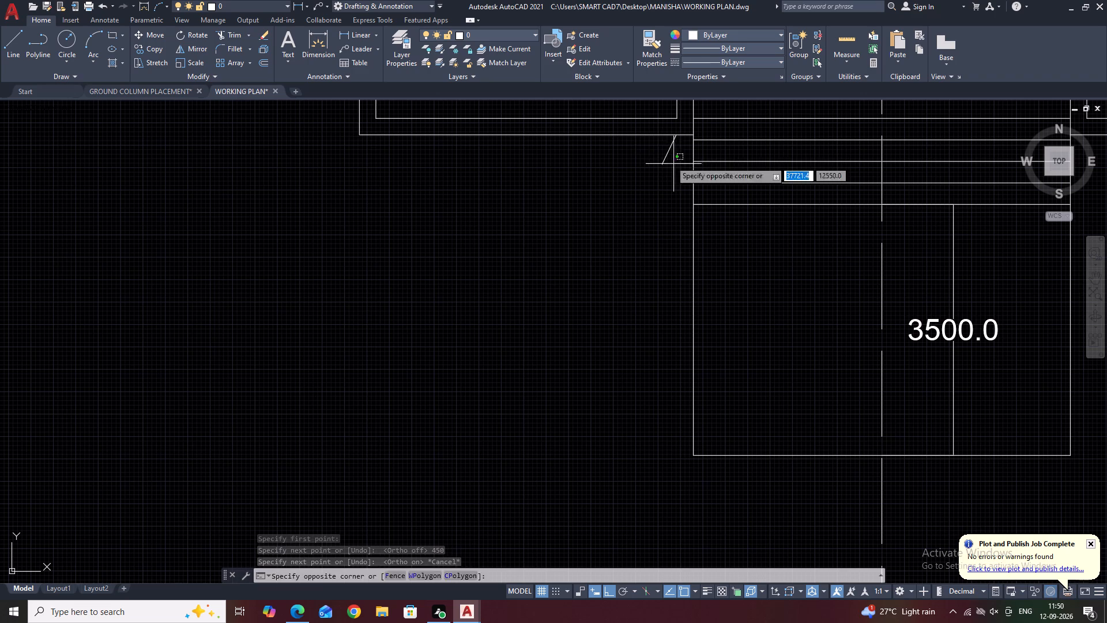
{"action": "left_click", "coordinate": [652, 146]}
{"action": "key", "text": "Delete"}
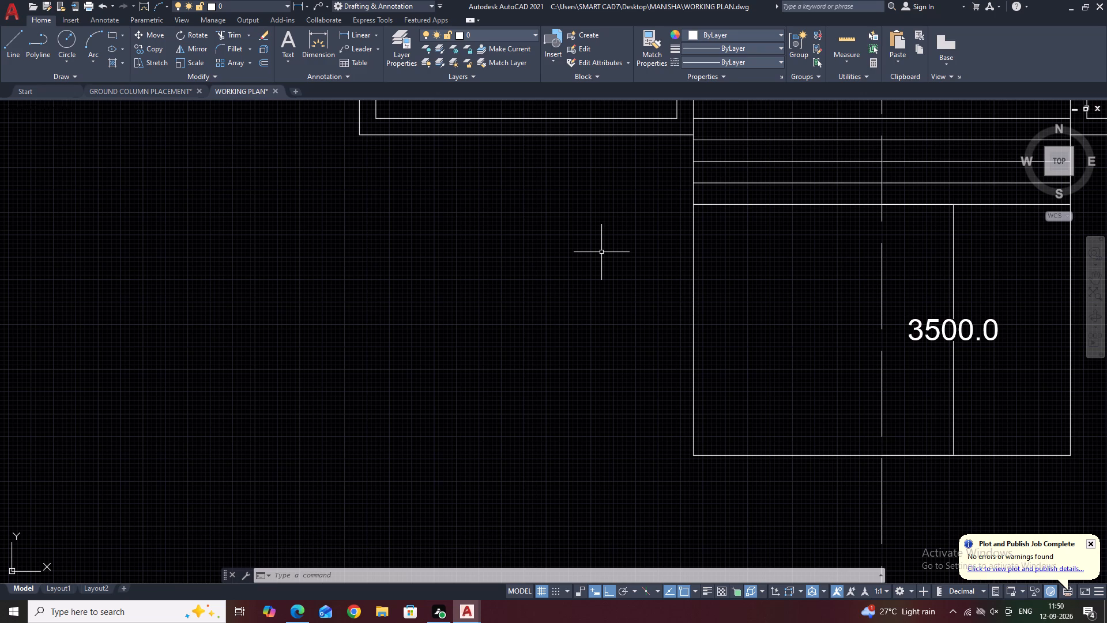
Place a horizontal linear dimension of 450 outward from the left side of the rectangle below the steps.
{"action": "left_click", "coordinate": [356, 42]}
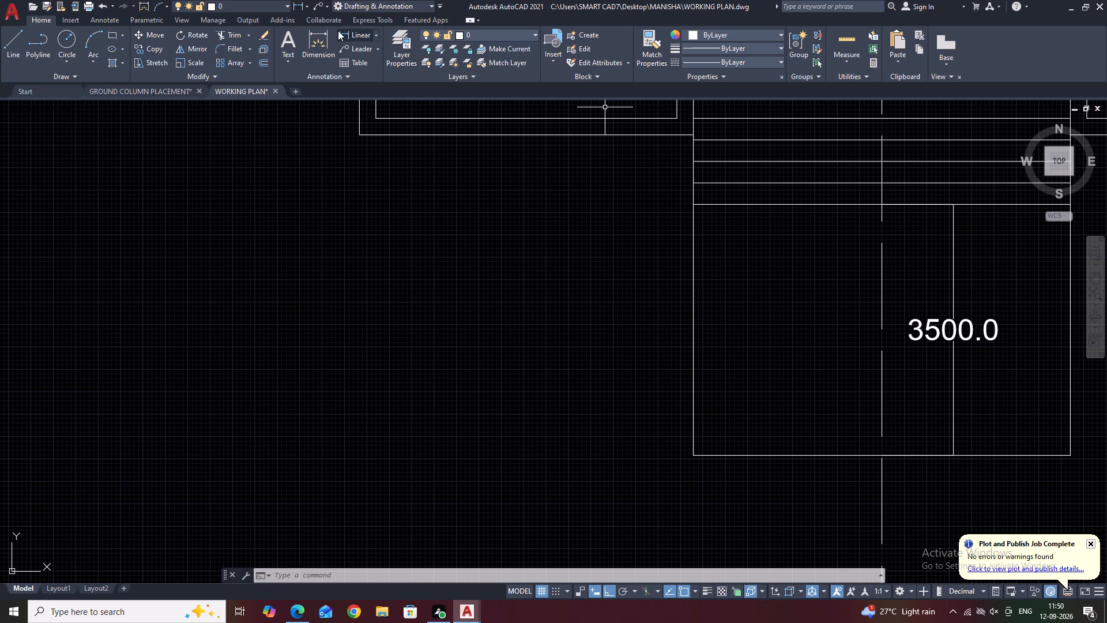
{"action": "left_click", "coordinate": [342, 33]}
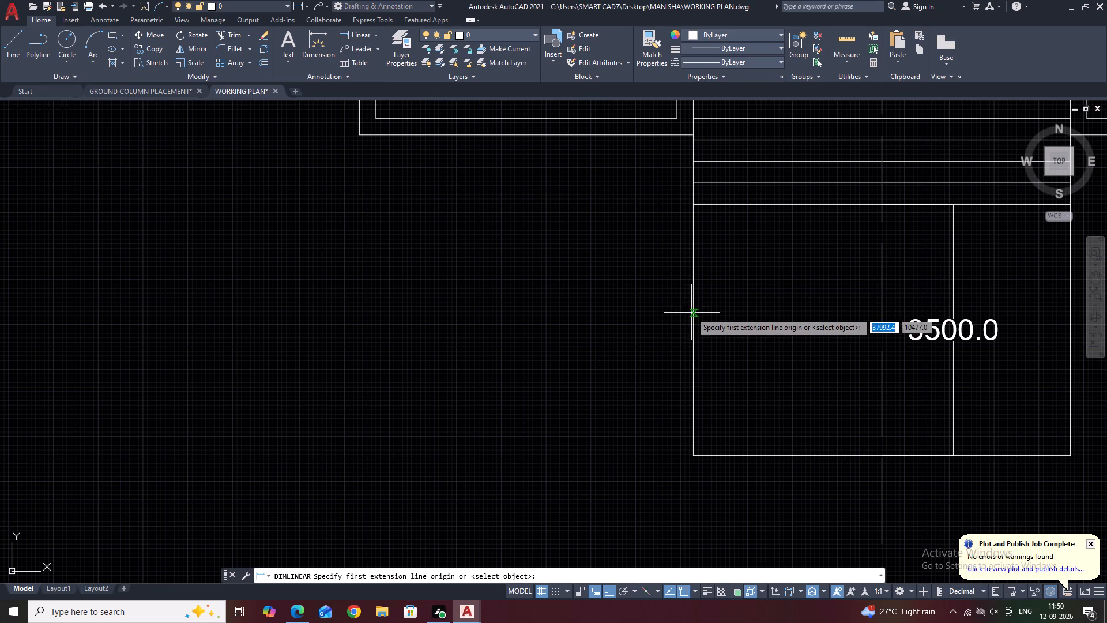
{"action": "left_click", "coordinate": [694, 294]}
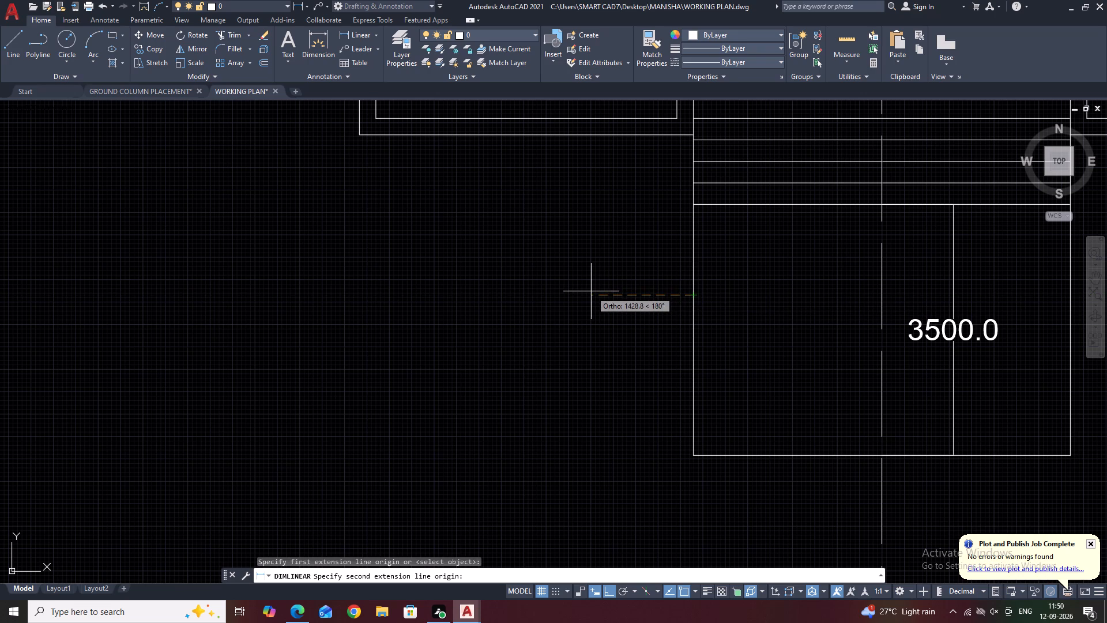
{"action": "type", "text": "45"}
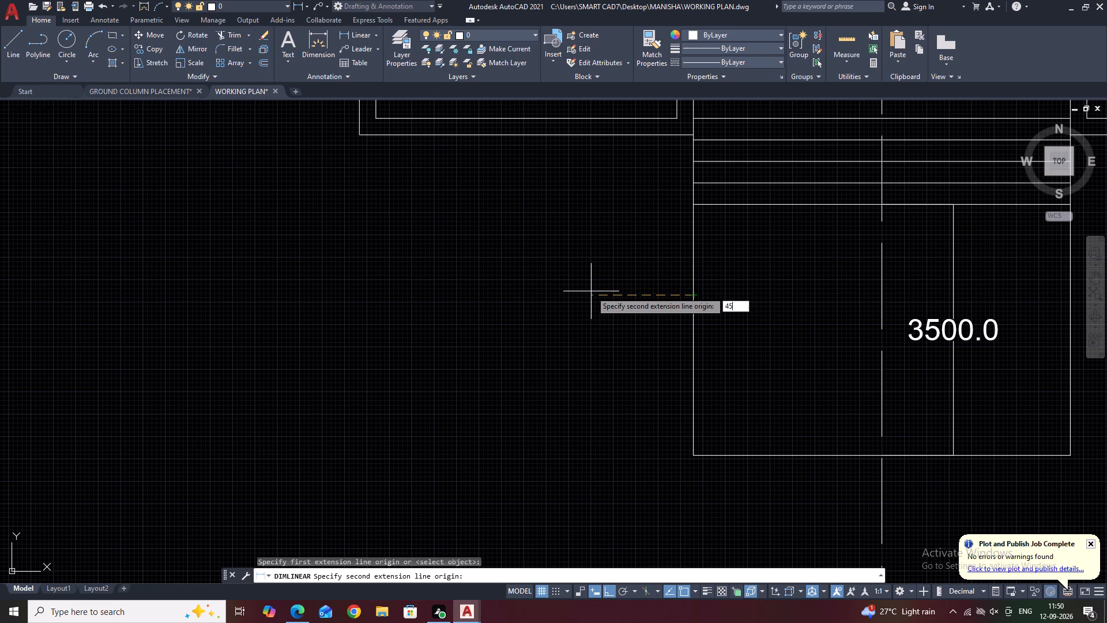
{"action": "key", "text": "0"}
{"action": "key", "text": "Return"}
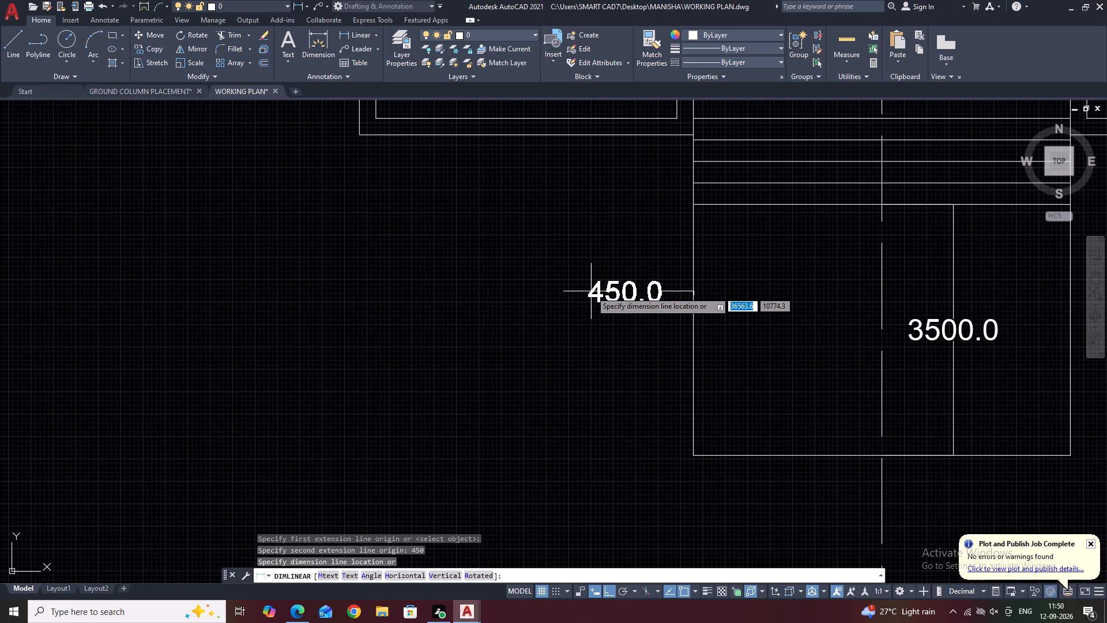
{"action": "left_click", "coordinate": [663, 261]}
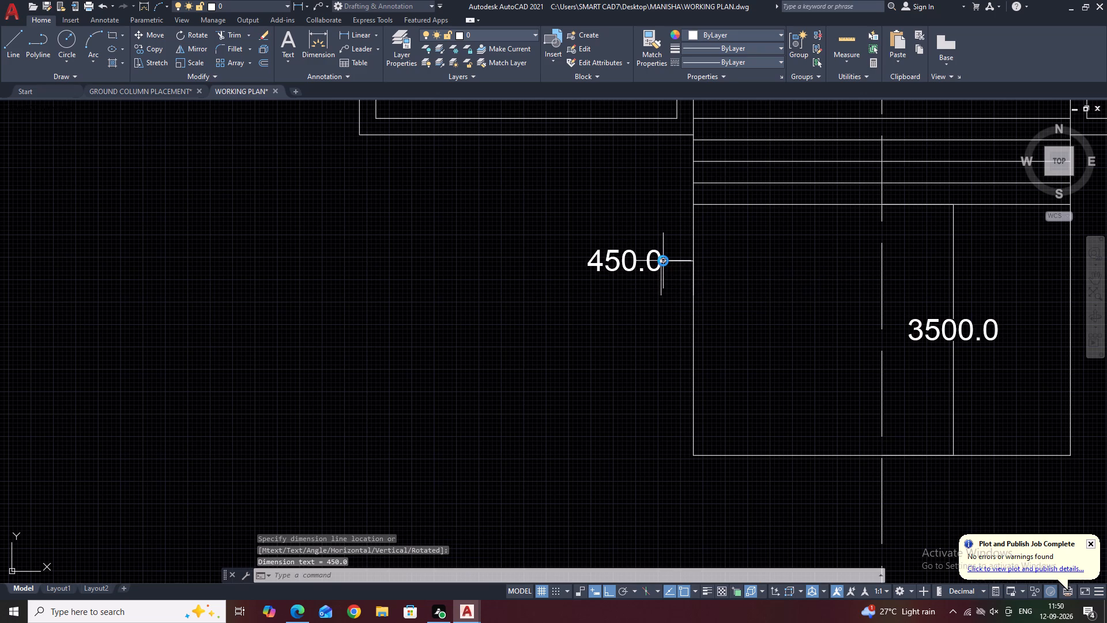
Examine the 450 dimension text beside the rectangle below the steps, close up and against the whole plan.
{"action": "middle_click_drag", "start_coordinate": [597, 209], "coordinate": [558, 312]}
{"action": "scroll", "coordinate": [684, 303], "scroll_direction": "down", "scroll_amount": 3}
{"action": "middle_click_drag", "start_coordinate": [690, 288], "coordinate": [714, 352]}
{"action": "scroll", "coordinate": [714, 352], "scroll_direction": "down", "scroll_amount": 1}
{"action": "scroll", "coordinate": [710, 373], "scroll_direction": "up", "scroll_amount": 1}
{"action": "middle_click_drag", "start_coordinate": [710, 373], "coordinate": [735, 327]}
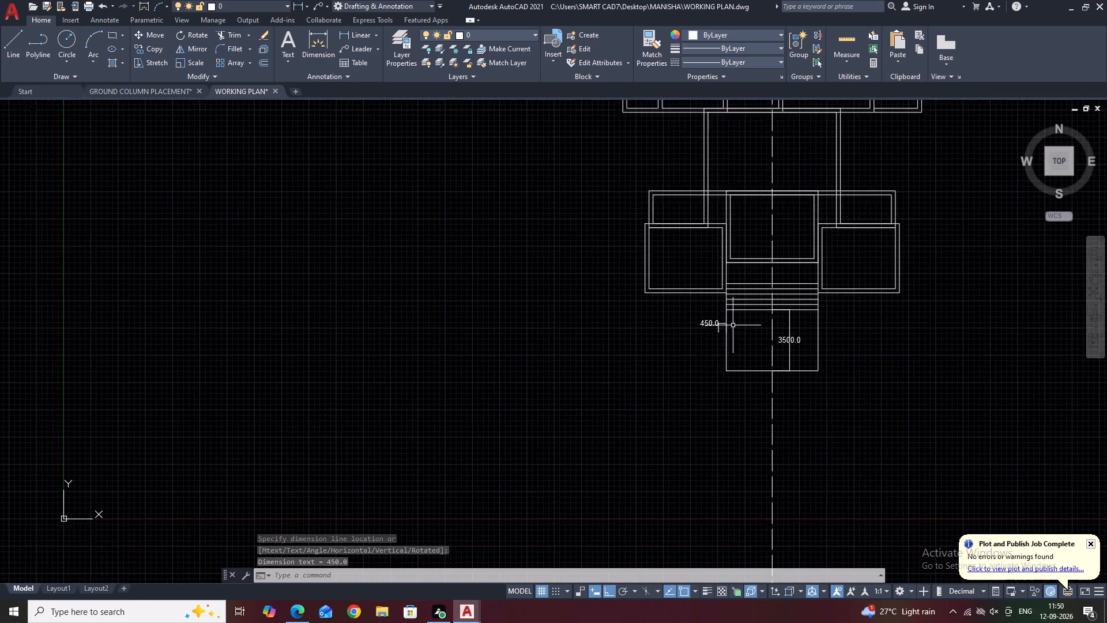
{"action": "scroll", "coordinate": [731, 326], "scroll_direction": "up", "scroll_amount": 2}
{"action": "middle_click_drag", "start_coordinate": [701, 313], "coordinate": [672, 335]}
{"action": "scroll", "coordinate": [644, 340], "scroll_direction": "up", "scroll_amount": 2}
{"action": "middle_click_drag", "start_coordinate": [704, 314], "coordinate": [551, 285]}
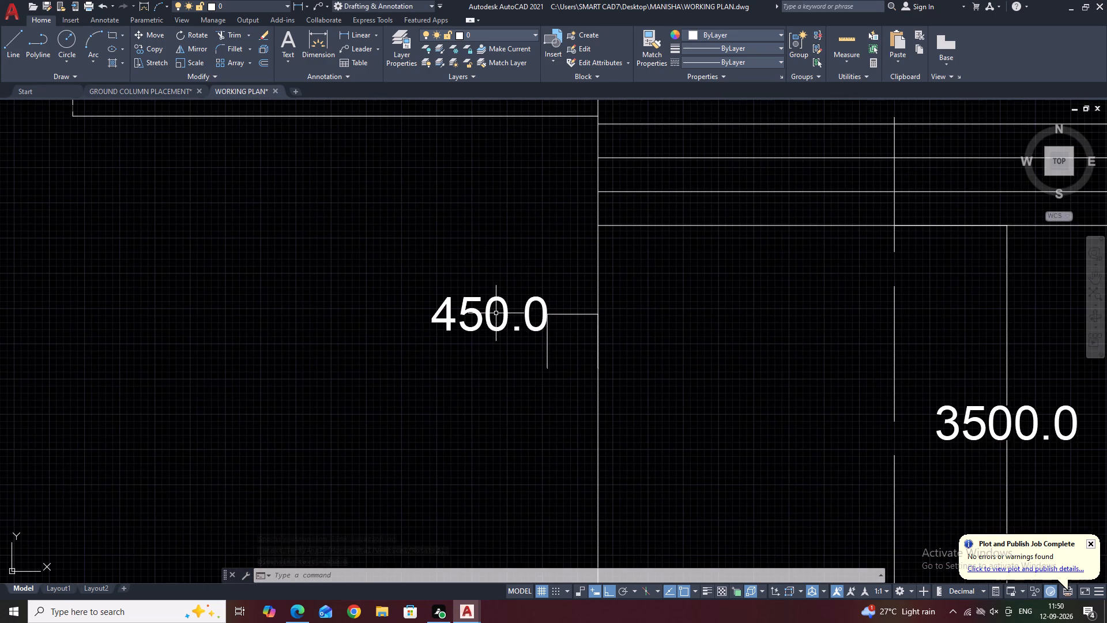
{"action": "middle_click_drag", "start_coordinate": [496, 316], "coordinate": [570, 361]}
{"action": "scroll", "coordinate": [619, 338], "scroll_direction": "up", "scroll_amount": 1}
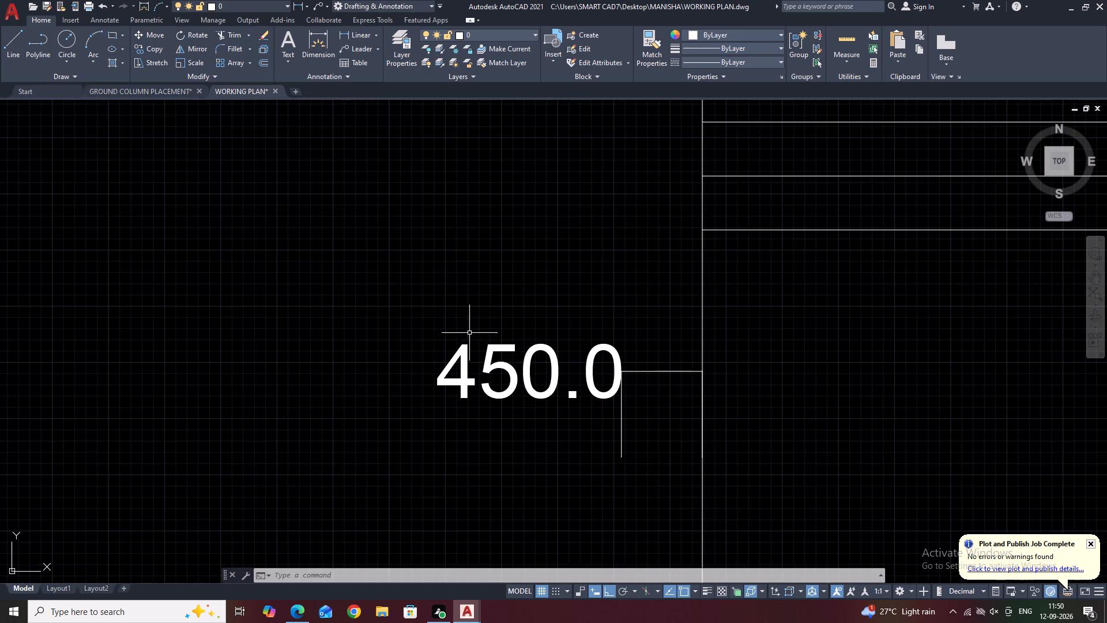
{"action": "middle_click_drag", "start_coordinate": [418, 325], "coordinate": [476, 373]}
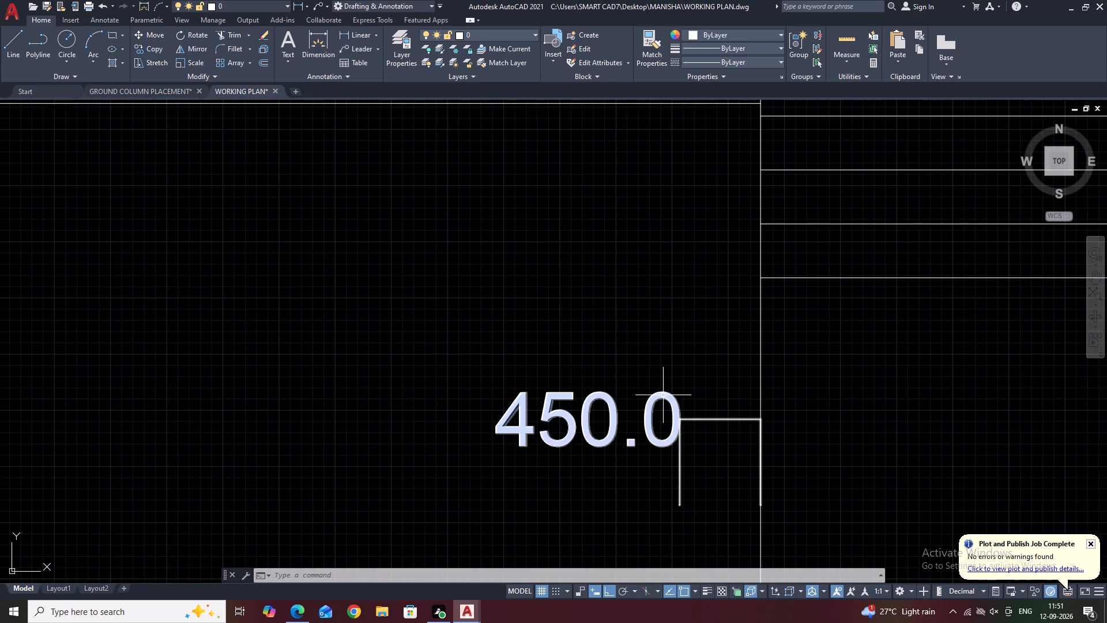
{"action": "scroll", "coordinate": [662, 395], "scroll_direction": "up", "scroll_amount": 2}
{"action": "scroll", "coordinate": [682, 363], "scroll_direction": "down", "scroll_amount": 7}
{"action": "middle_click_drag", "start_coordinate": [740, 279], "coordinate": [773, 416]}
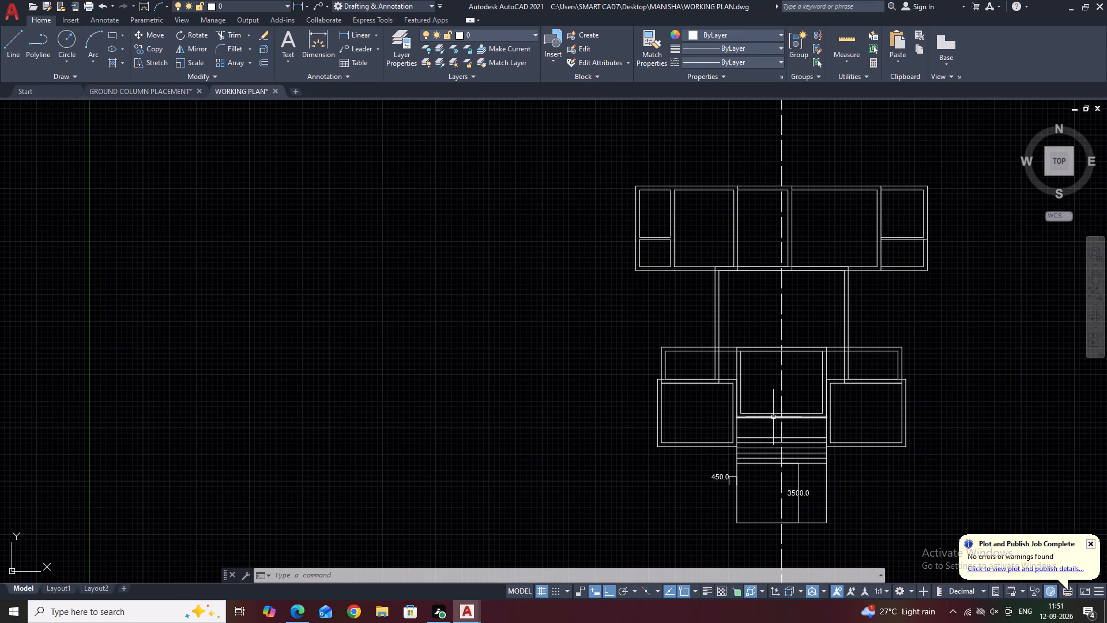
Set the Standard dimension style's linear precision to 0 decimal places and make the style current.
{"action": "type", "text": "D"}
{"action": "key", "text": "space"}
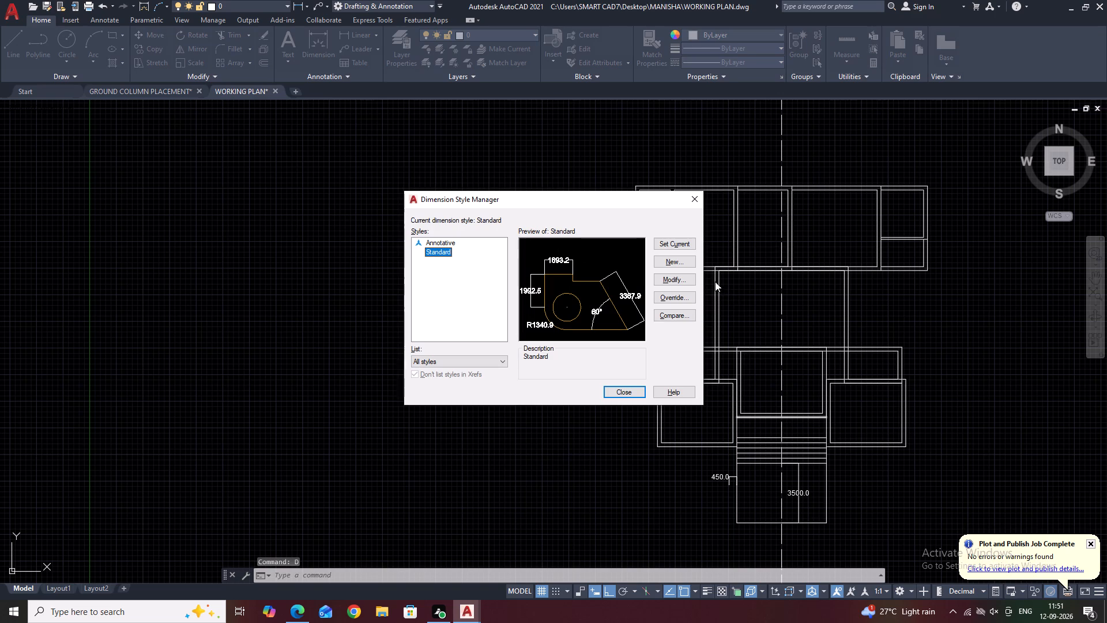
{"action": "left_click", "coordinate": [685, 282]}
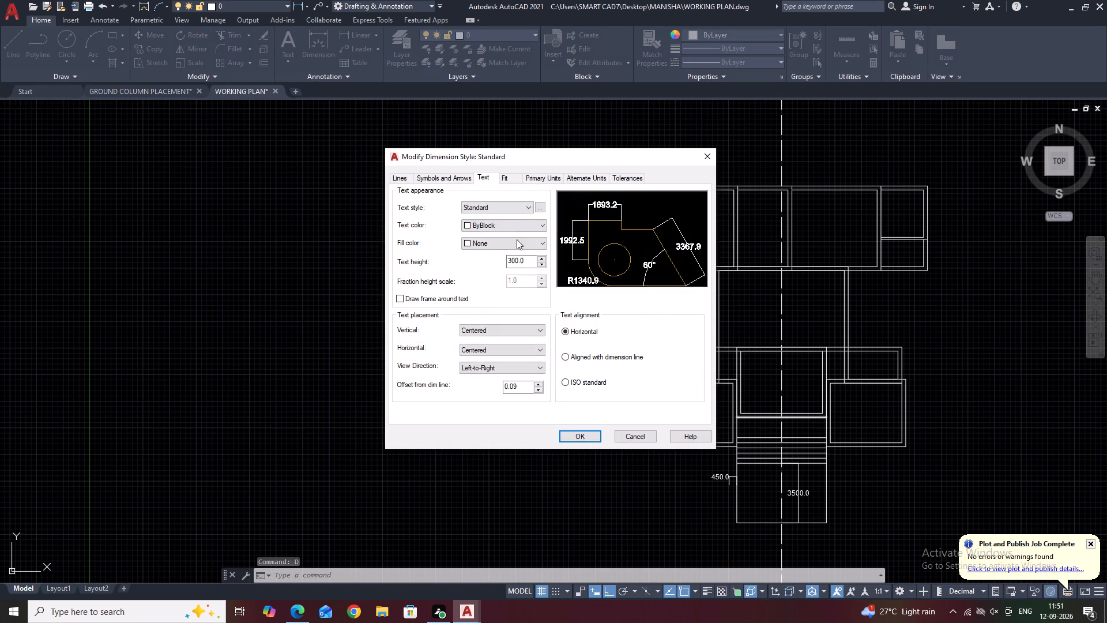
{"action": "left_click", "coordinate": [549, 176]}
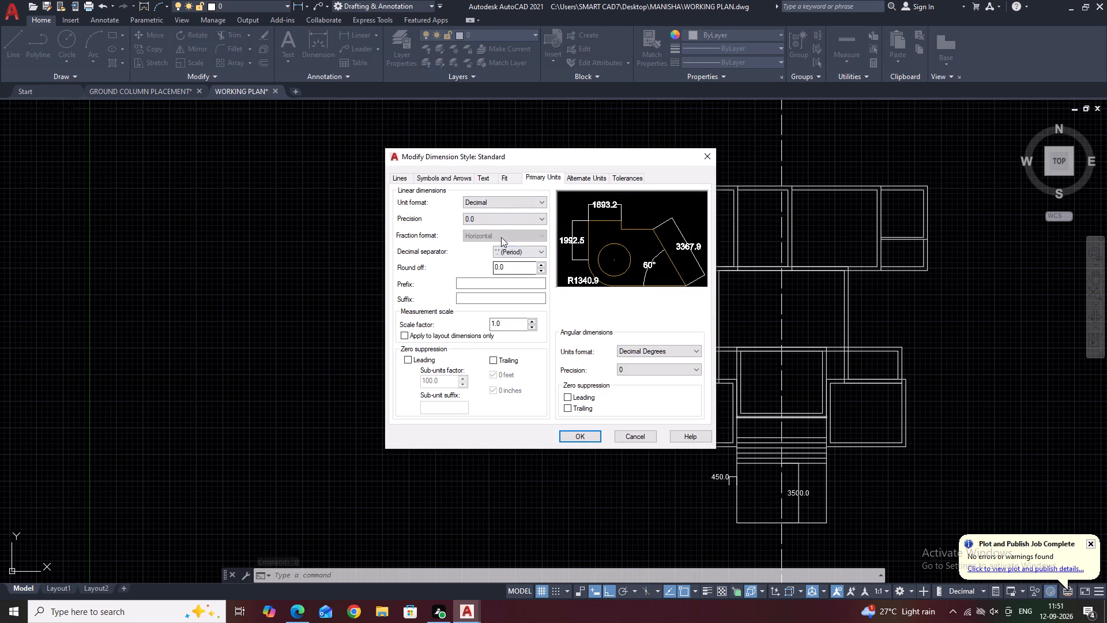
{"action": "left_click", "coordinate": [499, 219]}
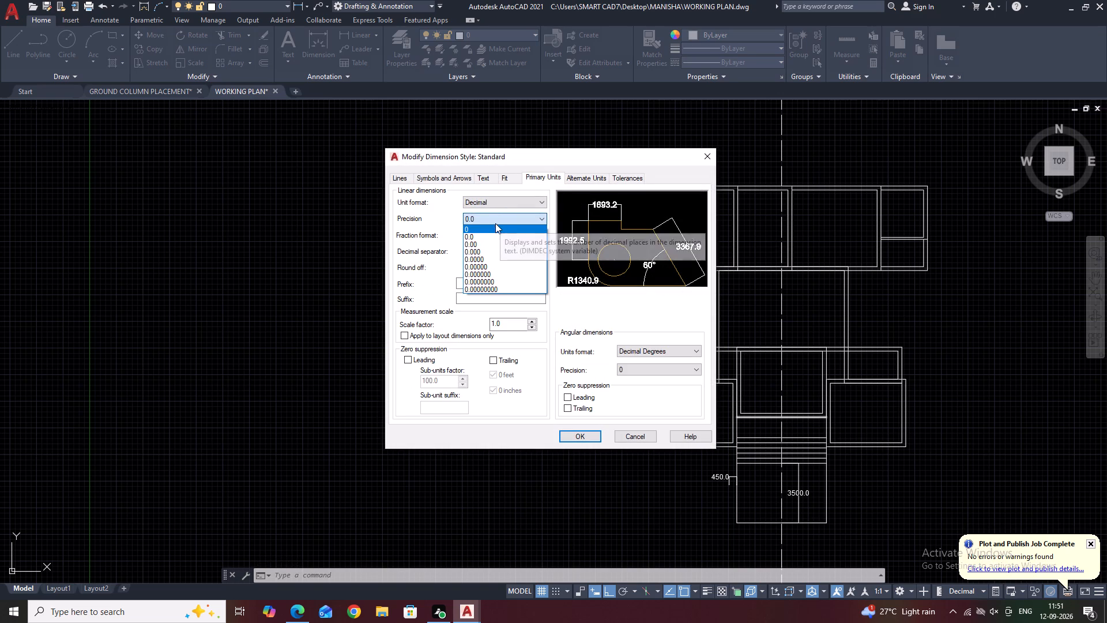
{"action": "left_click", "coordinate": [493, 227]}
{"action": "left_click", "coordinate": [588, 434]}
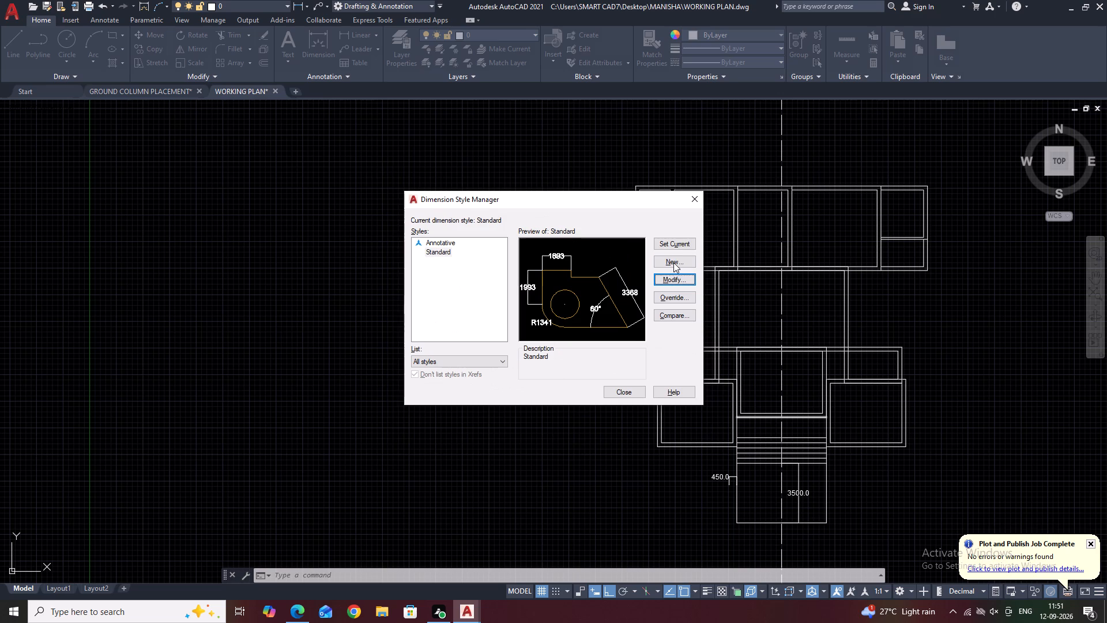
{"action": "left_click", "coordinate": [679, 242]}
{"action": "left_click", "coordinate": [697, 200]}
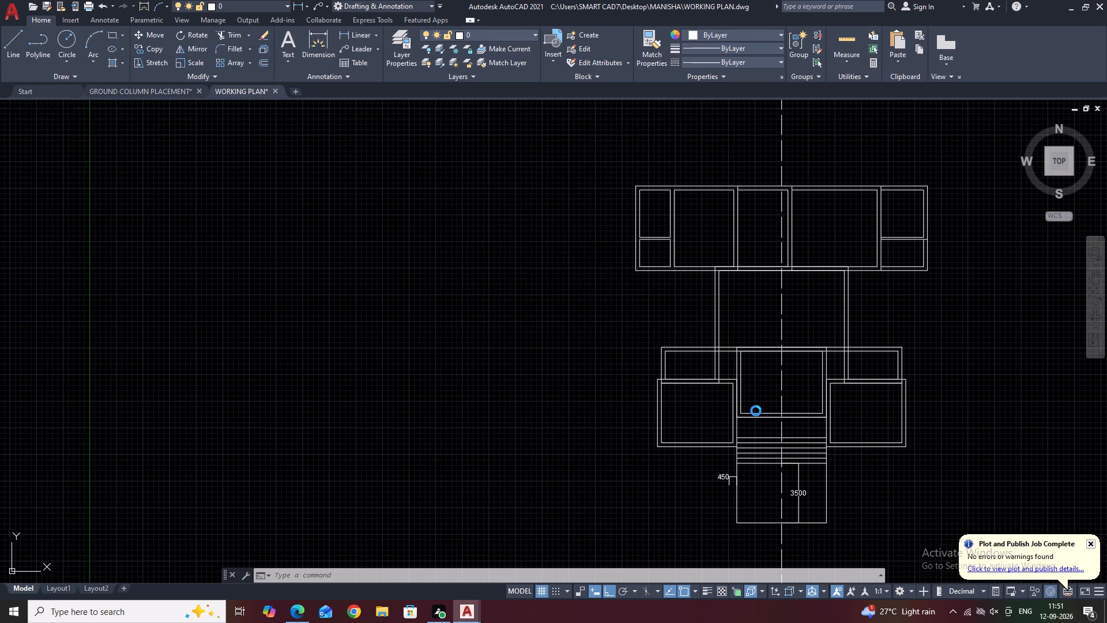
Move the 450 dimension's text inward along its dimension line so it sits between the two extension lines.
{"action": "middle_click_drag", "start_coordinate": [804, 422], "coordinate": [748, 282]}
{"action": "scroll", "coordinate": [660, 336], "scroll_direction": "up", "scroll_amount": 3}
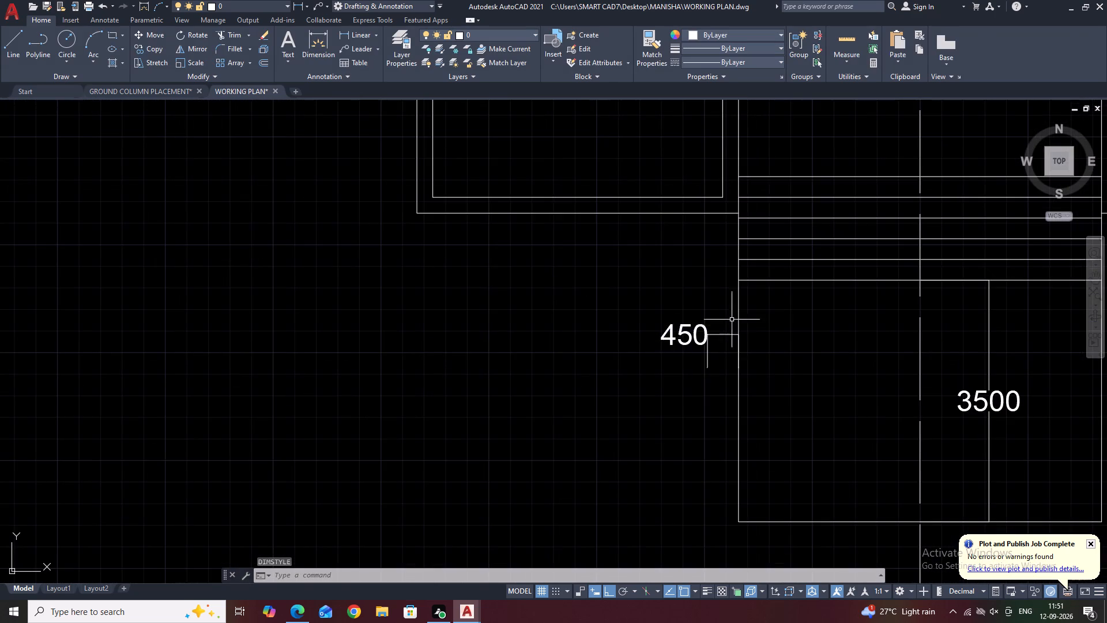
{"action": "middle_click_drag", "start_coordinate": [729, 320], "coordinate": [544, 305]}
{"action": "middle_click_drag", "start_coordinate": [723, 378], "coordinate": [744, 403]}
{"action": "scroll", "coordinate": [676, 274], "scroll_direction": "down", "scroll_amount": 4}
{"action": "middle_click_drag", "start_coordinate": [686, 250], "coordinate": [735, 355]}
{"action": "scroll", "coordinate": [694, 400], "scroll_direction": "up", "scroll_amount": 2}
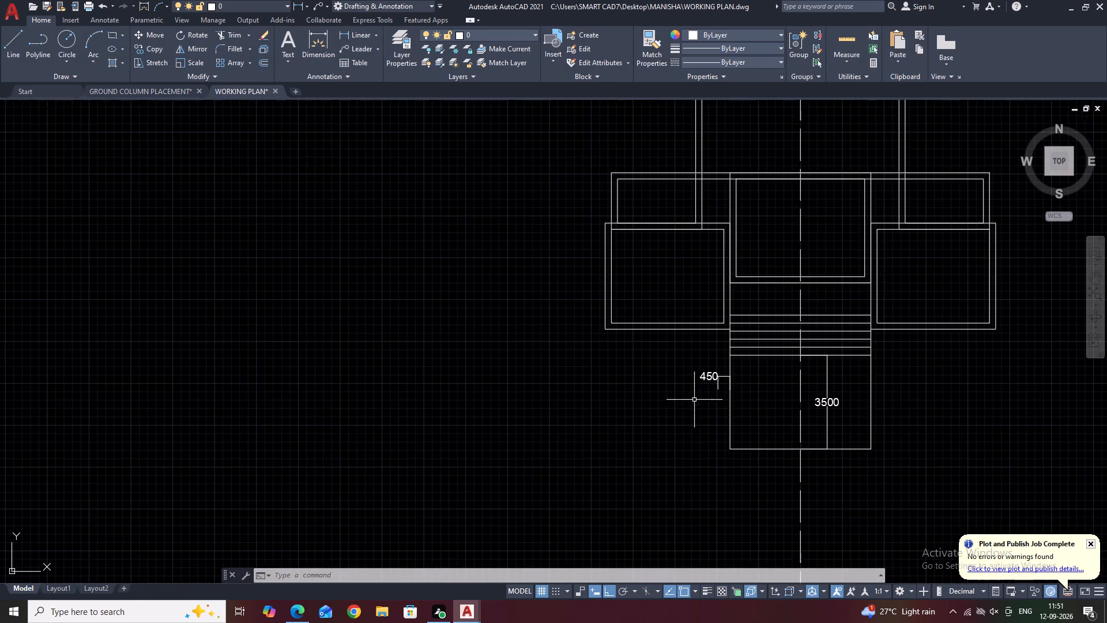
{"action": "scroll", "coordinate": [717, 381], "scroll_direction": "up", "scroll_amount": 2}
{"action": "left_click", "coordinate": [718, 380]}
{"action": "left_click", "coordinate": [713, 380]}
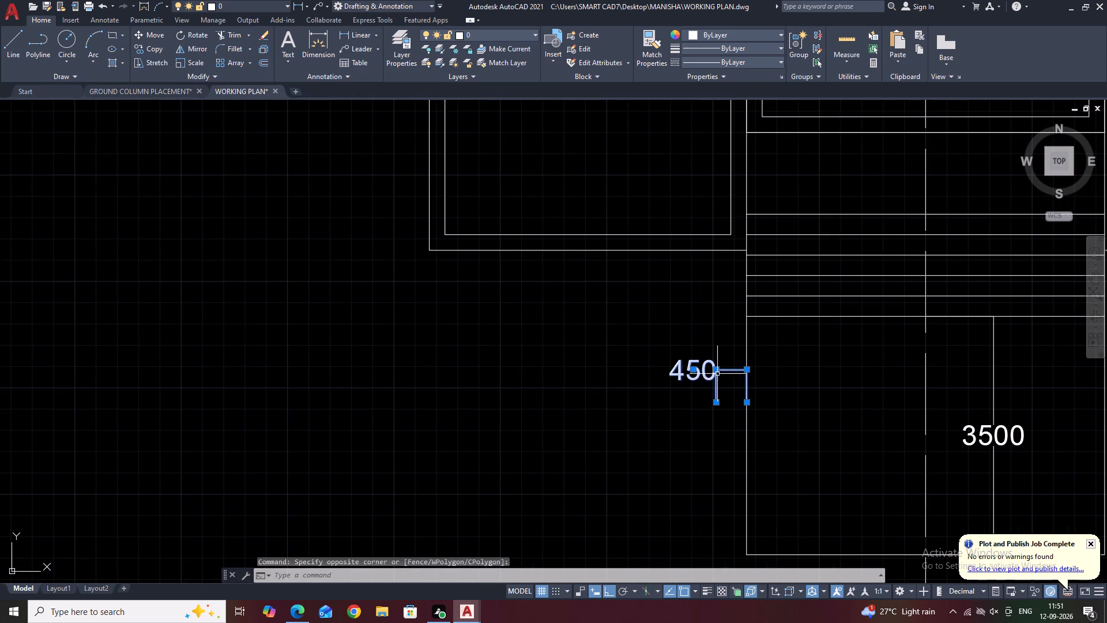
{"action": "left_click", "coordinate": [695, 373]}
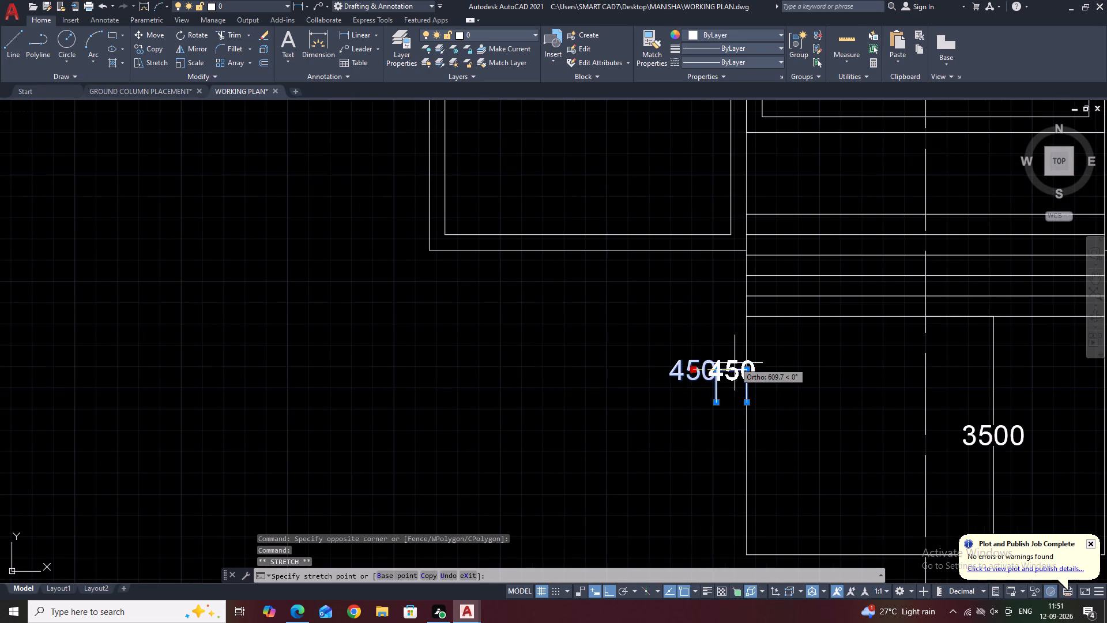
{"action": "left_click", "coordinate": [735, 363]}
{"action": "scroll", "coordinate": [728, 370], "scroll_direction": "up", "scroll_amount": 2}
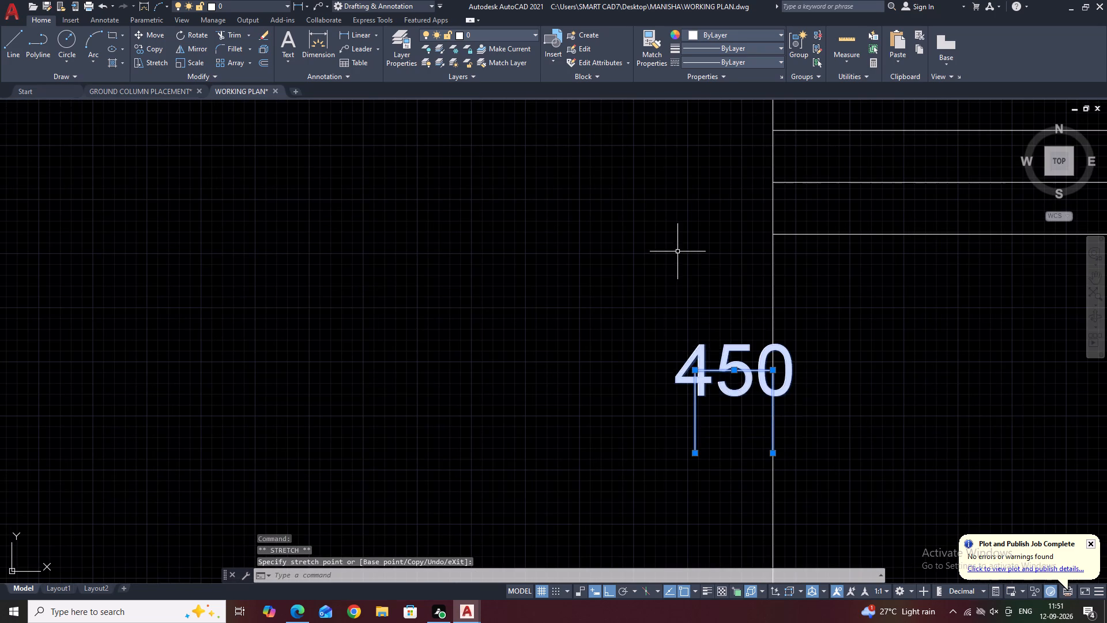
{"action": "right_click", "coordinate": [677, 252]}
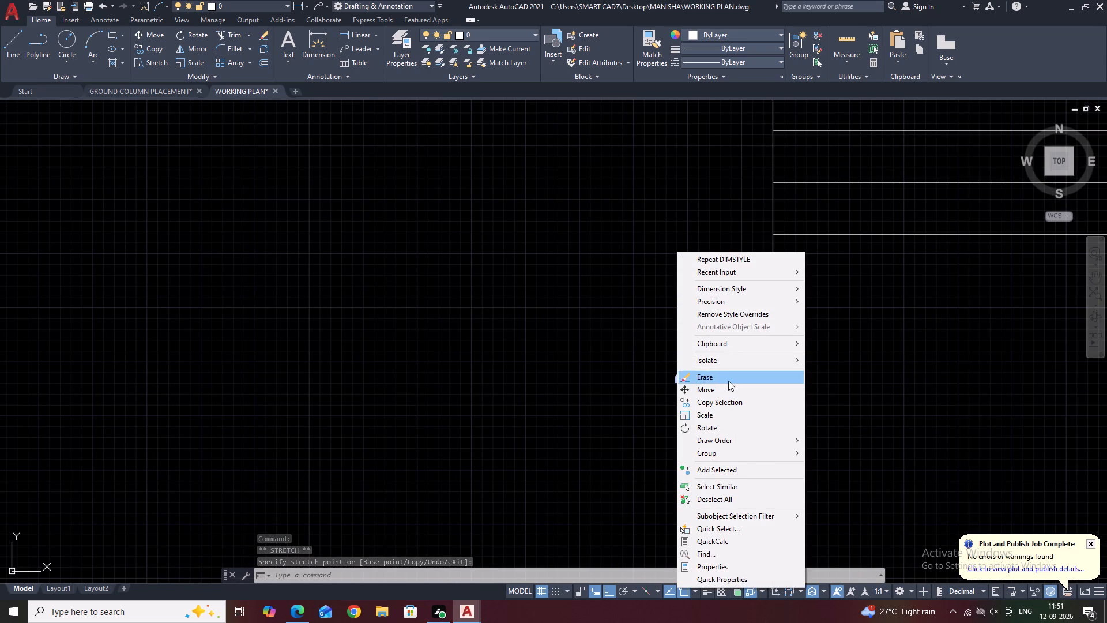
{"action": "left_click", "coordinate": [731, 497]}
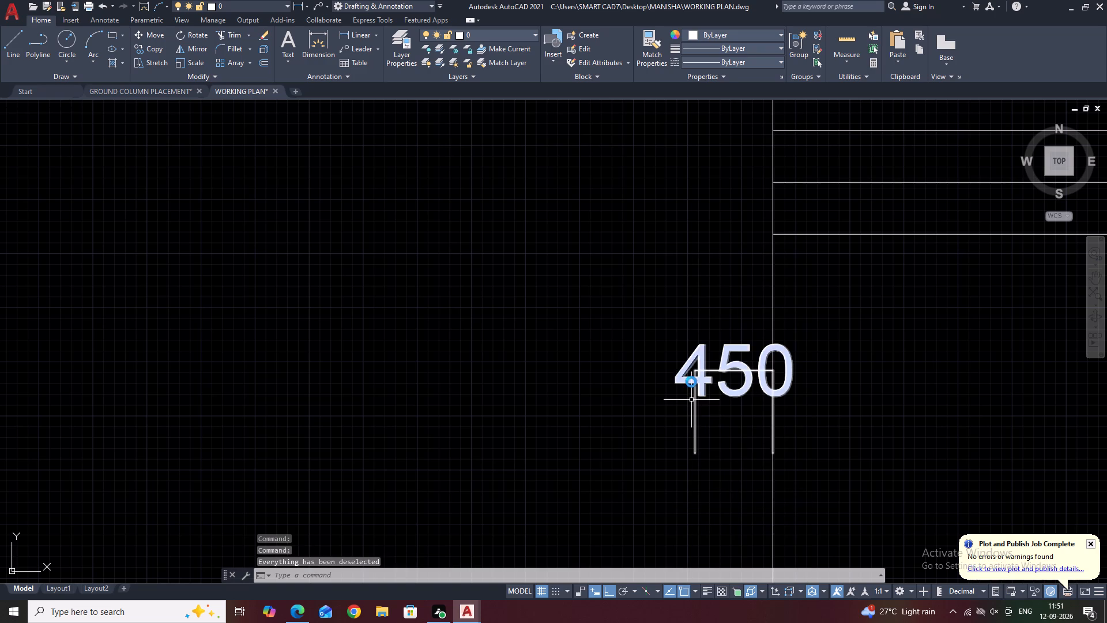
Place a vertical linear dimension across the lowest step, just inside the steps' right edge.
{"action": "scroll", "coordinate": [691, 381], "scroll_direction": "down", "scroll_amount": 3}
{"action": "scroll", "coordinate": [786, 379], "scroll_direction": "down", "scroll_amount": 4}
{"action": "middle_click_drag", "start_coordinate": [912, 349], "coordinate": [853, 351]}
{"action": "scroll", "coordinate": [853, 351], "scroll_direction": "up", "scroll_amount": 1}
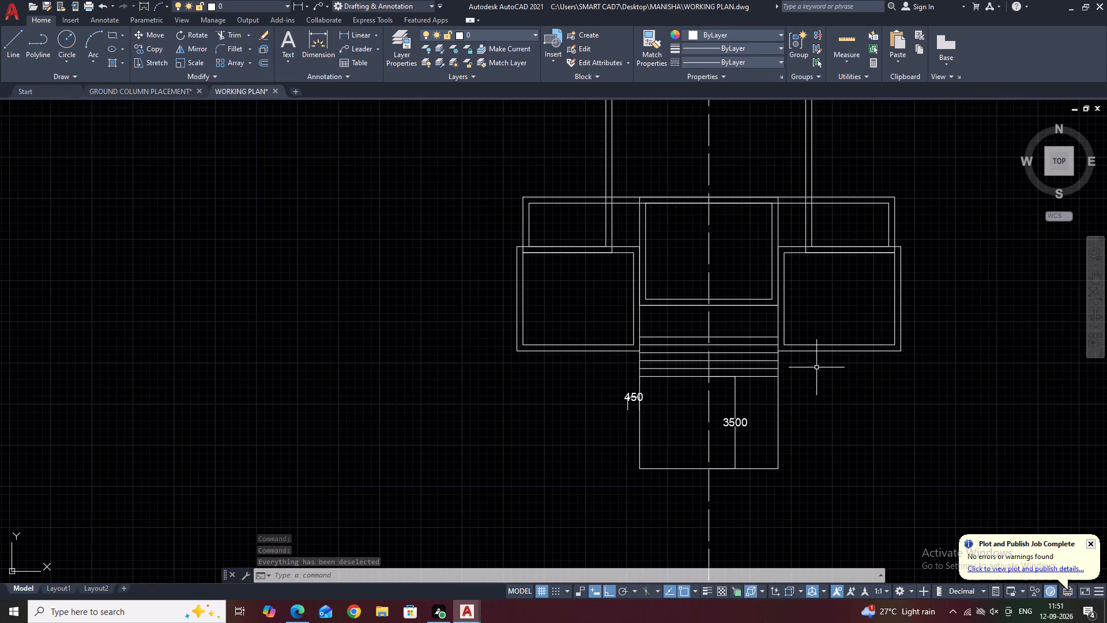
{"action": "middle_click_drag", "start_coordinate": [777, 336], "coordinate": [825, 363]}
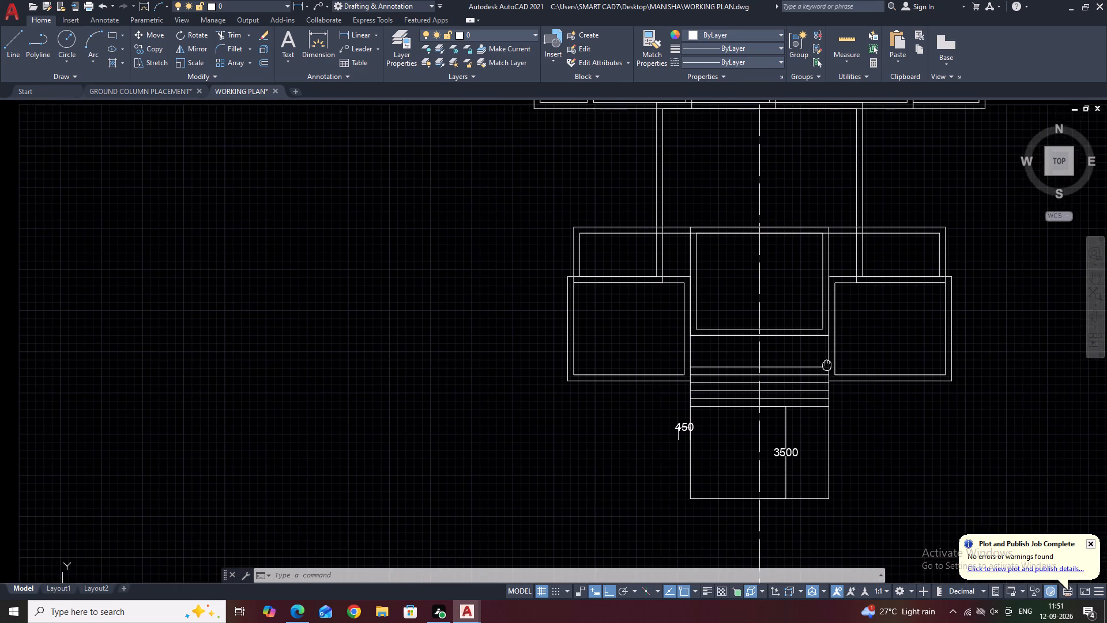
{"action": "middle_click_drag", "start_coordinate": [825, 363], "coordinate": [824, 362]}
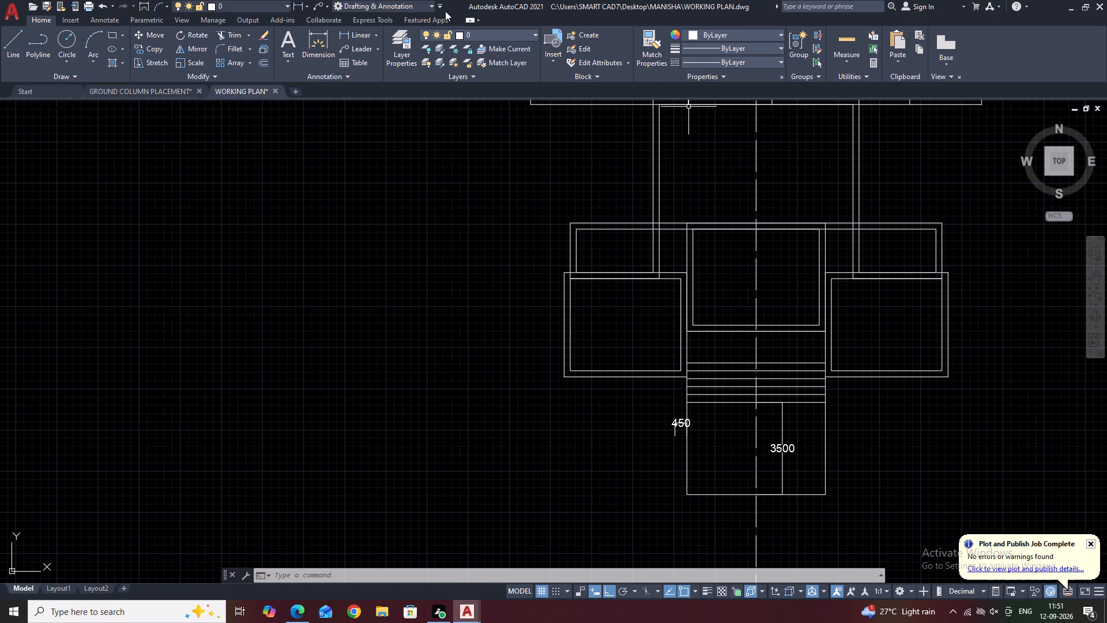
{"action": "left_click", "coordinate": [368, 36]}
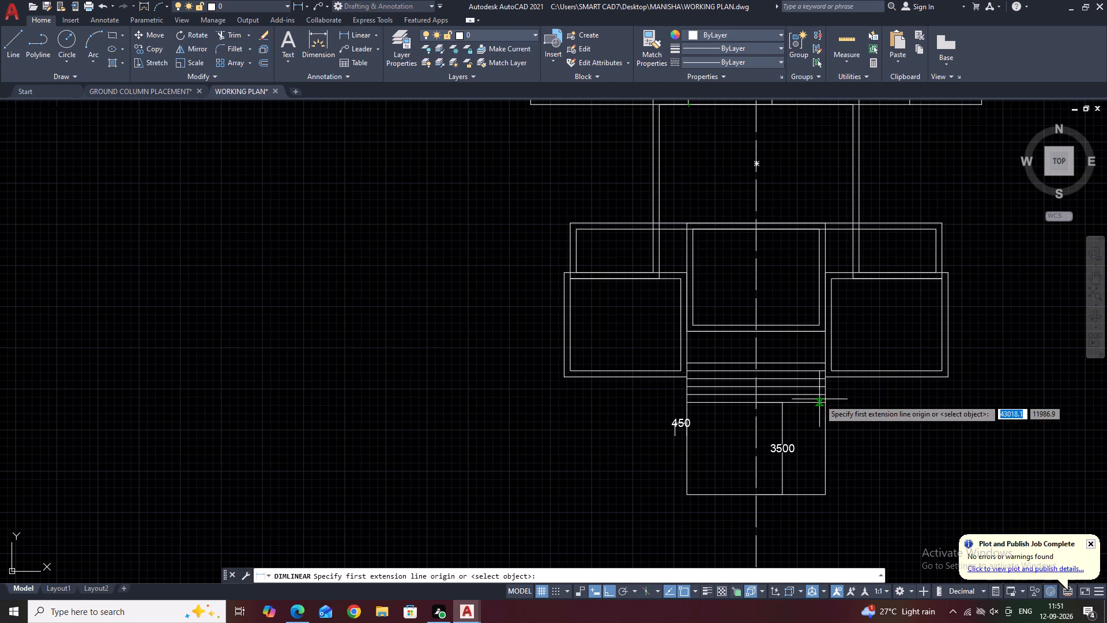
{"action": "scroll", "coordinate": [819, 399], "scroll_direction": "up", "scroll_amount": 3}
{"action": "left_click", "coordinate": [830, 411]}
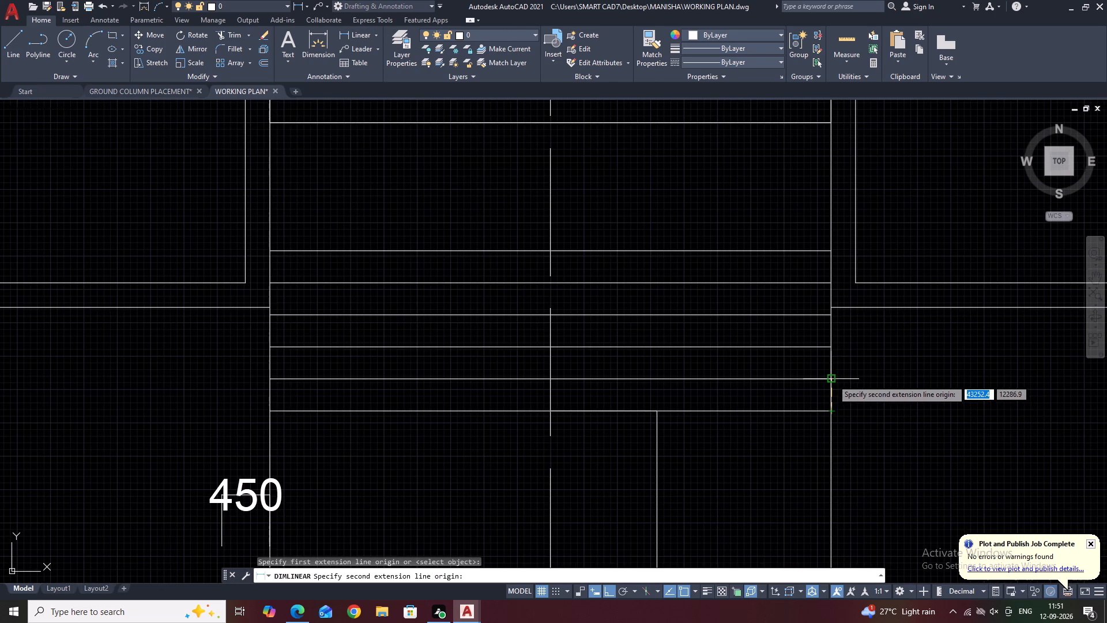
{"action": "left_click", "coordinate": [832, 380]}
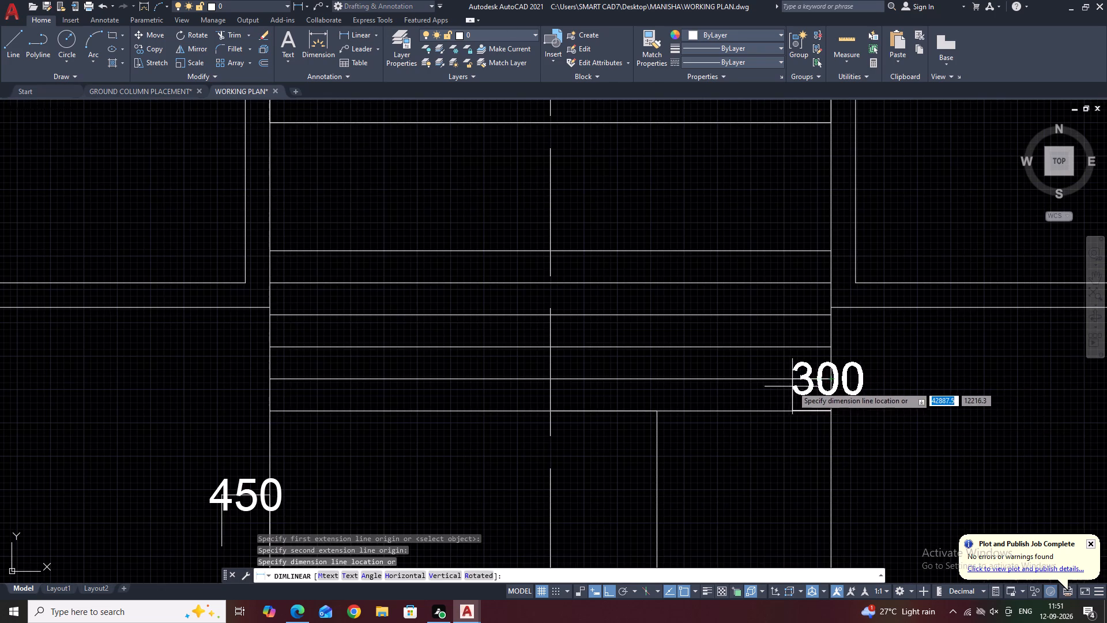
{"action": "left_click", "coordinate": [756, 380]}
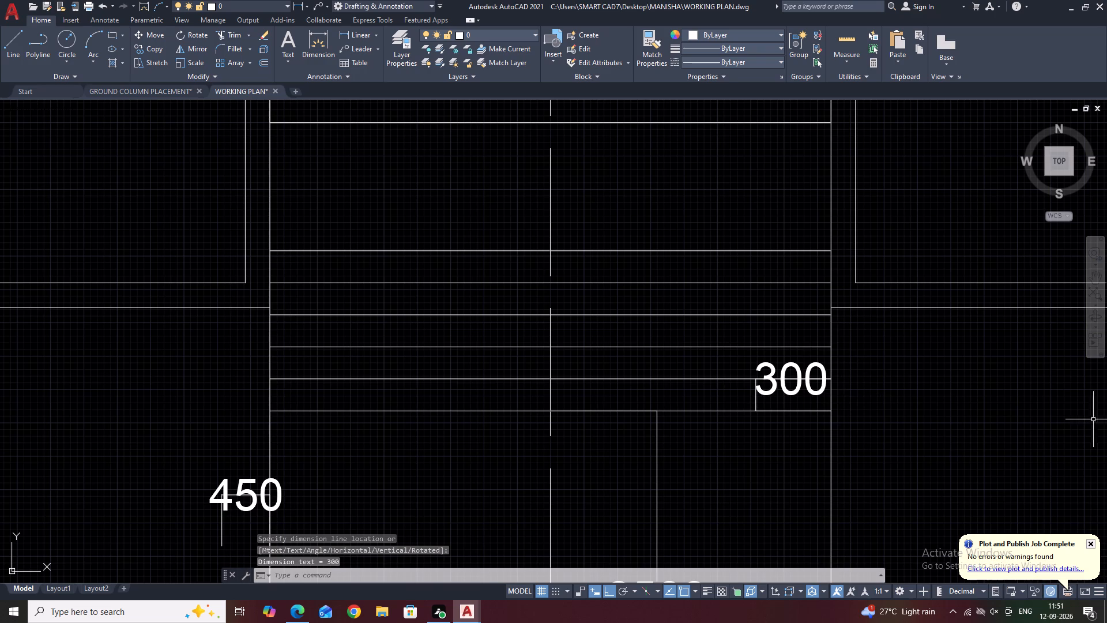
Place a vertical linear dimension across the topmost step, just inside the steps' right edge.
{"action": "left_click", "coordinate": [363, 36]}
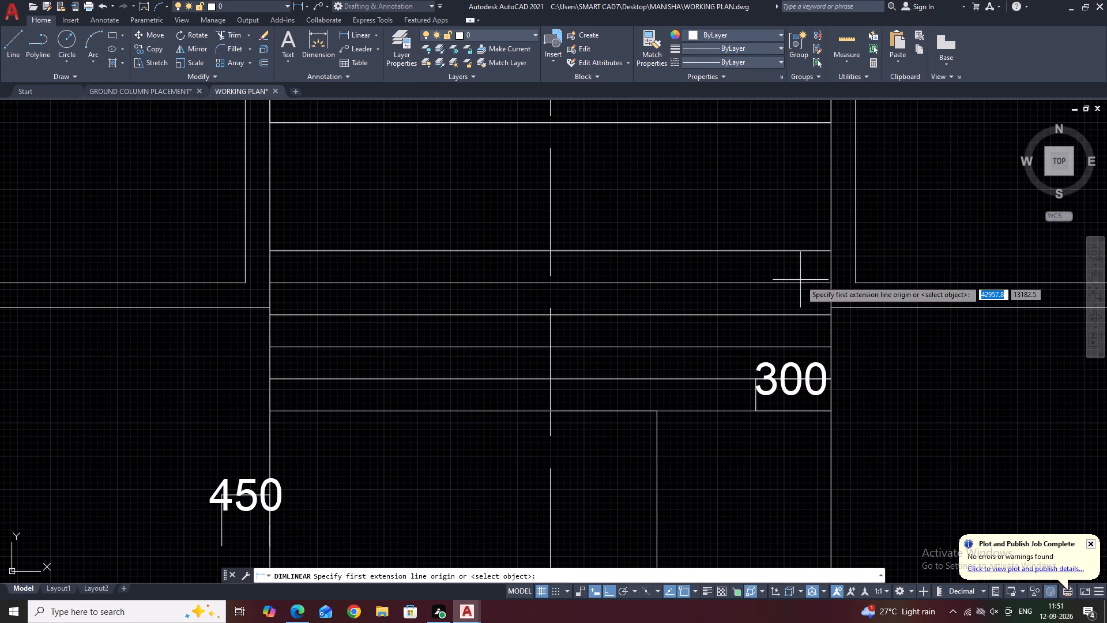
{"action": "left_click", "coordinate": [833, 251]}
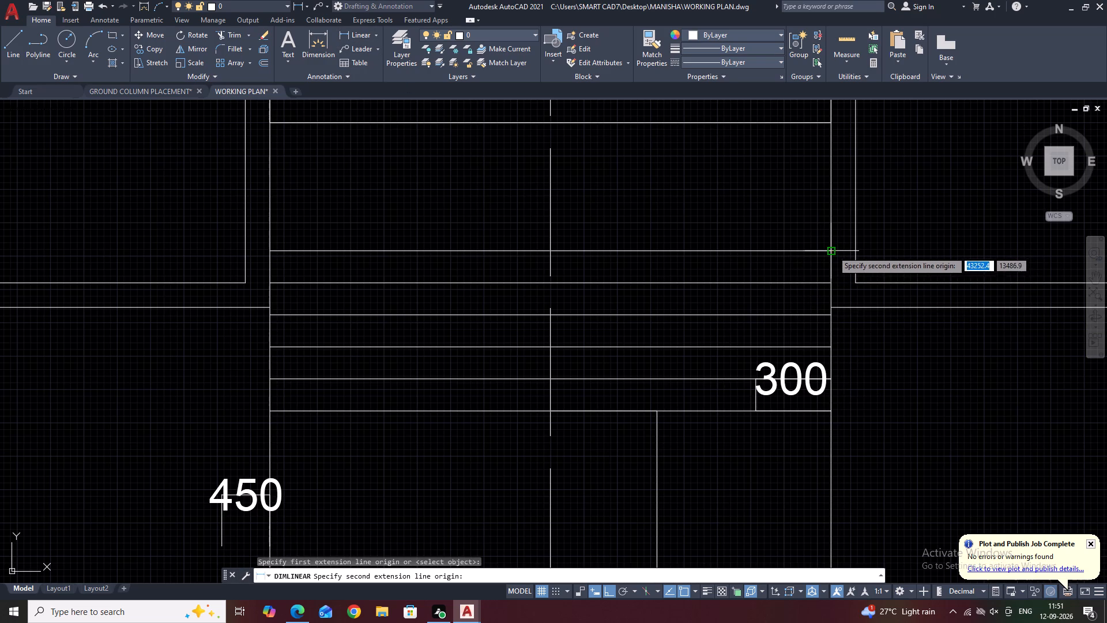
{"action": "left_click", "coordinate": [831, 282]}
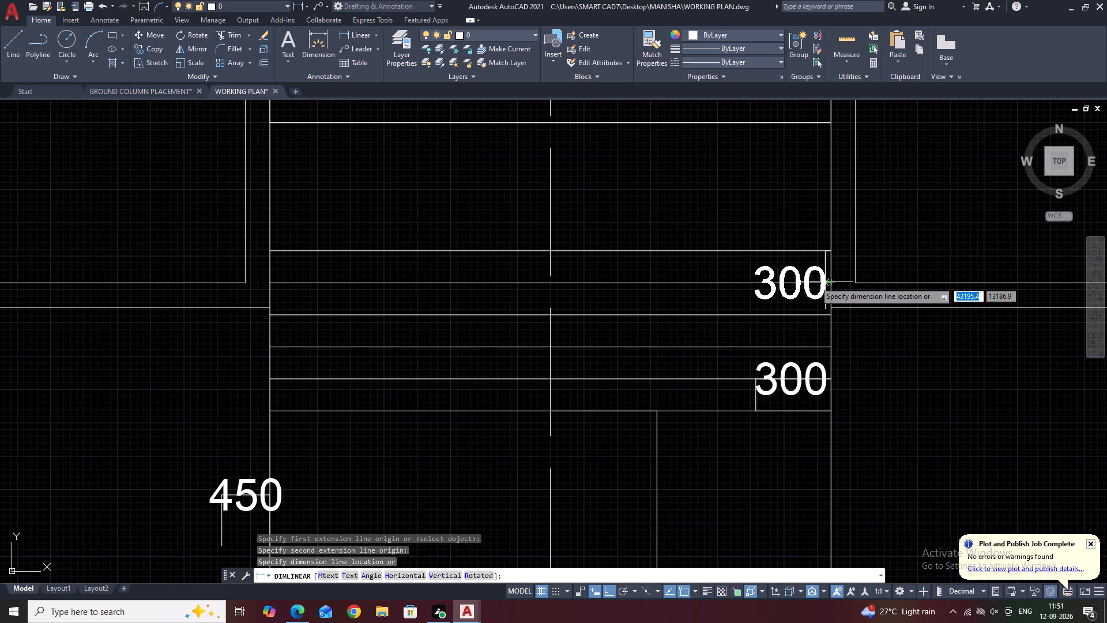
{"action": "left_click", "coordinate": [791, 280]}
Place a vertical linear dimension across the third step from the top, just inside the steps' right edge.
{"action": "left_click", "coordinate": [361, 34]}
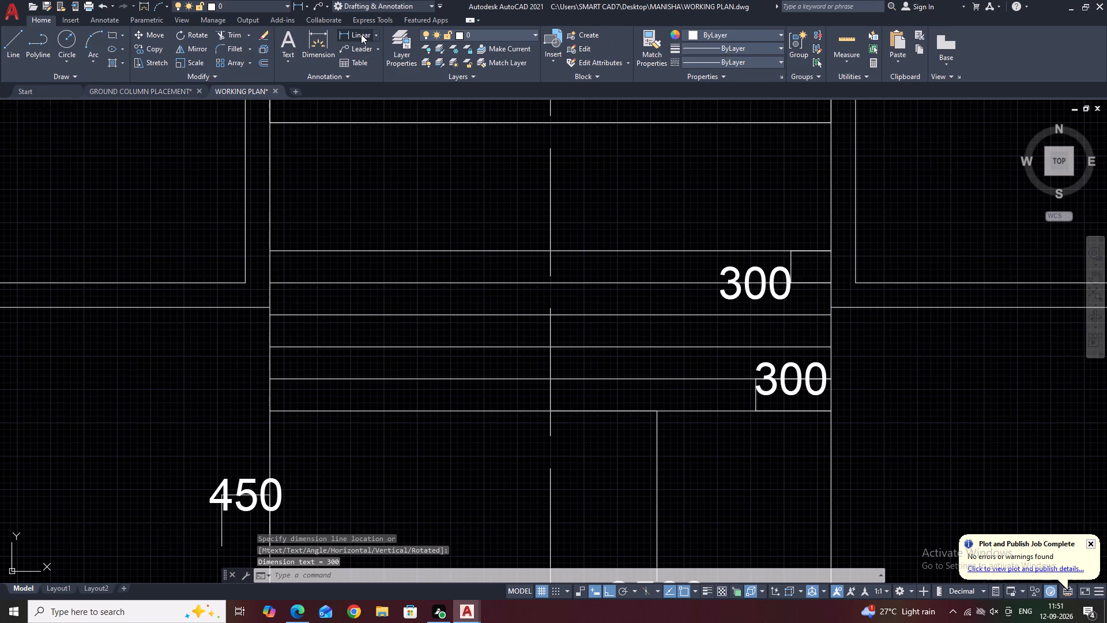
{"action": "left_click", "coordinate": [830, 314]}
{"action": "left_click", "coordinate": [830, 347]}
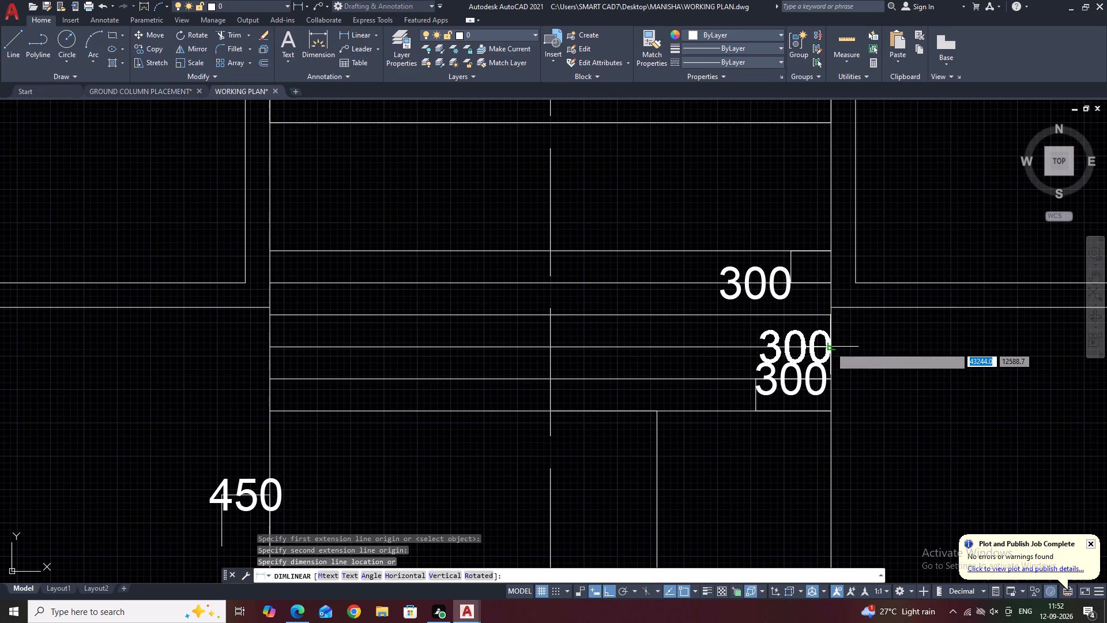
{"action": "left_click", "coordinate": [789, 339]}
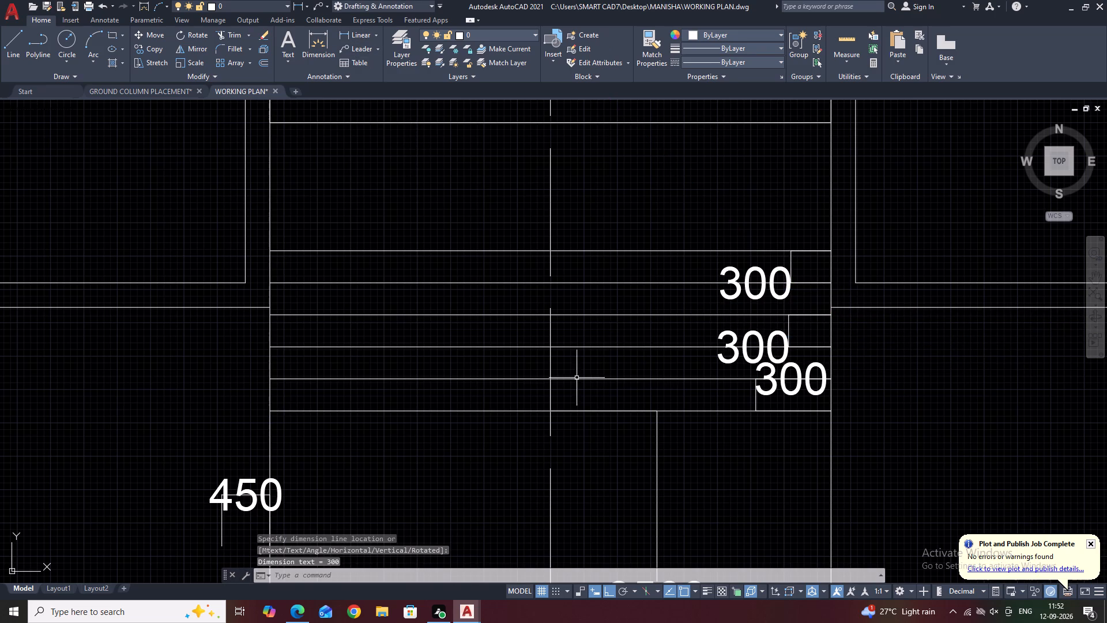
Set the Standard dimension style's text height to 200 and make the style current.
{"action": "type", "text": "D"}
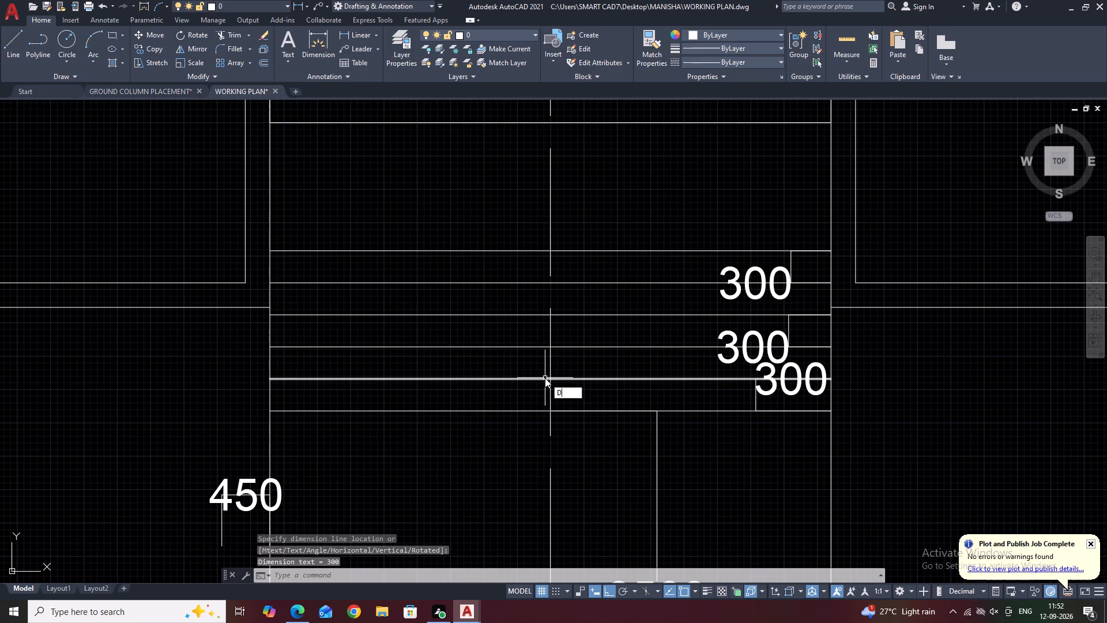
{"action": "key", "text": "space"}
{"action": "left_click", "coordinate": [690, 276]}
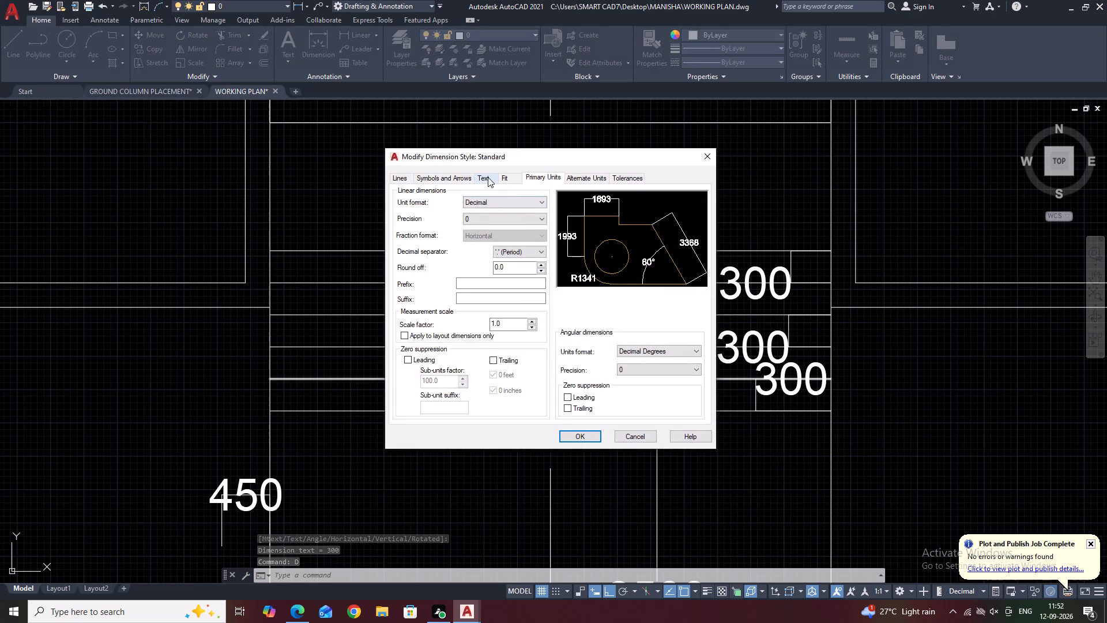
{"action": "left_click", "coordinate": [486, 177]}
{"action": "left_click", "coordinate": [529, 259]}
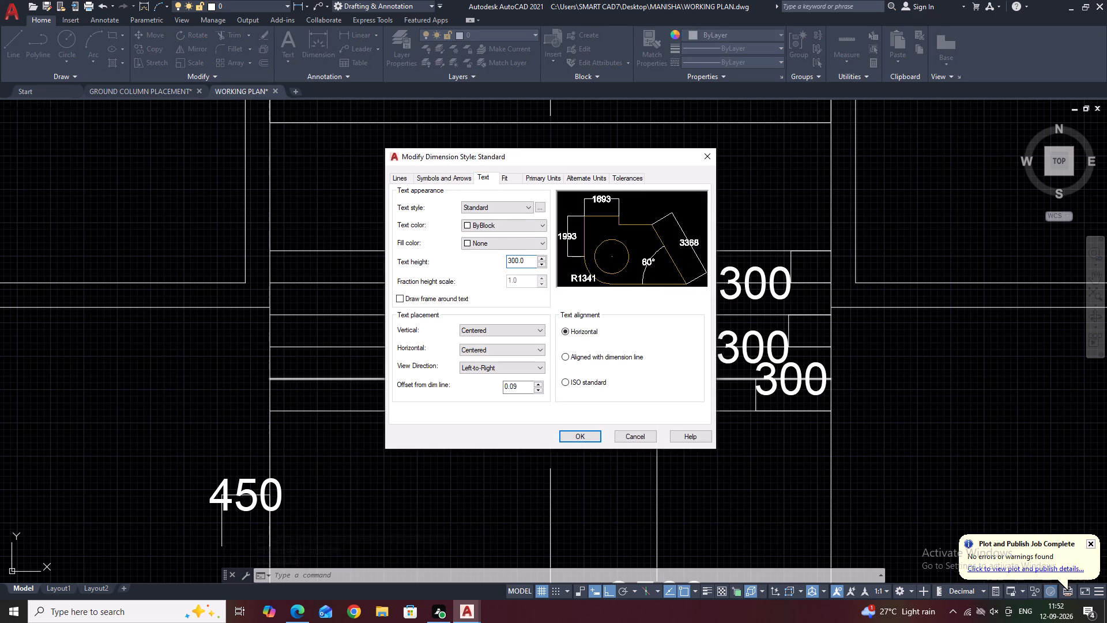
{"action": "key", "text": "BackSpace"}
{"action": "key", "text": "BackSpace"}
{"action": "key", "text": "BackSpace"}
{"action": "key", "text": "BackSpace"}
{"action": "key", "text": "BackSpace"}
{"action": "key", "text": "BackSpace"}
{"action": "key", "text": "BackSpace"}
{"action": "key", "text": "BackSpace"}
{"action": "key", "text": "BackSpace"}
{"action": "key", "text": "BackSpace"}
{"action": "key", "text": "BackSpace"}
{"action": "key", "text": "BackSpace"}
{"action": "key", "text": "BackSpace"}
{"action": "key", "text": "BackSpace"}
{"action": "type", "text": "200"}
{"action": "key", "text": "Return"}
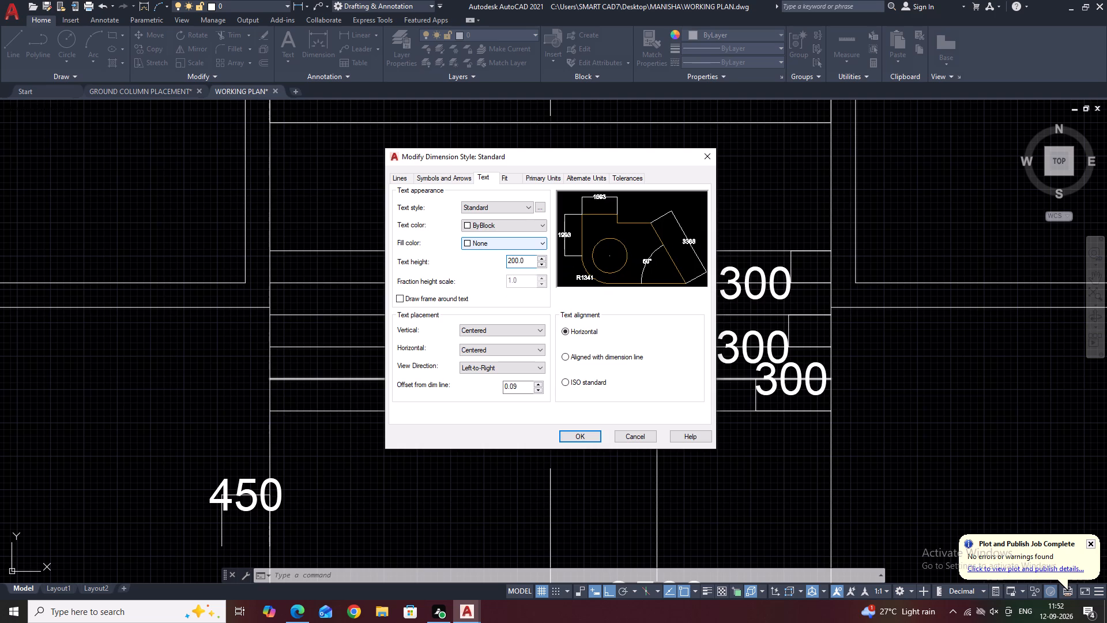
{"action": "left_click", "coordinate": [577, 440]}
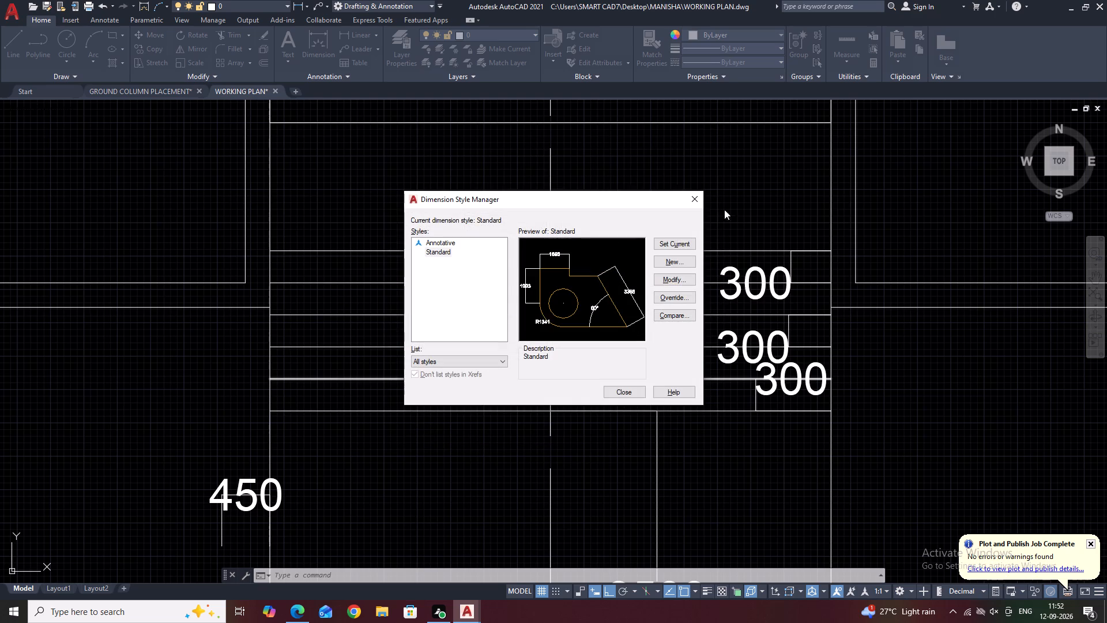
{"action": "left_click", "coordinate": [676, 241]}
{"action": "left_click", "coordinate": [691, 201]}
Offset the front rectangle's open three-sided outline outward by 450.
{"action": "middle_click_drag", "start_coordinate": [696, 268], "coordinate": [726, 344]}
{"action": "scroll", "coordinate": [700, 306], "scroll_direction": "down", "scroll_amount": 1}
{"action": "middle_click_drag", "start_coordinate": [785, 364], "coordinate": [636, 258]}
{"action": "middle_click_drag", "start_coordinate": [545, 346], "coordinate": [655, 349]}
{"action": "scroll", "coordinate": [630, 361], "scroll_direction": "down", "scroll_amount": 1}
{"action": "middle_click_drag", "start_coordinate": [661, 347], "coordinate": [659, 313]}
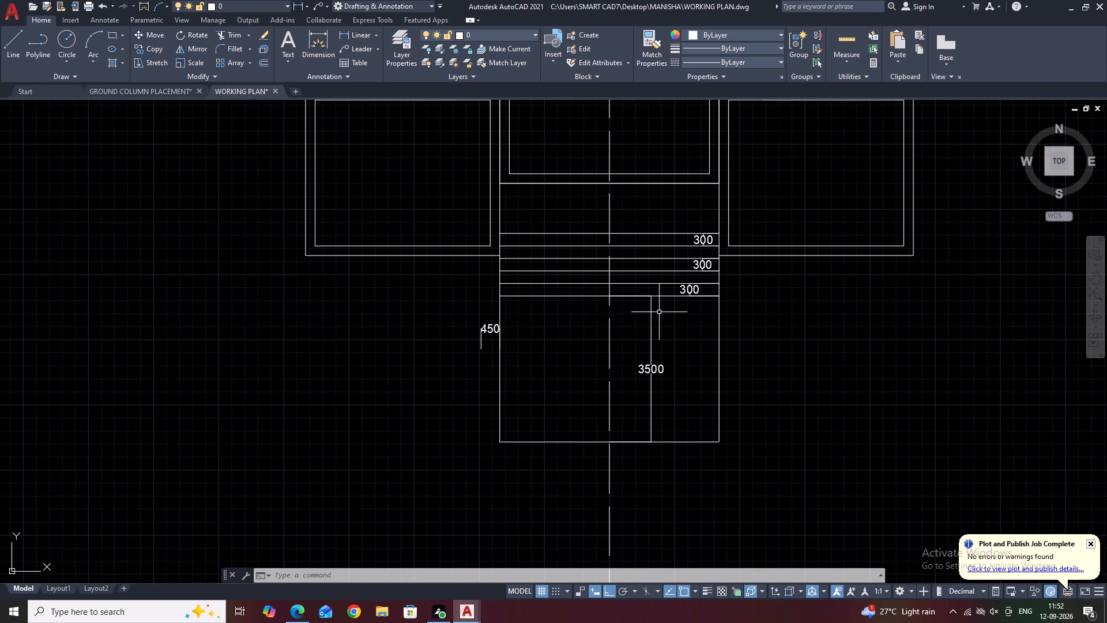
{"action": "middle_click_drag", "start_coordinate": [638, 332], "coordinate": [727, 341]}
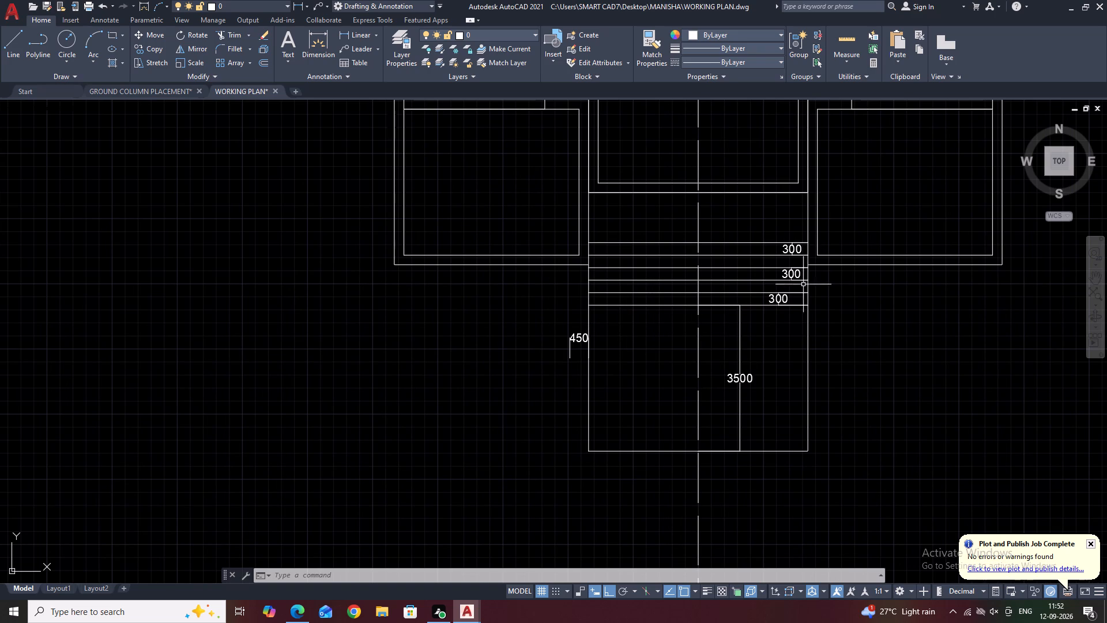
{"action": "scroll", "coordinate": [798, 253], "scroll_direction": "up", "scroll_amount": 2}
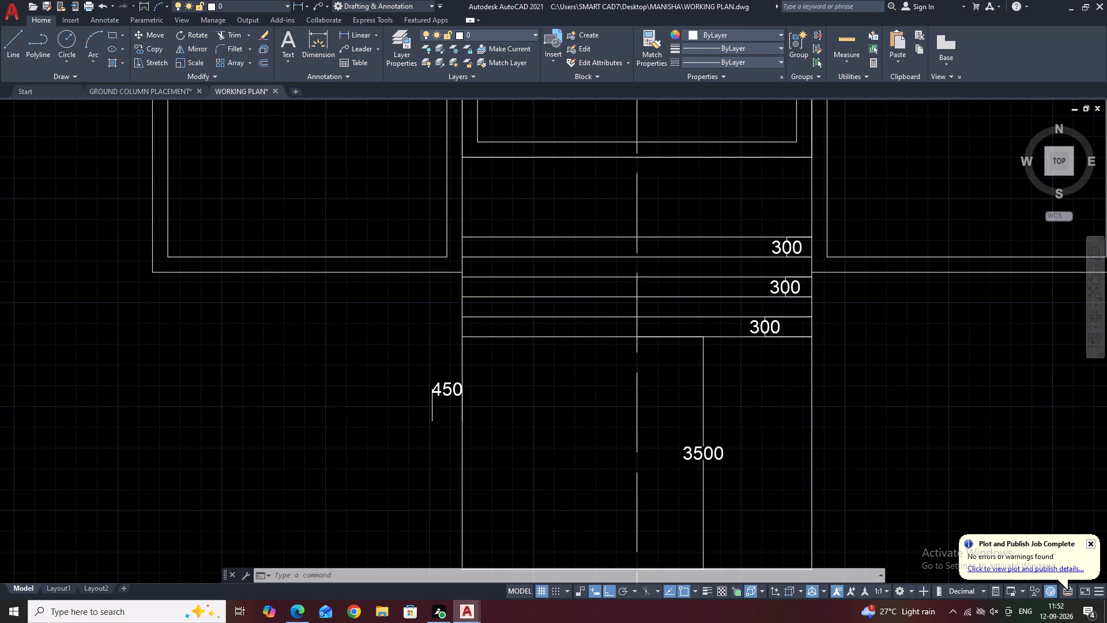
{"action": "middle_click_drag", "start_coordinate": [754, 297], "coordinate": [751, 242]}
{"action": "scroll", "coordinate": [751, 239], "scroll_direction": "down", "scroll_amount": 3}
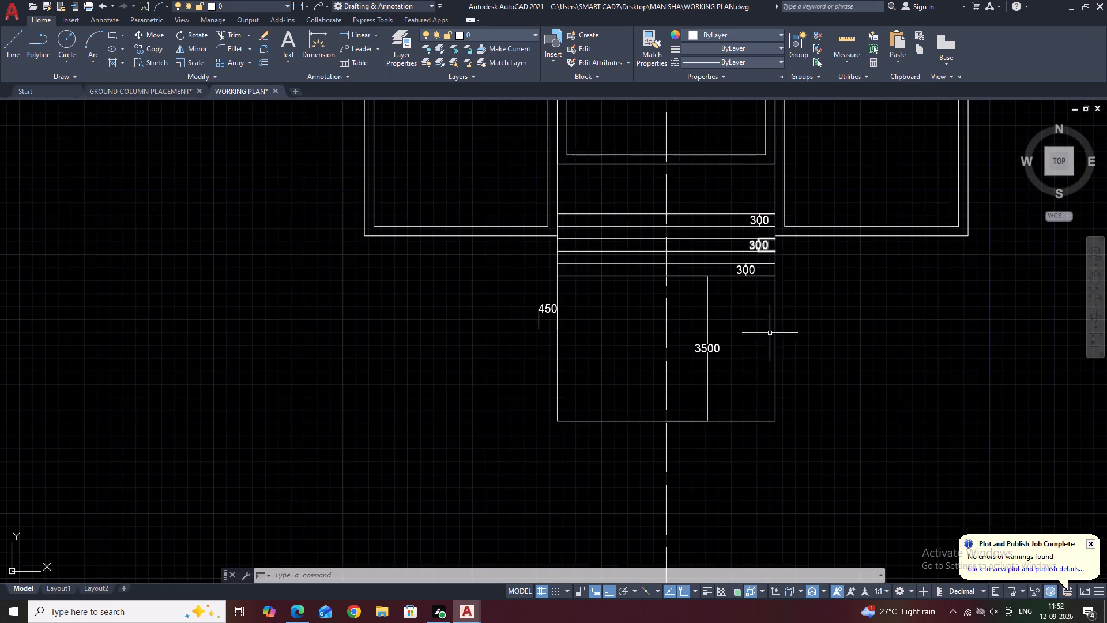
{"action": "middle_click_drag", "start_coordinate": [543, 358], "coordinate": [656, 363]}
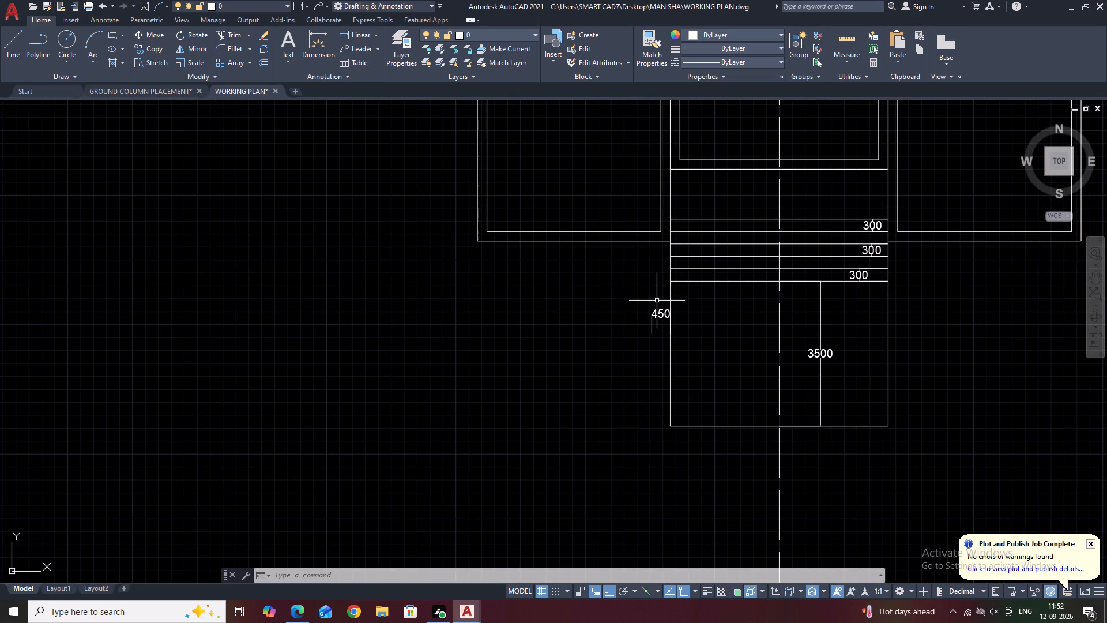
{"action": "left_click", "coordinate": [680, 365]}
{"action": "left_click", "coordinate": [671, 367]}
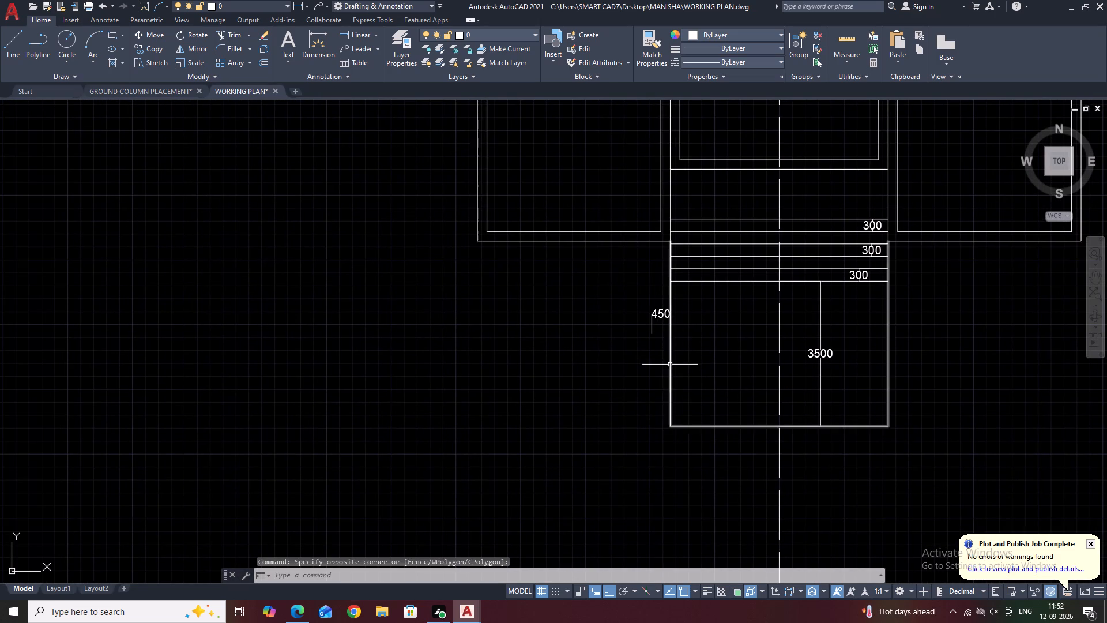
{"action": "left_click", "coordinate": [670, 365]}
{"action": "middle_click_drag", "start_coordinate": [675, 357], "coordinate": [698, 404]}
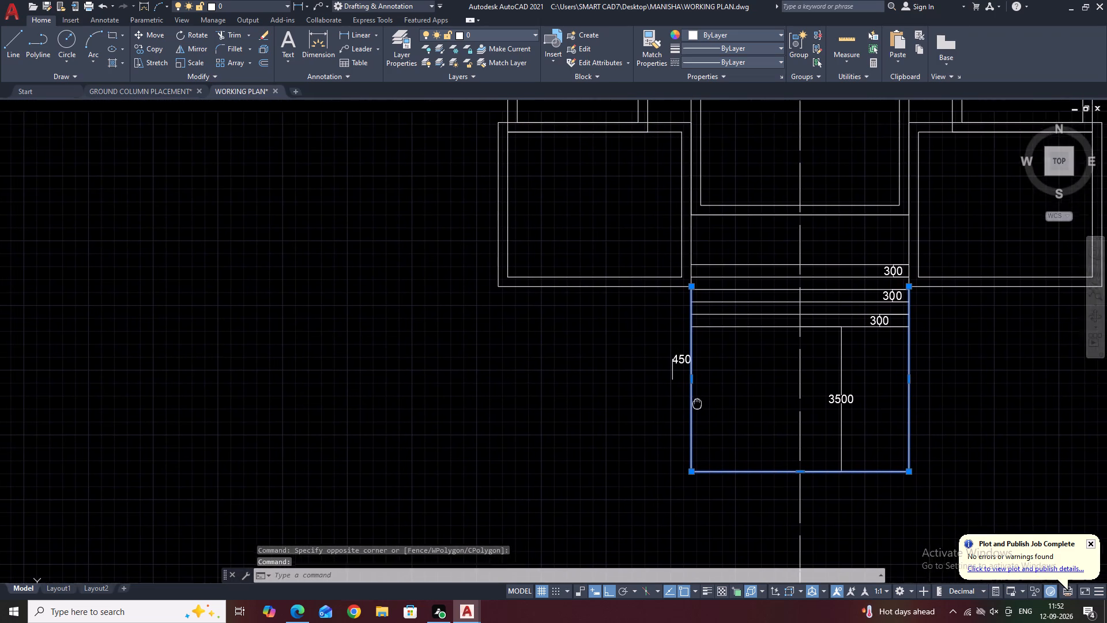
{"action": "middle_click_drag", "start_coordinate": [698, 404], "coordinate": [703, 408]}
{"action": "type", "text": "O"}
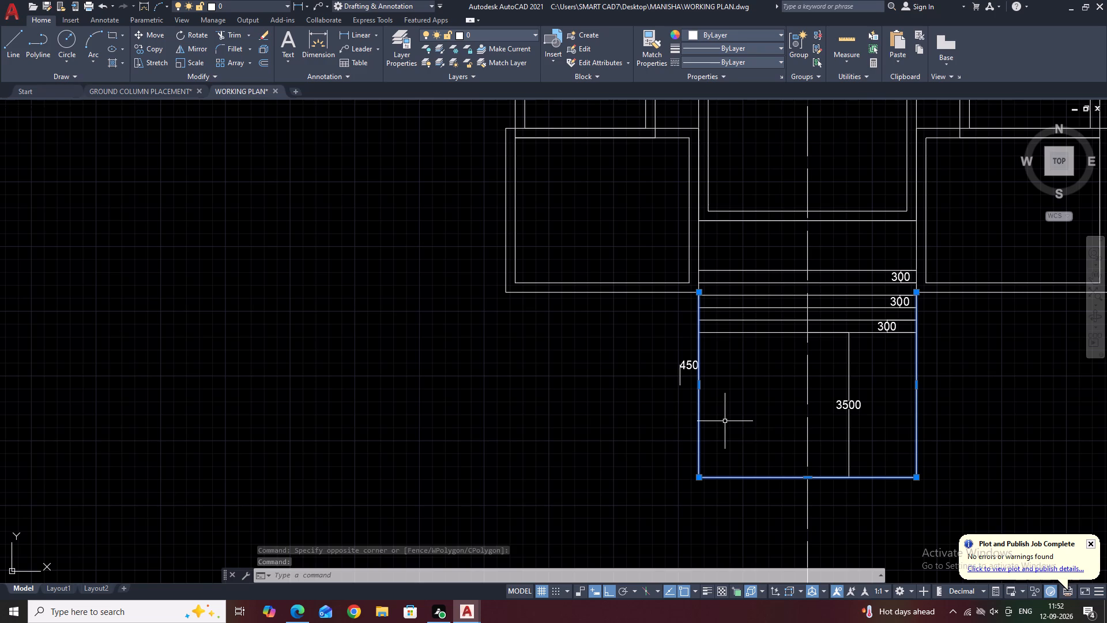
{"action": "key", "text": "space"}
{"action": "key", "text": "4"}
{"action": "type", "text": "50"}
{"action": "key", "text": "space"}
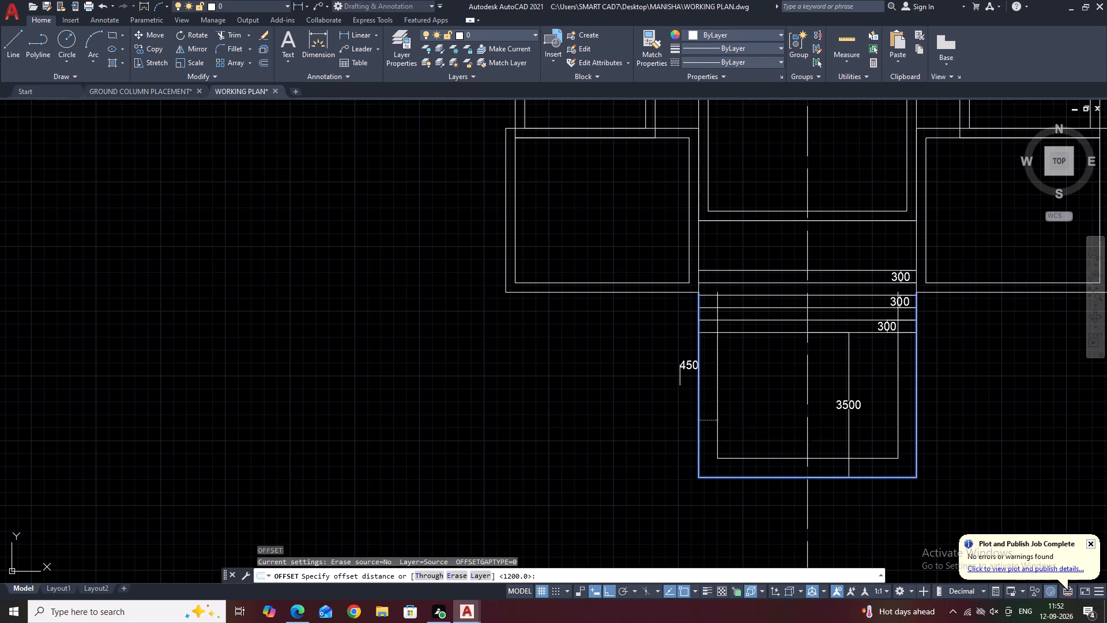
{"action": "left_click", "coordinate": [644, 422]}
{"action": "key", "text": "Escape"}
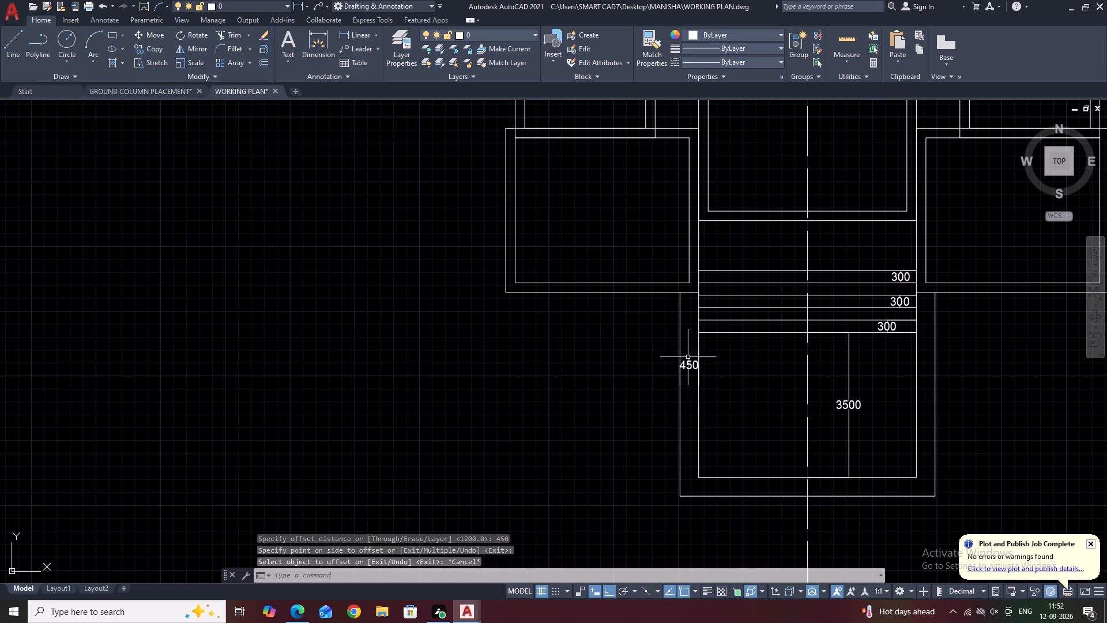
Draw a diagonal line from the wall corner at the steps' left edge to the outer outline, about 590 below the corner.
{"action": "scroll", "coordinate": [687, 367], "scroll_direction": "up", "scroll_amount": 2}
{"action": "middle_click_drag", "start_coordinate": [699, 306], "coordinate": [712, 344]}
{"action": "type", "text": "L"}
{"action": "key", "text": "space"}
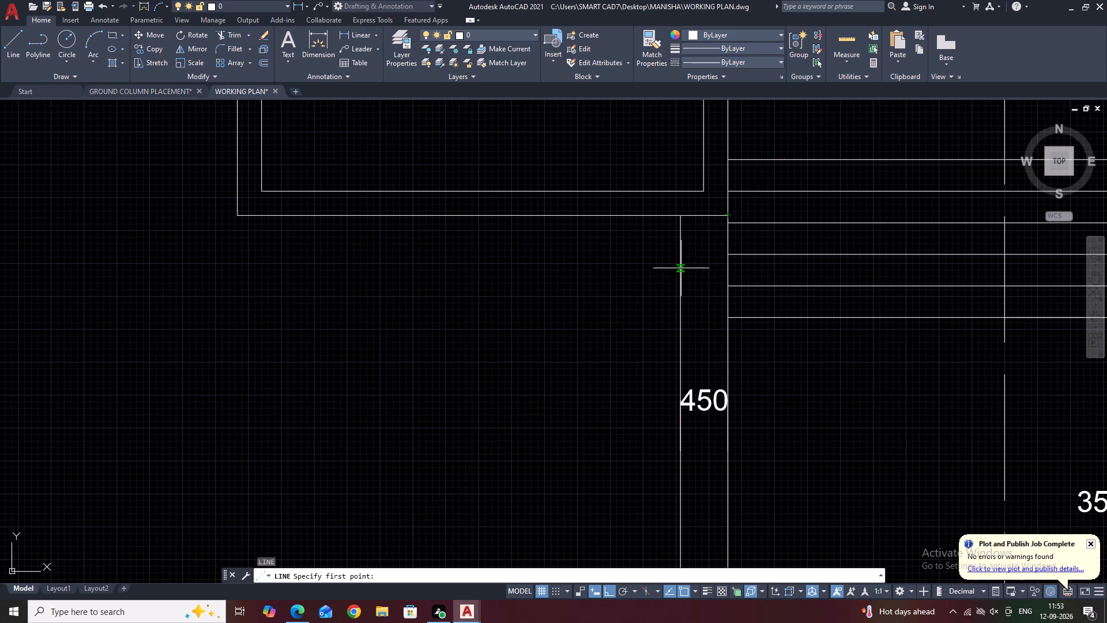
{"action": "left_click_drag", "start_coordinate": [727, 216], "coordinate": [722, 217]}
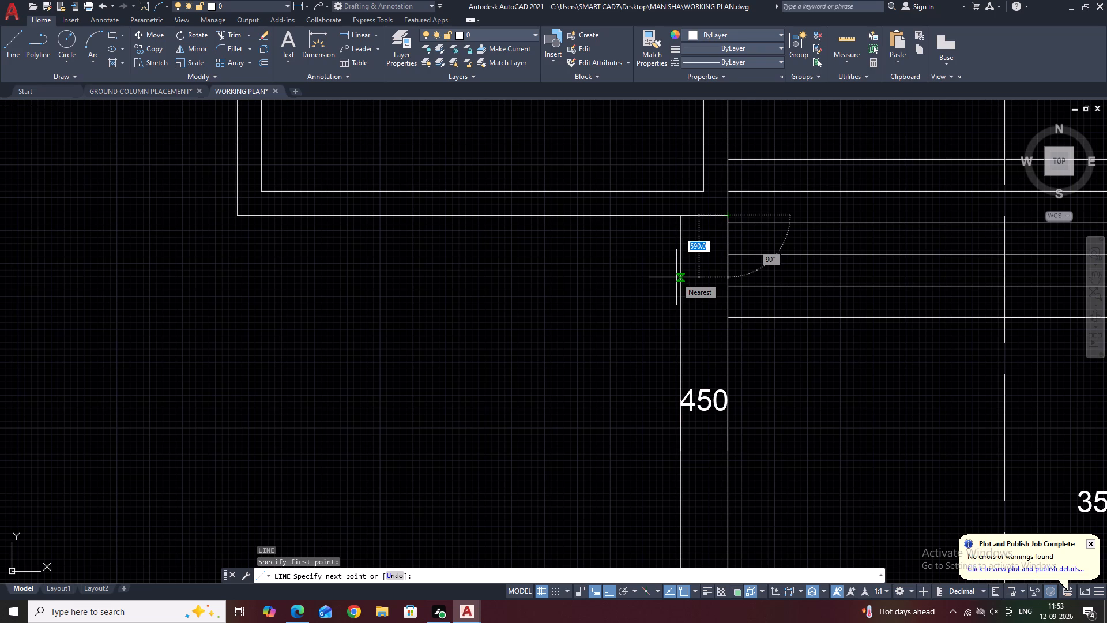
{"action": "left_click", "coordinate": [676, 277]}
{"action": "key", "text": "Escape"}
Trim the outer outline's left edge above the diagonal line.
{"action": "scroll", "coordinate": [525, 275], "scroll_direction": "down", "scroll_amount": 1}
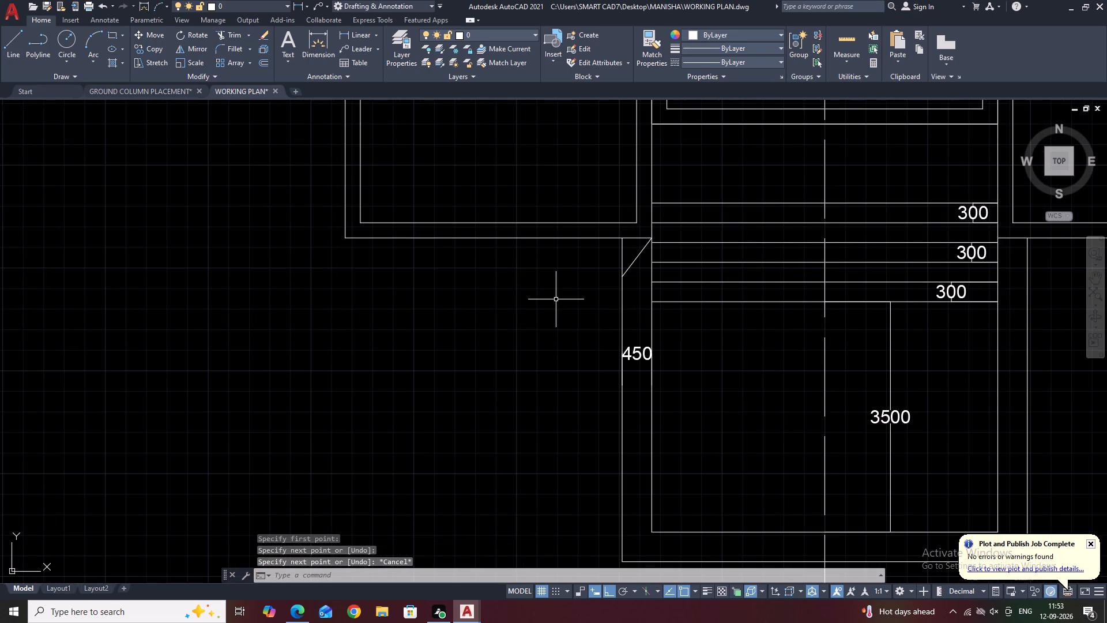
{"action": "key", "text": "t"}
{"action": "key", "text": "r"}
{"action": "key", "text": "space"}
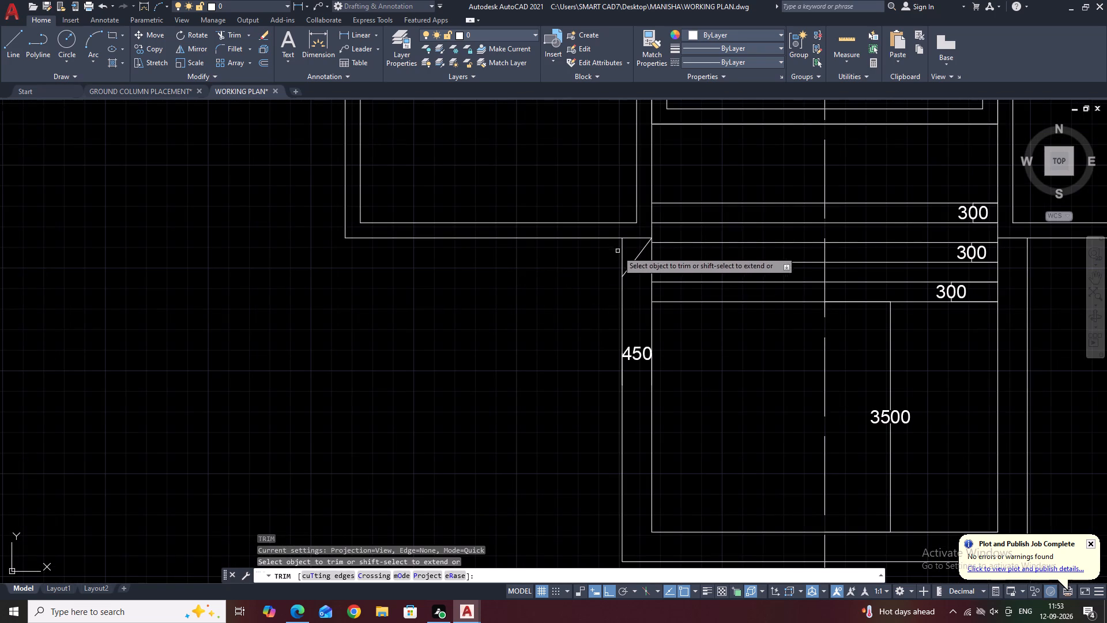
{"action": "left_click", "coordinate": [622, 253]}
{"action": "scroll", "coordinate": [417, 297], "scroll_direction": "down", "scroll_amount": 3}
{"action": "key", "text": "Escape"}
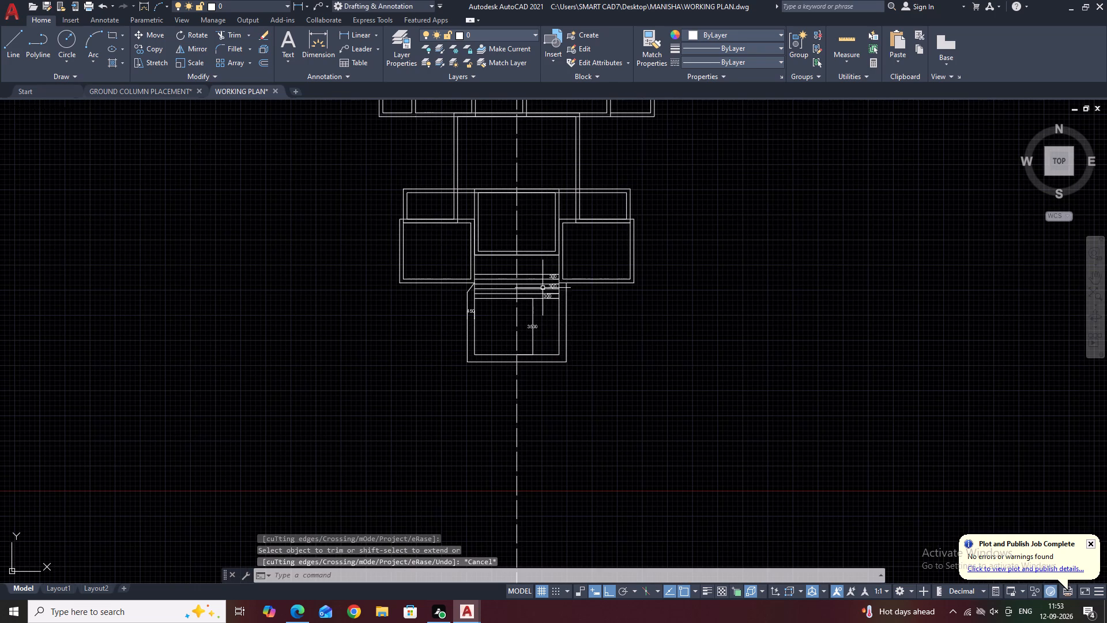
Mirror the diagonal line about the plan's vertical centre line, keeping the original.
{"action": "scroll", "coordinate": [456, 286], "scroll_direction": "up", "scroll_amount": 3}
{"action": "left_click", "coordinate": [500, 301]}
{"action": "scroll", "coordinate": [489, 306], "scroll_direction": "up", "scroll_amount": 3}
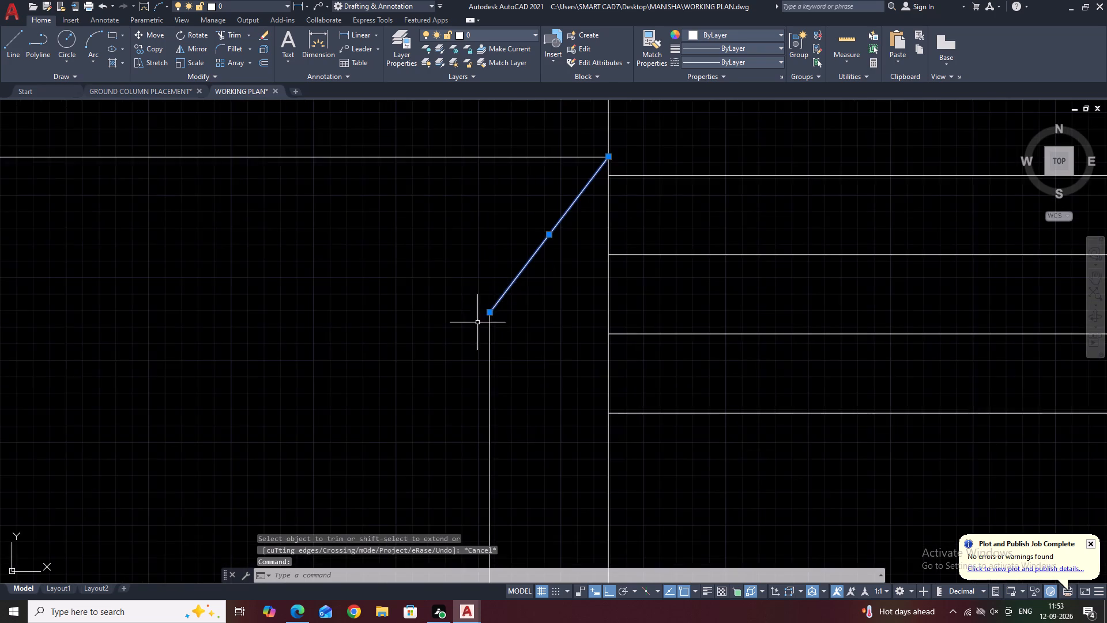
{"action": "scroll", "coordinate": [477, 322], "scroll_direction": "up", "scroll_amount": 4}
{"action": "middle_click_drag", "start_coordinate": [593, 264], "coordinate": [460, 465]}
{"action": "key", "text": "m"}
{"action": "key", "text": "i"}
{"action": "key", "text": "space"}
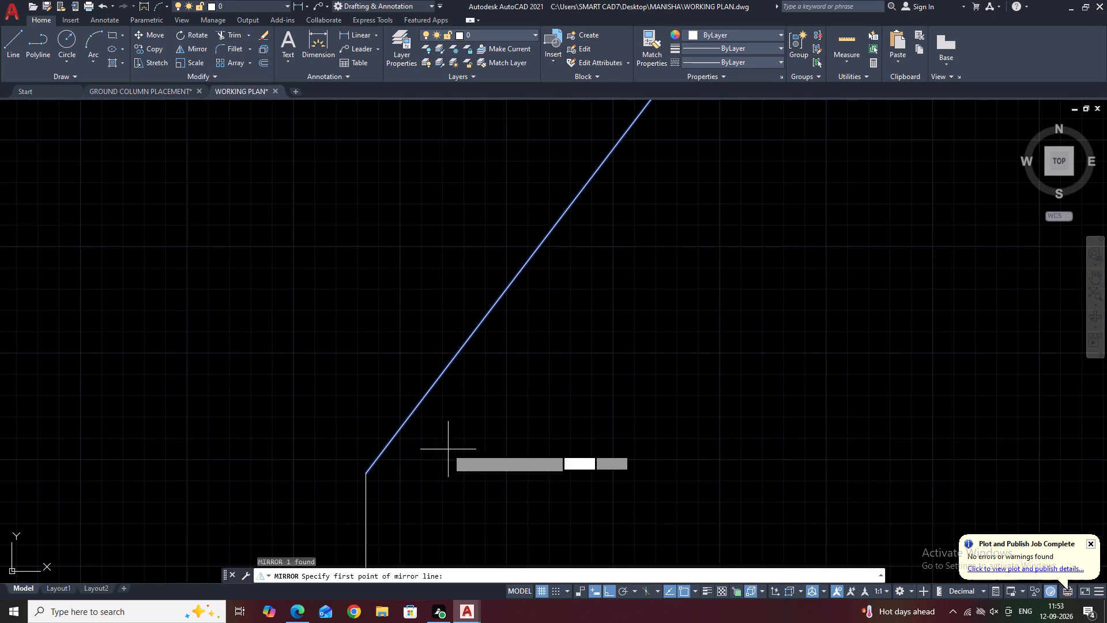
{"action": "scroll", "coordinate": [447, 449], "scroll_direction": "down", "scroll_amount": 5}
{"action": "scroll", "coordinate": [623, 404], "scroll_direction": "down", "scroll_amount": 4}
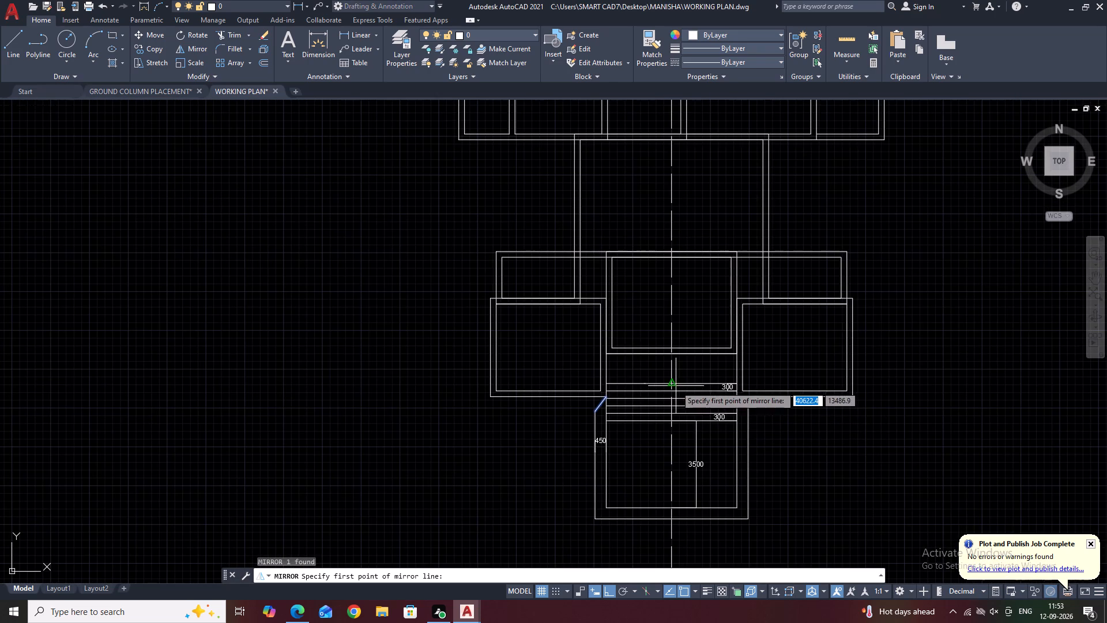
{"action": "left_click", "coordinate": [674, 384]}
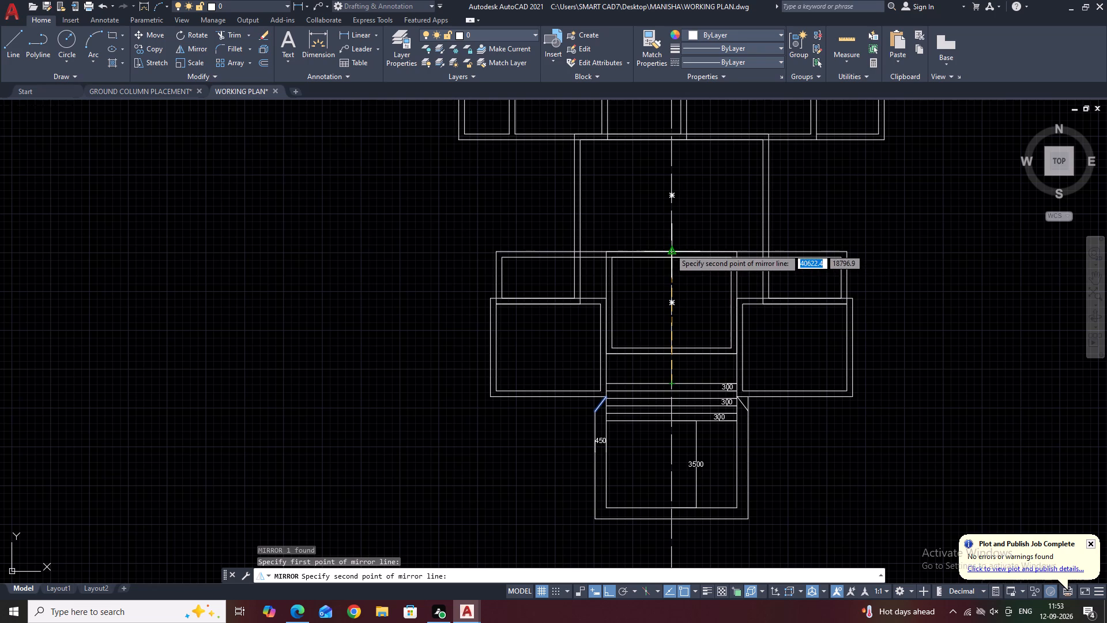
{"action": "left_click", "coordinate": [670, 249]}
{"action": "left_click_drag", "start_coordinate": [705, 293], "coordinate": [673, 254]}
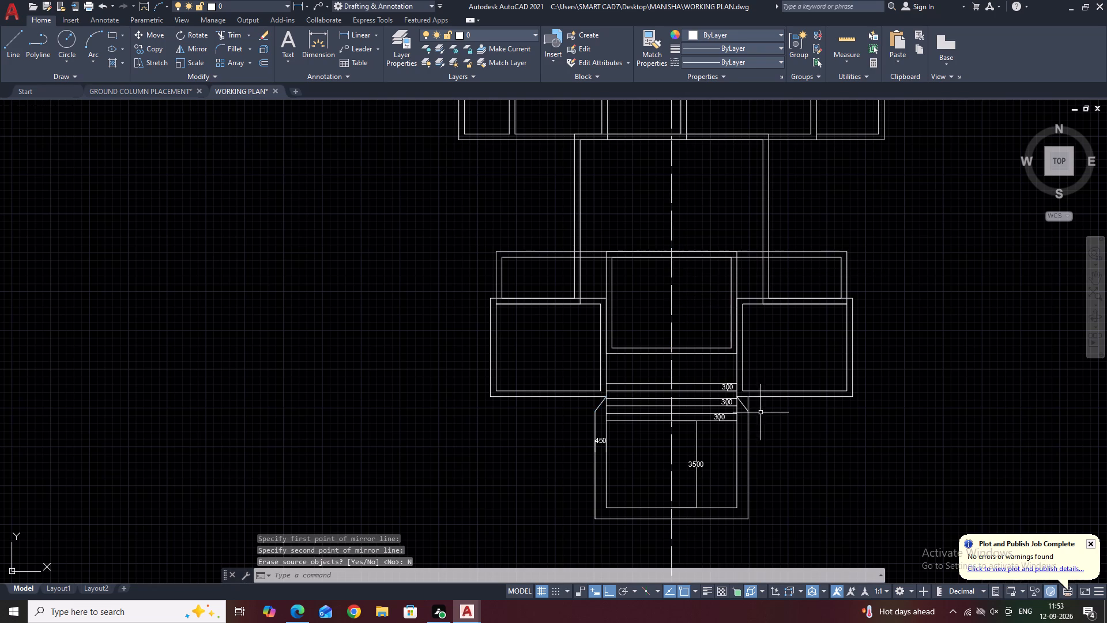
Trim the outer outline's right edge above the mirrored diagonal line.
{"action": "scroll", "coordinate": [754, 412], "scroll_direction": "up", "scroll_amount": 3}
{"action": "middle_click_drag", "start_coordinate": [797, 406], "coordinate": [672, 396]}
{"action": "key", "text": "t"}
{"action": "key", "text": "r"}
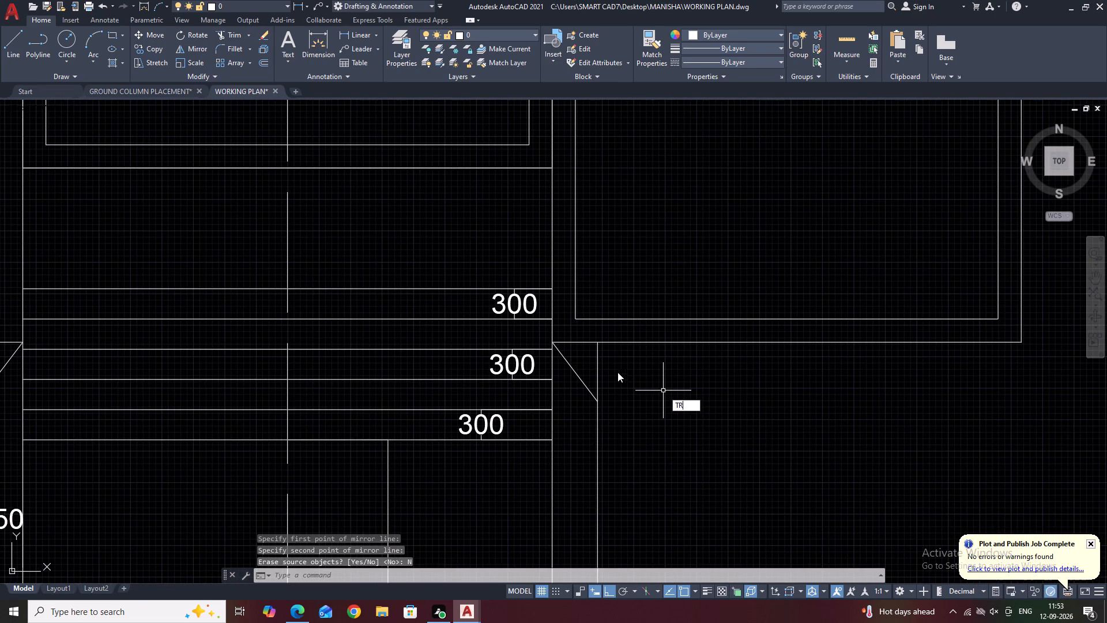
{"action": "key", "text": "space"}
{"action": "left_click", "coordinate": [597, 360]}
{"action": "key", "text": "Escape"}
Set the Standard dimension style's arrow size to 200.
{"action": "scroll", "coordinate": [620, 384], "scroll_direction": "down", "scroll_amount": 4}
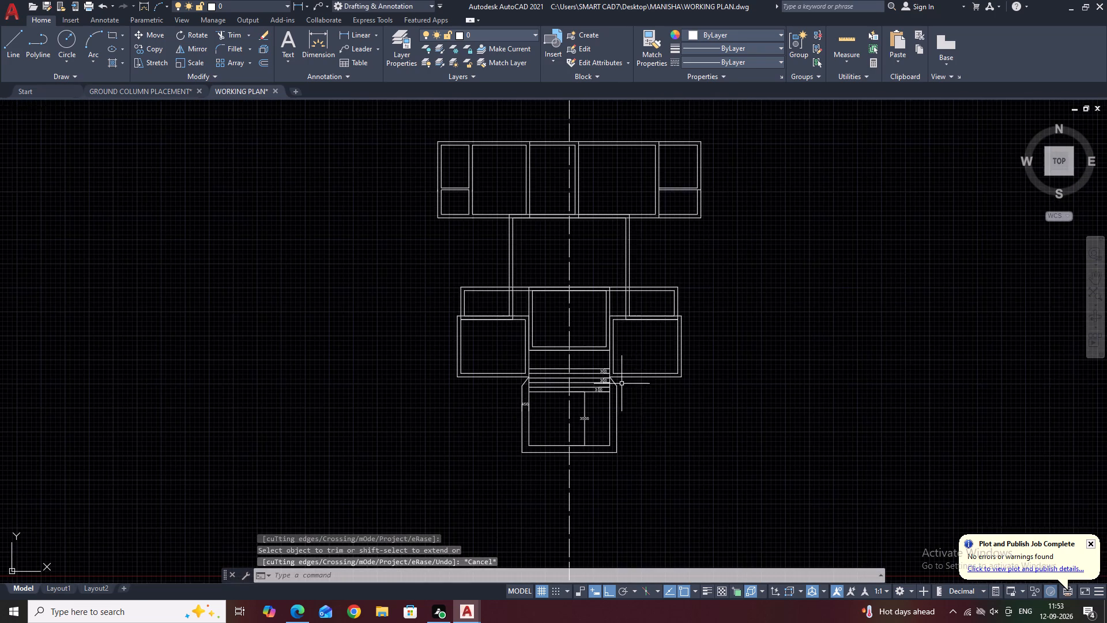
{"action": "middle_click_drag", "start_coordinate": [515, 407], "coordinate": [685, 414]}
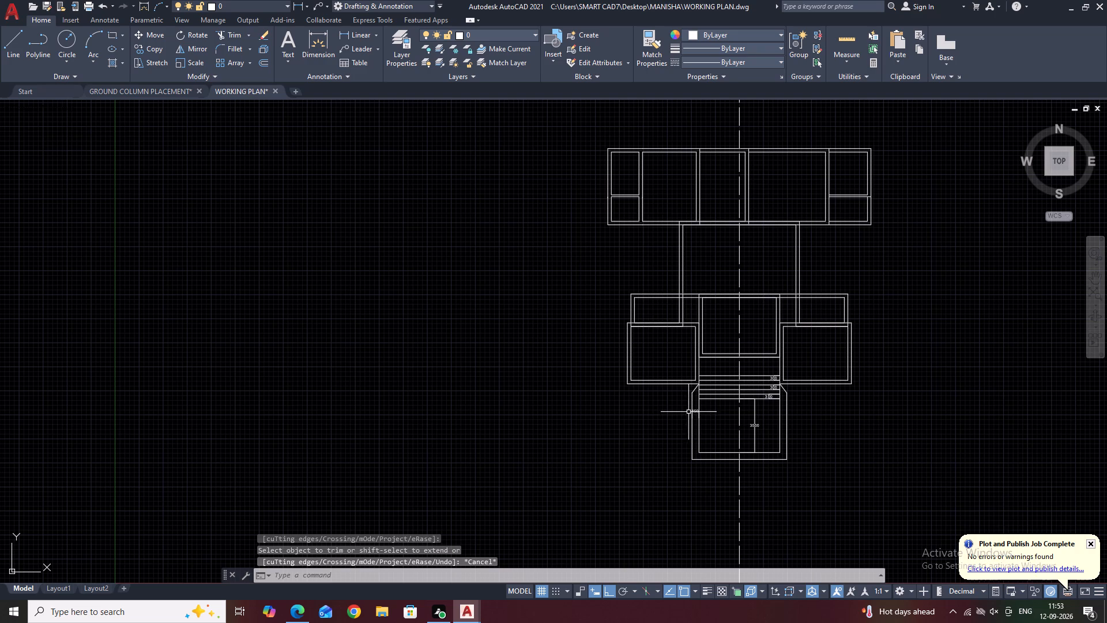
{"action": "type", "text": "D"}
{"action": "key", "text": "space"}
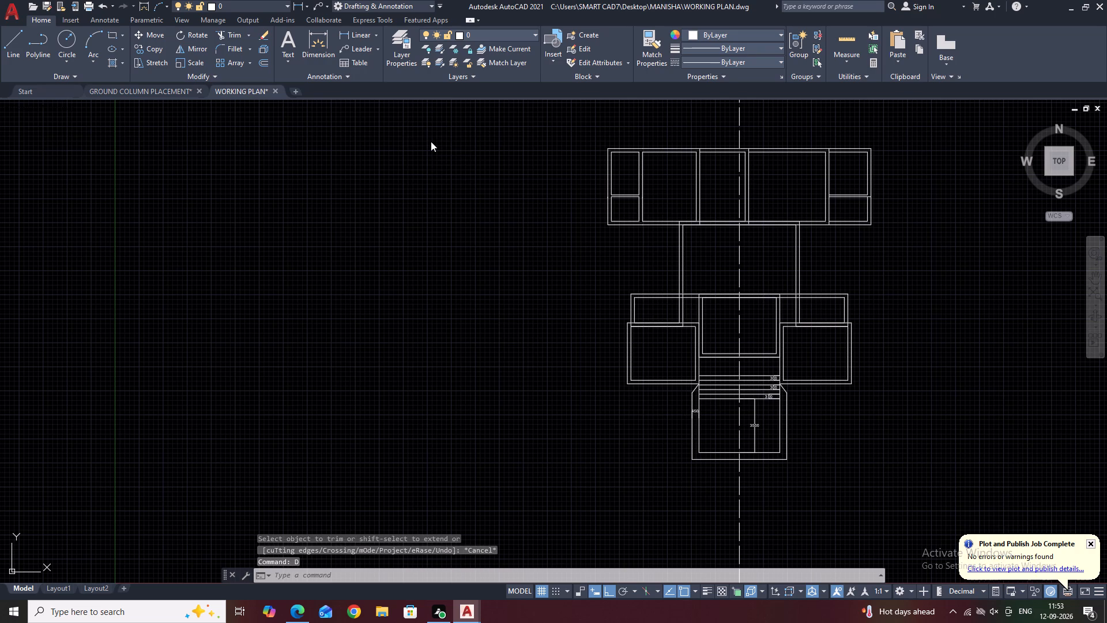
{"action": "left_click", "coordinate": [671, 279]}
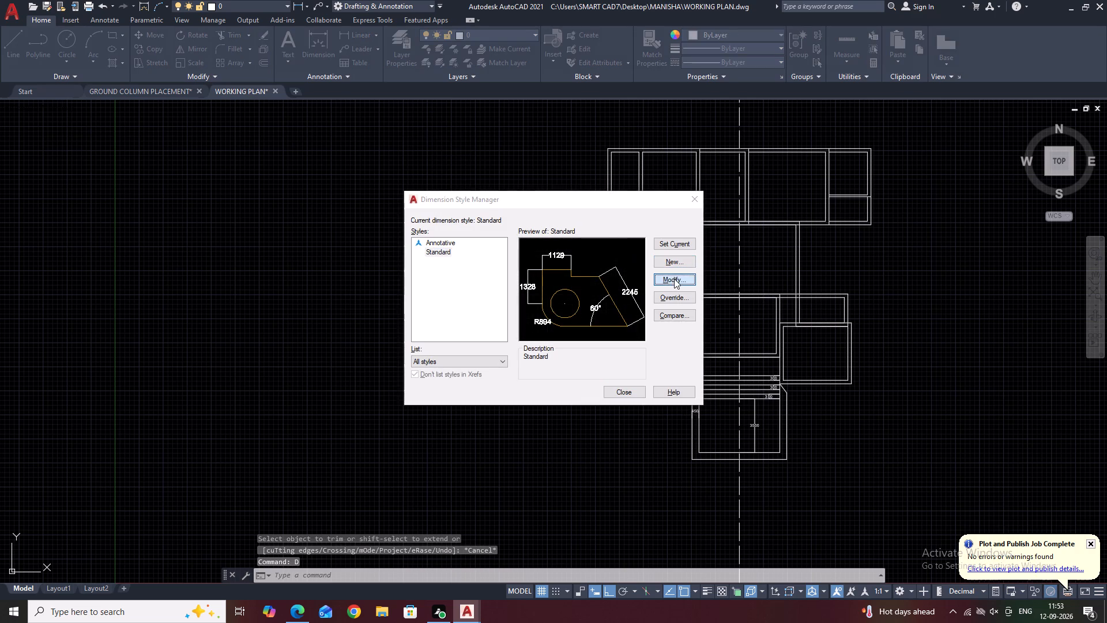
{"action": "left_click", "coordinate": [451, 175]}
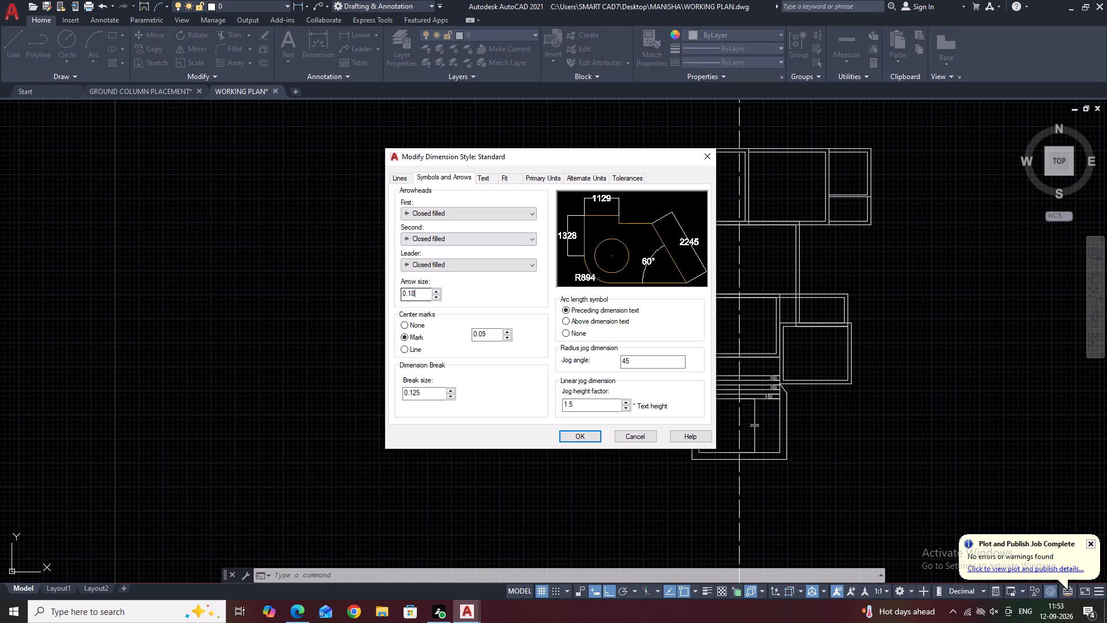
{"action": "left_click", "coordinate": [419, 297]}
{"action": "key", "text": "BackSpace"}
{"action": "key", "text": "BackSpace"}
{"action": "key", "text": "BackSpace"}
{"action": "key", "text": "BackSpace"}
{"action": "key", "text": "BackSpace"}
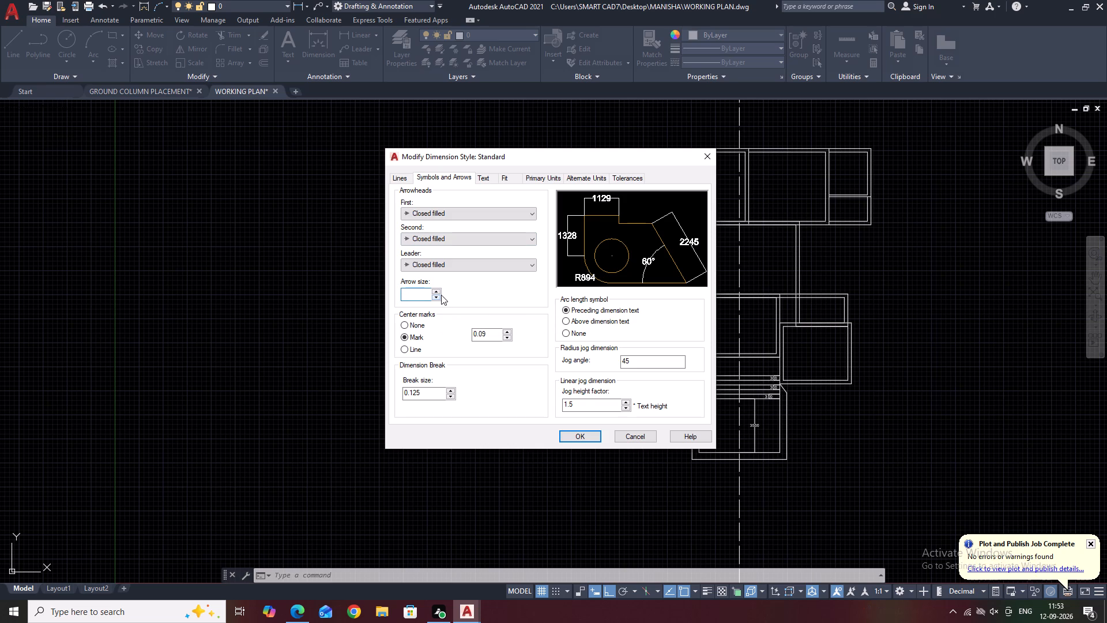
{"action": "type", "text": "200"}
{"action": "key", "text": "Return"}
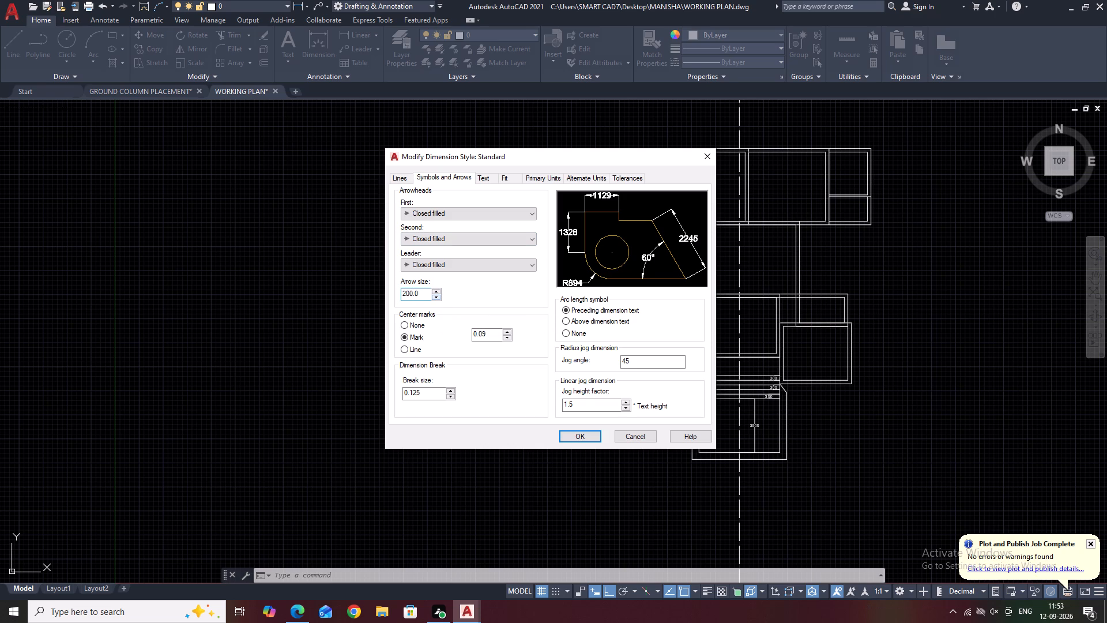
{"action": "left_click", "coordinate": [579, 440]}
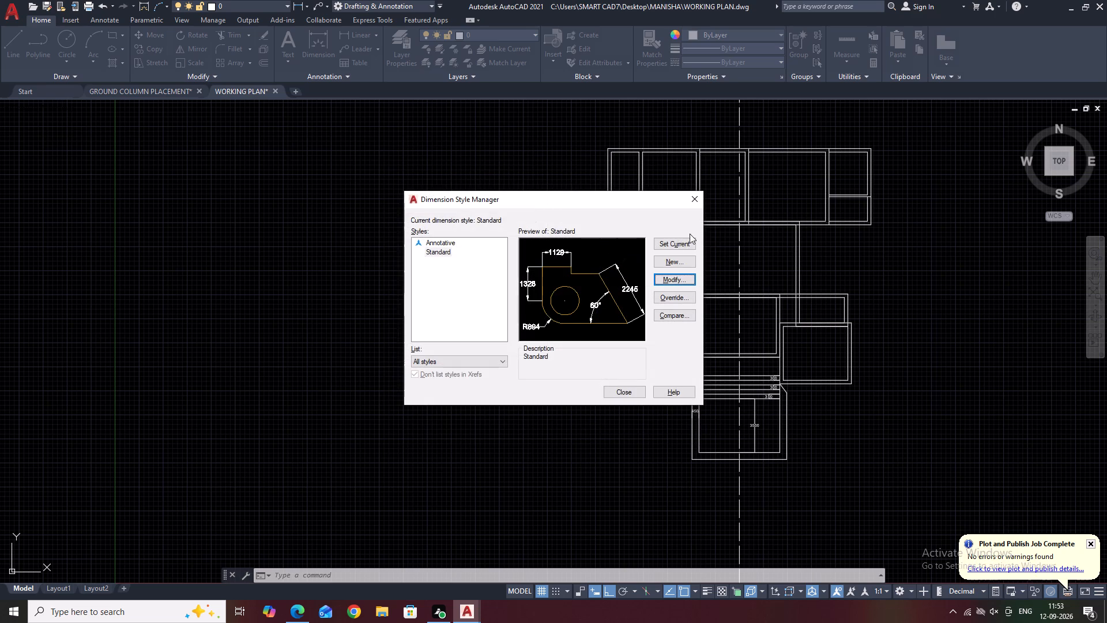
Make Standard the current dimension style and close the Dimension Style Manager.
{"action": "left_click", "coordinate": [665, 244]}
{"action": "left_click", "coordinate": [703, 197]}
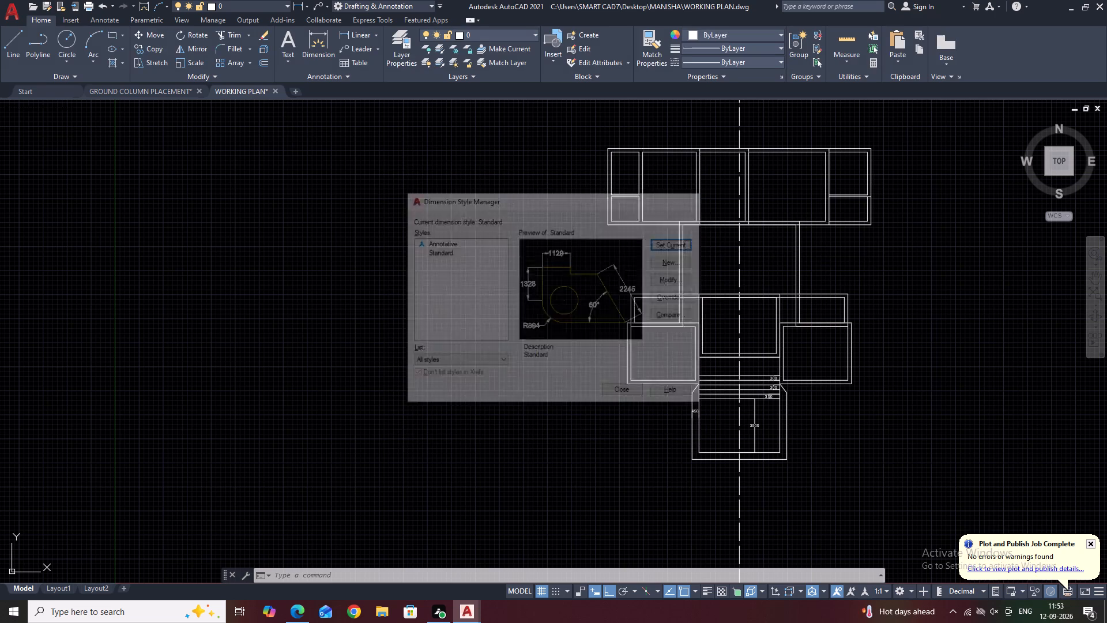
Examine the plan from the front rectangle and steps up to the top room row for overlapping wall lines.
{"action": "scroll", "coordinate": [748, 425], "scroll_direction": "up", "scroll_amount": 2}
{"action": "middle_click_drag", "start_coordinate": [800, 386], "coordinate": [737, 376]}
{"action": "middle_click_drag", "start_coordinate": [755, 317], "coordinate": [773, 356]}
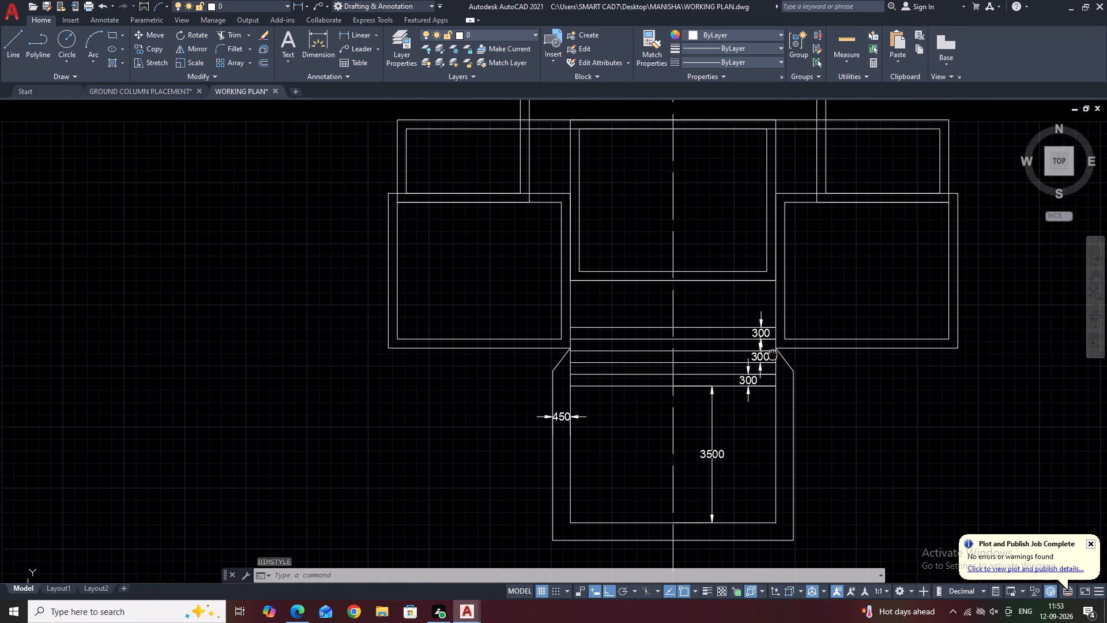
{"action": "middle_click_drag", "start_coordinate": [773, 356], "coordinate": [773, 356]}
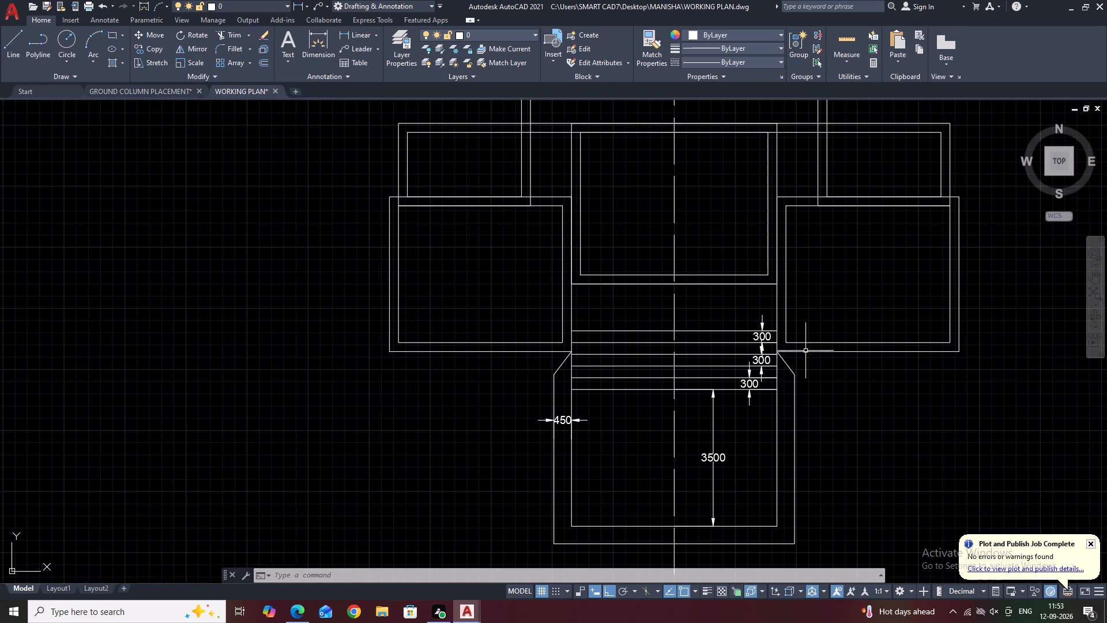
{"action": "middle_click_drag", "start_coordinate": [865, 374], "coordinate": [829, 300]}
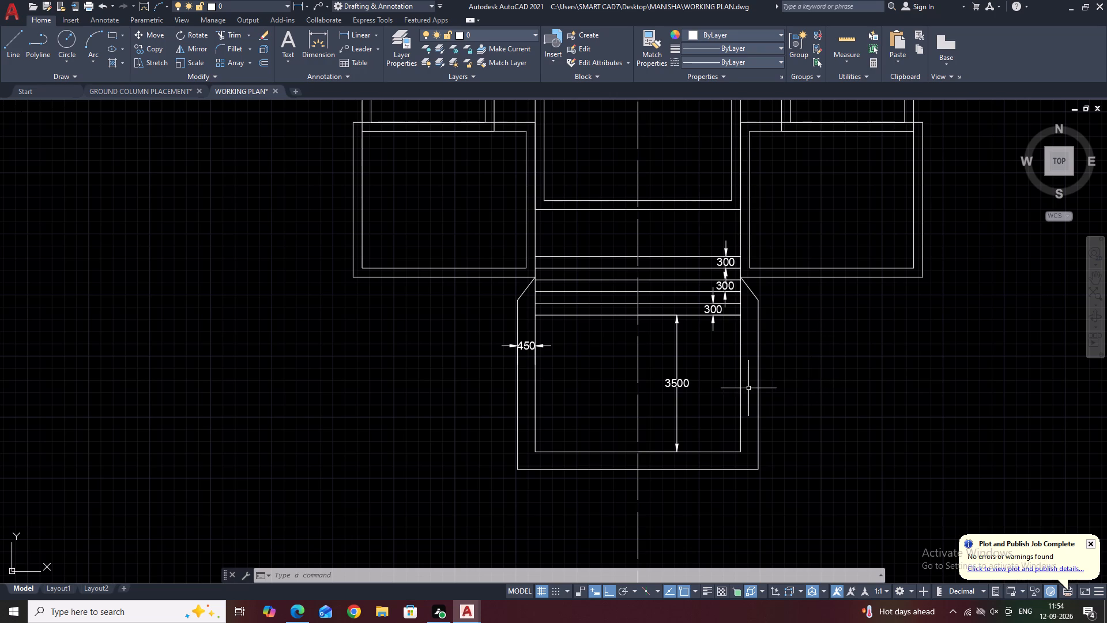
{"action": "middle_click_drag", "start_coordinate": [737, 286], "coordinate": [666, 388]}
{"action": "middle_click_drag", "start_coordinate": [724, 255], "coordinate": [742, 344]}
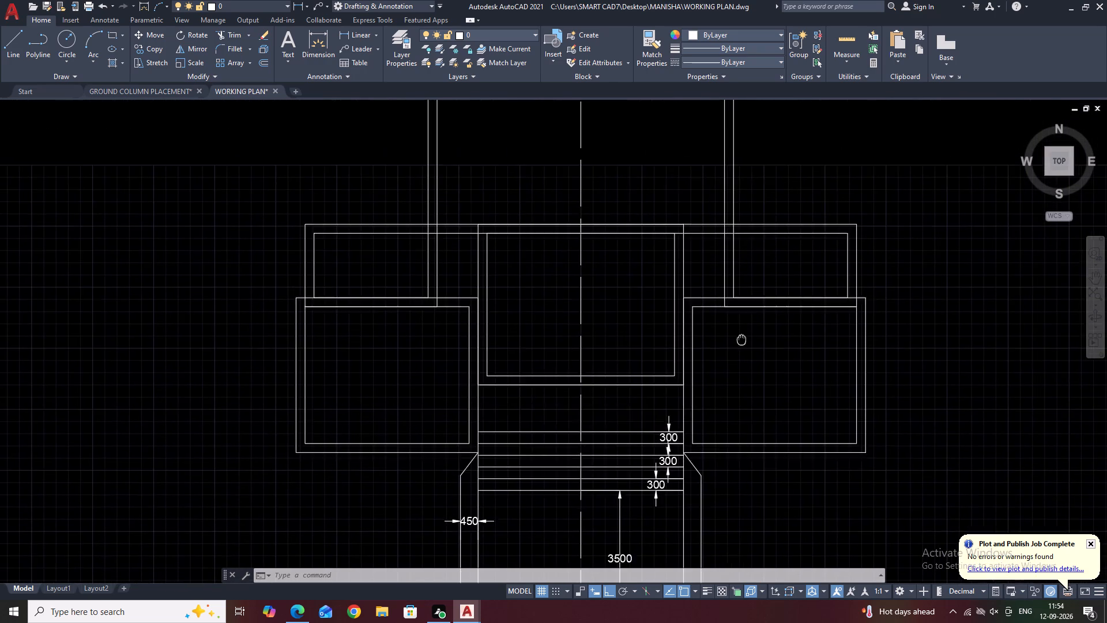
{"action": "middle_click_drag", "start_coordinate": [742, 344], "coordinate": [745, 354]}
{"action": "scroll", "coordinate": [800, 290], "scroll_direction": "down", "scroll_amount": 1}
{"action": "middle_click_drag", "start_coordinate": [928, 294], "coordinate": [822, 279]}
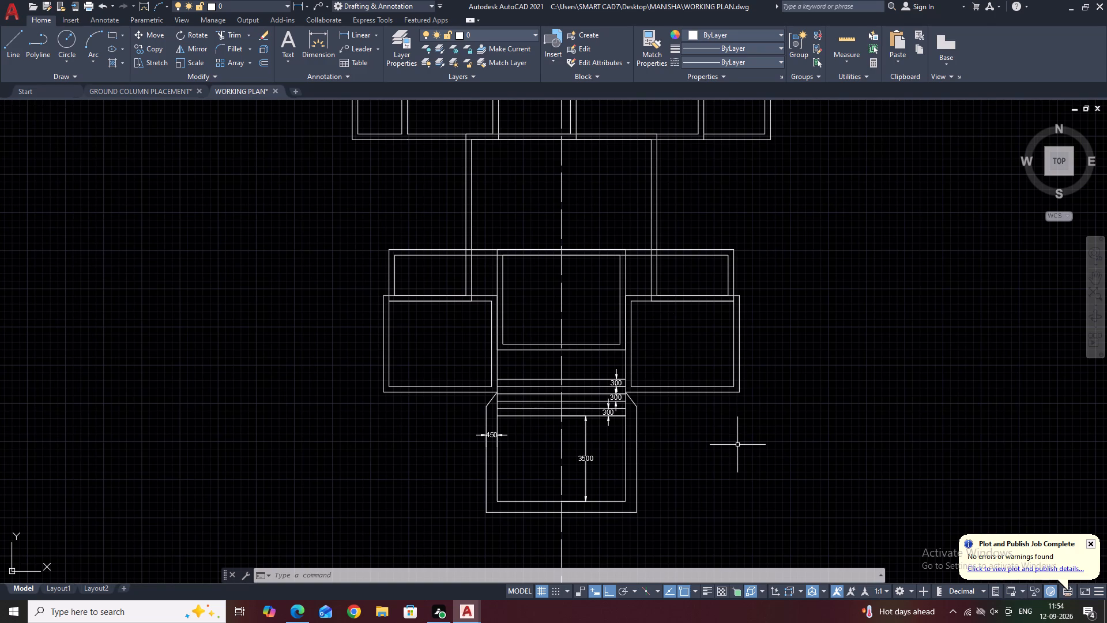
{"action": "middle_click_drag", "start_coordinate": [723, 284], "coordinate": [656, 419]}
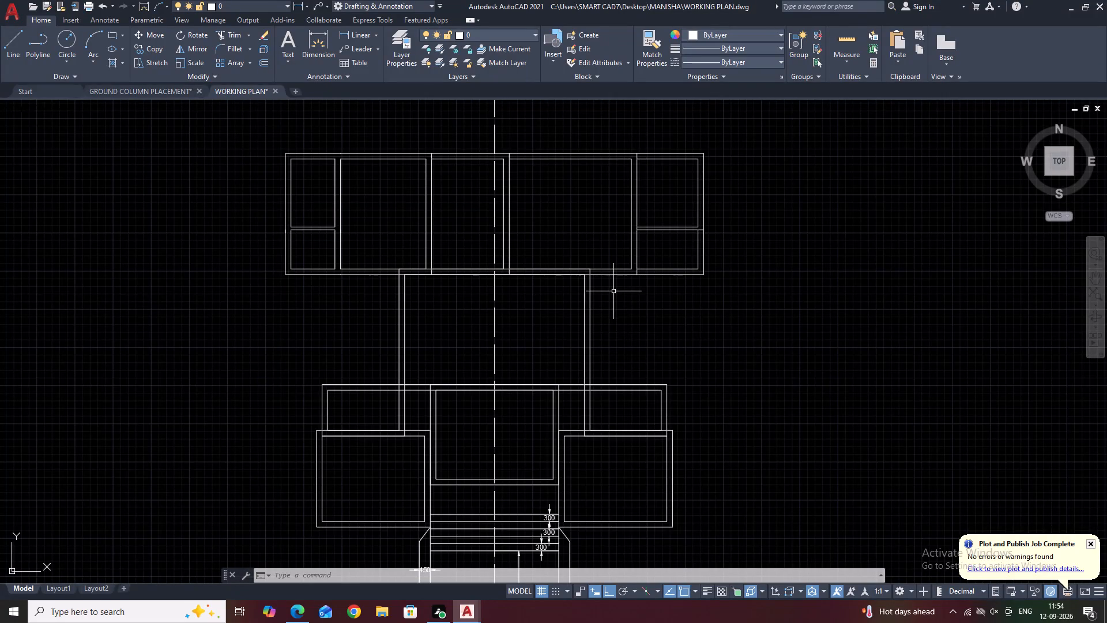
{"action": "middle_click_drag", "start_coordinate": [663, 329], "coordinate": [716, 288]}
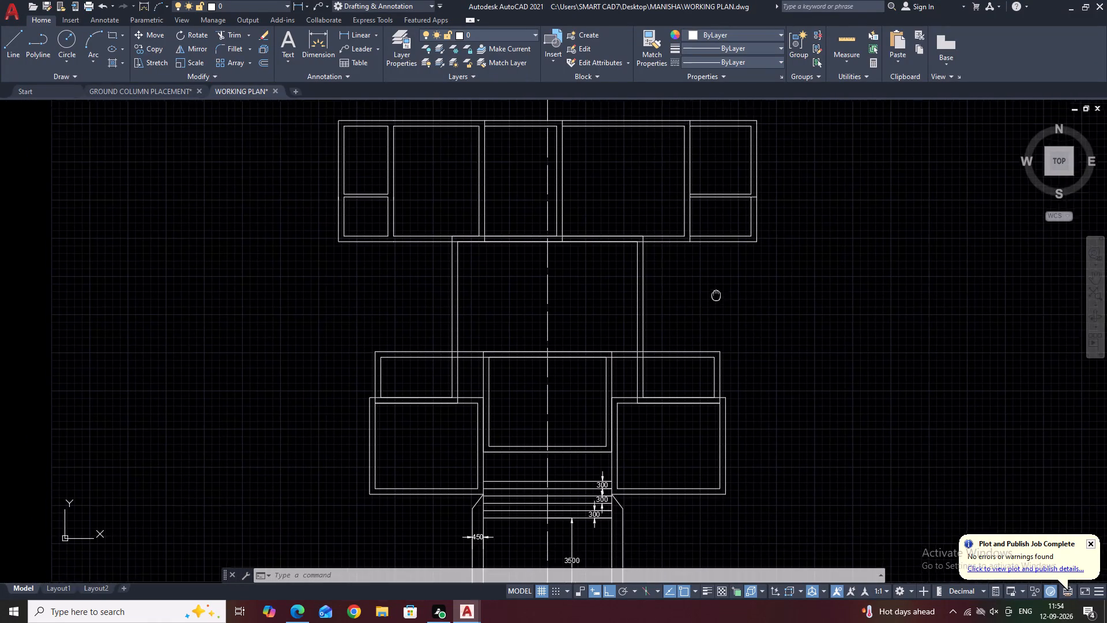
{"action": "middle_click_drag", "start_coordinate": [716, 288], "coordinate": [714, 283]}
Trim the two horizontal wall lines between the central front room and the right corridor wall.
{"action": "type", "text": "TR"}
{"action": "key", "text": "space"}
{"action": "left_click", "coordinate": [622, 330]}
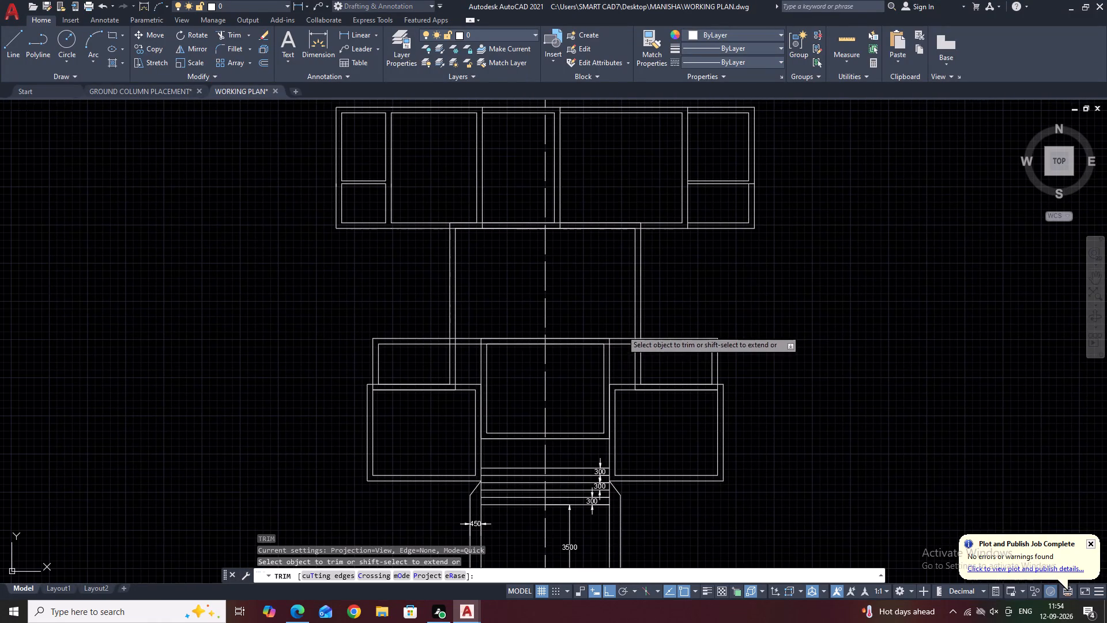
{"action": "left_click", "coordinate": [627, 362]}
Trim the partition line ends that cross the upper outer wall of the top room row.
{"action": "middle_click_drag", "start_coordinate": [678, 242], "coordinate": [744, 350]}
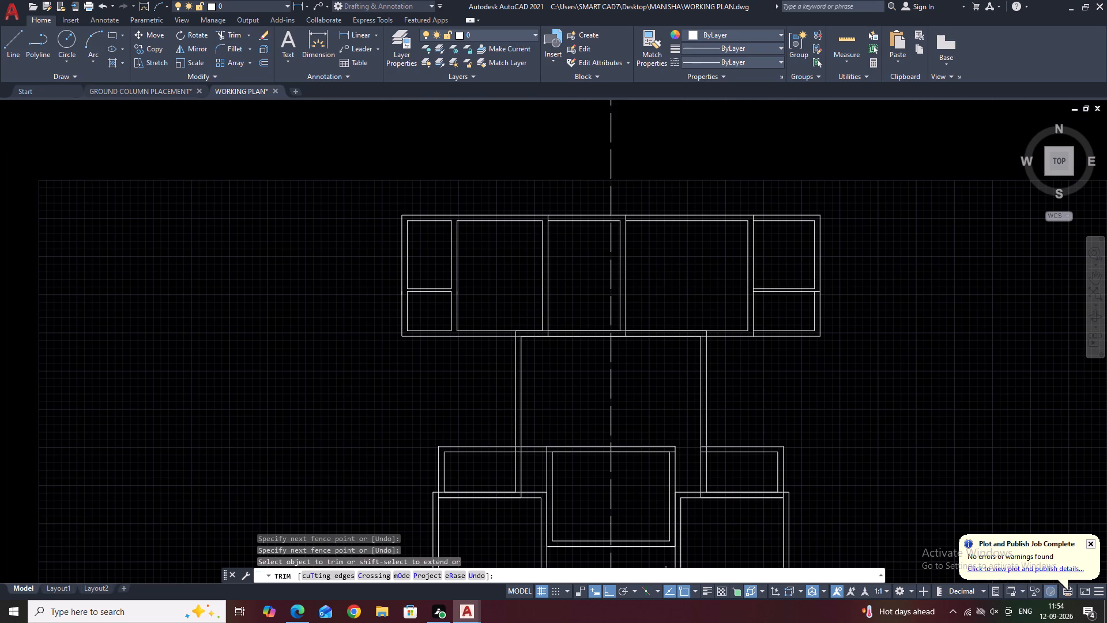
{"action": "scroll", "coordinate": [465, 215], "scroll_direction": "up", "scroll_amount": 3}
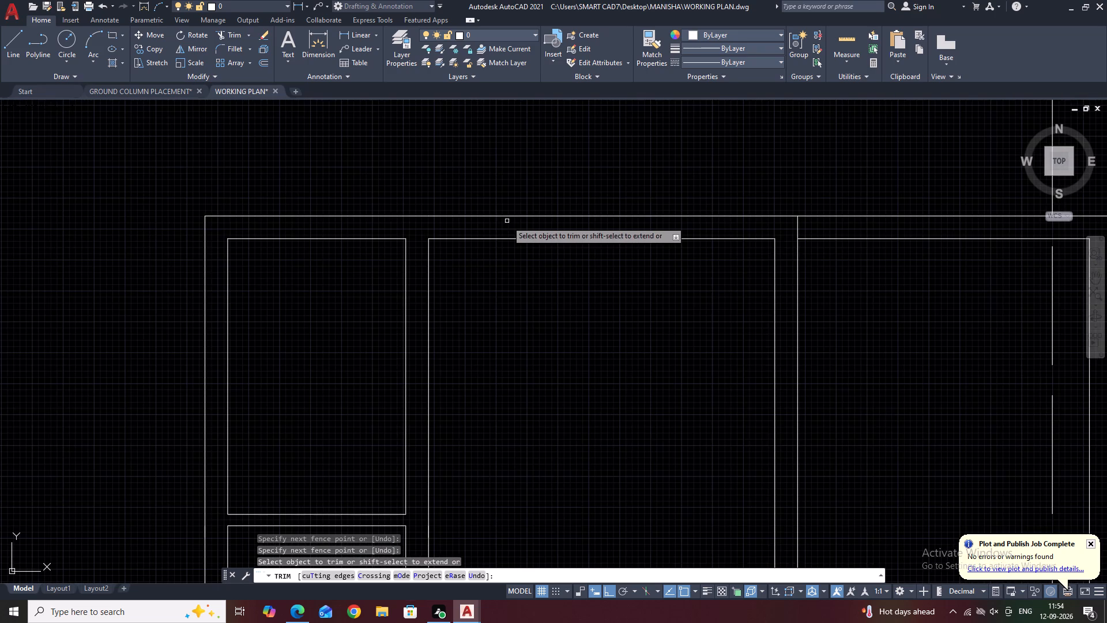
{"action": "left_click", "coordinate": [850, 226]}
{"action": "left_click", "coordinate": [696, 228]}
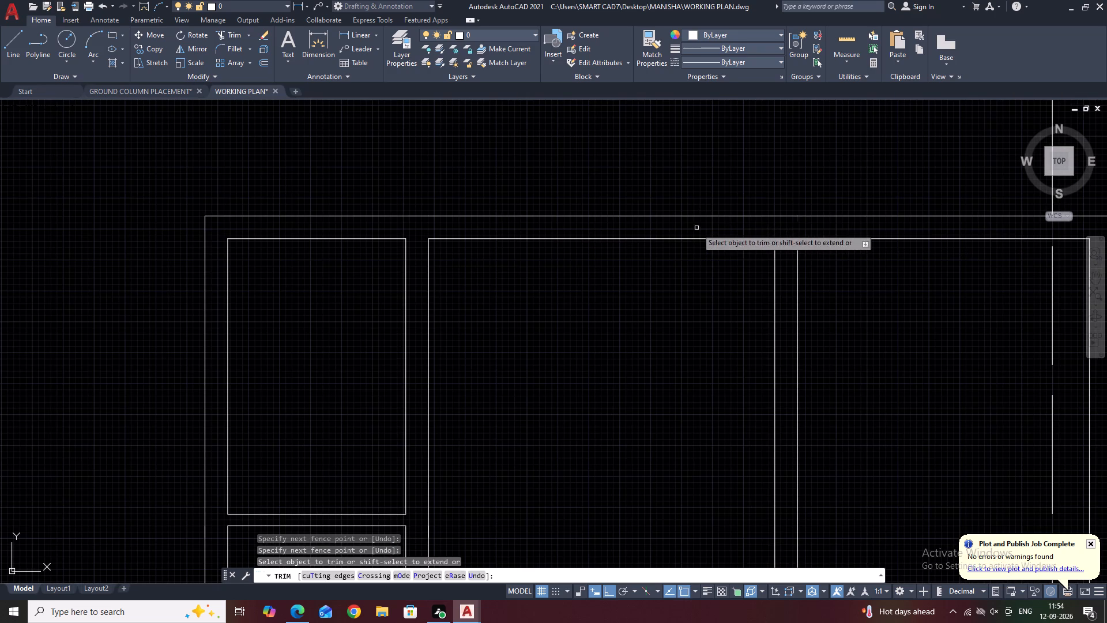
{"action": "scroll", "coordinate": [432, 225], "scroll_direction": "down", "scroll_amount": 3}
{"action": "scroll", "coordinate": [594, 227], "scroll_direction": "up", "scroll_amount": 3}
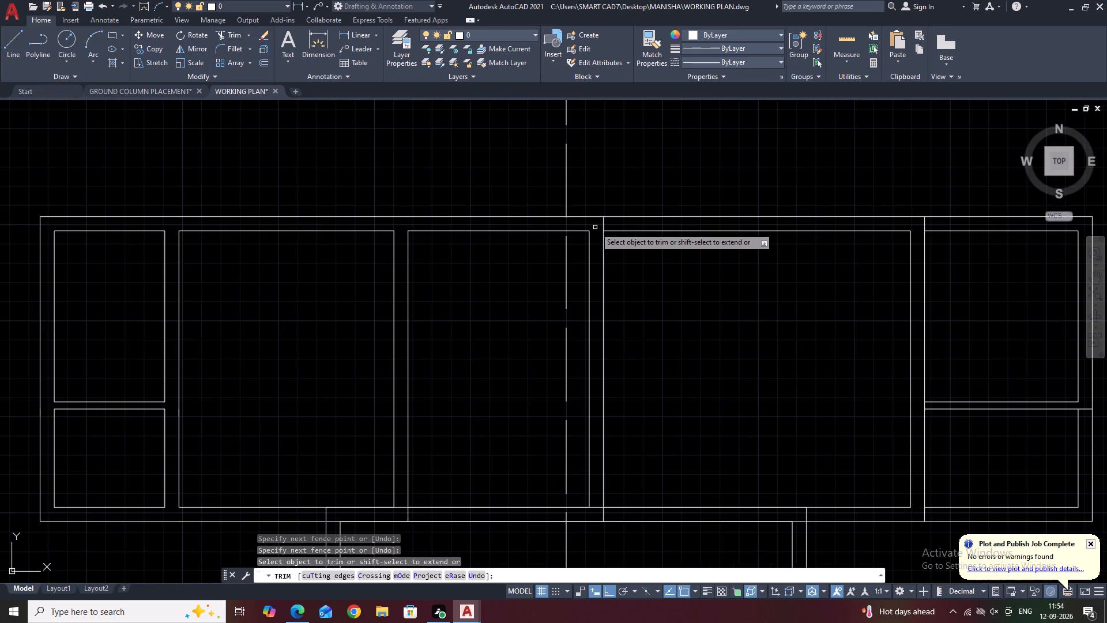
{"action": "left_click", "coordinate": [597, 224]}
{"action": "left_click", "coordinate": [931, 223]}
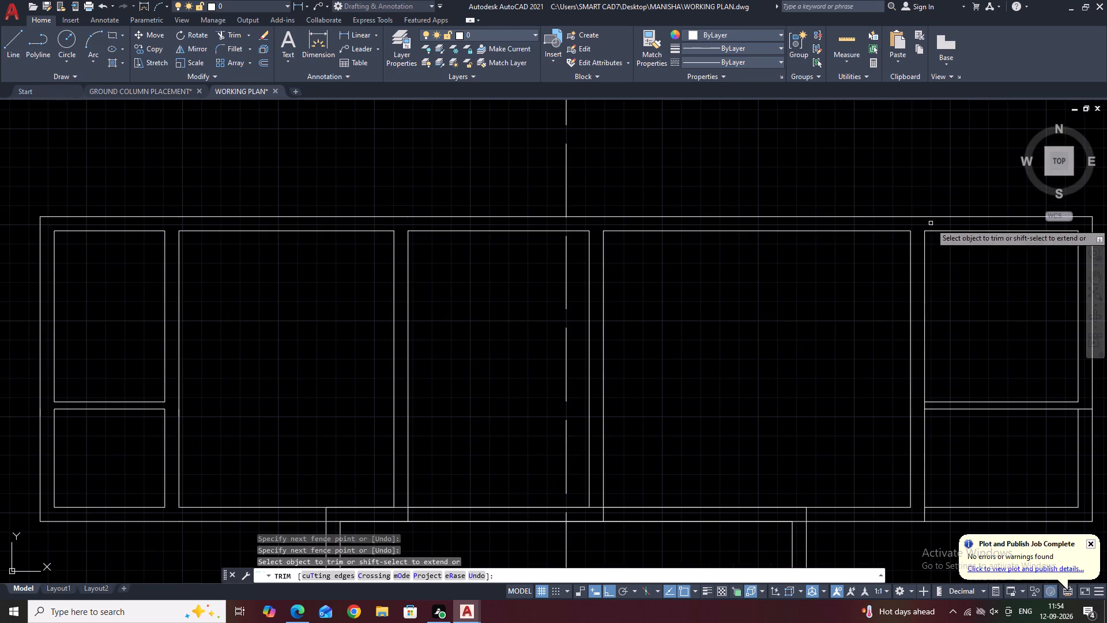
Trim the overlapping lines at the partition and corridor wall junctions in the lower right part of the top room row.
{"action": "scroll", "coordinate": [529, 231], "scroll_direction": "down", "scroll_amount": 2}
{"action": "scroll", "coordinate": [743, 301], "scroll_direction": "up", "scroll_amount": 2}
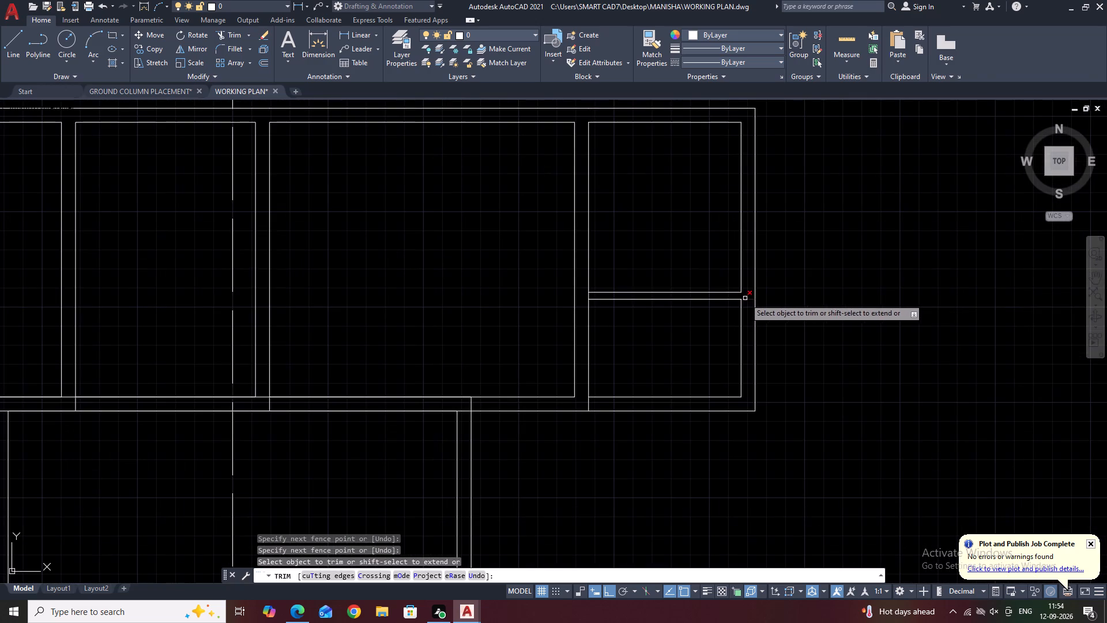
{"action": "left_click", "coordinate": [747, 298]}
{"action": "left_click", "coordinate": [590, 400]}
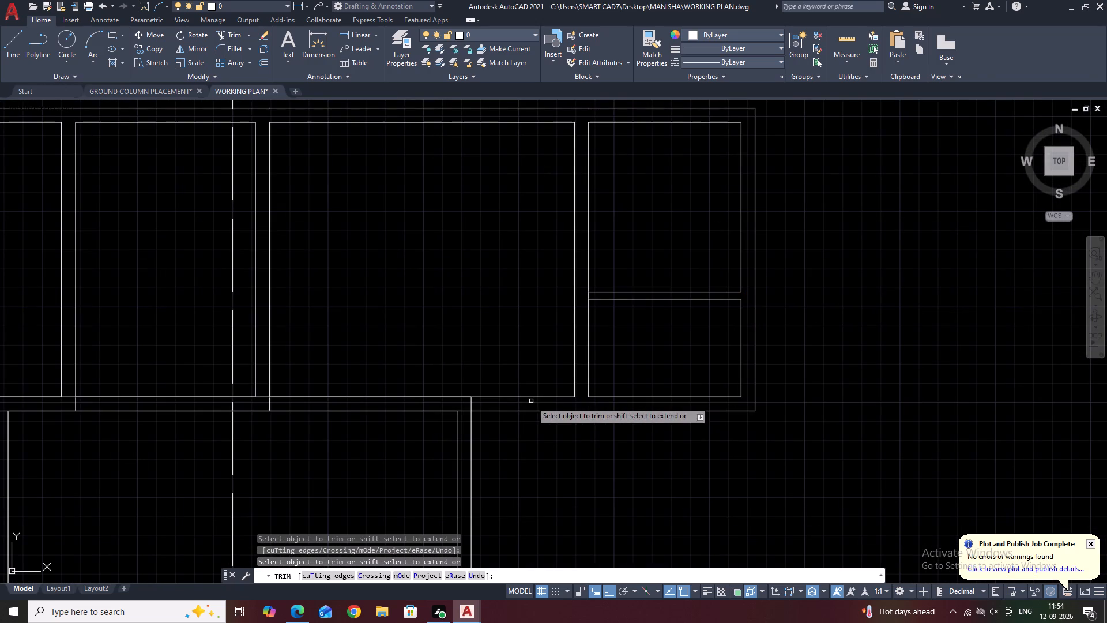
{"action": "left_click", "coordinate": [483, 404]}
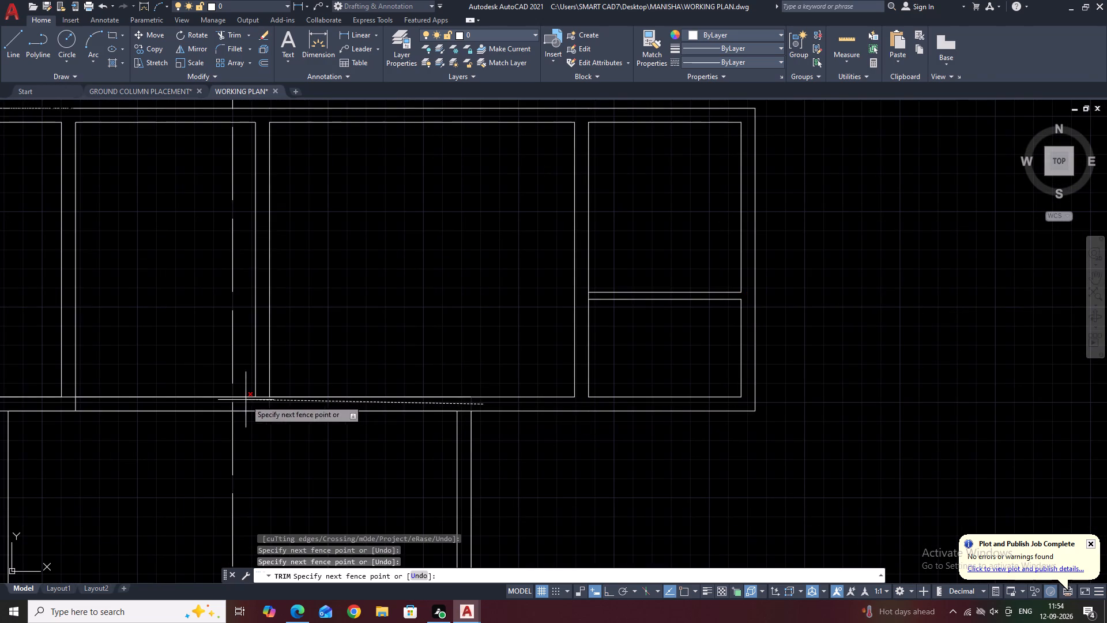
{"action": "left_click", "coordinate": [246, 400]}
{"action": "left_click", "coordinate": [283, 396]}
{"action": "middle_click_drag", "start_coordinate": [651, 351], "coordinate": [760, 314]}
{"action": "scroll", "coordinate": [695, 258], "scroll_direction": "up", "scroll_amount": 2}
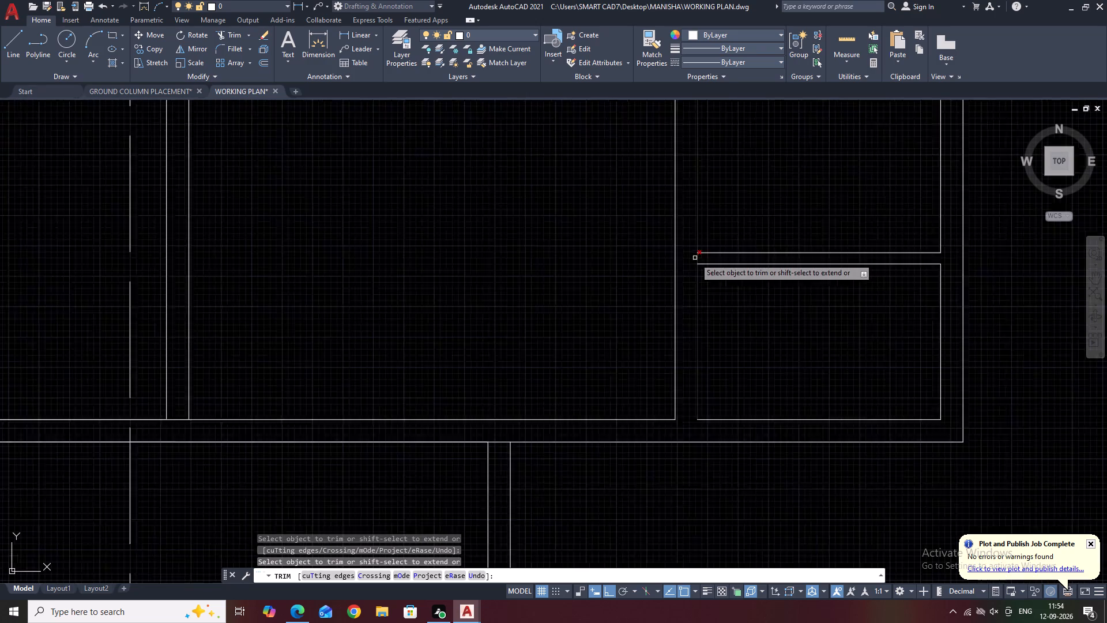
{"action": "left_click", "coordinate": [698, 259]}
Trim the overlapping lines along the top room row's lower wall, from the left corridor wall past the centre line.
{"action": "scroll", "coordinate": [525, 264], "scroll_direction": "down", "scroll_amount": 4}
{"action": "middle_click_drag", "start_coordinate": [367, 311], "coordinate": [609, 225]}
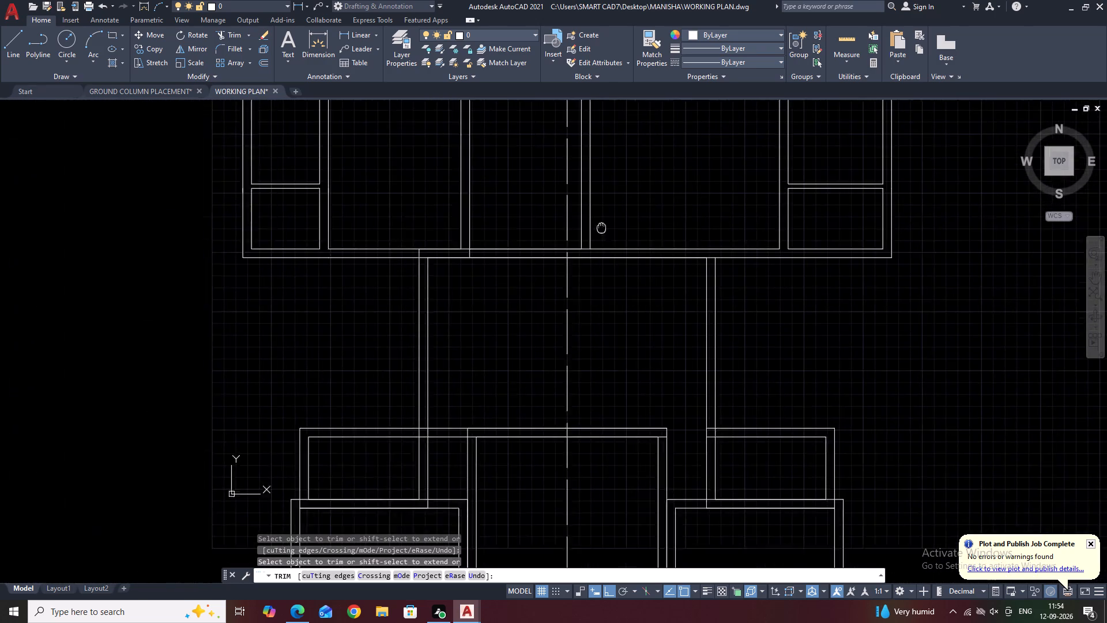
{"action": "middle_click_drag", "start_coordinate": [609, 225], "coordinate": [611, 224]}
{"action": "scroll", "coordinate": [483, 245], "scroll_direction": "up", "scroll_amount": 2}
{"action": "left_click", "coordinate": [497, 231]}
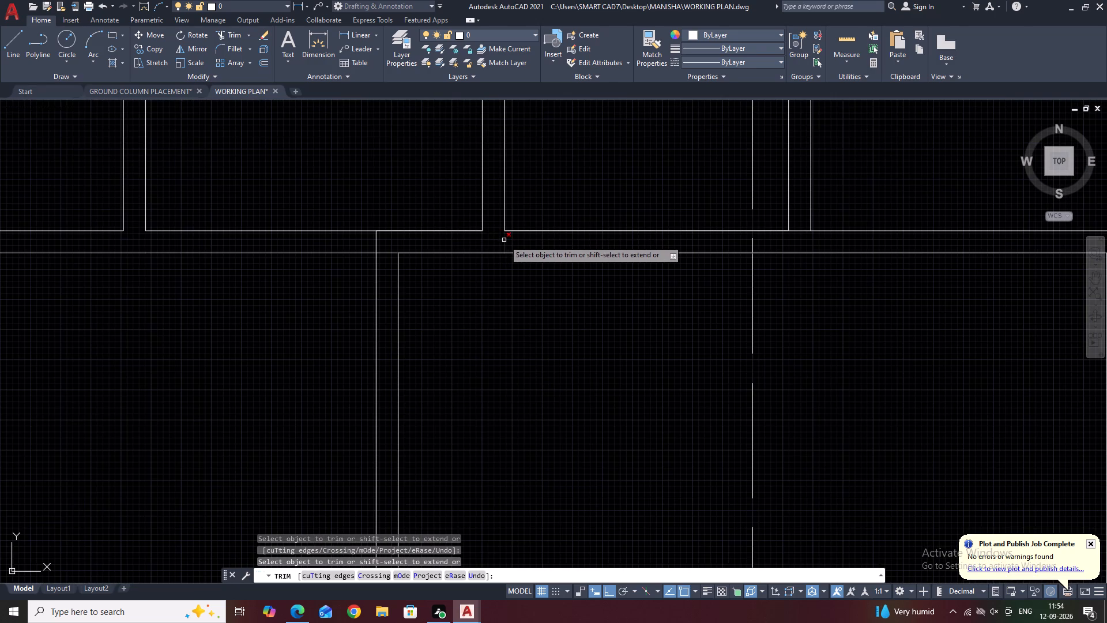
{"action": "left_click", "coordinate": [504, 240]}
{"action": "left_click", "coordinate": [558, 232]}
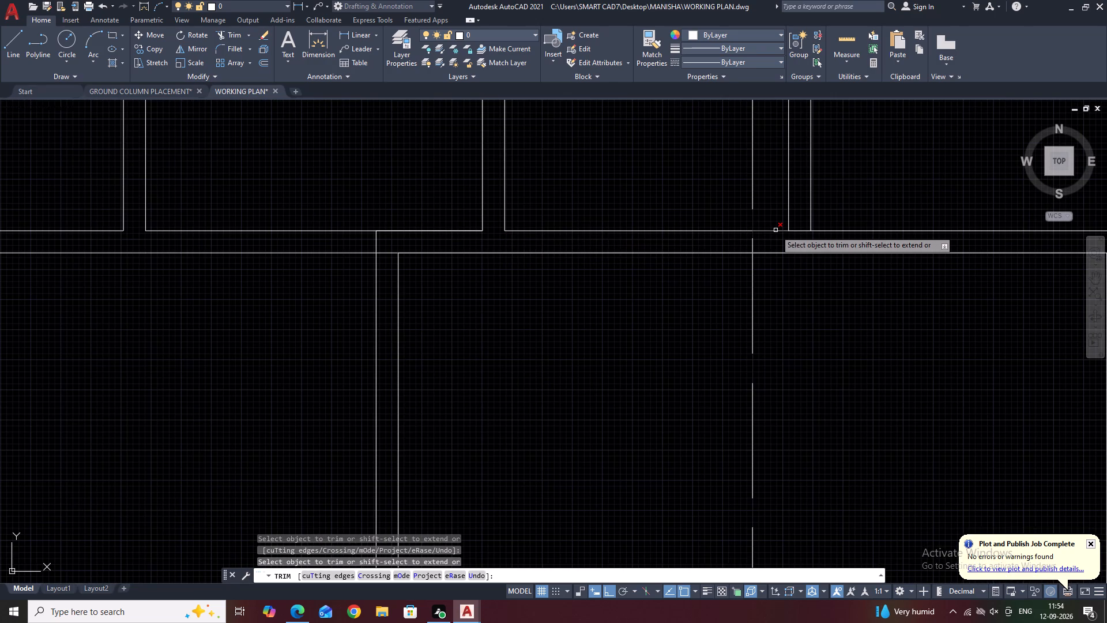
{"action": "left_click", "coordinate": [776, 231]}
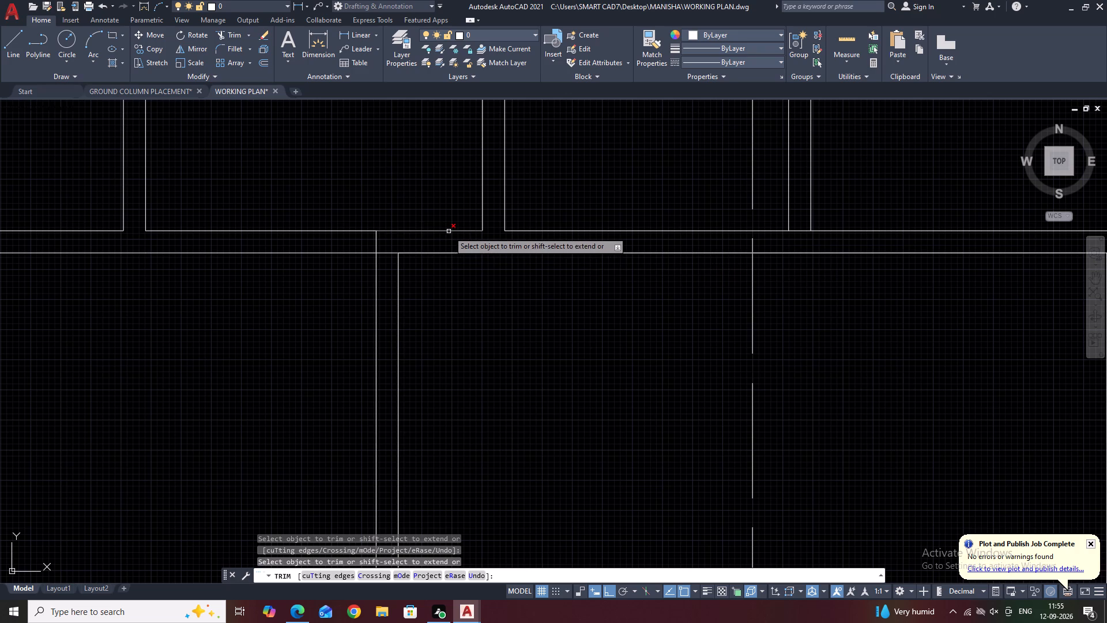
{"action": "left_click", "coordinate": [449, 231]}
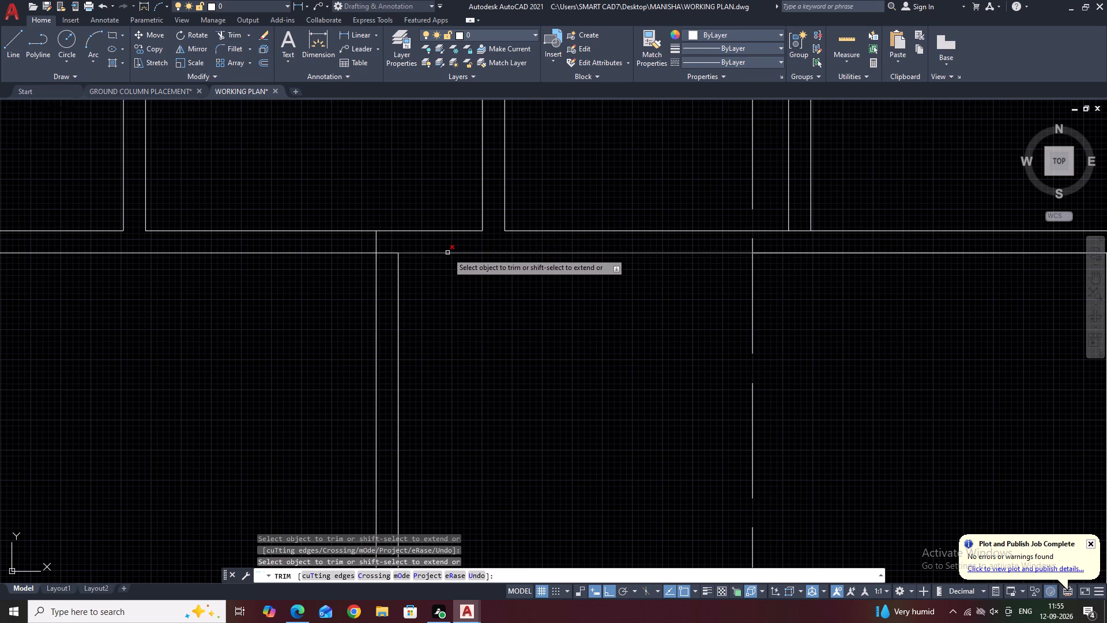
{"action": "left_click", "coordinate": [447, 253]}
{"action": "middle_click_drag", "start_coordinate": [857, 272], "coordinate": [688, 271]}
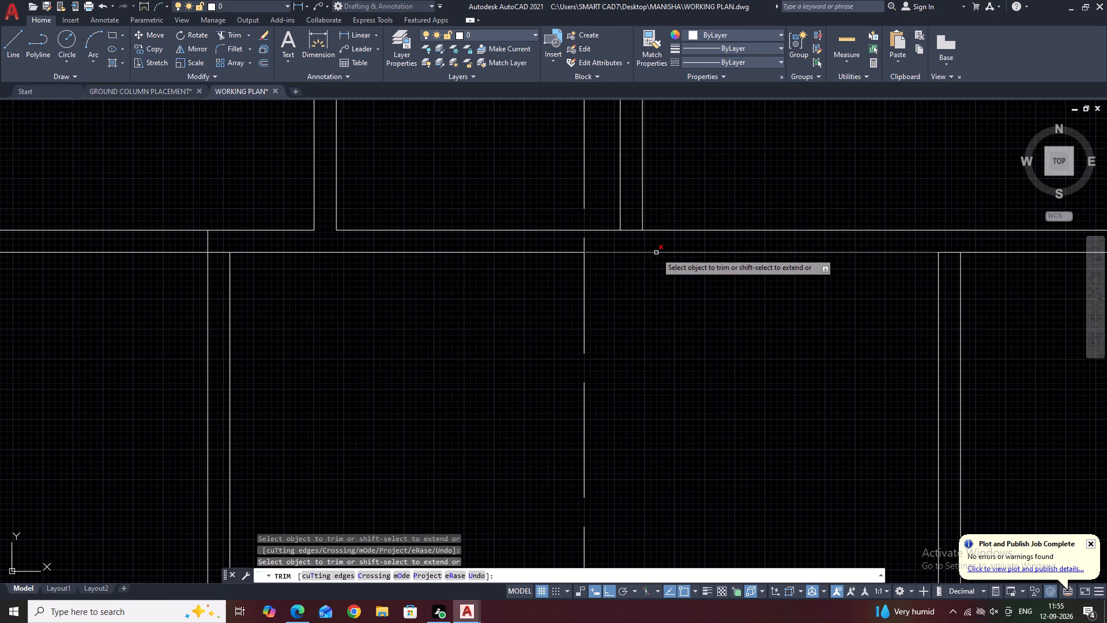
{"action": "left_click", "coordinate": [656, 253]}
Trim the overlapping lines along the central front room's upper wall and at its upper right corner.
{"action": "scroll", "coordinate": [498, 245], "scroll_direction": "down", "scroll_amount": 3}
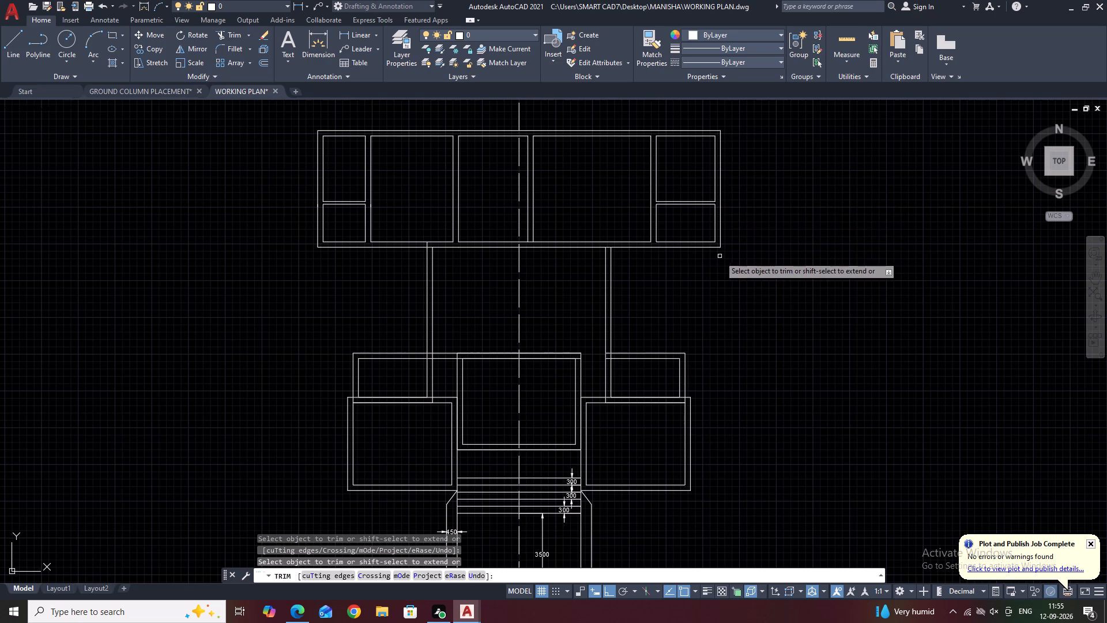
{"action": "middle_click_drag", "start_coordinate": [616, 355], "coordinate": [683, 275]}
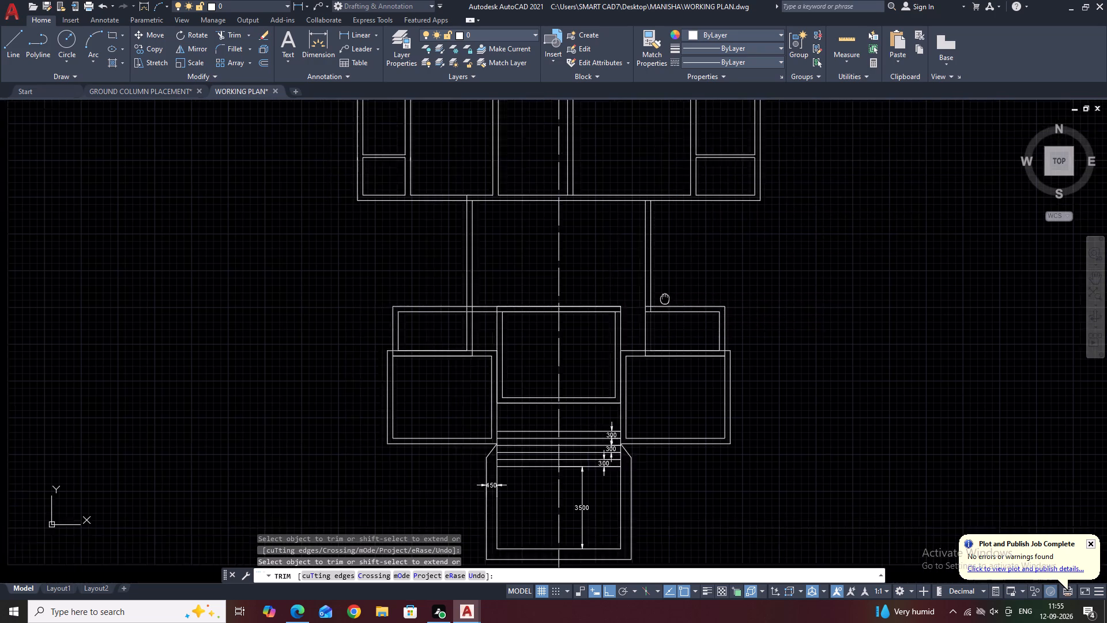
{"action": "middle_click_drag", "start_coordinate": [683, 275], "coordinate": [714, 245]}
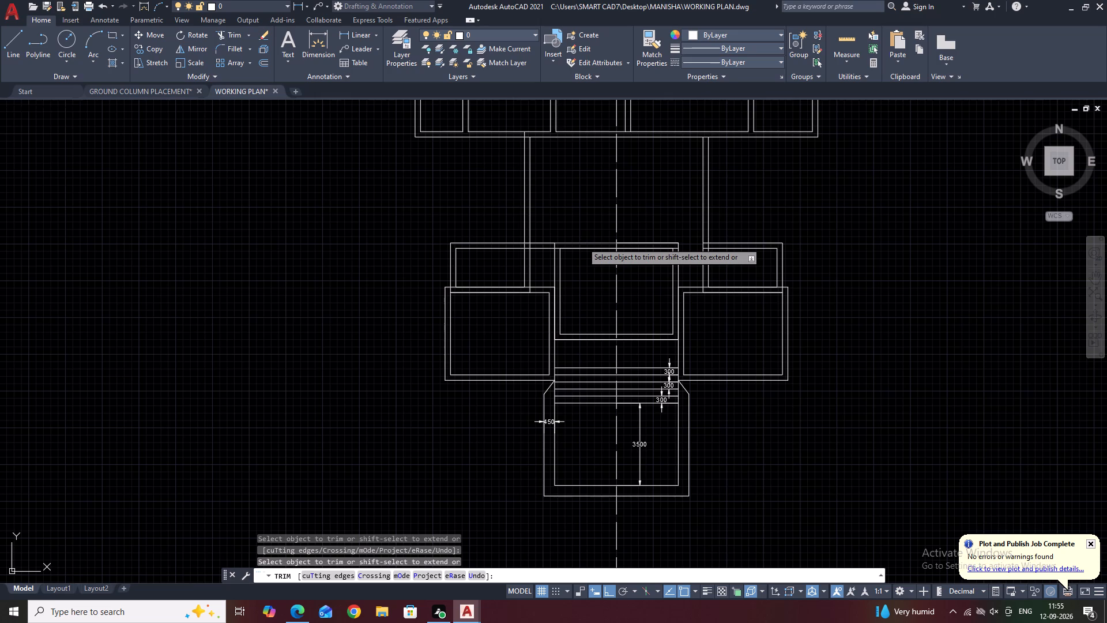
{"action": "left_click", "coordinate": [582, 242]}
{"action": "scroll", "coordinate": [633, 241], "scroll_direction": "up", "scroll_amount": 2}
{"action": "left_click", "coordinate": [634, 246]}
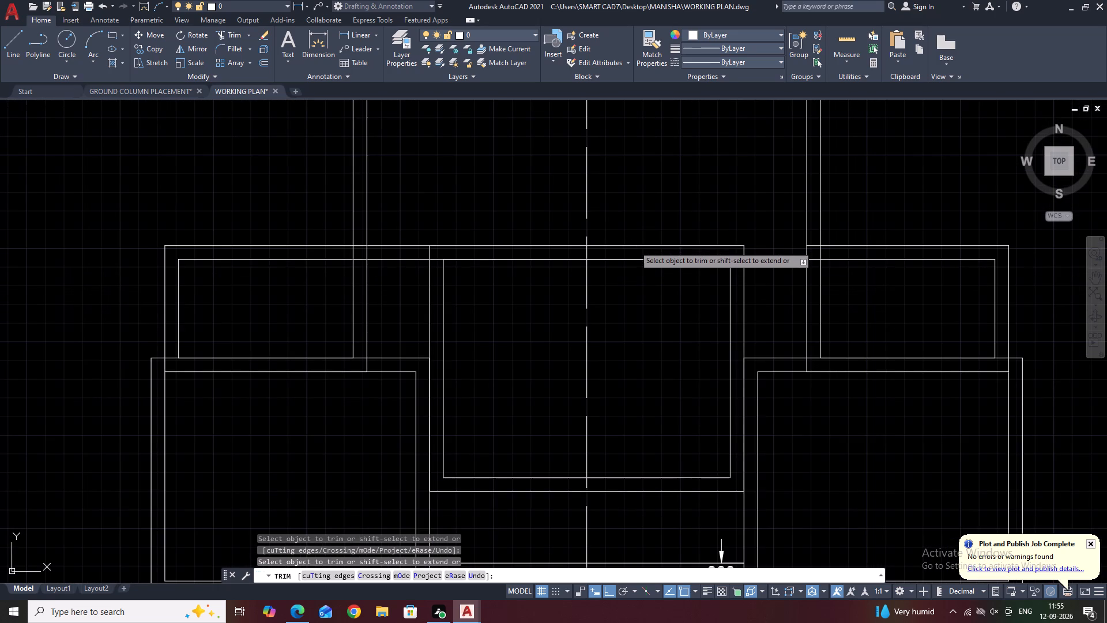
{"action": "left_click", "coordinate": [625, 260]}
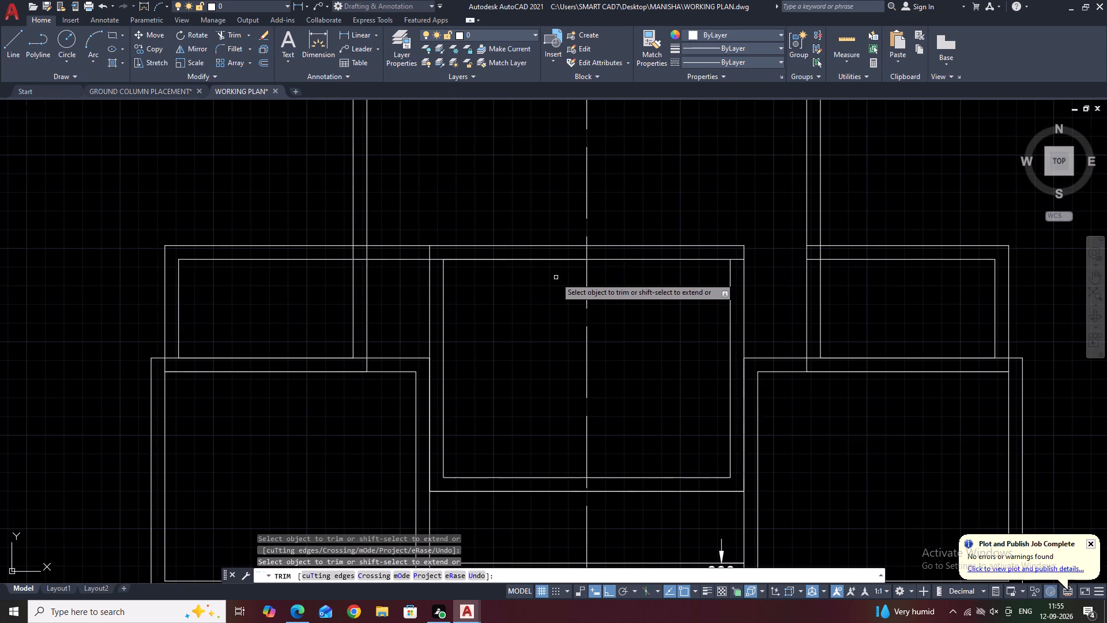
{"action": "left_click", "coordinate": [566, 258]}
{"action": "scroll", "coordinate": [719, 267], "scroll_direction": "up", "scroll_amount": 3}
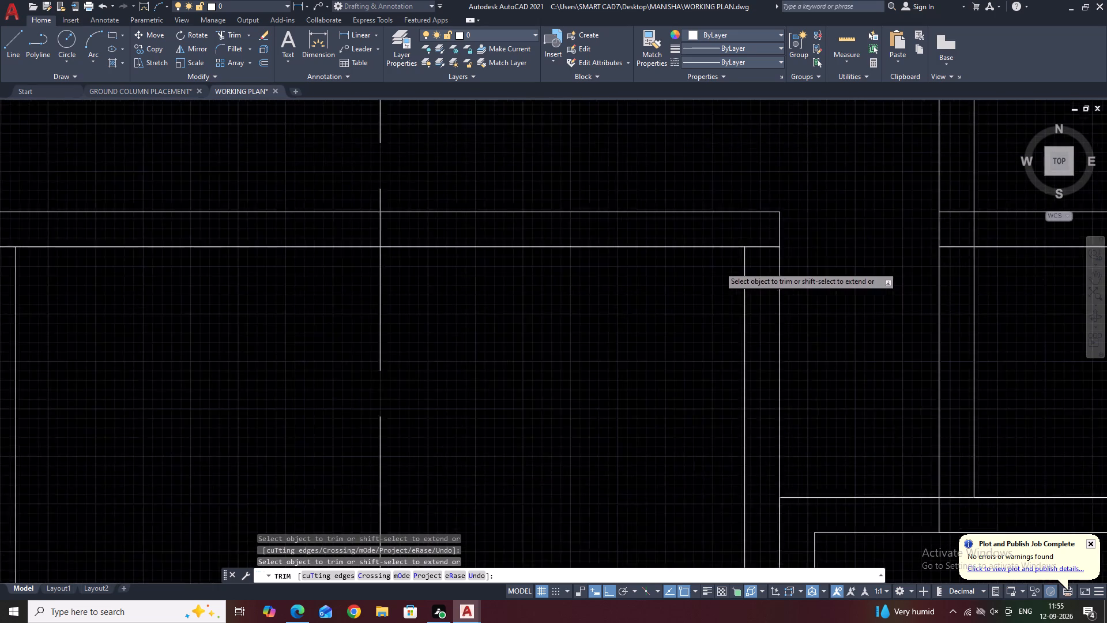
{"action": "left_click", "coordinate": [792, 227]}
{"action": "left_click_drag", "start_coordinate": [785, 276], "coordinate": [782, 290]}
Trim the central front room's upper left corner stub and the two horizontal lines between it and the left corridor wall.
{"action": "scroll", "coordinate": [781, 284], "scroll_direction": "down", "scroll_amount": 5}
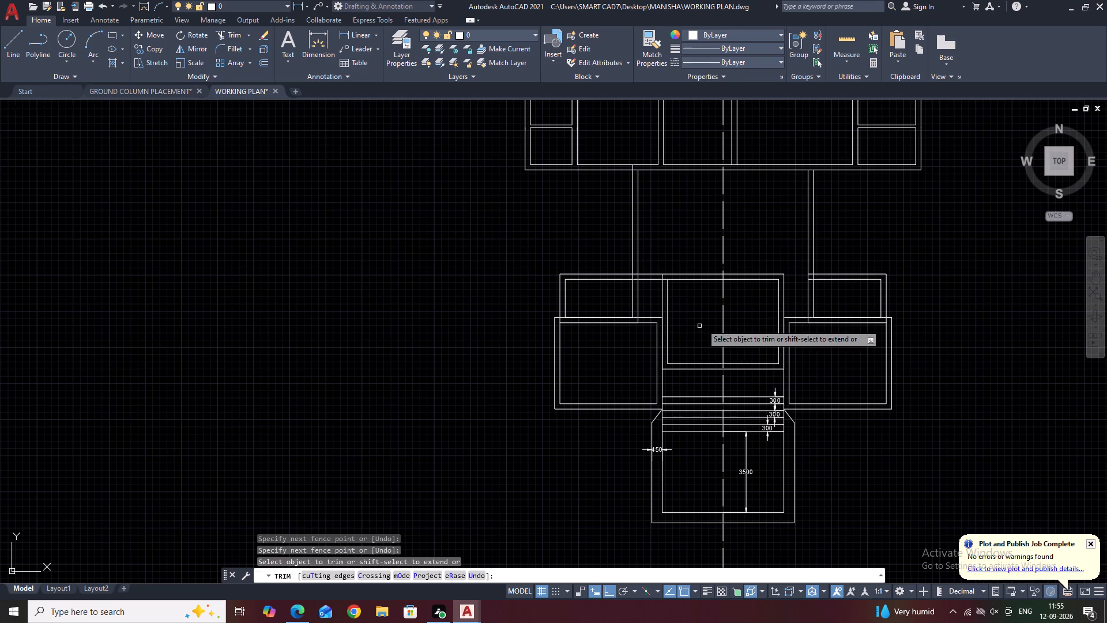
{"action": "scroll", "coordinate": [674, 286], "scroll_direction": "up", "scroll_amount": 3}
{"action": "left_click", "coordinate": [626, 257]}
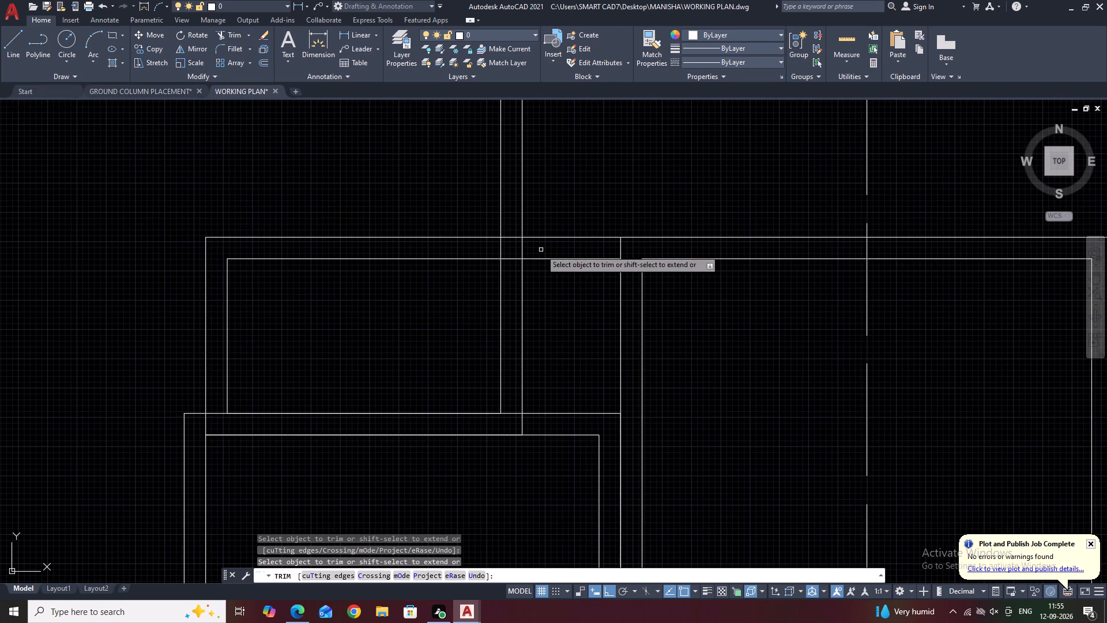
{"action": "left_click", "coordinate": [583, 208]}
{"action": "left_click", "coordinate": [560, 301]}
Trim the crossing wall line stubs at the upper right and lower right corners of the small left side room.
{"action": "scroll", "coordinate": [599, 224], "scroll_direction": "down", "scroll_amount": 5}
{"action": "scroll", "coordinate": [583, 233], "scroll_direction": "up", "scroll_amount": 5}
{"action": "left_click", "coordinate": [571, 196]}
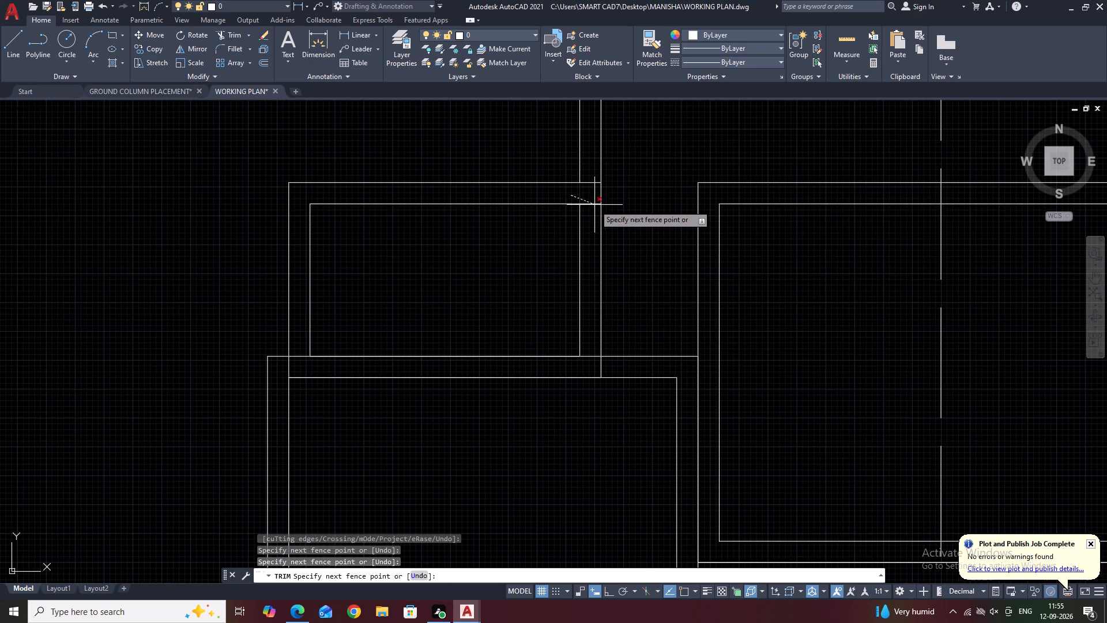
{"action": "left_click", "coordinate": [593, 206]}
{"action": "left_click", "coordinate": [606, 364]}
{"action": "left_click", "coordinate": [562, 366]}
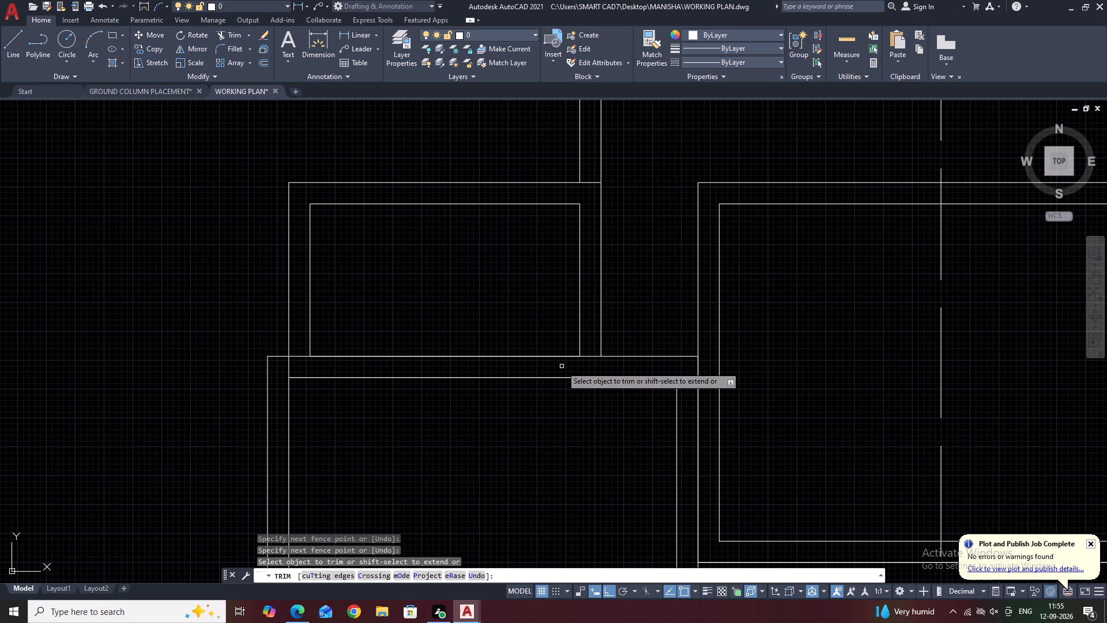
Trim the vertical wall line stub crossing the upper left corner of the large left front room.
{"action": "middle_click_drag", "start_coordinate": [631, 341], "coordinate": [682, 255]}
{"action": "scroll", "coordinate": [332, 285], "scroll_direction": "up", "scroll_amount": 1}
{"action": "left_click", "coordinate": [357, 274]}
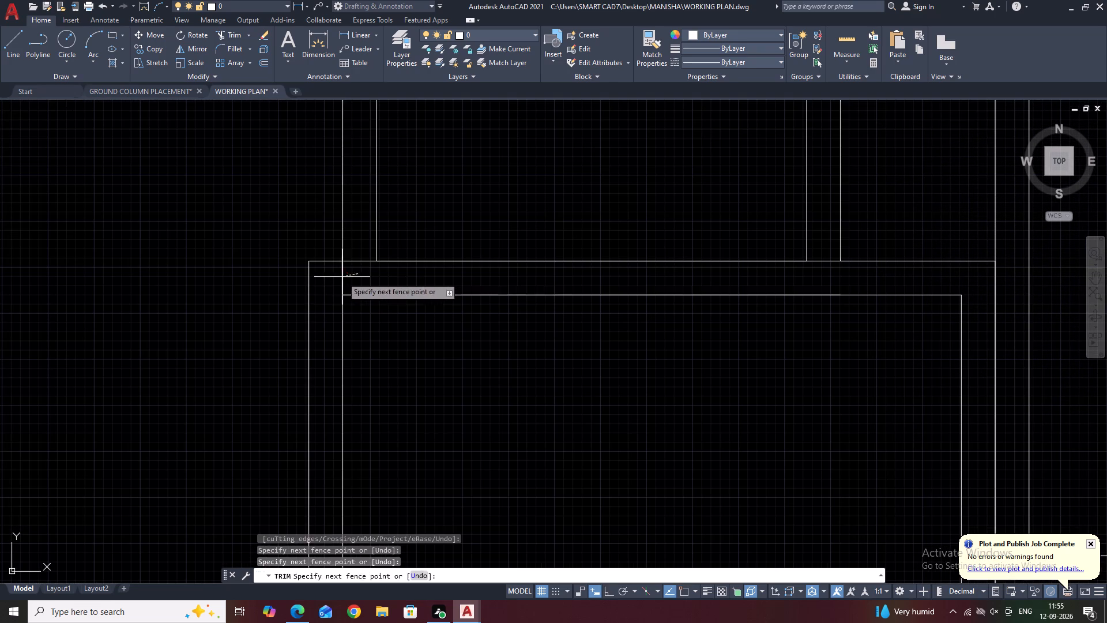
{"action": "left_click", "coordinate": [339, 278]}
Trim the duplicate line segments along the central front room's side and lower walls and the large side rooms' upper walls.
{"action": "scroll", "coordinate": [344, 254], "scroll_direction": "down", "scroll_amount": 5}
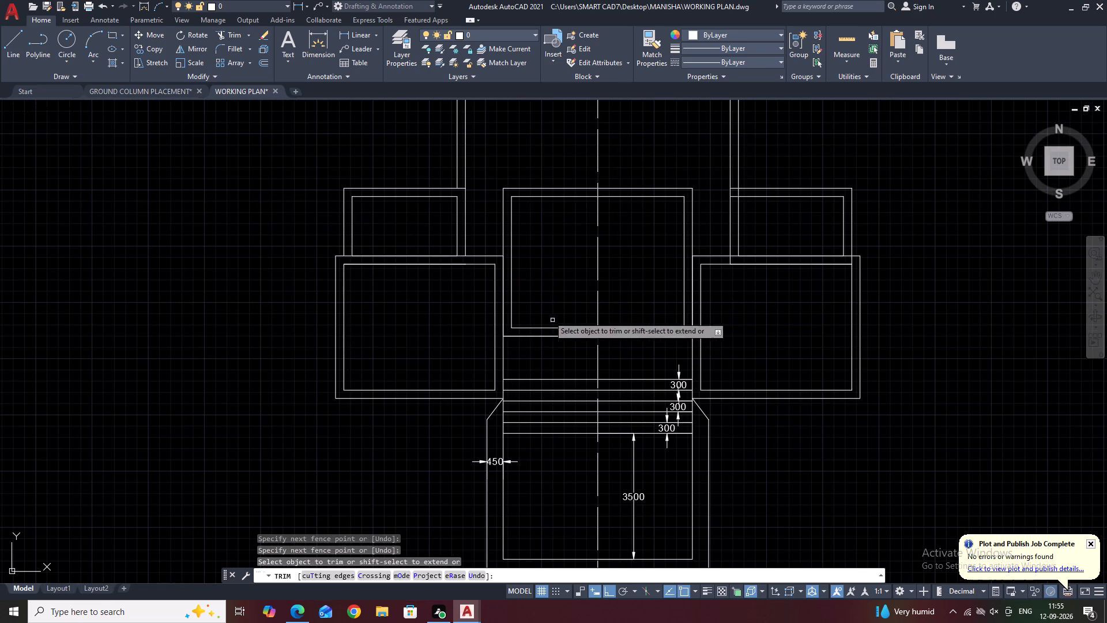
{"action": "left_click", "coordinate": [504, 293]}
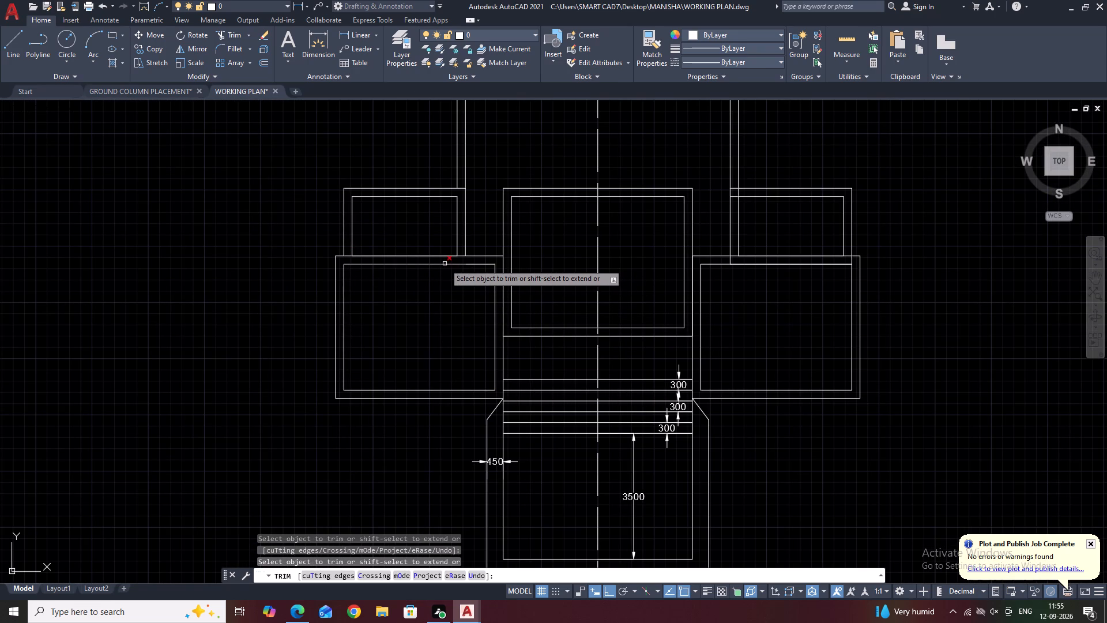
{"action": "left_click", "coordinate": [441, 264]}
{"action": "left_click", "coordinate": [438, 257]}
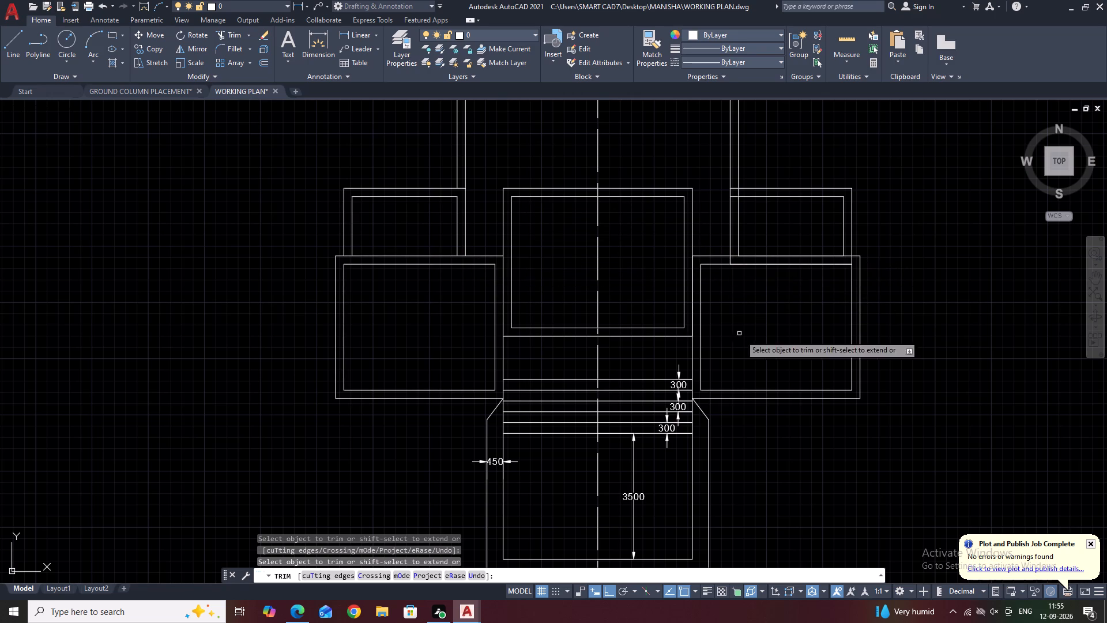
{"action": "left_click", "coordinate": [692, 283]}
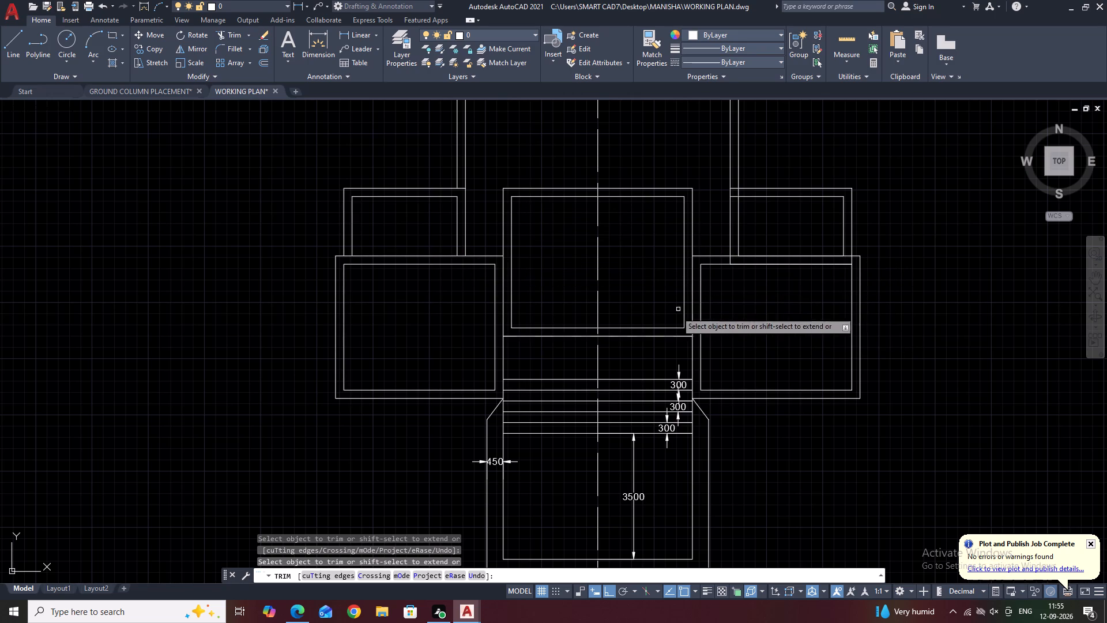
{"action": "left_click", "coordinate": [665, 336]}
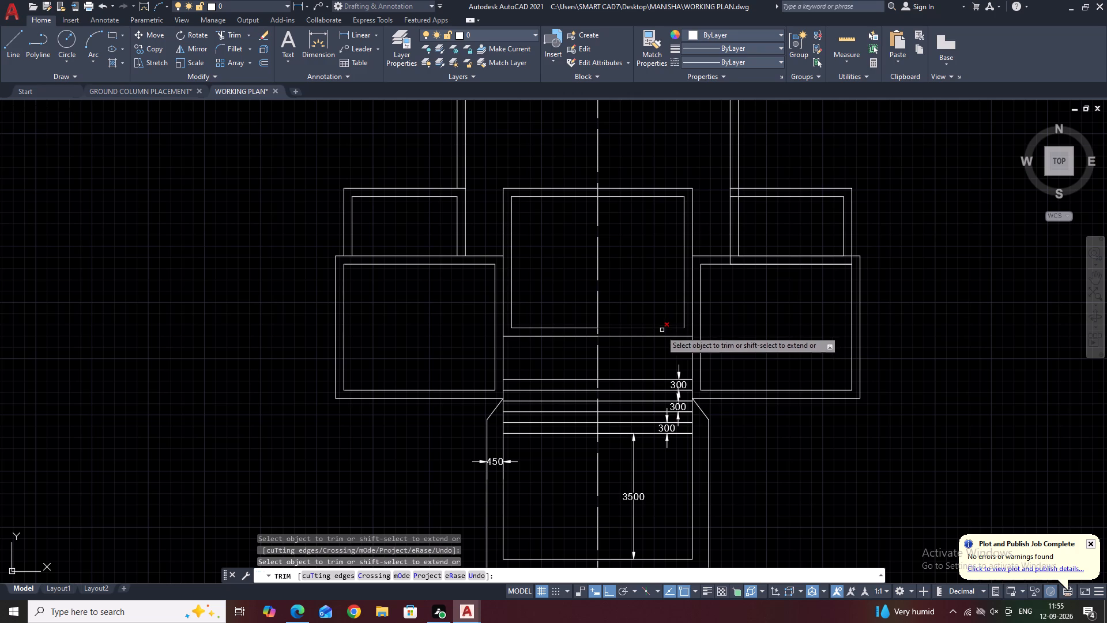
{"action": "left_click", "coordinate": [581, 335]}
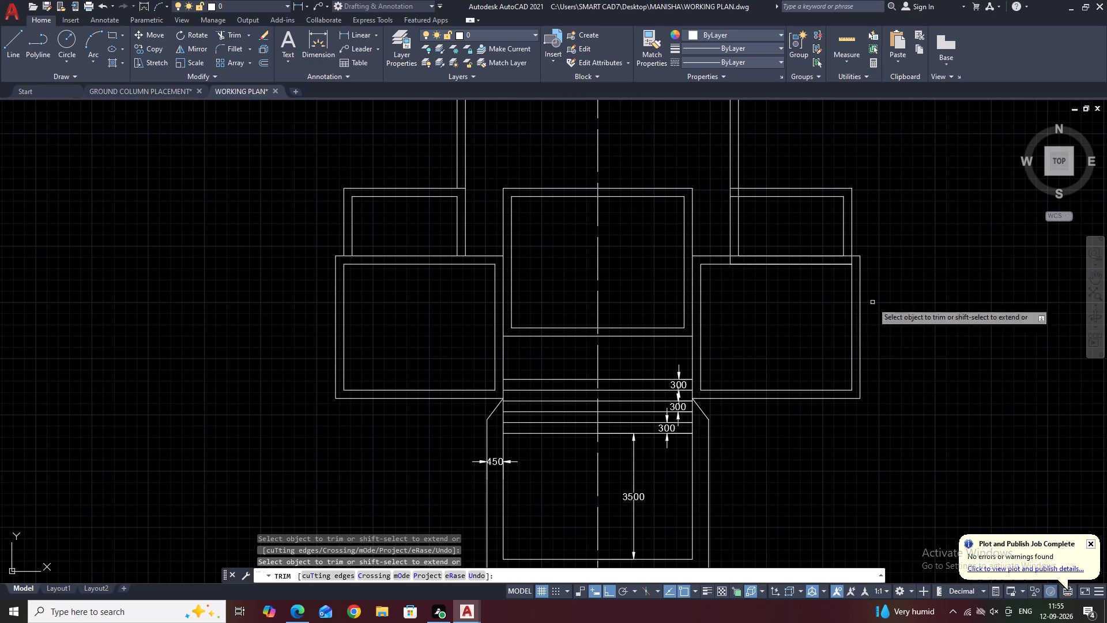
{"action": "left_click", "coordinate": [824, 264]}
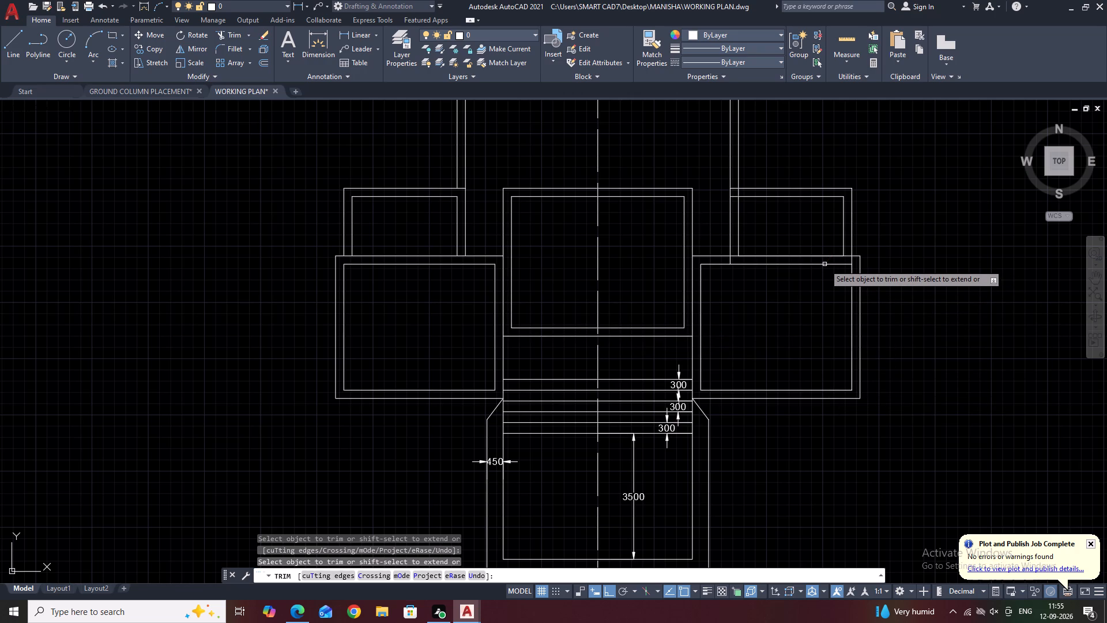
Trim the inner lower wall line of the top room row between the two partition lines just past the centre line.
{"action": "middle_click_drag", "start_coordinate": [771, 246], "coordinate": [807, 342]}
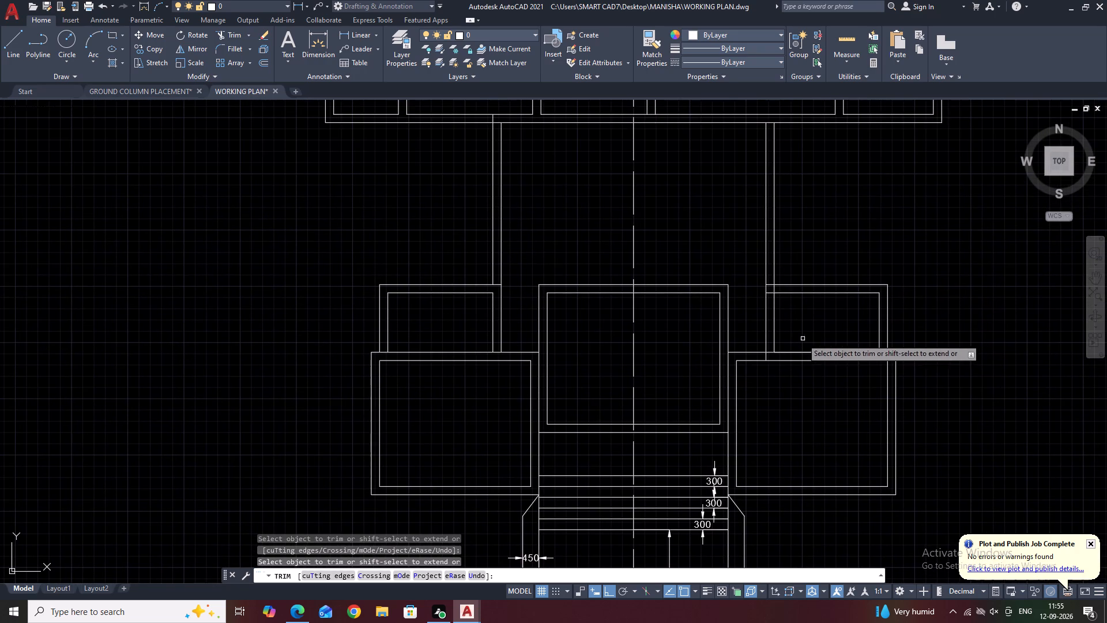
{"action": "middle_click_drag", "start_coordinate": [739, 269], "coordinate": [767, 324]}
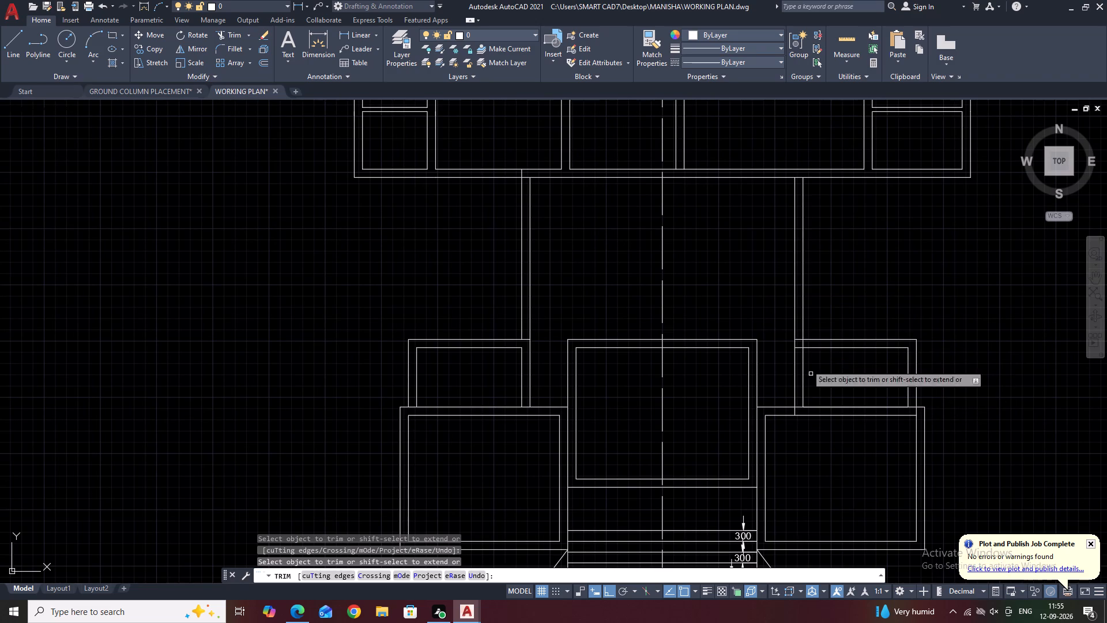
{"action": "middle_click_drag", "start_coordinate": [696, 166], "coordinate": [705, 268]}
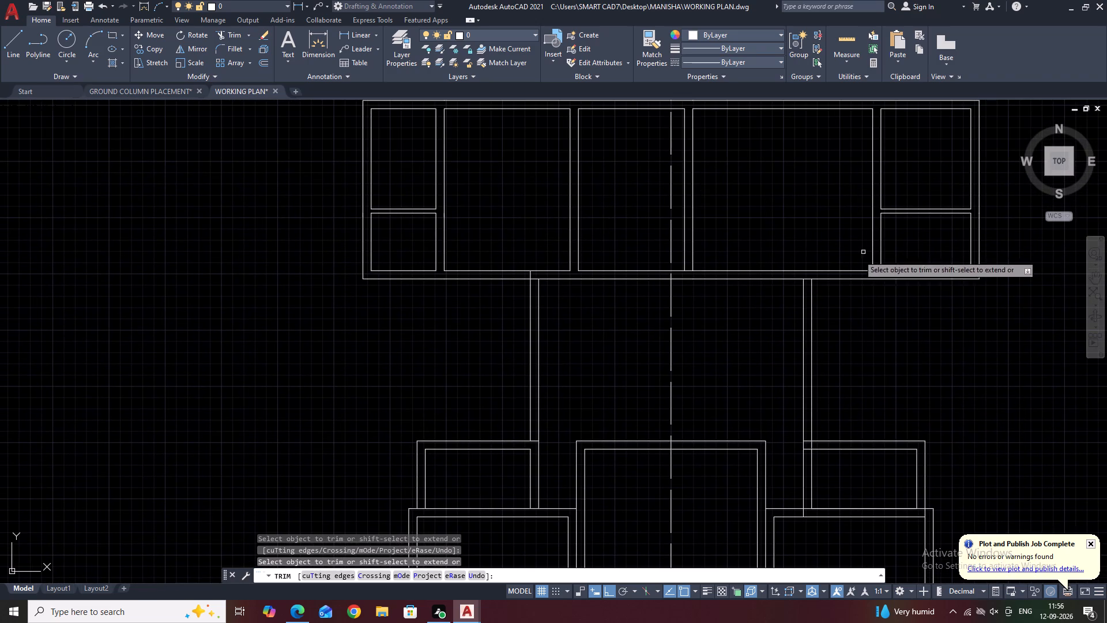
{"action": "scroll", "coordinate": [690, 274], "scroll_direction": "up", "scroll_amount": 3}
{"action": "left_click_drag", "start_coordinate": [683, 258], "coordinate": [683, 260]}
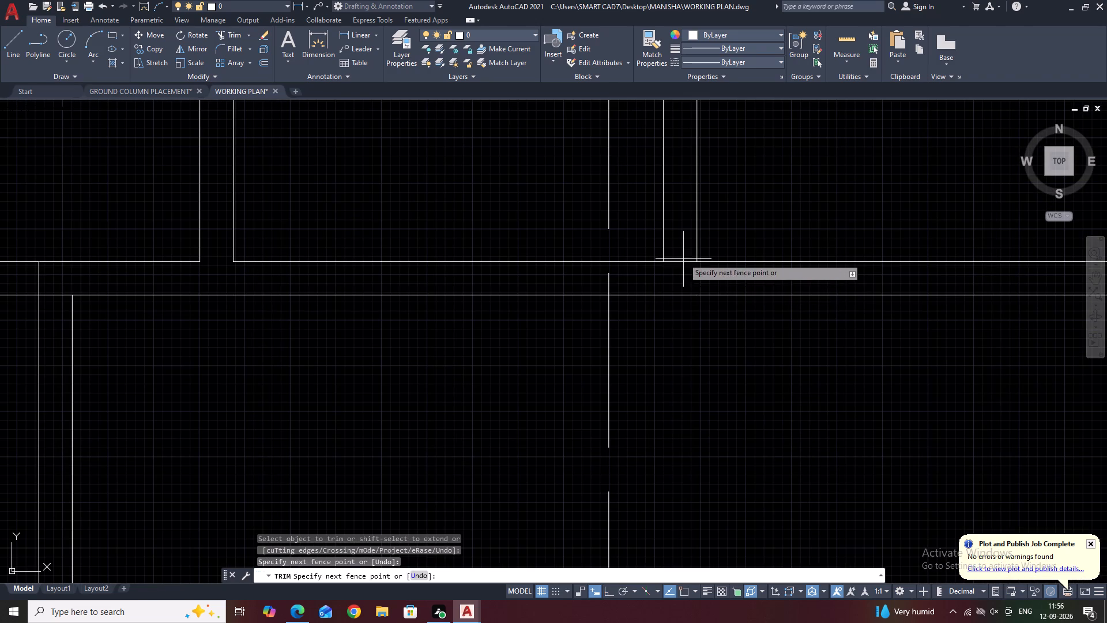
{"action": "left_click_drag", "start_coordinate": [683, 260], "coordinate": [684, 264]}
{"action": "left_click", "coordinate": [684, 269]}
{"action": "scroll", "coordinate": [748, 291], "scroll_direction": "down", "scroll_amount": 5}
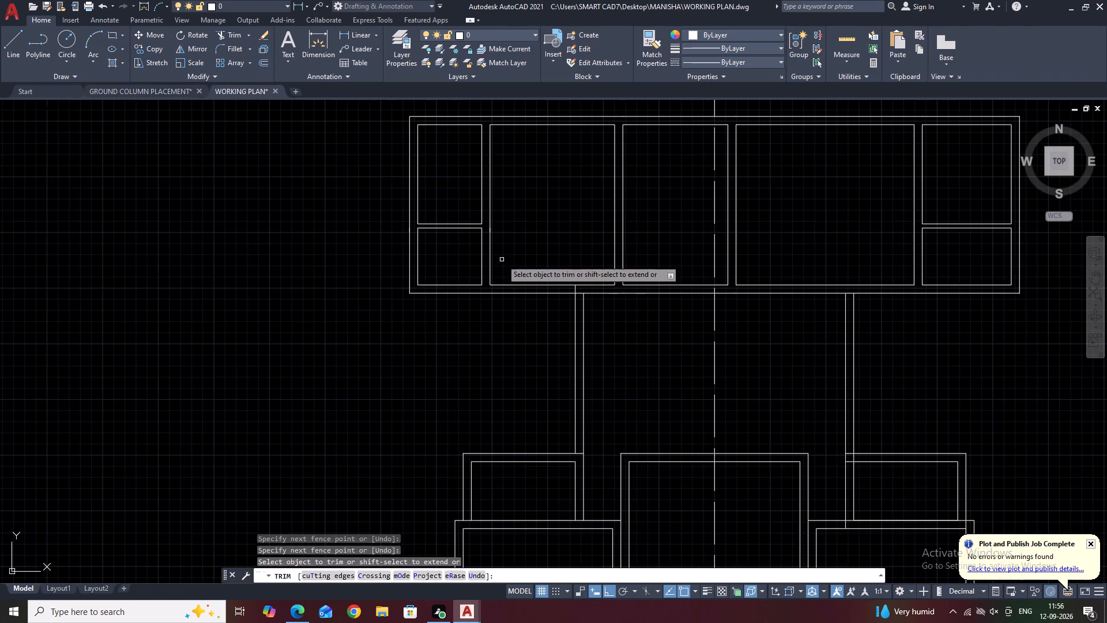
Trim the lower part of the second top-row room's left wall line and stretch the remainder to the room's lower left corner.
{"action": "left_click", "coordinate": [490, 231]}
{"action": "right_click", "coordinate": [530, 242]}
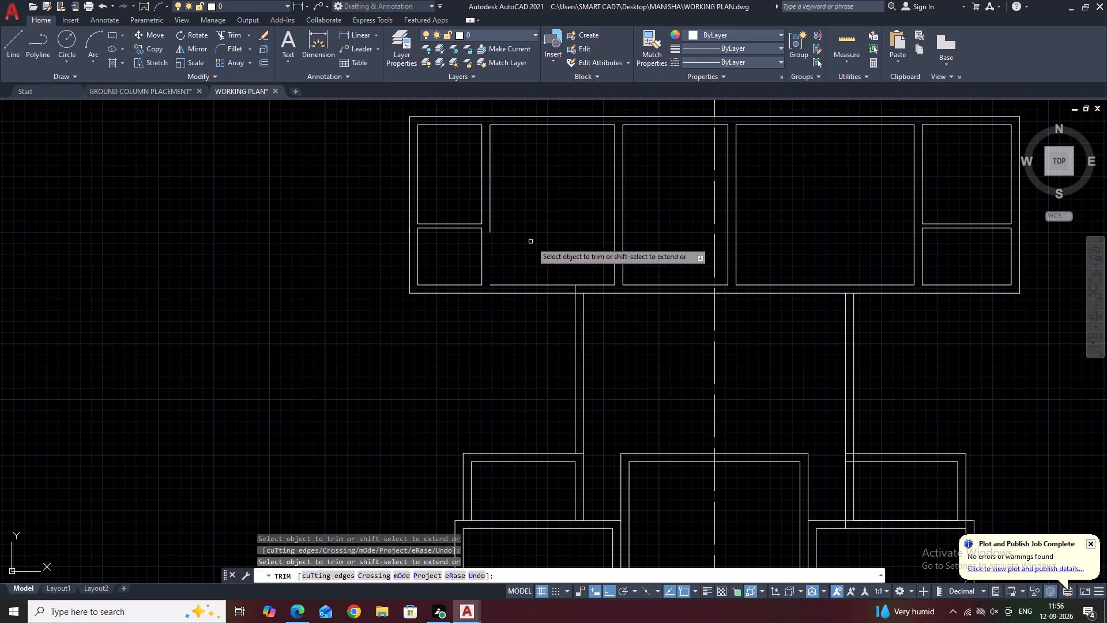
{"action": "left_click", "coordinate": [553, 261]}
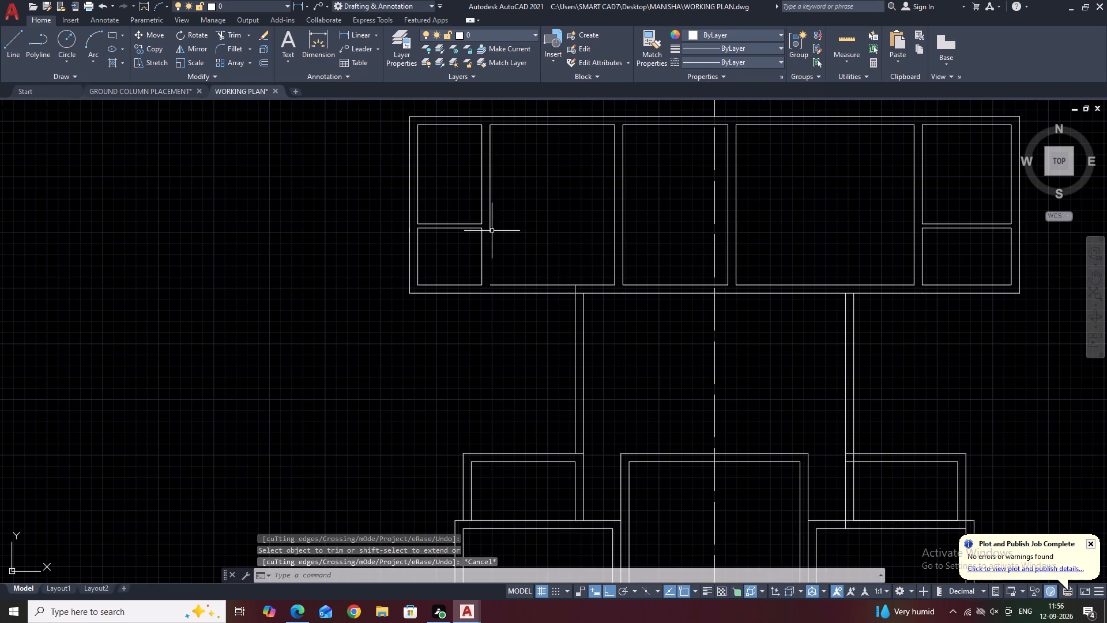
{"action": "left_click", "coordinate": [491, 230]}
{"action": "left_click", "coordinate": [491, 230]}
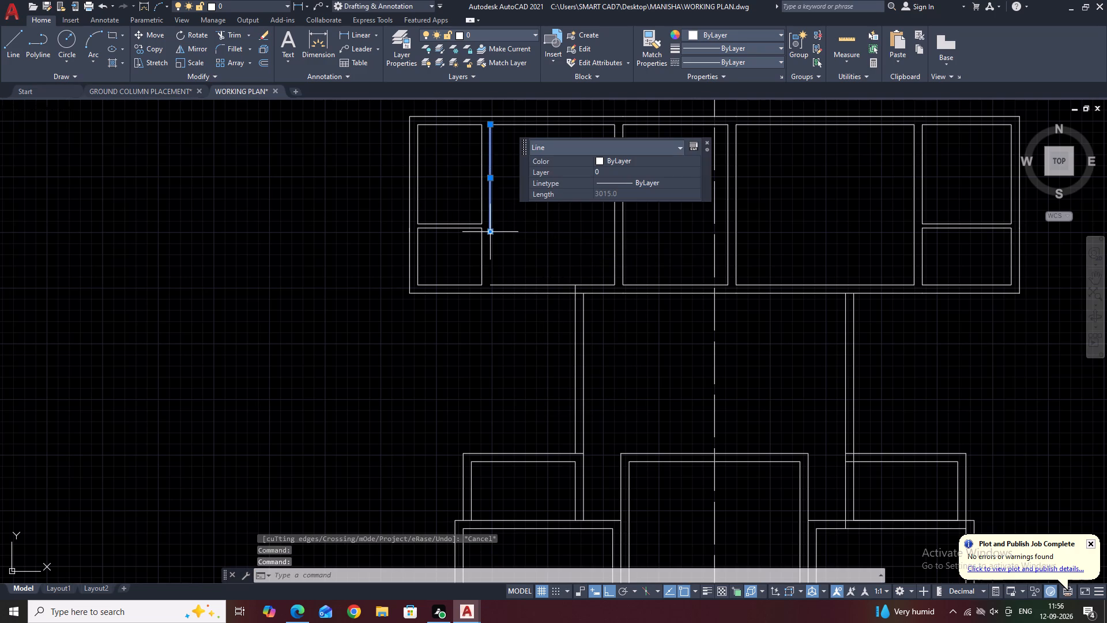
{"action": "left_click", "coordinate": [491, 231]}
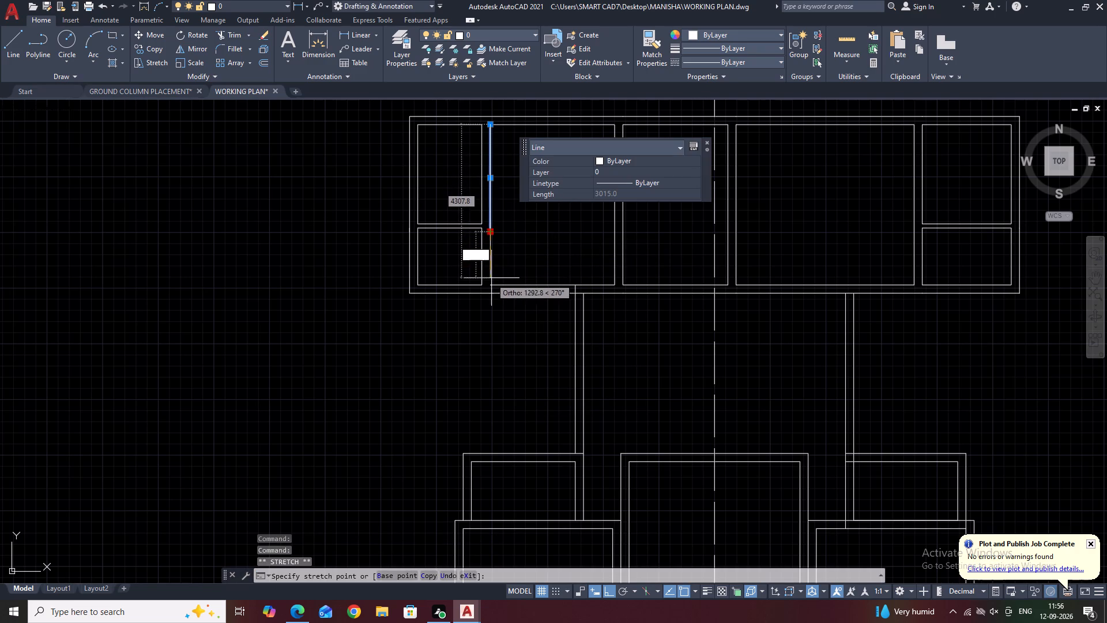
{"action": "left_click", "coordinate": [492, 283]}
{"action": "right_click", "coordinate": [515, 260]}
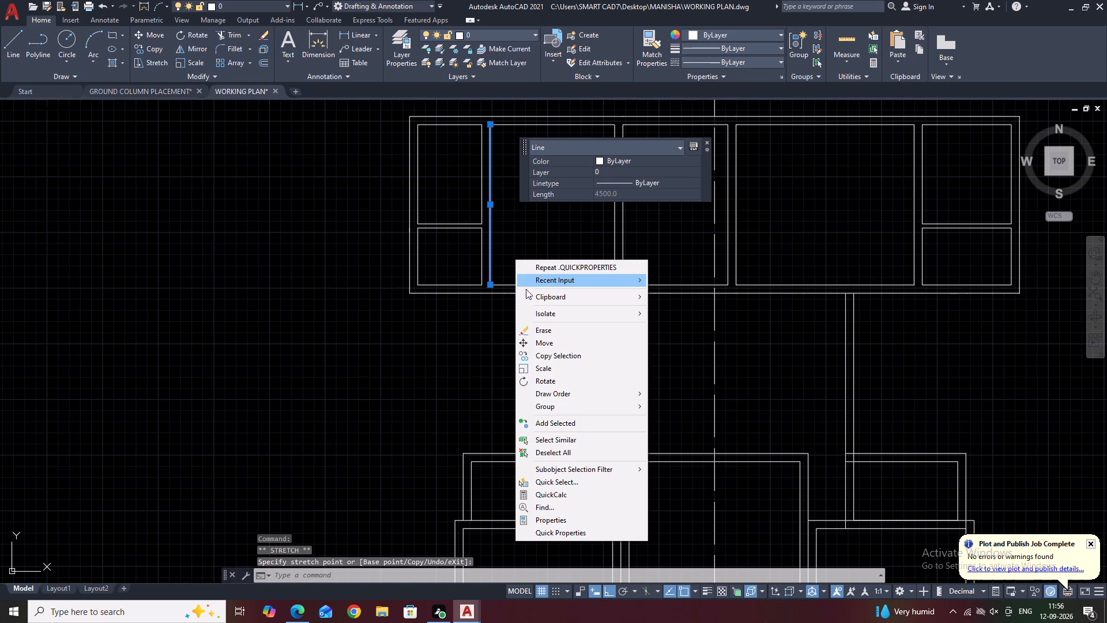
{"action": "left_click", "coordinate": [576, 451]}
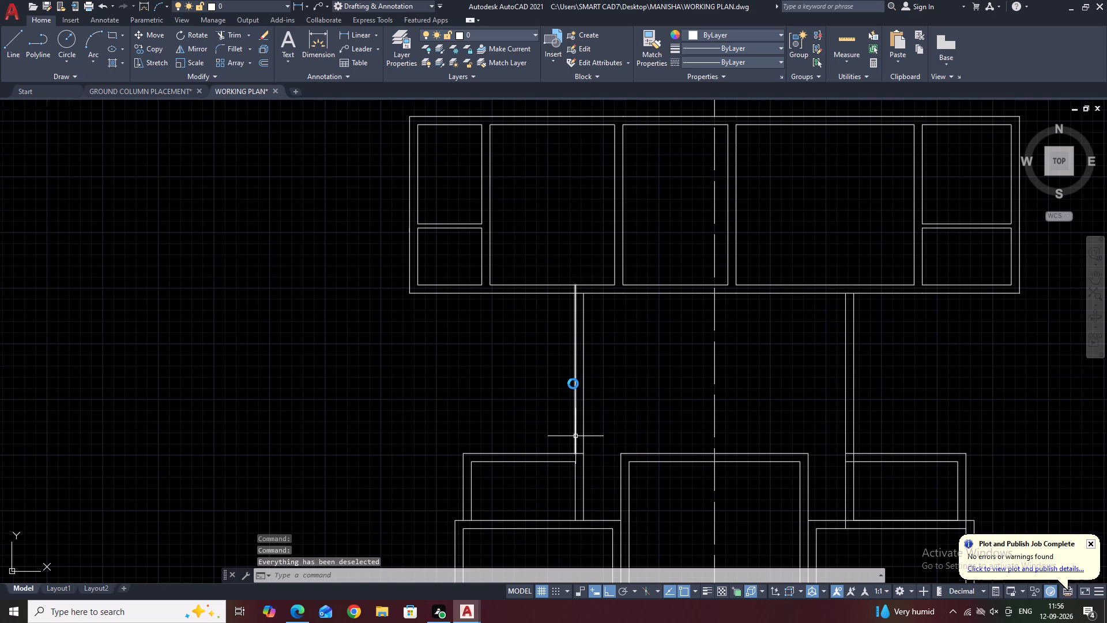
Stretch the upper end of the left corridor wall's outer line back to the top room row's outer lower wall line.
{"action": "scroll", "coordinate": [575, 295], "scroll_direction": "up", "scroll_amount": 2}
{"action": "left_click", "coordinate": [583, 282]}
{"action": "left_click", "coordinate": [567, 279]}
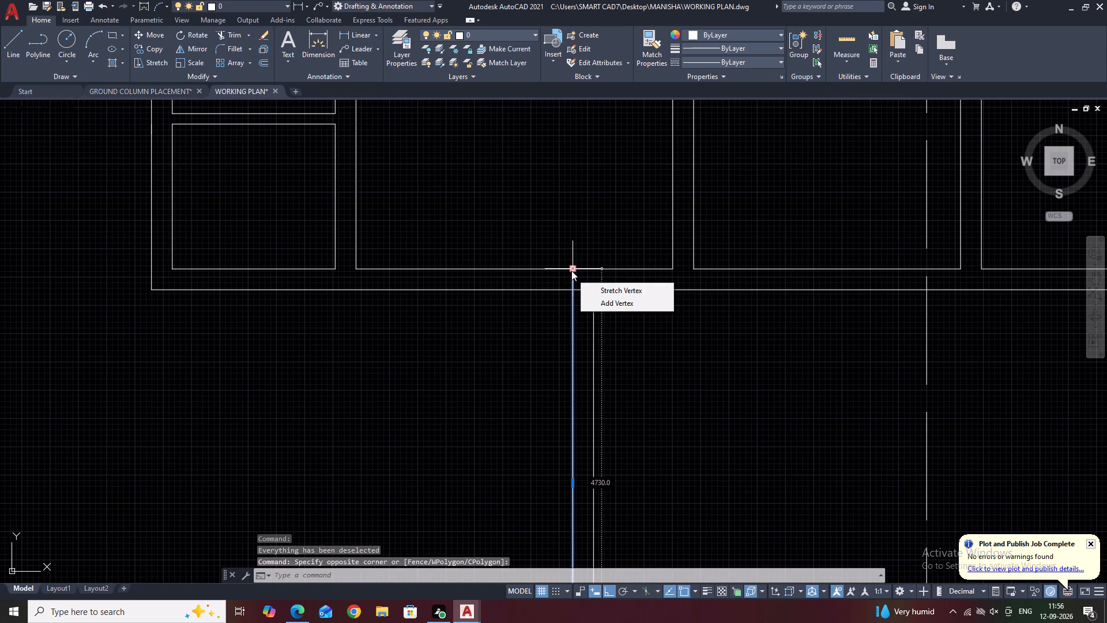
{"action": "left_click", "coordinate": [571, 271]}
{"action": "left_click", "coordinate": [570, 288]}
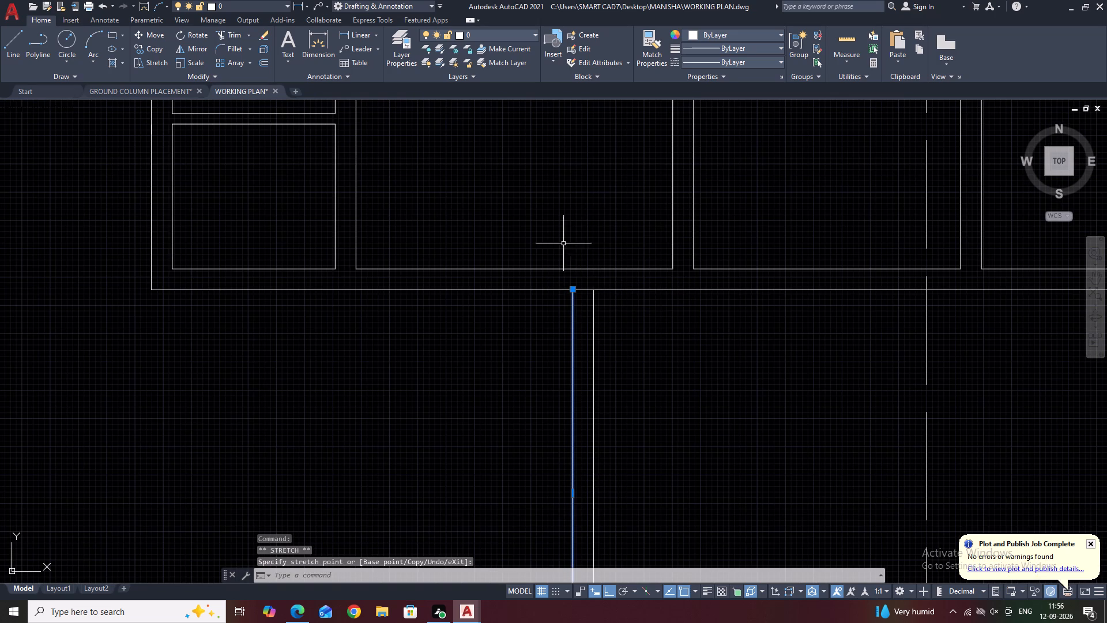
{"action": "right_click", "coordinate": [563, 222]}
{"action": "left_click", "coordinate": [615, 436]}
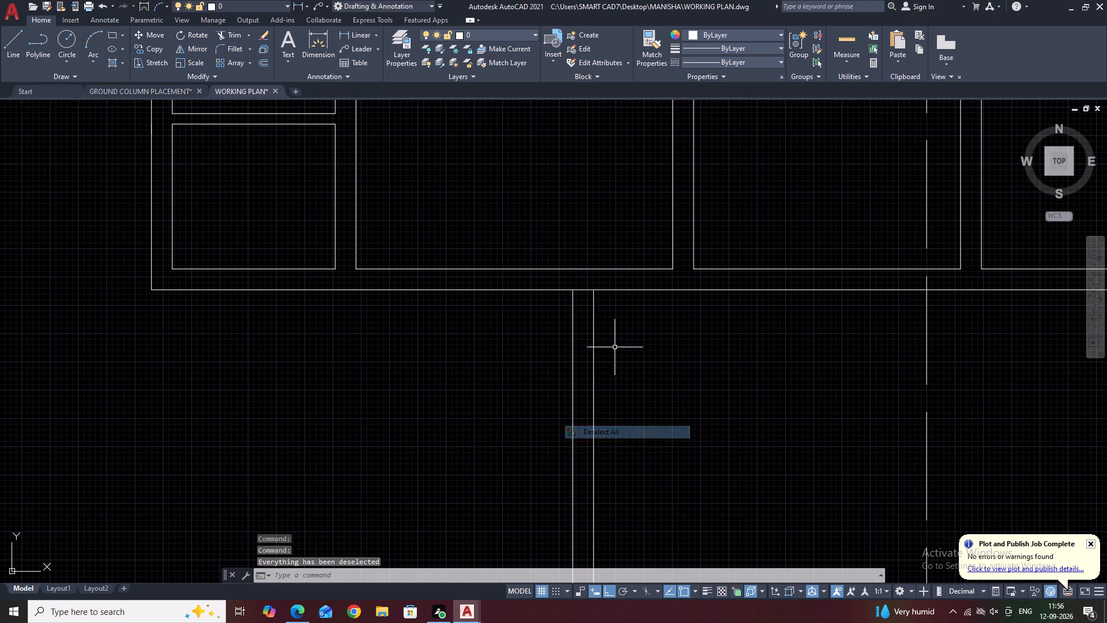
Examine the right corridor wall, the front rooms and the whole plan for remaining overlapping wall lines.
{"action": "scroll", "coordinate": [613, 273], "scroll_direction": "down", "scroll_amount": 4}
{"action": "middle_click_drag", "start_coordinate": [771, 329], "coordinate": [661, 224]}
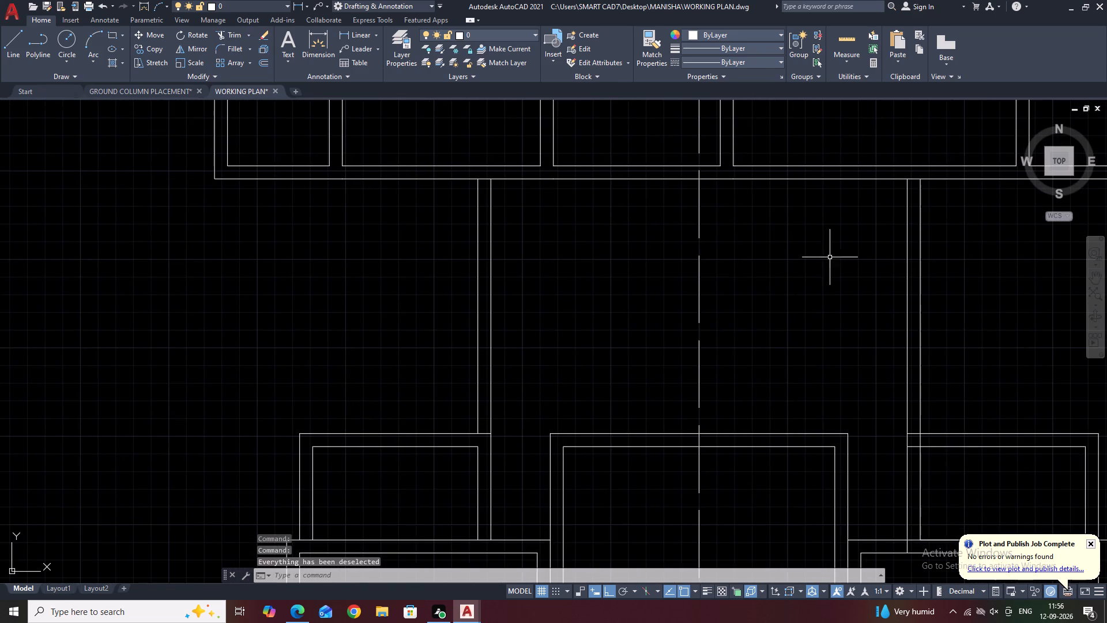
{"action": "middle_click_drag", "start_coordinate": [939, 286], "coordinate": [730, 307]}
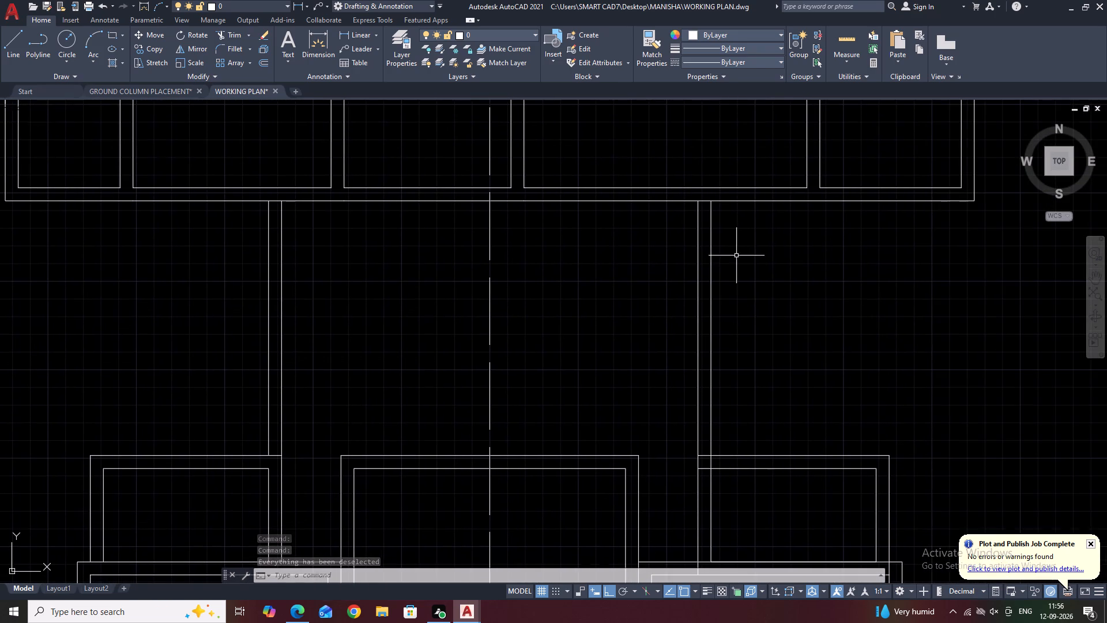
{"action": "middle_click_drag", "start_coordinate": [755, 337], "coordinate": [730, 198]}
{"action": "middle_click_drag", "start_coordinate": [664, 238], "coordinate": [813, 311]}
{"action": "scroll", "coordinate": [813, 311], "scroll_direction": "down", "scroll_amount": 3}
{"action": "middle_click_drag", "start_coordinate": [860, 336], "coordinate": [748, 206]}
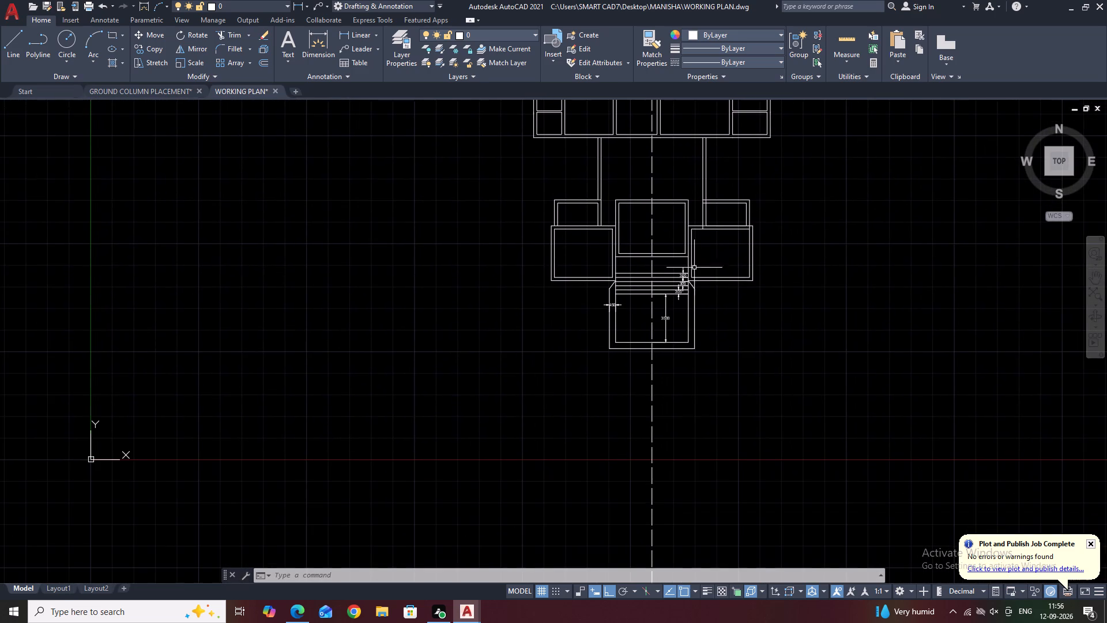
{"action": "middle_click_drag", "start_coordinate": [675, 333], "coordinate": [712, 399]}
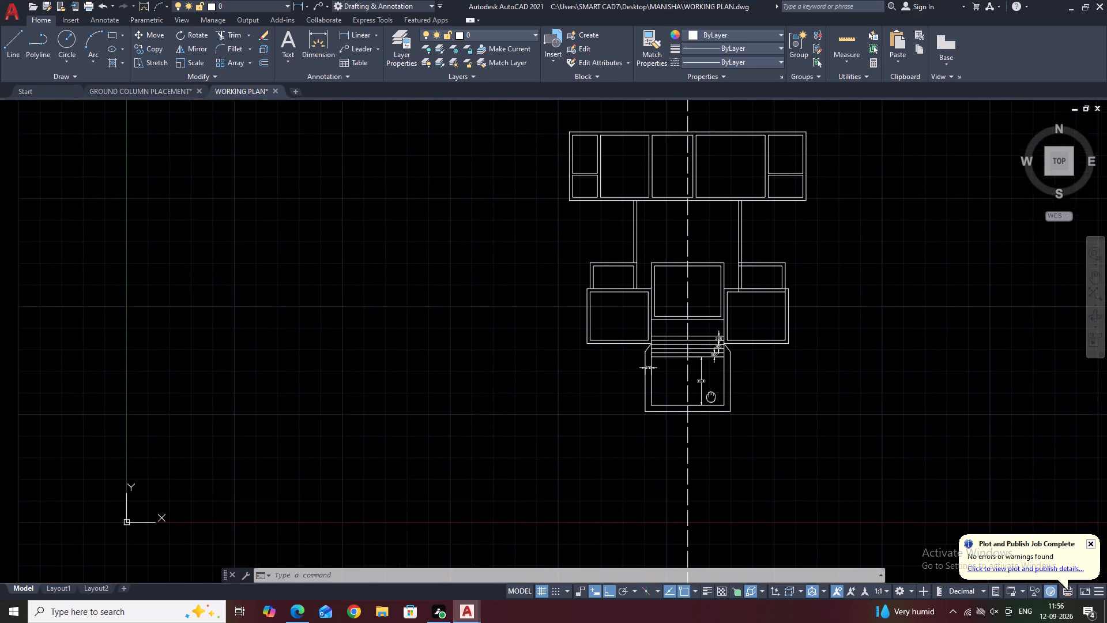
{"action": "middle_click_drag", "start_coordinate": [712, 399], "coordinate": [738, 466]}
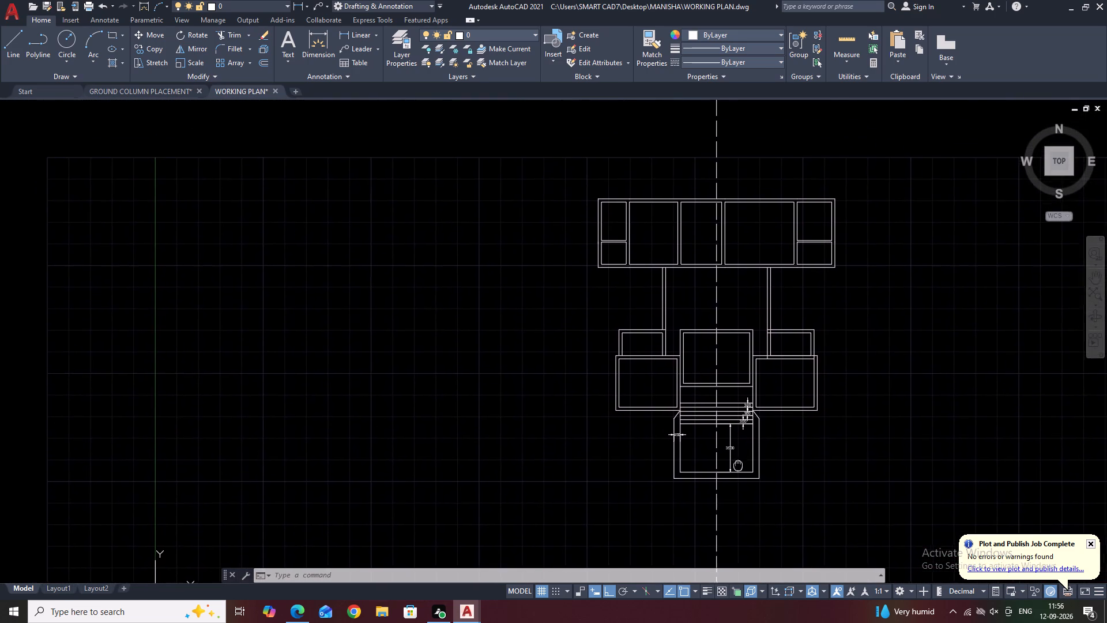
{"action": "middle_click_drag", "start_coordinate": [738, 466], "coordinate": [733, 471]}
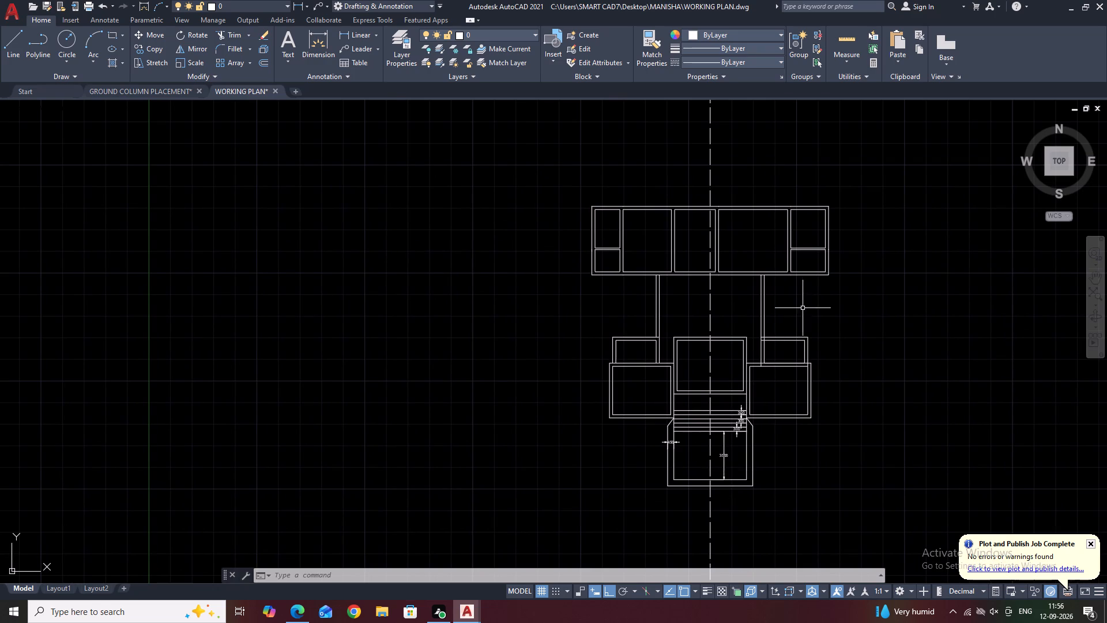
Stretch the end vertex of the right corridor wall's outer polyline onto its lower corner, collapsing the short horizontal segment.
{"action": "scroll", "coordinate": [767, 308], "scroll_direction": "up", "scroll_amount": 2}
{"action": "left_click", "coordinate": [754, 309]}
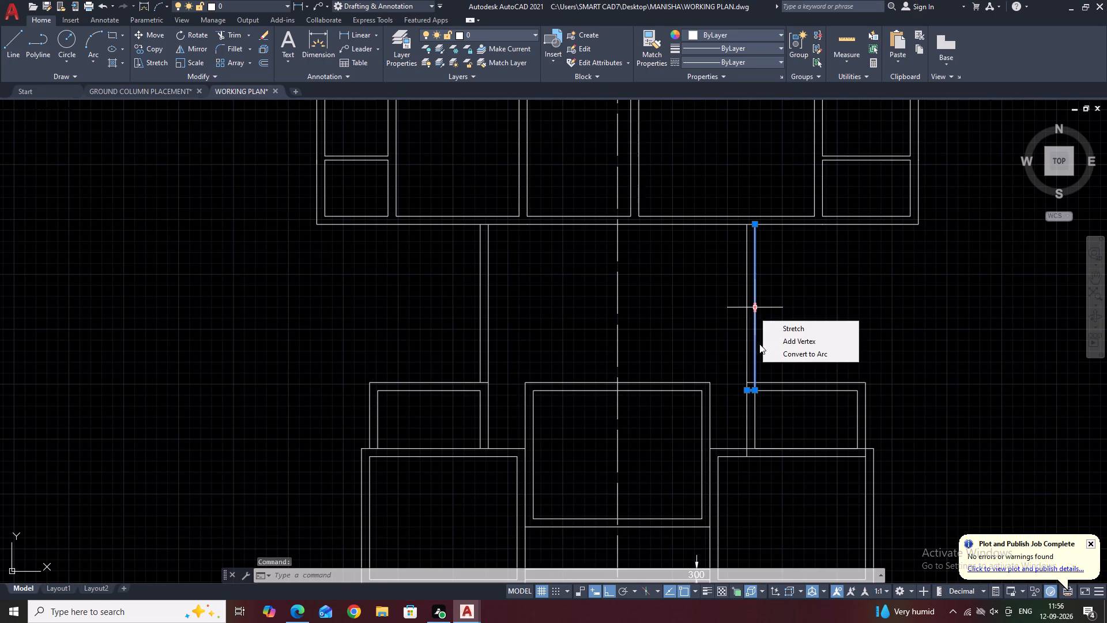
{"action": "scroll", "coordinate": [754, 399], "scroll_direction": "up", "scroll_amount": 3}
{"action": "left_click", "coordinate": [716, 365]}
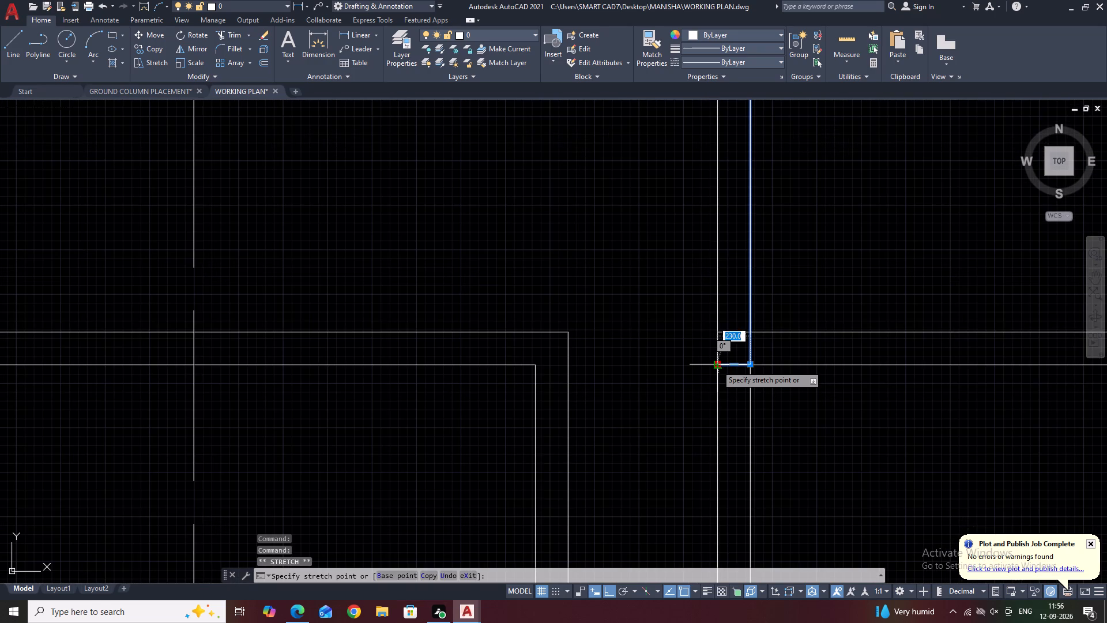
{"action": "left_click", "coordinate": [751, 365]}
Offset the right corridor wall's outer line 300 outward, away from the corridor.
{"action": "middle_click_drag", "start_coordinate": [775, 241], "coordinate": [770, 252]}
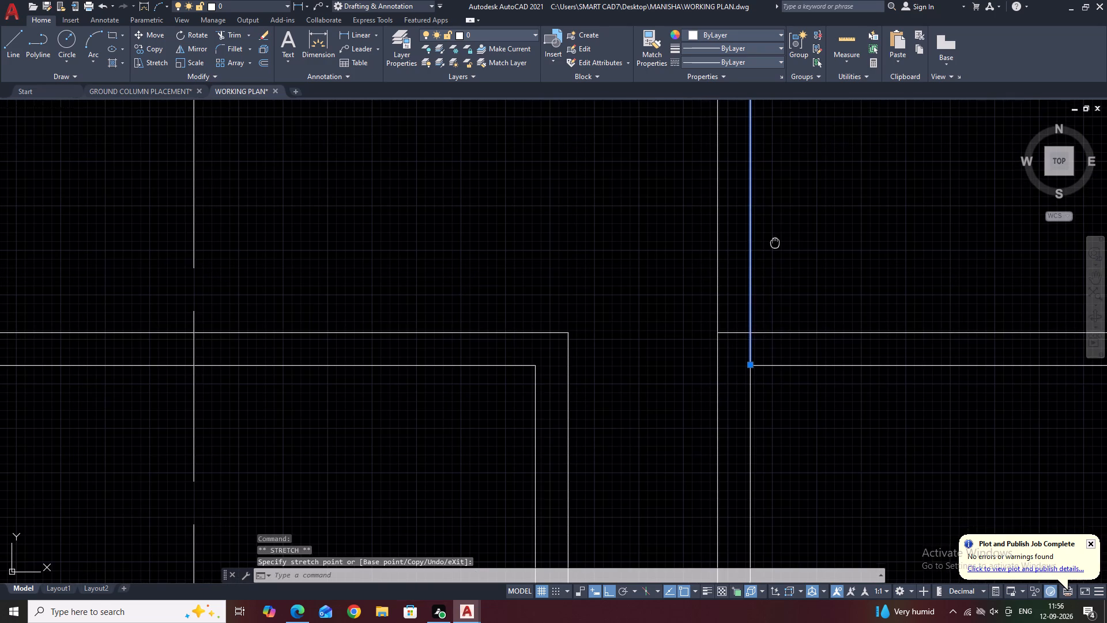
{"action": "middle_click_drag", "start_coordinate": [770, 252], "coordinate": [636, 470]}
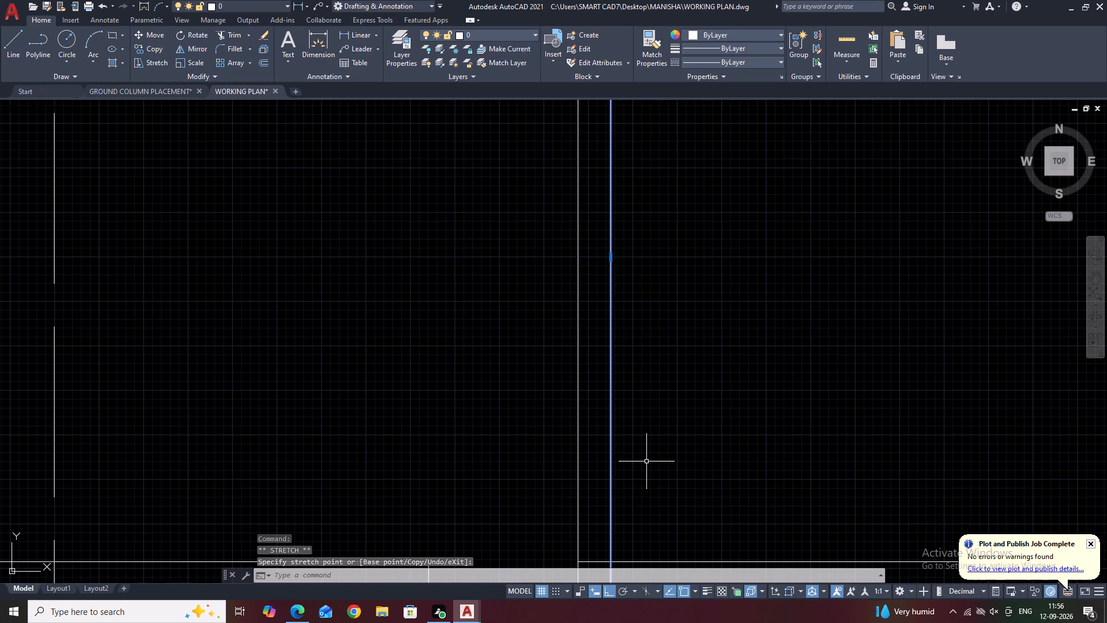
{"action": "type", "text": "O"}
{"action": "key", "text": "space"}
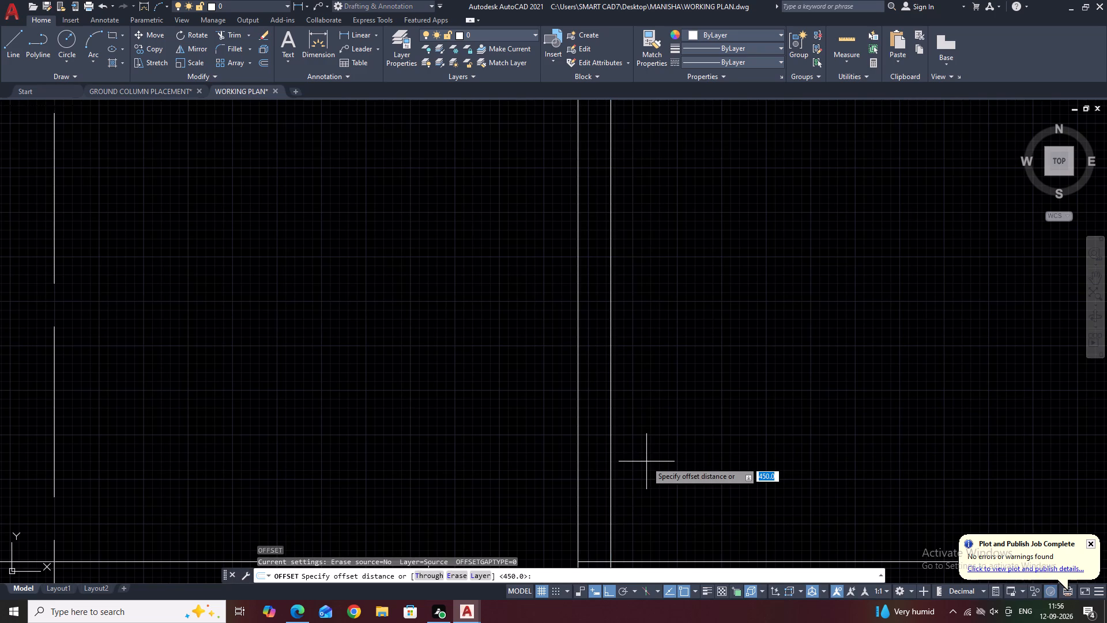
{"action": "type", "text": "300"}
{"action": "key", "text": "Return"}
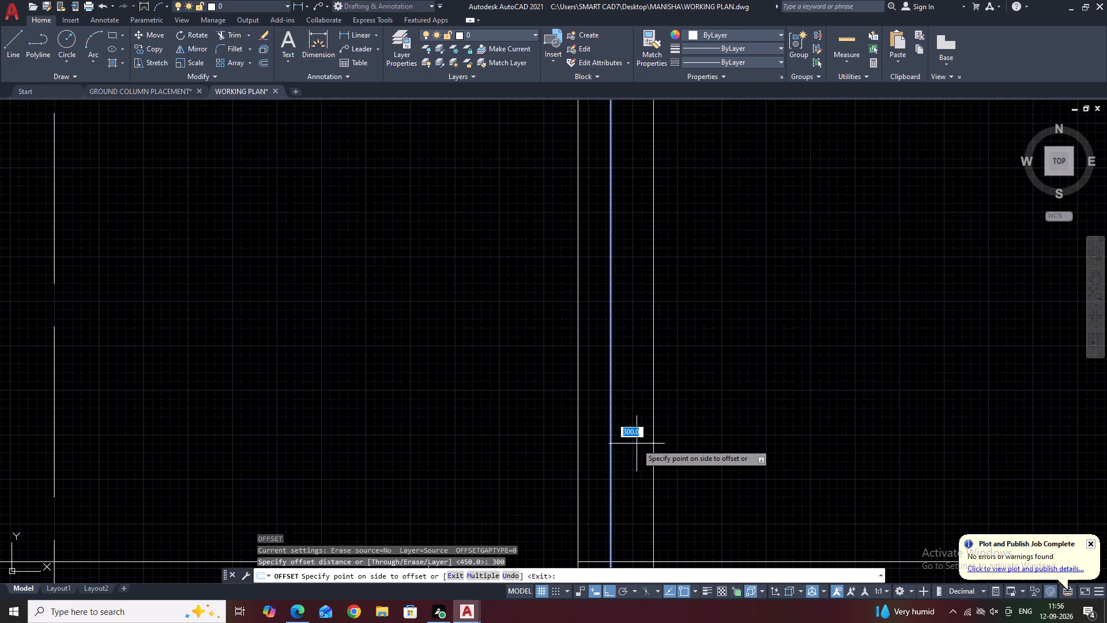
{"action": "left_click", "coordinate": [739, 410]}
{"action": "scroll", "coordinate": [789, 384], "scroll_direction": "down", "scroll_amount": 8}
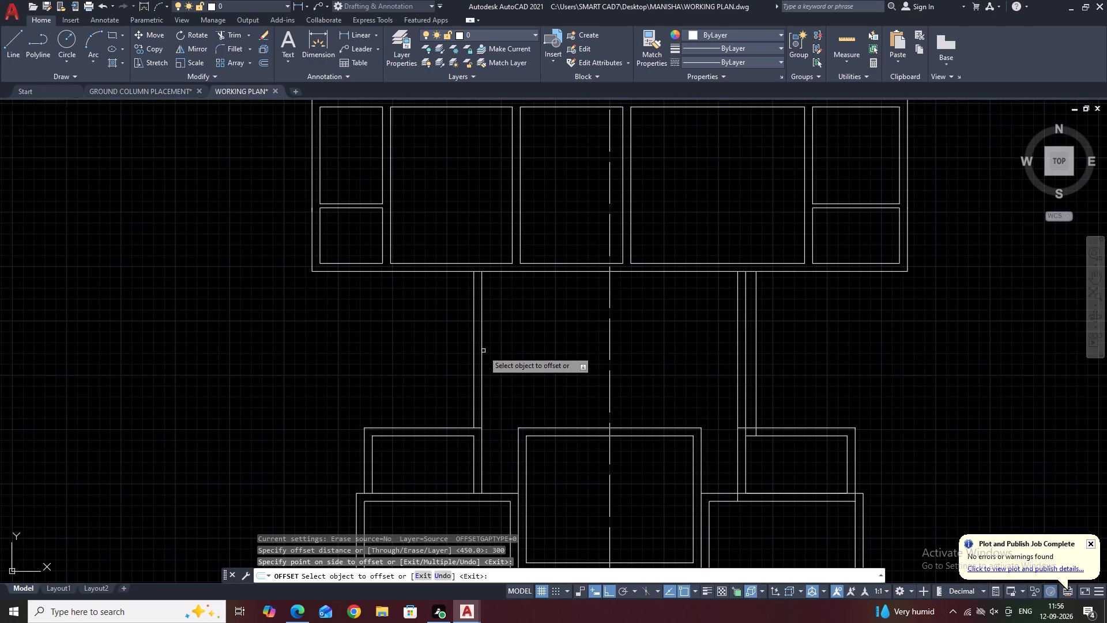
Offset the left corridor wall's outer line 300 outward, away from the corridor.
{"action": "left_click", "coordinate": [473, 357]}
{"action": "left_click", "coordinate": [436, 354]}
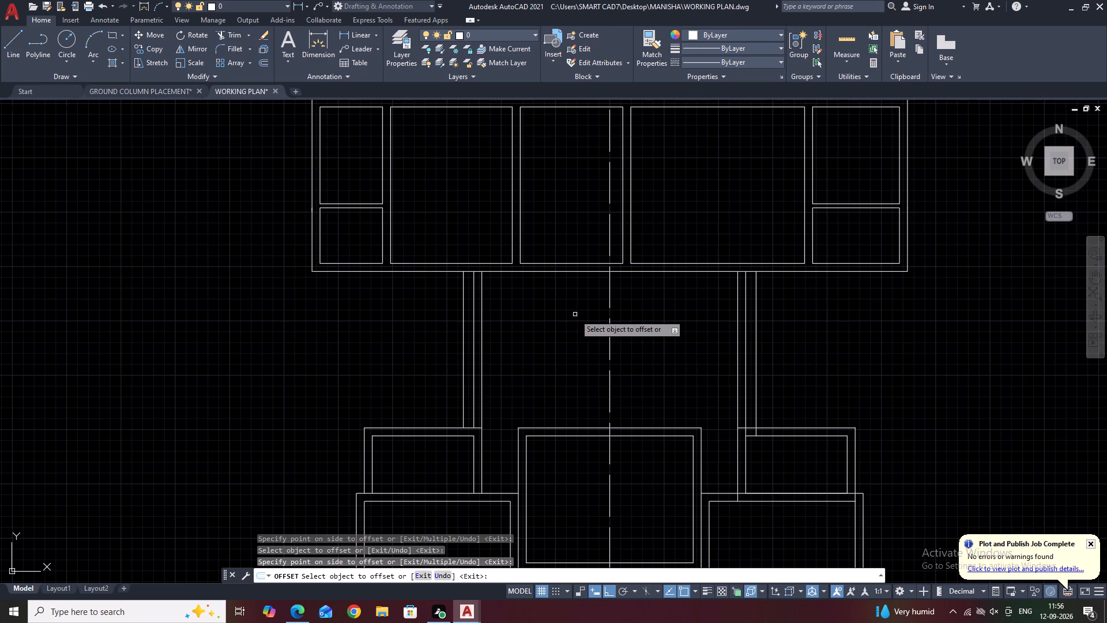
{"action": "right_click", "coordinate": [570, 313]}
{"action": "left_click", "coordinate": [595, 334]}
Trim the two vertical corridor-side line ends that run inside the right small front room's upper wall thickness.
{"action": "scroll", "coordinate": [754, 434], "scroll_direction": "up", "scroll_amount": 3}
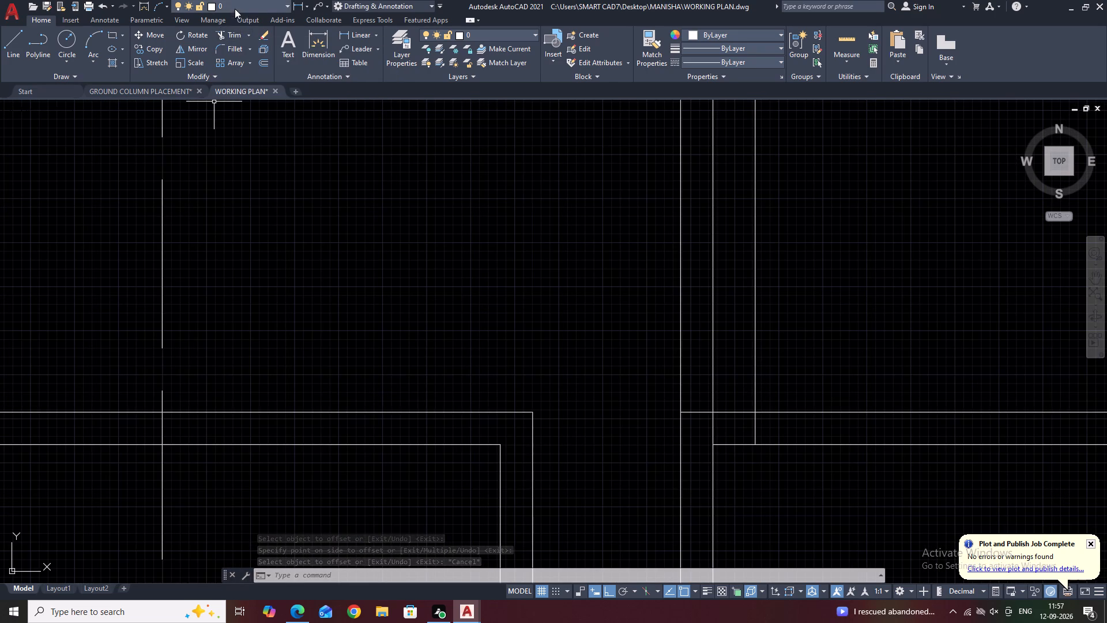
{"action": "left_click", "coordinate": [223, 36]}
{"action": "scroll", "coordinate": [726, 434], "scroll_direction": "up", "scroll_amount": 3}
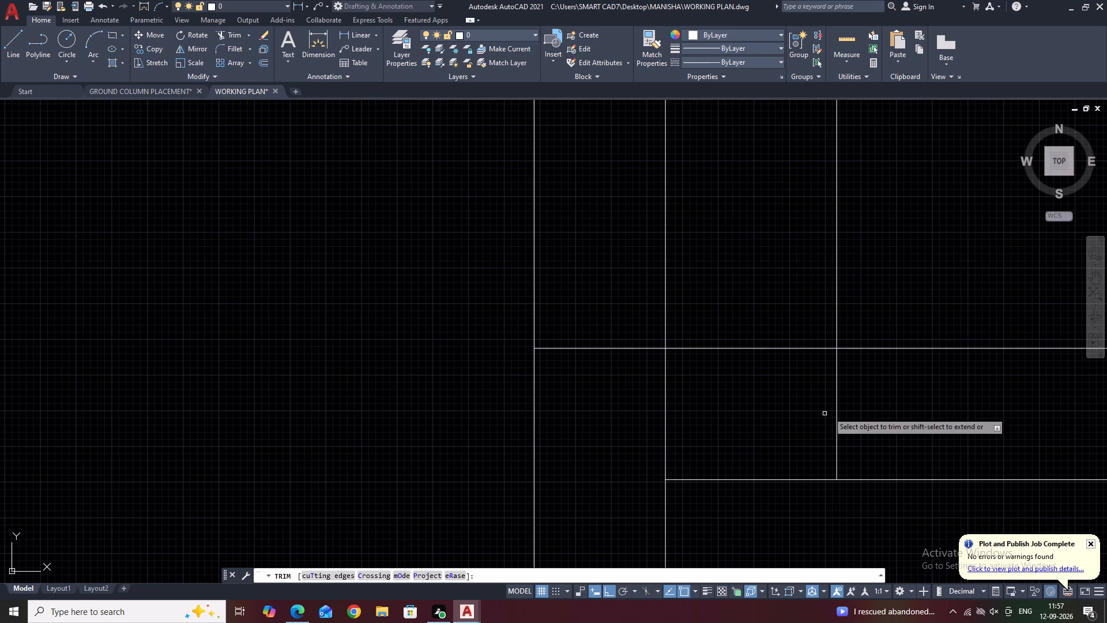
{"action": "left_click", "coordinate": [867, 406]}
{"action": "left_click", "coordinate": [621, 378]}
{"action": "right_click", "coordinate": [710, 371]}
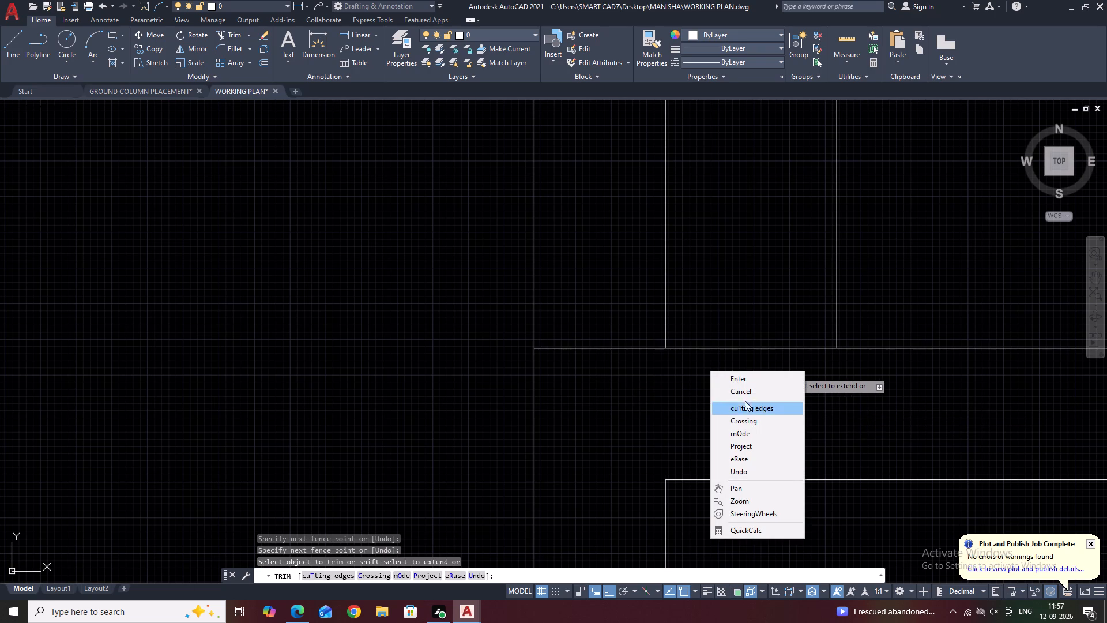
{"action": "left_click", "coordinate": [753, 395]}
Offset the outermost line beside the right corridor wall 2000 outward, away from the corridor.
{"action": "scroll", "coordinate": [745, 303], "scroll_direction": "down", "scroll_amount": 3}
{"action": "scroll", "coordinate": [787, 212], "scroll_direction": "down", "scroll_amount": 3}
{"action": "middle_click_drag", "start_coordinate": [800, 193], "coordinate": [794, 313]}
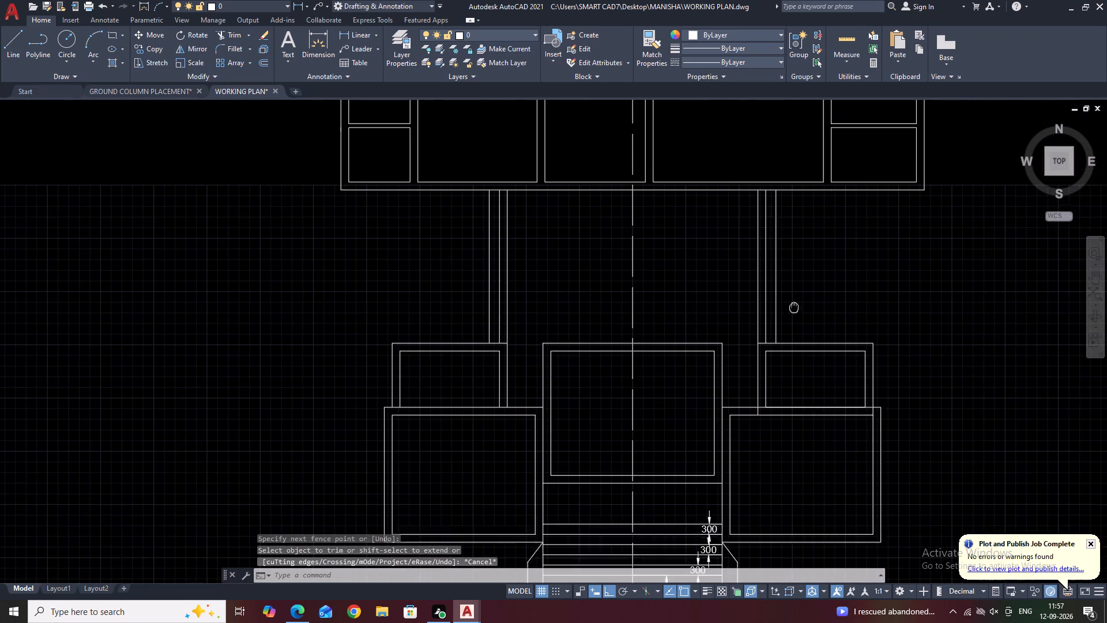
{"action": "middle_click_drag", "start_coordinate": [794, 313], "coordinate": [794, 316]}
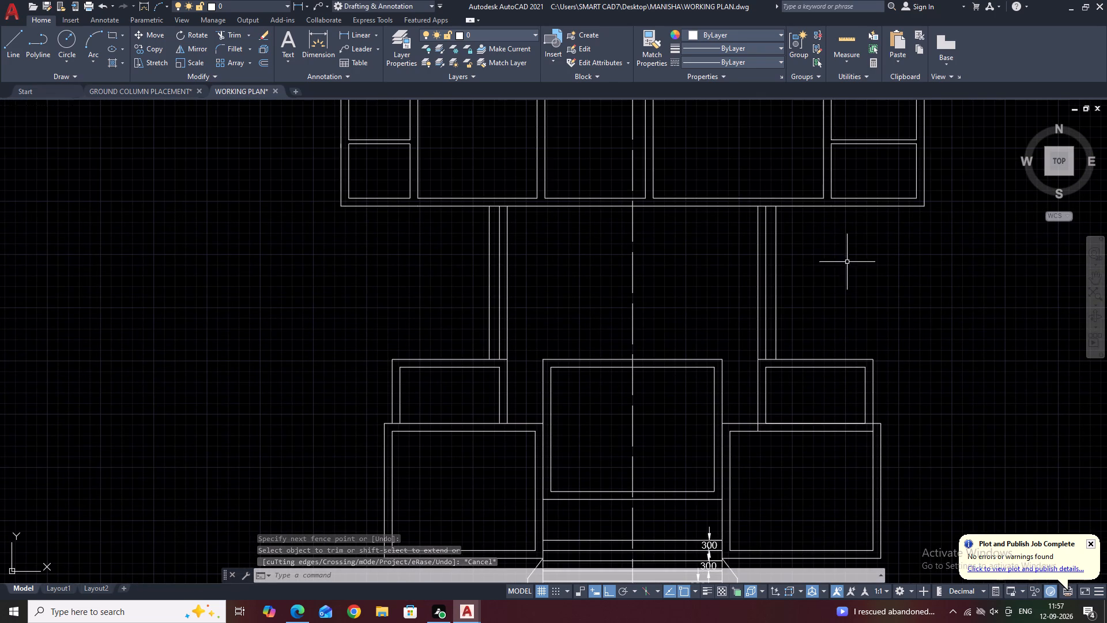
{"action": "middle_click_drag", "start_coordinate": [852, 268], "coordinate": [809, 279]}
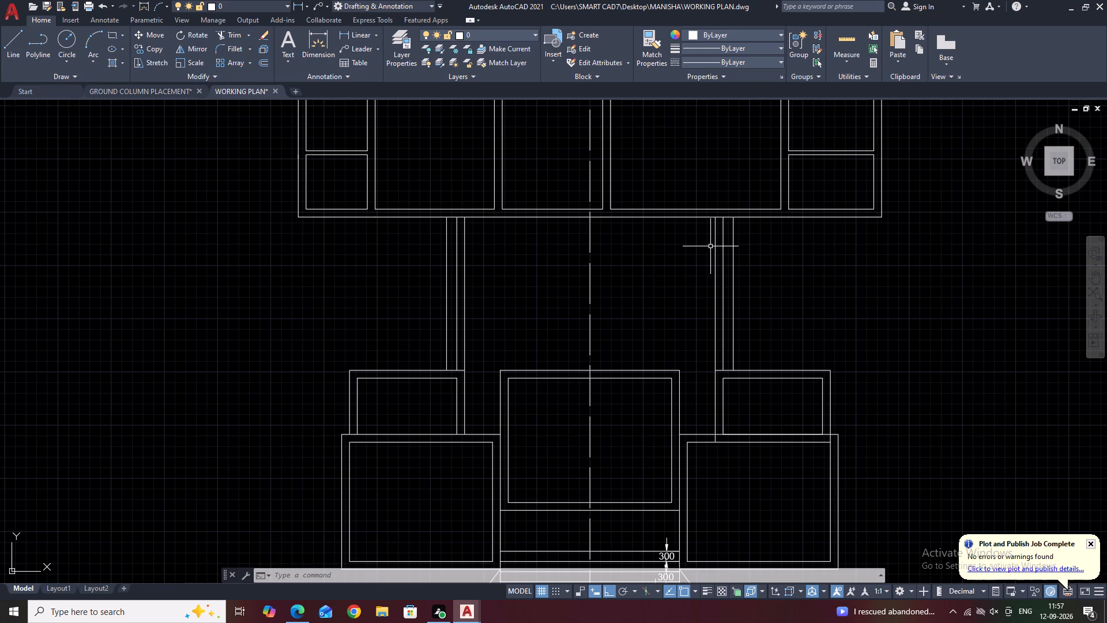
{"action": "left_click", "coordinate": [733, 268]}
{"action": "type", "text": "O"}
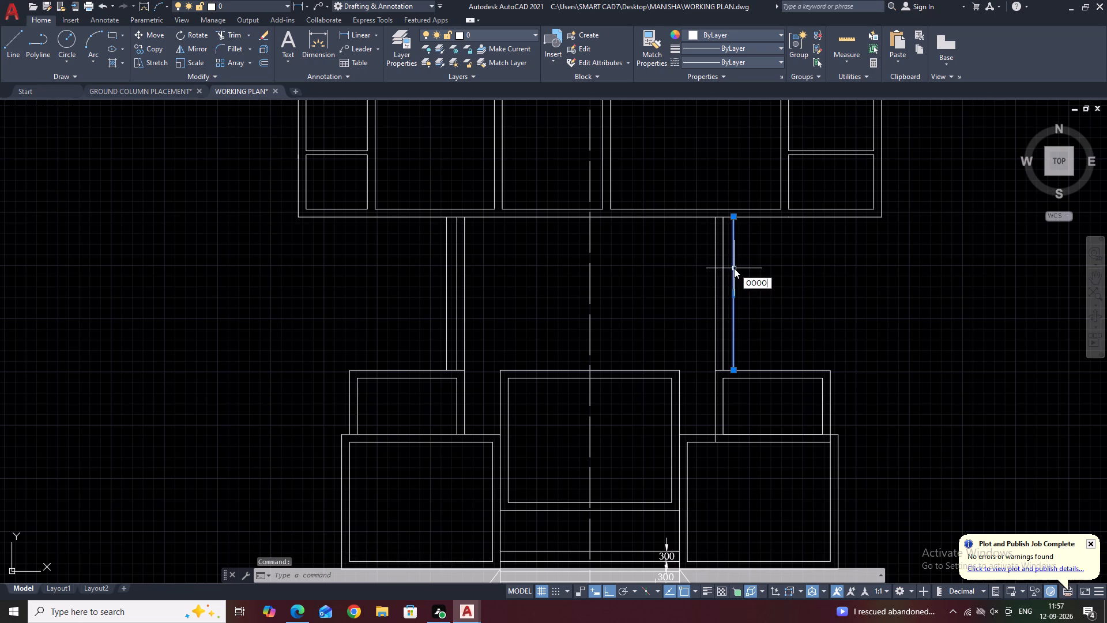
{"action": "key", "text": "space"}
{"action": "type", "text": "2000"}
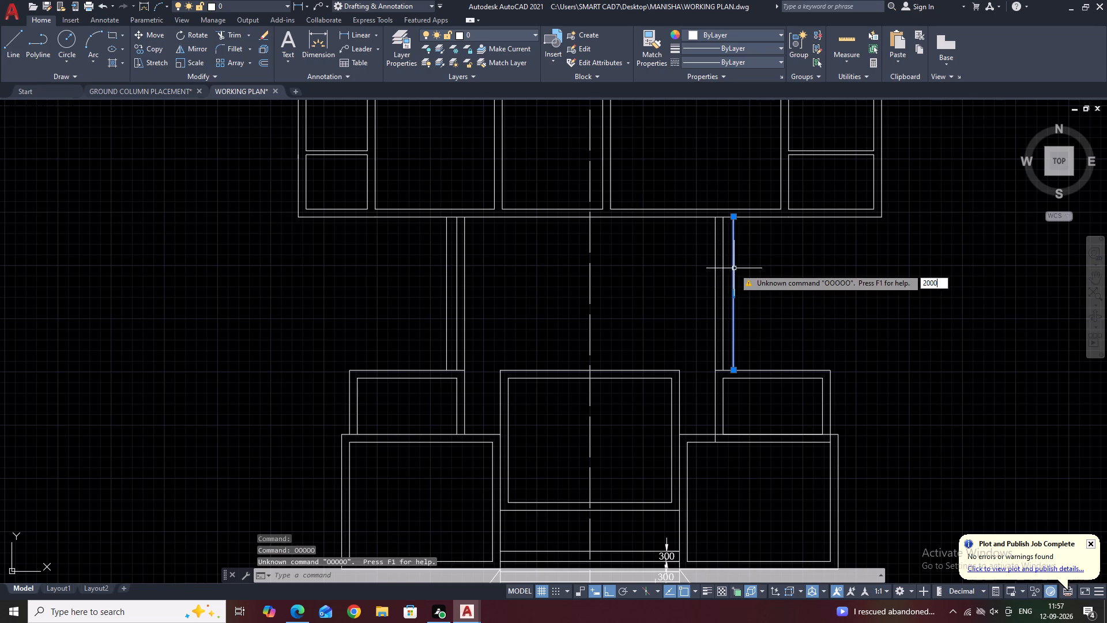
{"action": "key", "text": "Return"}
{"action": "key", "text": "o"}
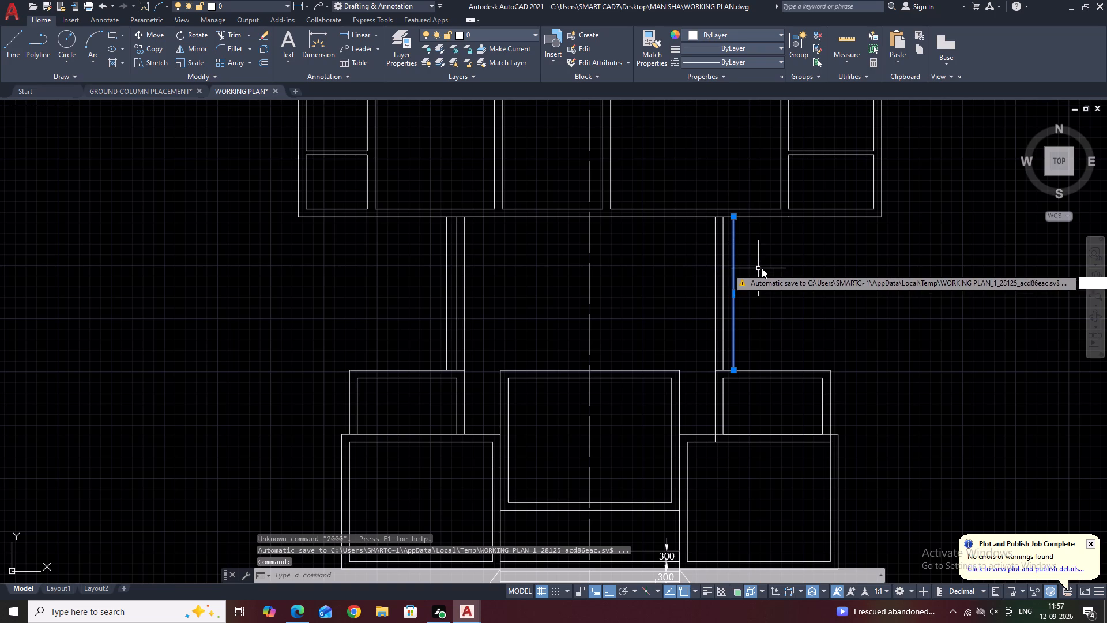
{"action": "key", "text": "space"}
{"action": "type", "text": "2000"}
{"action": "key", "text": "Return"}
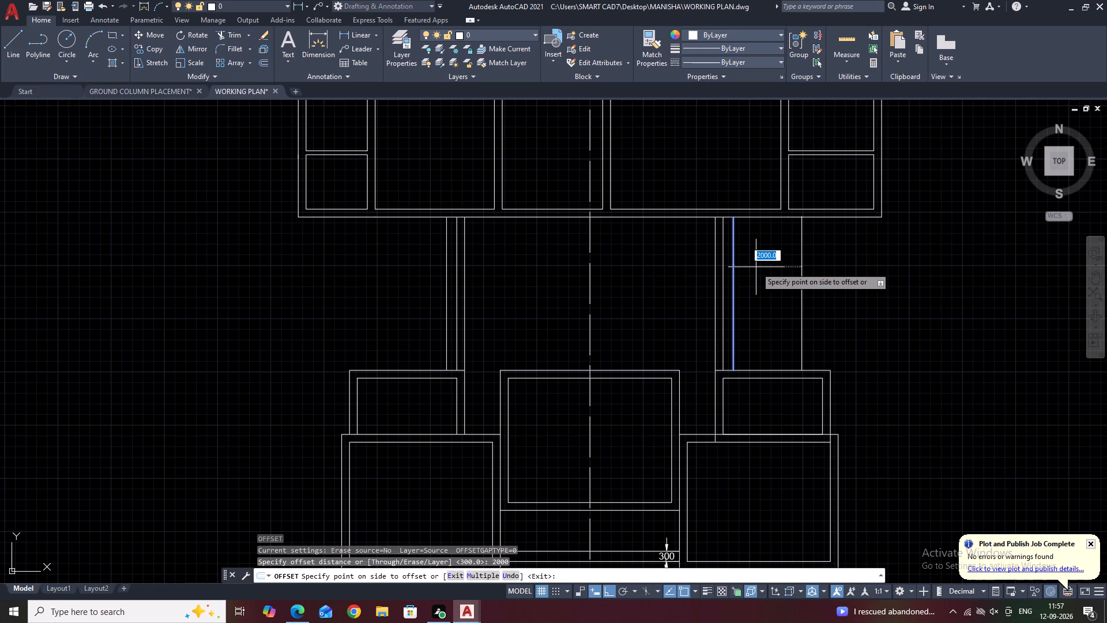
{"action": "left_click", "coordinate": [773, 269]}
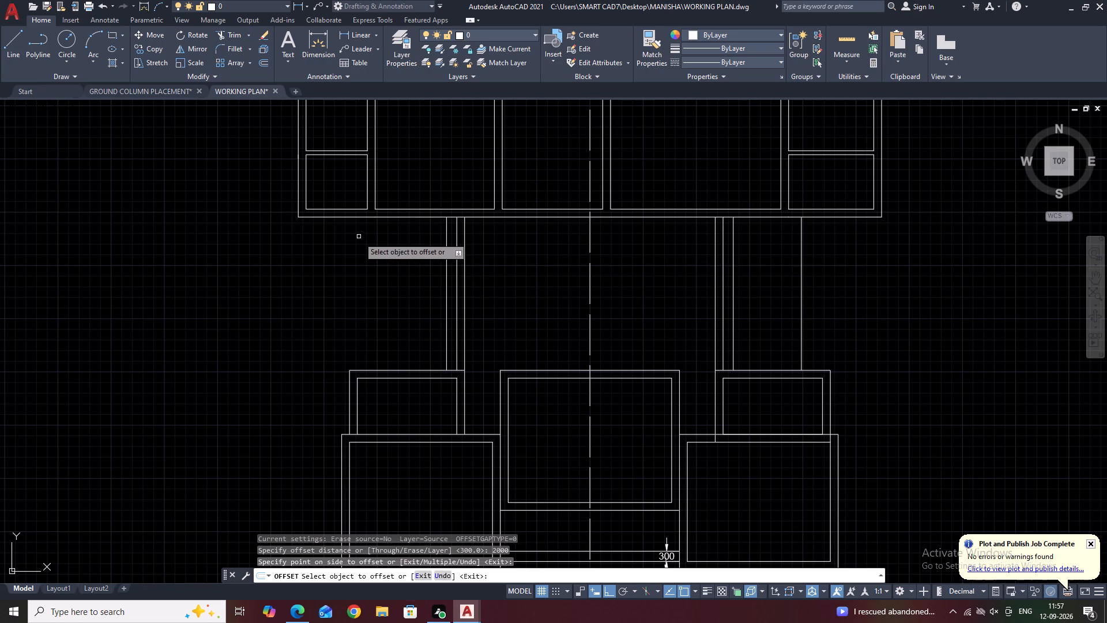
Offset the outermost line beside the left corridor wall 2000 outward, away from the corridor.
{"action": "left_click", "coordinate": [447, 272]}
{"action": "left_click", "coordinate": [381, 272]}
{"action": "right_click", "coordinate": [387, 272]}
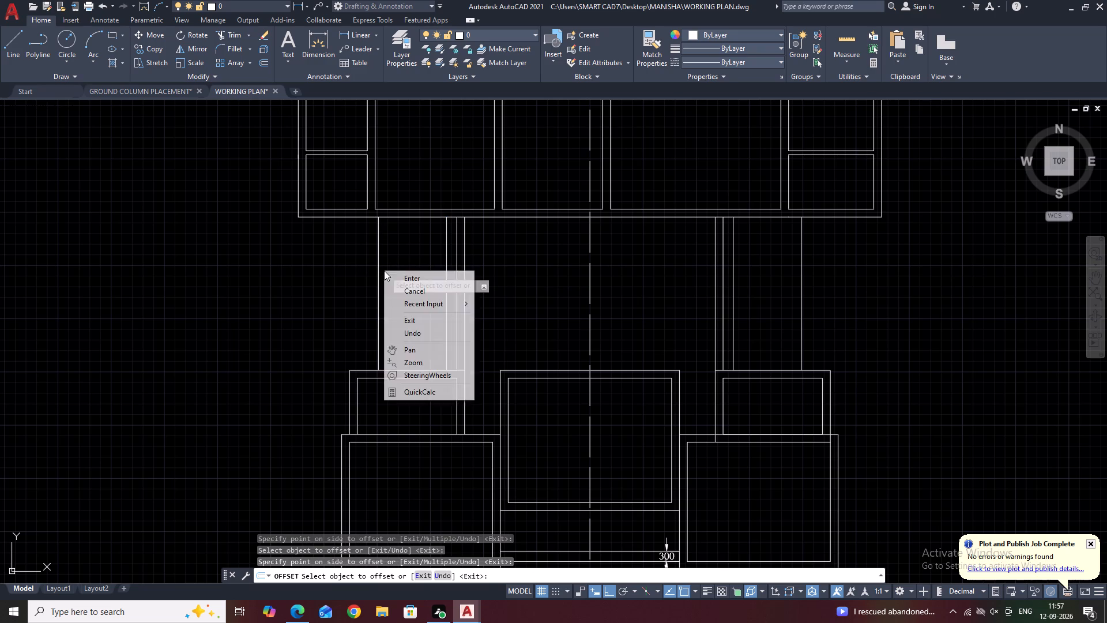
{"action": "left_click", "coordinate": [413, 293]}
Offset the outermost vertical line on both sides of the plan's corridor 300 outward, first right and then left.
{"action": "middle_click_drag", "start_coordinate": [871, 314], "coordinate": [885, 396]}
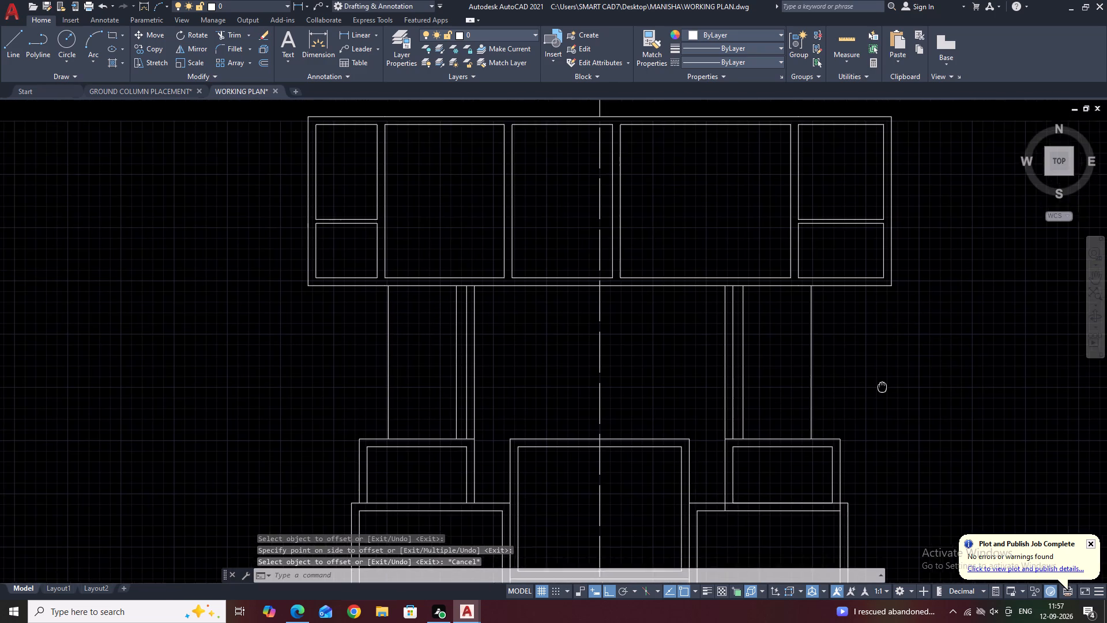
{"action": "middle_click_drag", "start_coordinate": [885, 396], "coordinate": [889, 400]}
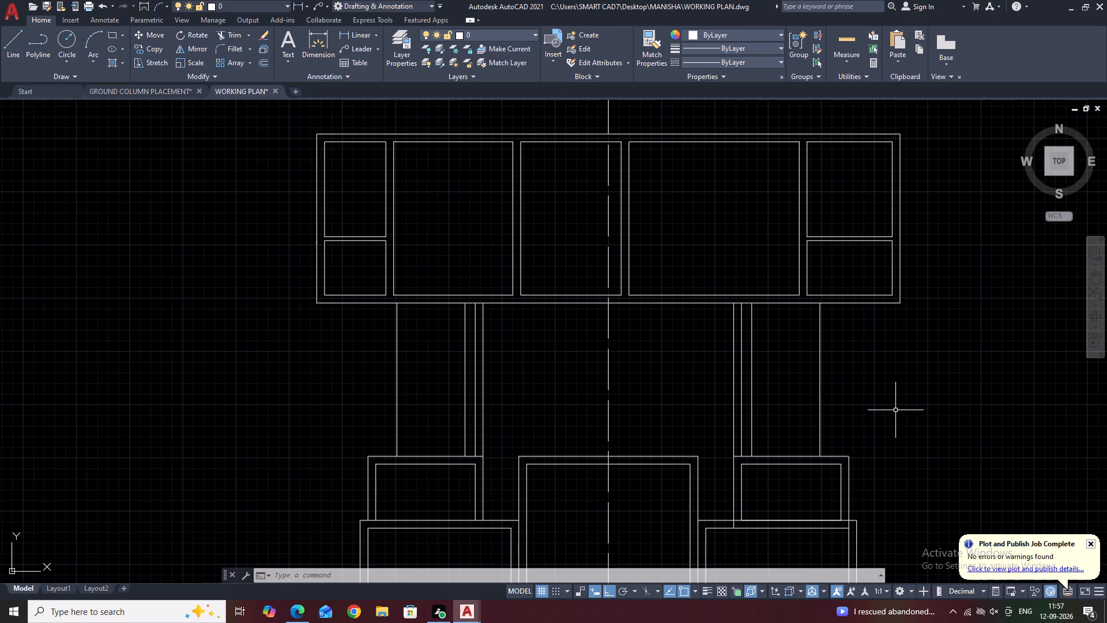
{"action": "left_click_drag", "start_coordinate": [849, 345], "coordinate": [833, 345]}
{"action": "left_click_drag", "start_coordinate": [786, 345], "coordinate": [797, 350]}
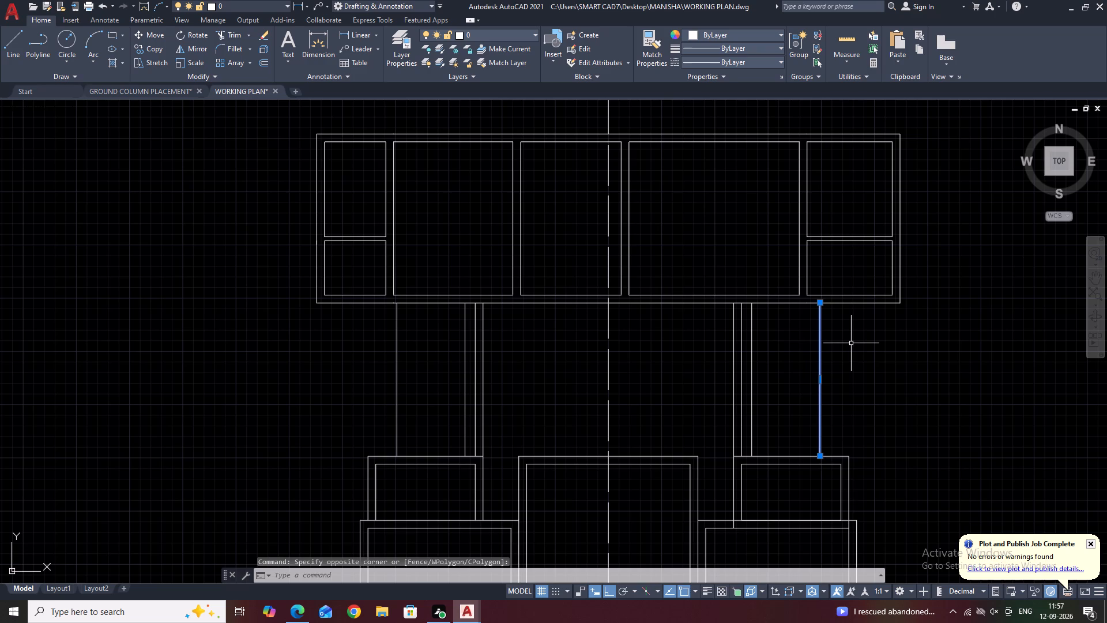
{"action": "type", "text": "O"}
{"action": "key", "text": "space"}
{"action": "type", "text": "300"}
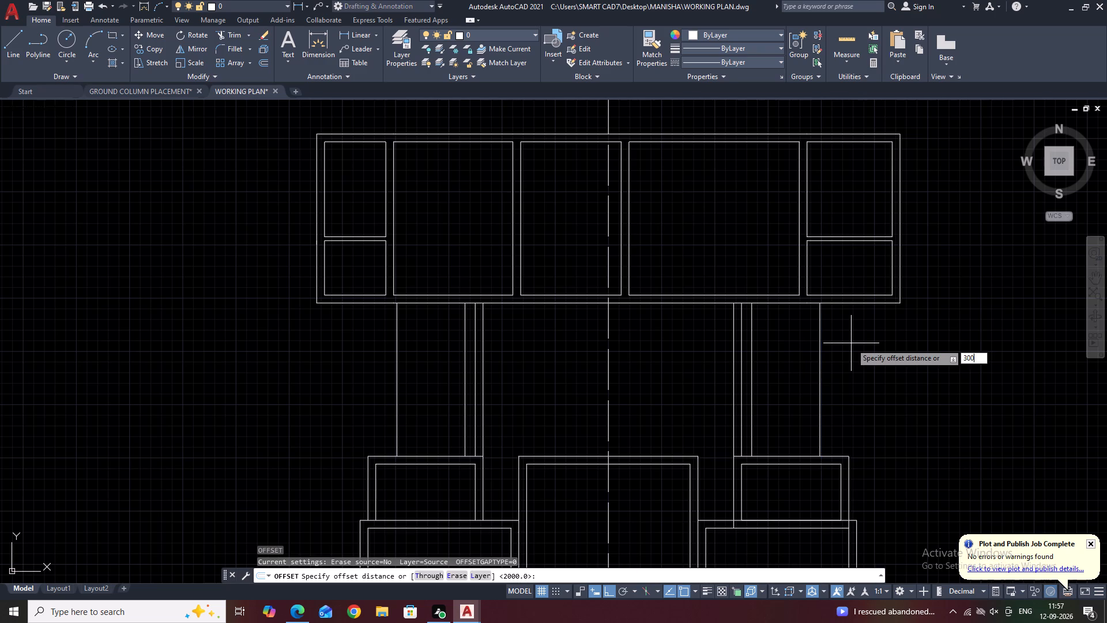
{"action": "key", "text": "Return"}
{"action": "left_click", "coordinate": [851, 343]}
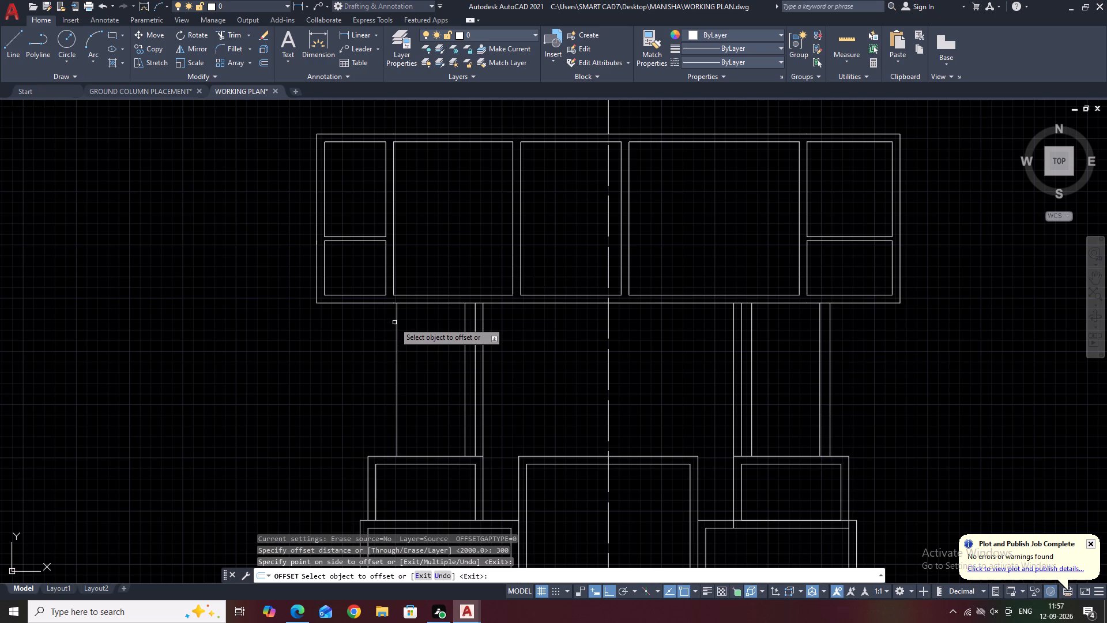
{"action": "left_click", "coordinate": [397, 322]}
{"action": "left_click", "coordinate": [375, 325]}
{"action": "right_click", "coordinate": [375, 325]}
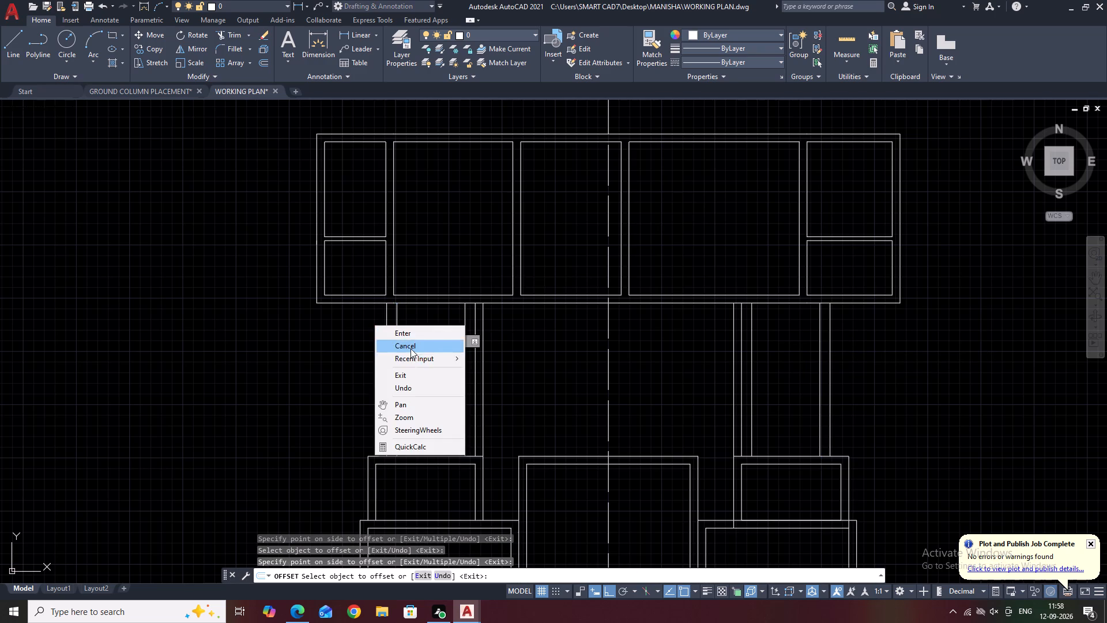
{"action": "left_click", "coordinate": [411, 348]}
Trim away the lower edge of the right small front room's inner wall rectangle.
{"action": "middle_click_drag", "start_coordinate": [979, 366], "coordinate": [863, 353]}
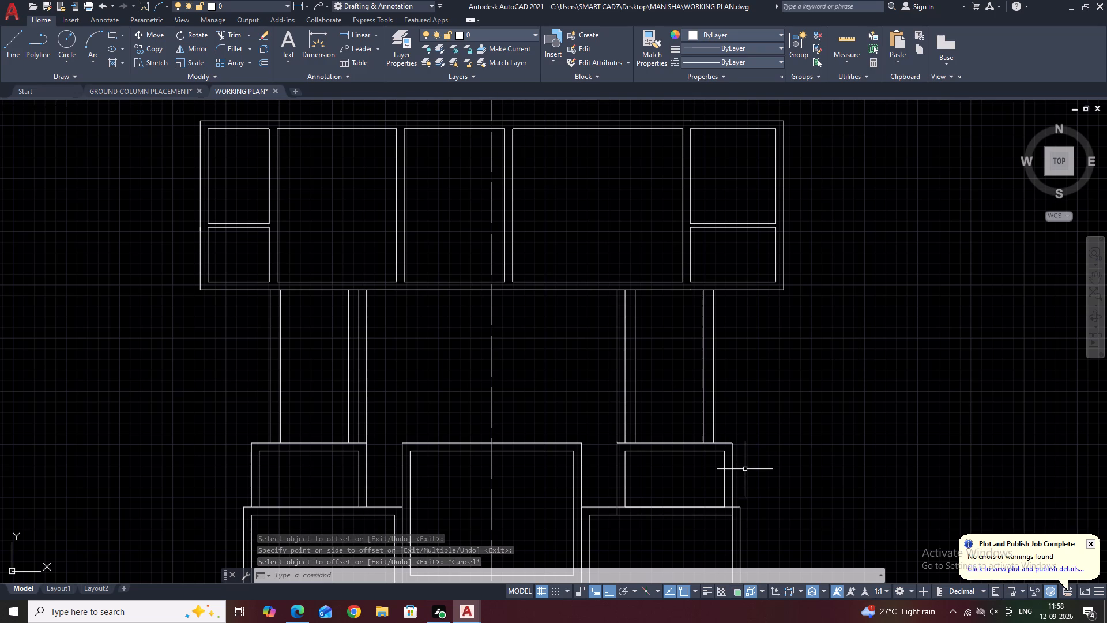
{"action": "left_click", "coordinate": [701, 509]}
{"action": "middle_click_drag", "start_coordinate": [771, 468], "coordinate": [812, 319]}
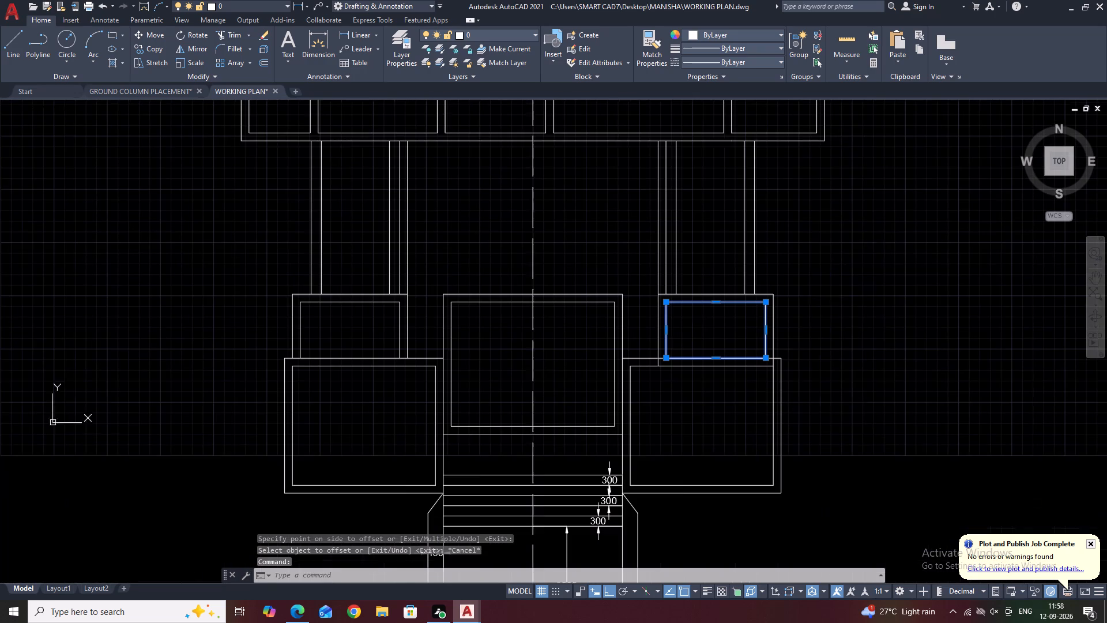
{"action": "right_click", "coordinate": [805, 344]}
{"action": "left_click", "coordinate": [835, 256]}
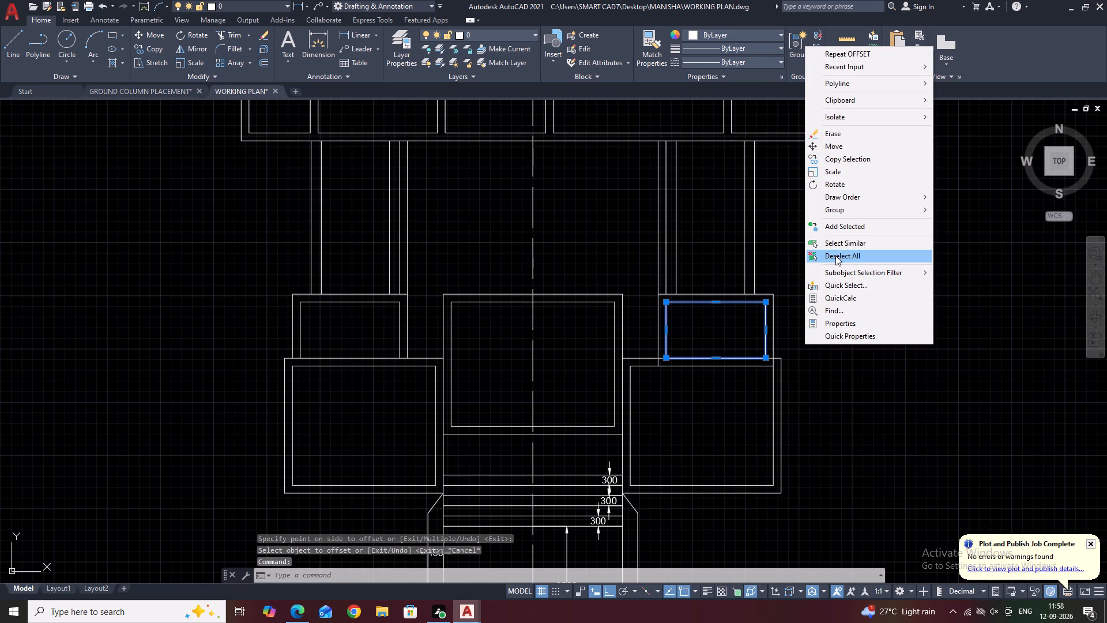
{"action": "left_click", "coordinate": [225, 31]}
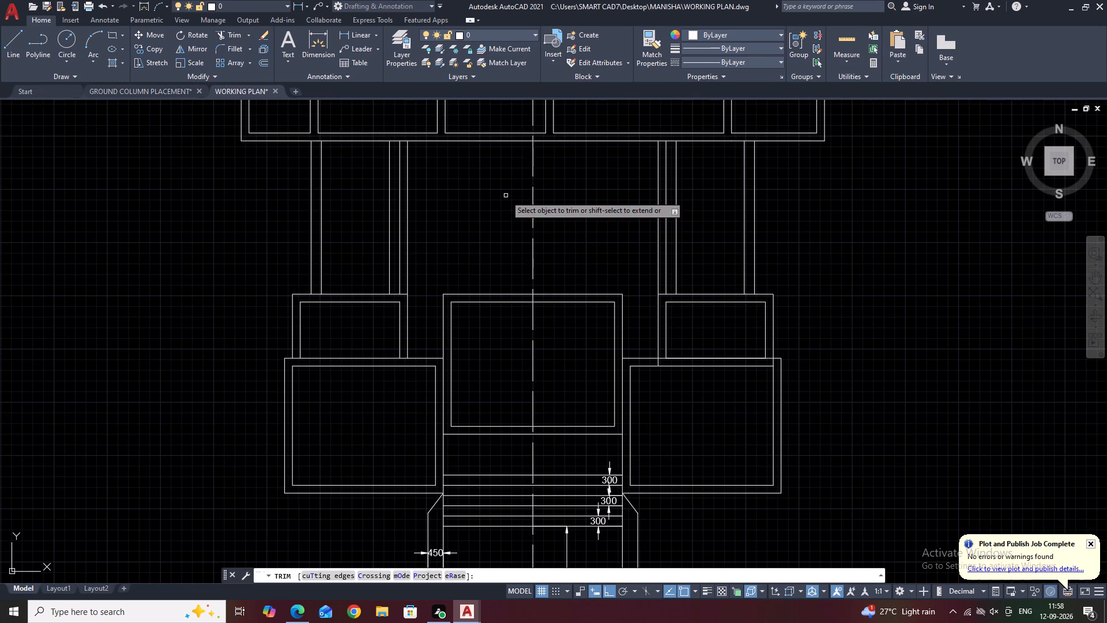
{"action": "left_click", "coordinate": [701, 358]}
{"action": "right_click", "coordinate": [831, 291]}
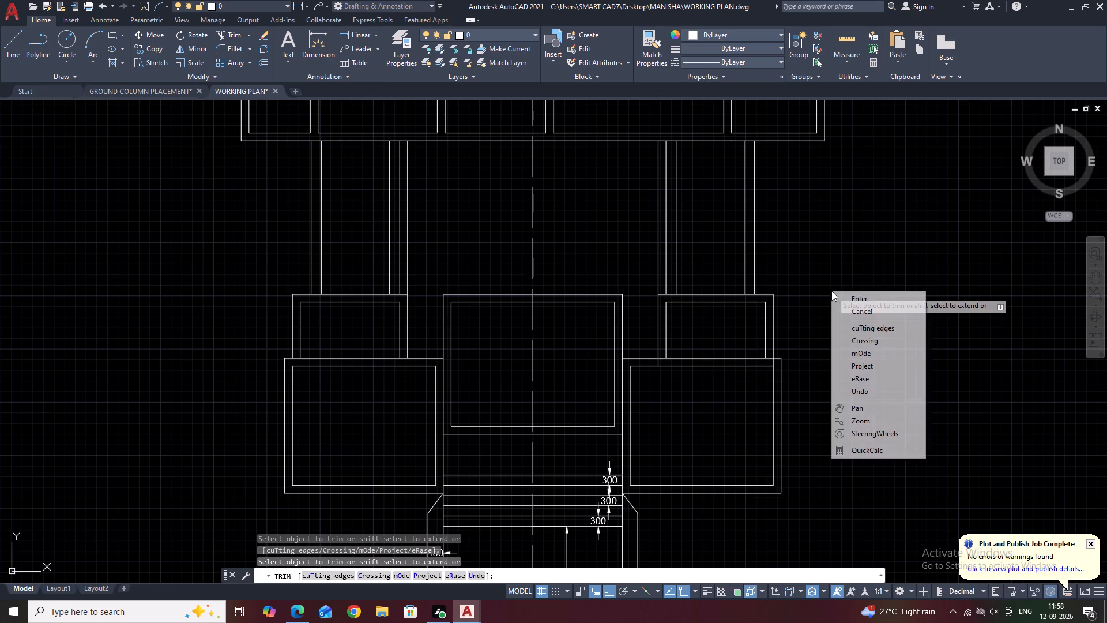
{"action": "left_click", "coordinate": [852, 311]}
Offset the inner line of the outermost 300-wide pair on each side 115 inward, toward the corridor.
{"action": "middle_click_drag", "start_coordinate": [713, 225], "coordinate": [715, 257]}
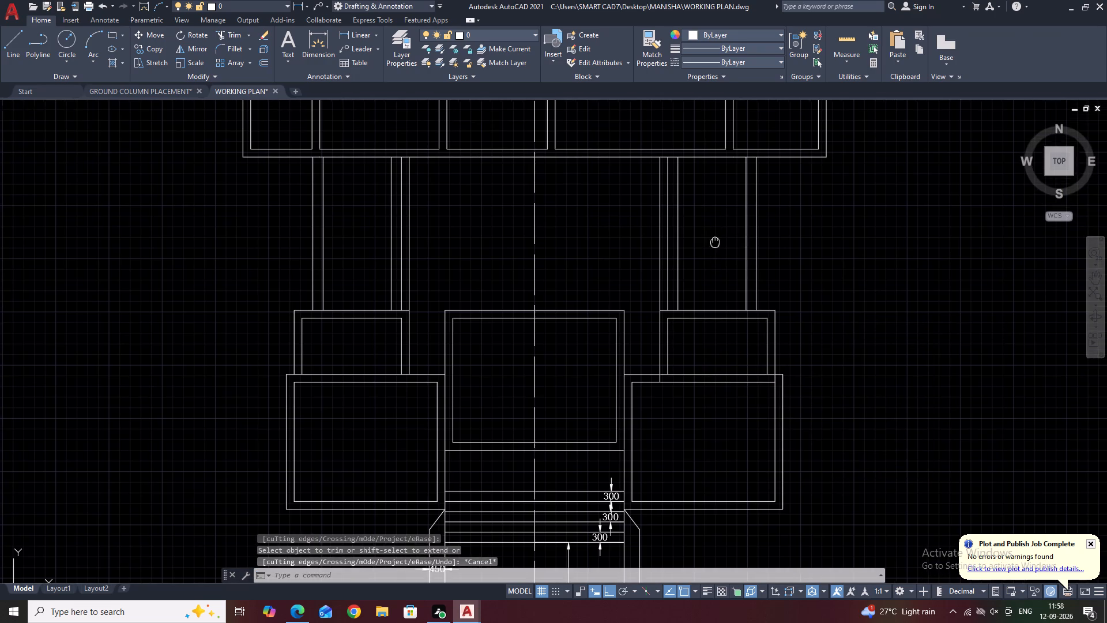
{"action": "middle_click_drag", "start_coordinate": [715, 257], "coordinate": [727, 329]}
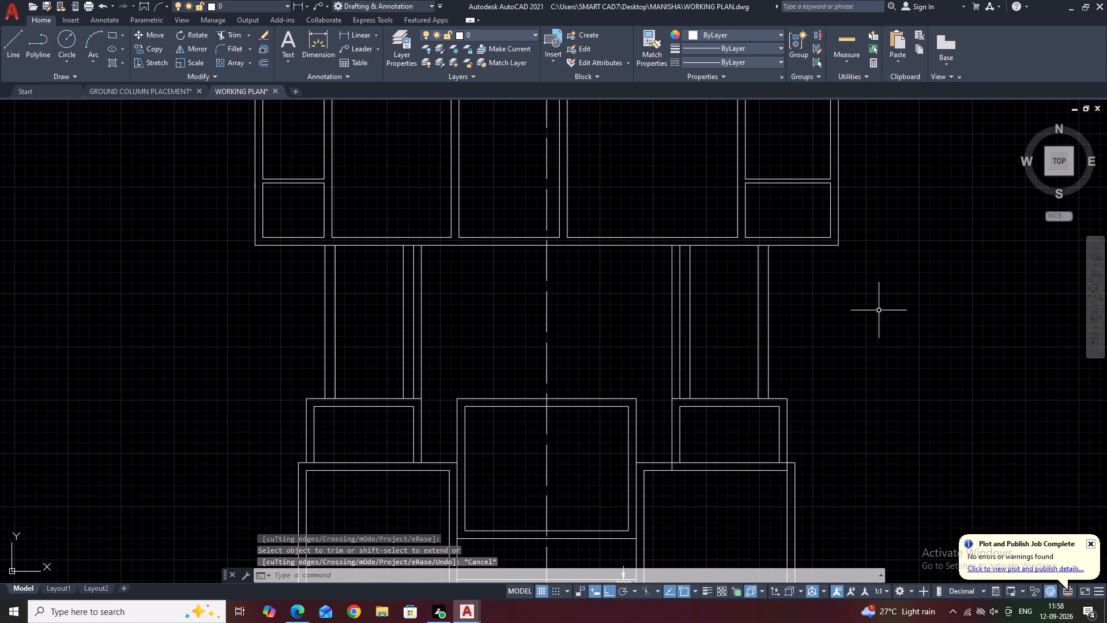
{"action": "middle_click_drag", "start_coordinate": [836, 257], "coordinate": [852, 355]}
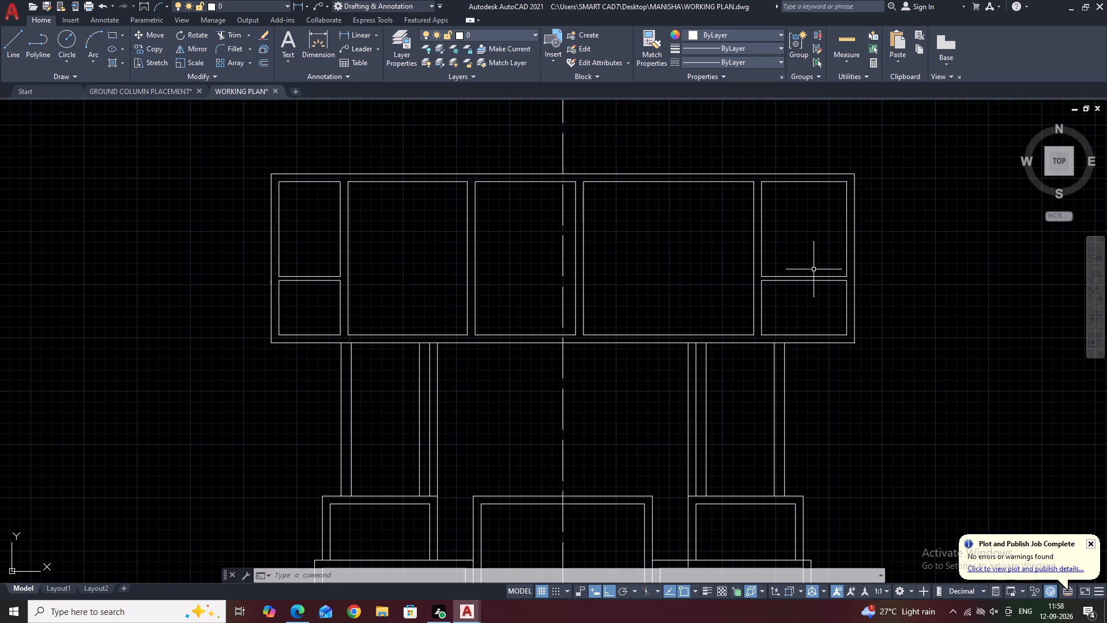
{"action": "middle_click_drag", "start_coordinate": [851, 391], "coordinate": [843, 325]}
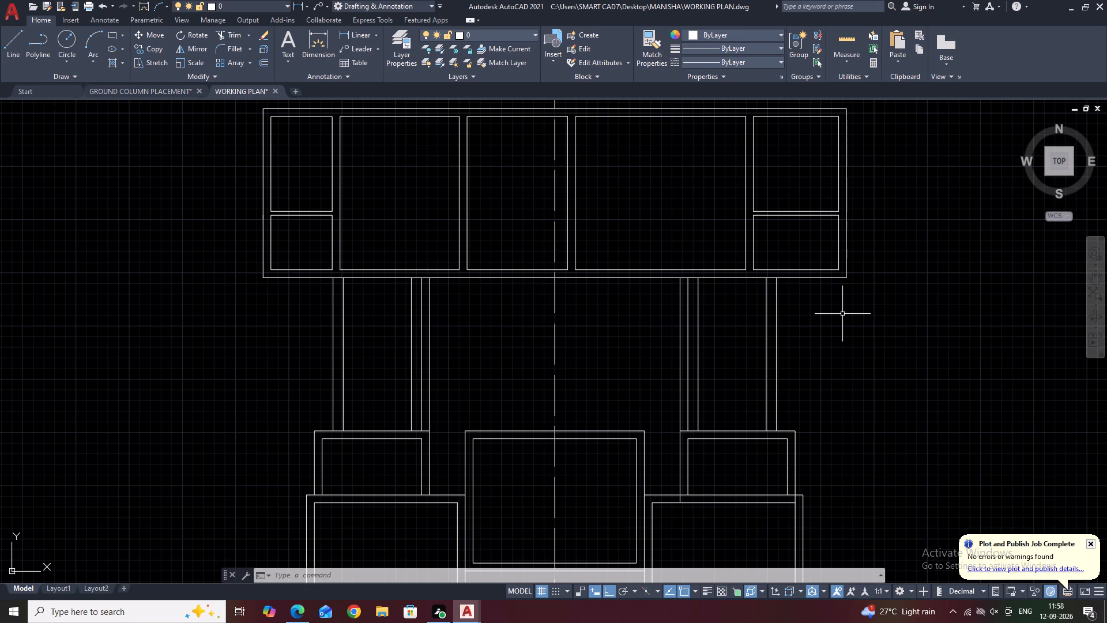
{"action": "middle_click_drag", "start_coordinate": [711, 286], "coordinate": [737, 284]}
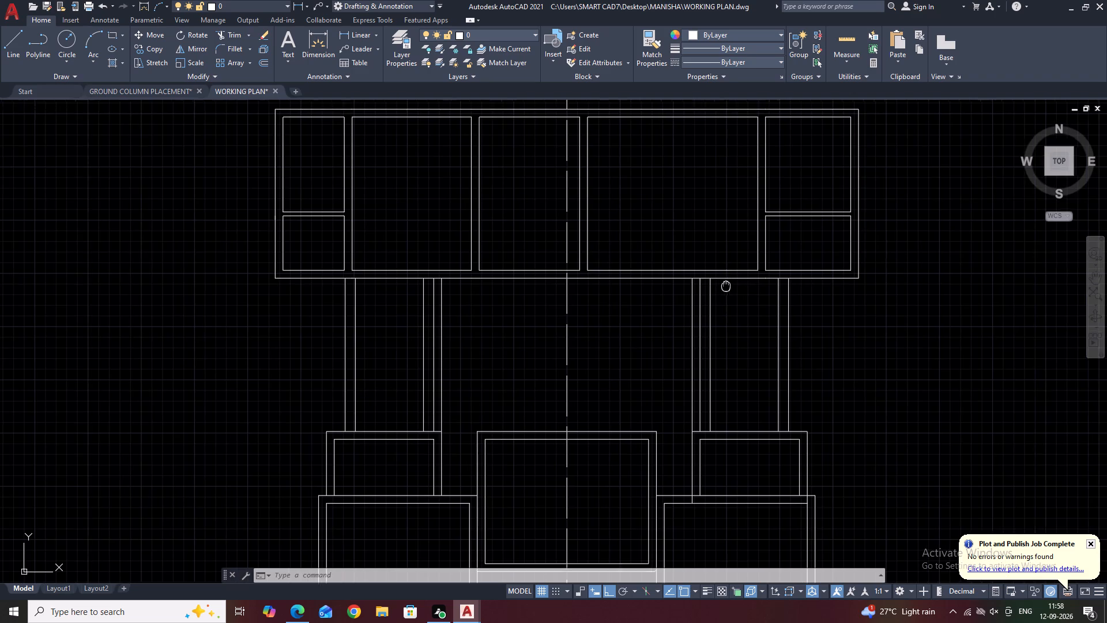
{"action": "middle_click_drag", "start_coordinate": [737, 284], "coordinate": [750, 272]}
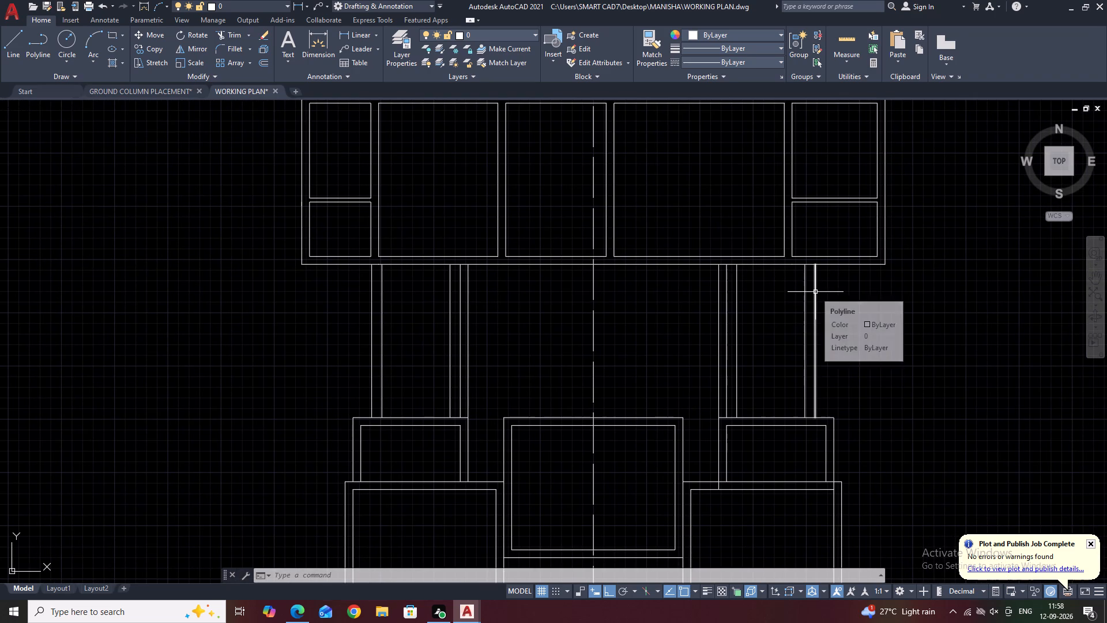
{"action": "left_click", "coordinate": [806, 297]}
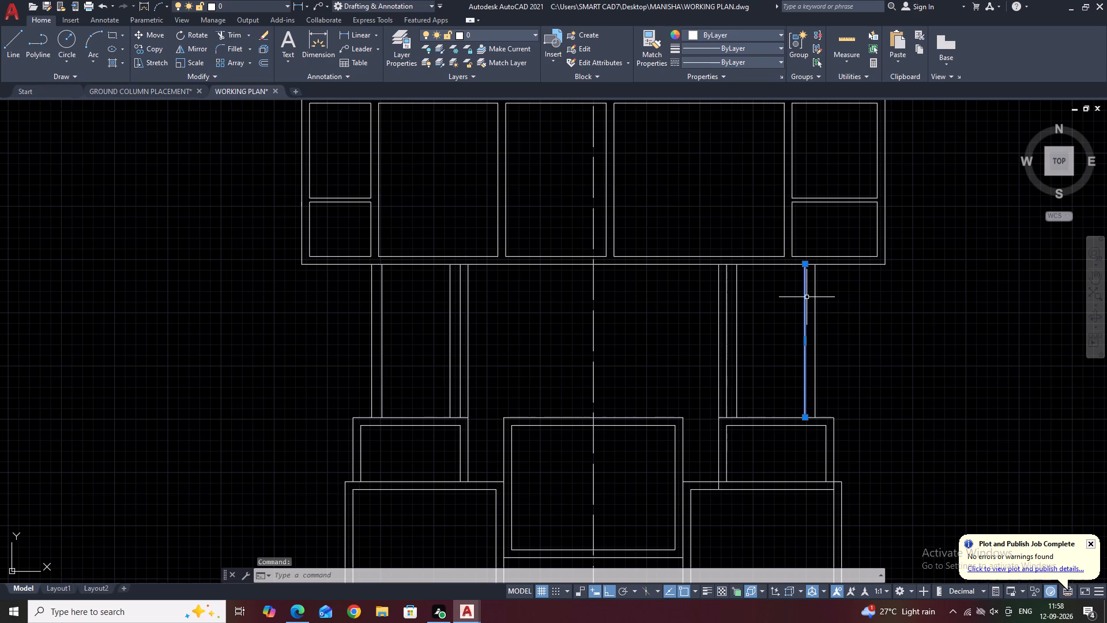
{"action": "type", "text": "O"}
{"action": "key", "text": "space"}
{"action": "type", "text": "115"}
{"action": "key", "text": "Return"}
{"action": "left_click", "coordinate": [766, 294]}
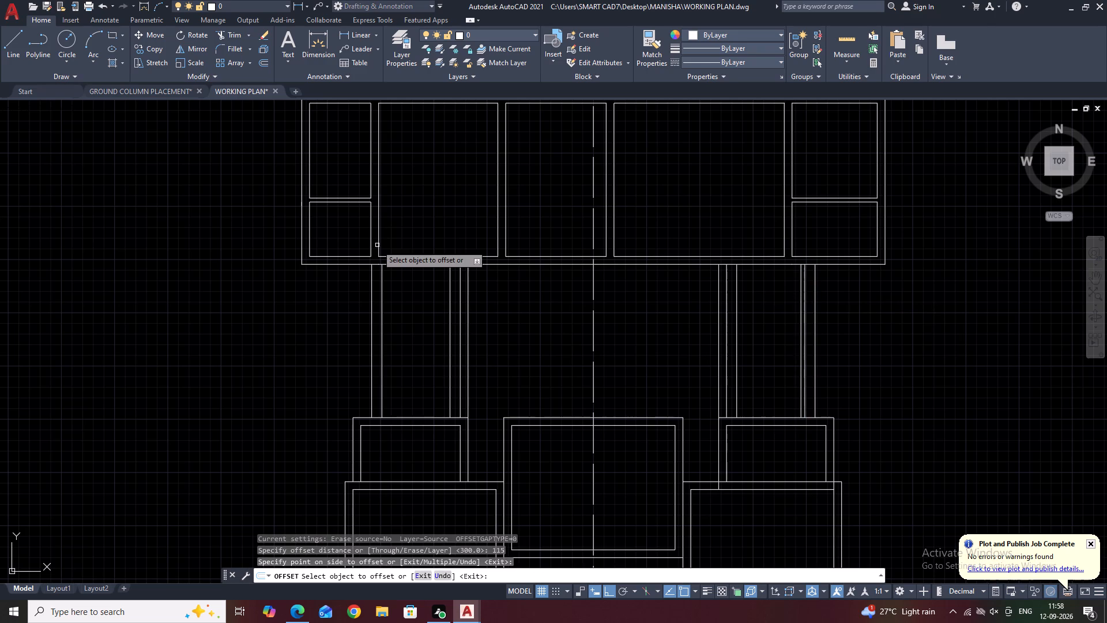
{"action": "left_click", "coordinate": [381, 277]}
{"action": "left_click", "coordinate": [399, 282]}
{"action": "right_click", "coordinate": [397, 280]}
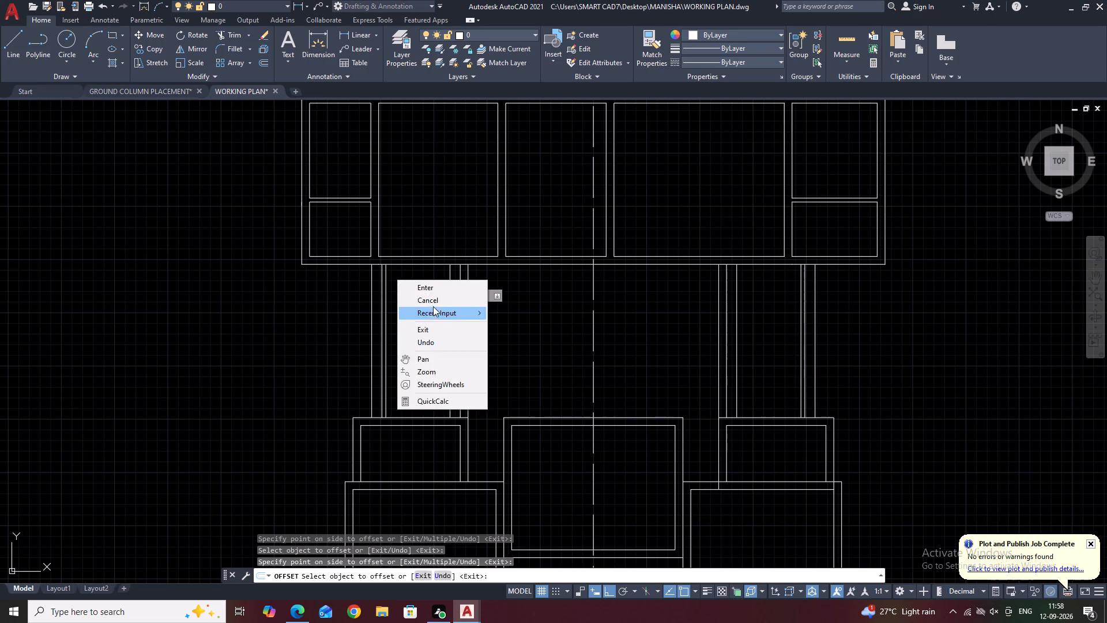
{"action": "left_click", "coordinate": [435, 303]}
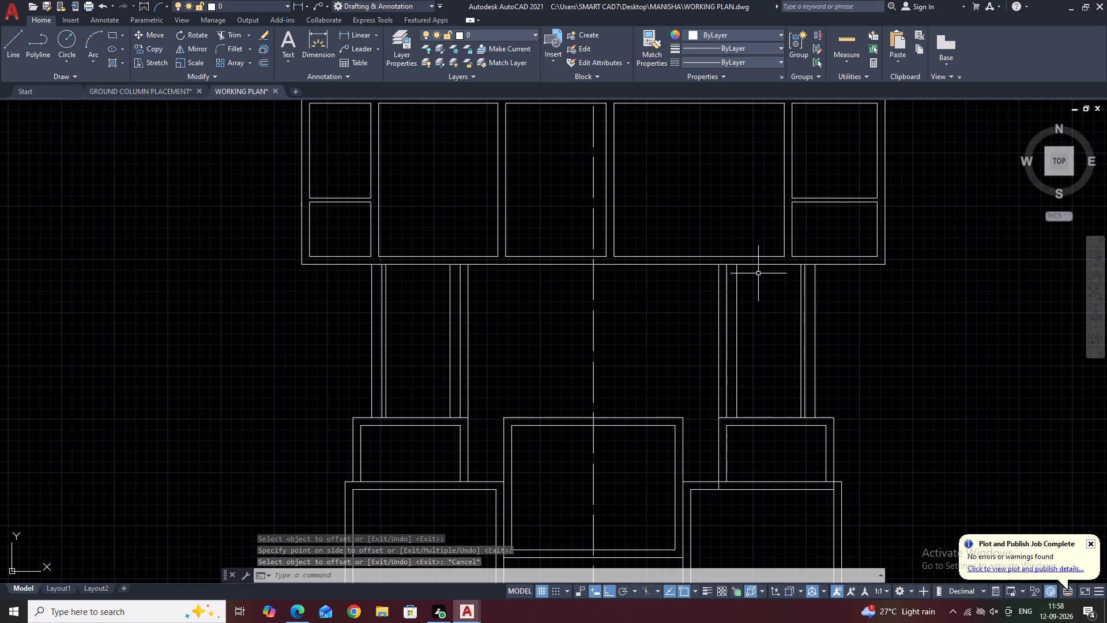
Draw a horizontal line about 1885 long across the top of the right side bay, between its inner vertical lines.
{"action": "type", "text": "L"}
{"action": "key", "text": "space"}
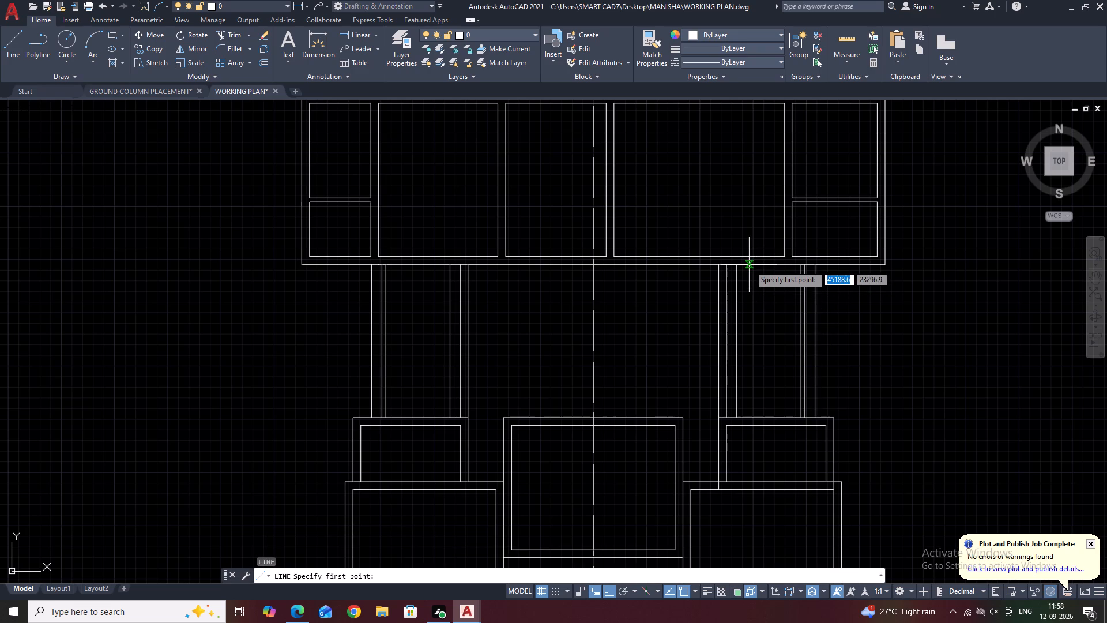
{"action": "scroll", "coordinate": [804, 269], "scroll_direction": "up", "scroll_amount": 3}
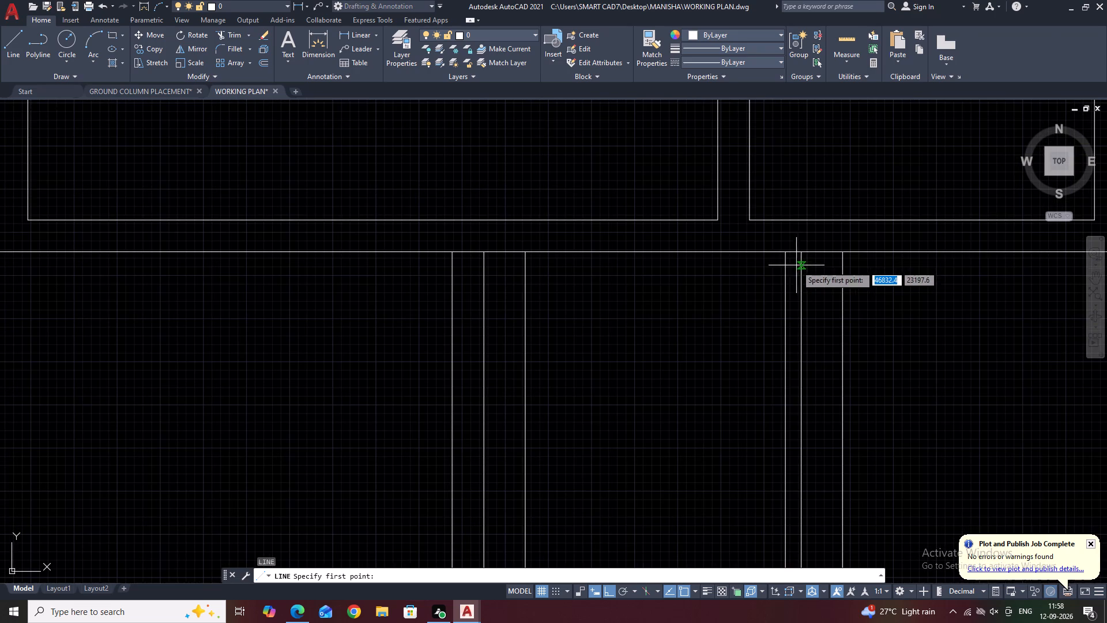
{"action": "left_click", "coordinate": [785, 254]}
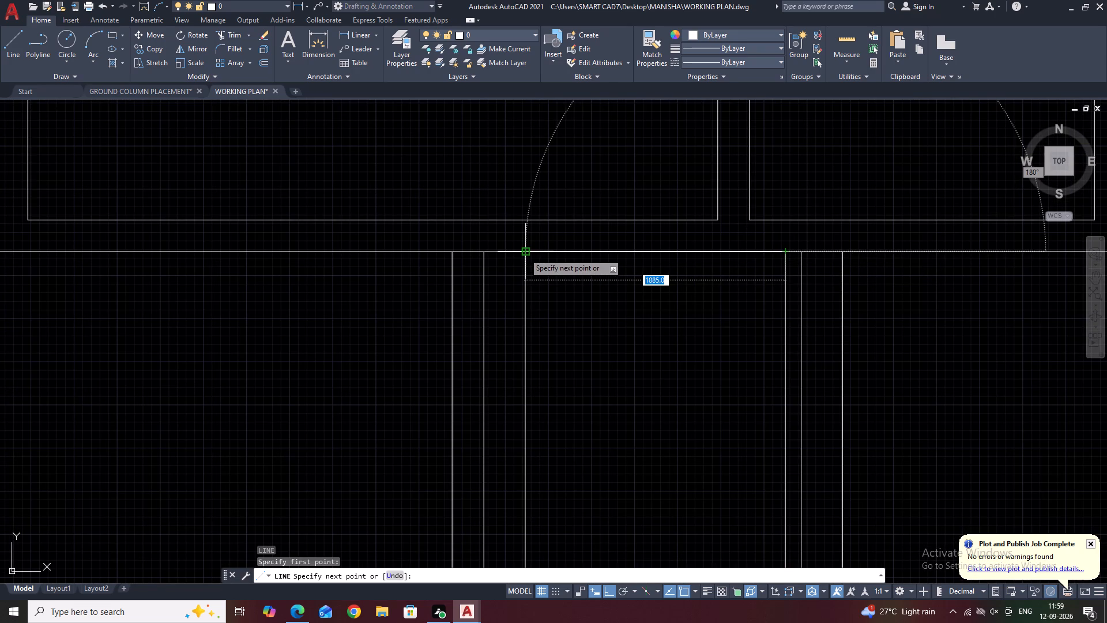
{"action": "left_click", "coordinate": [523, 253]}
{"action": "right_click", "coordinate": [523, 253]}
{"action": "left_click", "coordinate": [548, 272]}
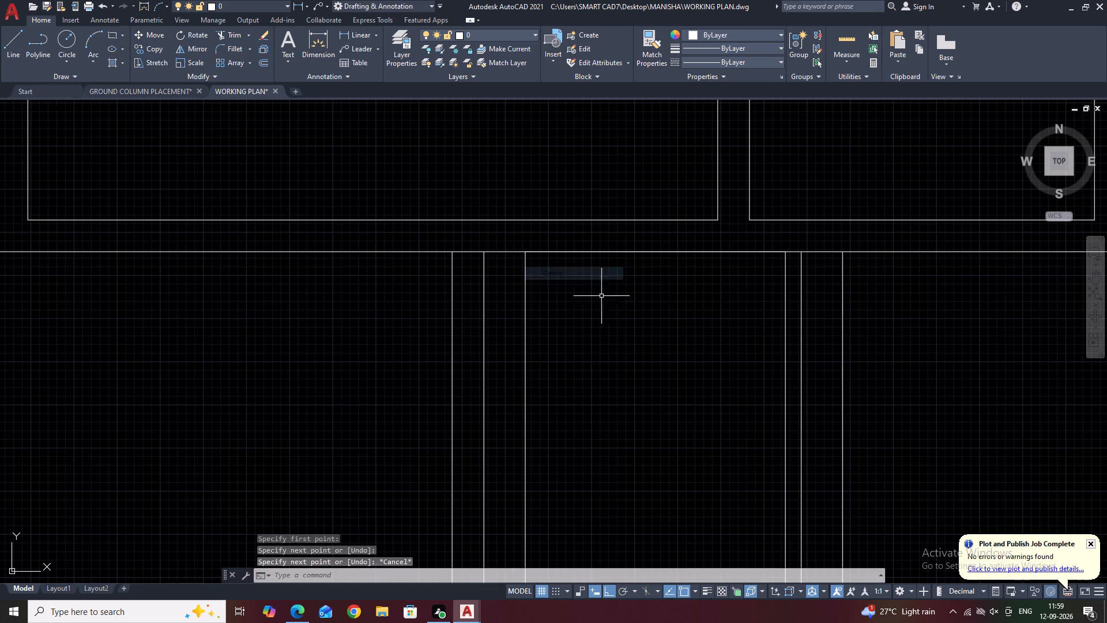
Draw a vertical centre line about 4500 long in the right bay, from the top line's midpoint down to the small front room's wall.
{"action": "scroll", "coordinate": [691, 297], "scroll_direction": "down", "scroll_amount": 2}
{"action": "middle_click_drag", "start_coordinate": [760, 332], "coordinate": [796, 272]}
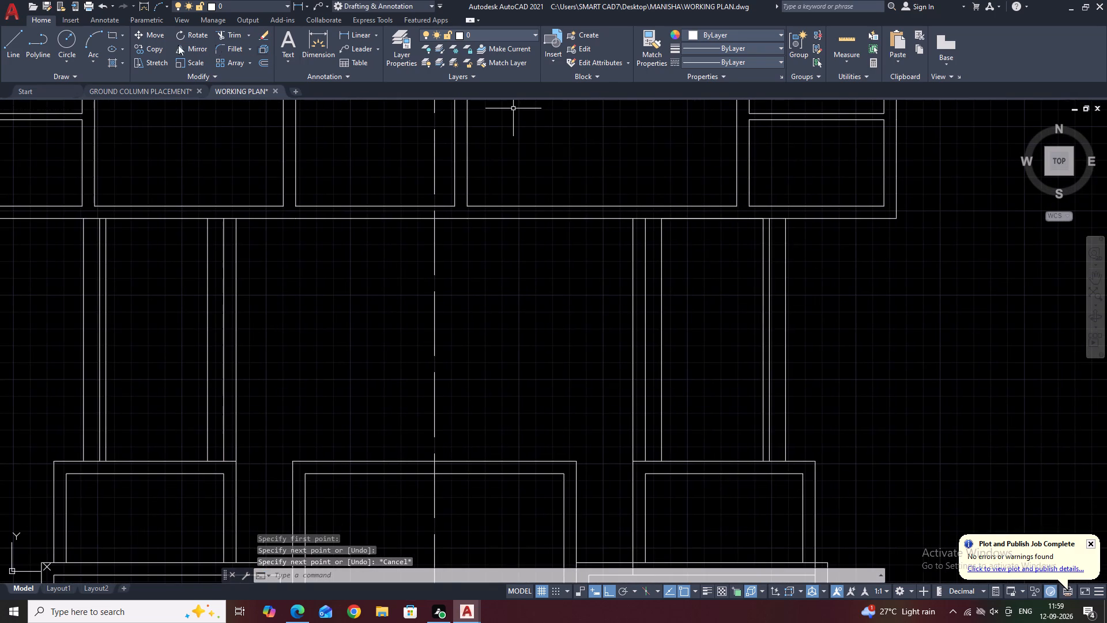
{"action": "left_click", "coordinate": [9, 44]}
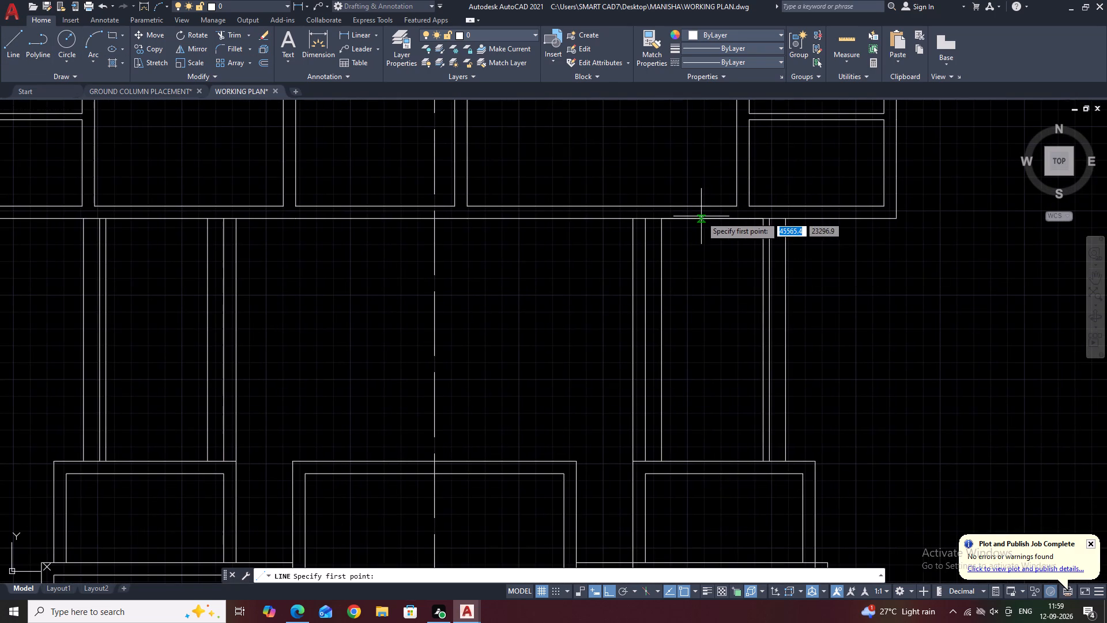
{"action": "left_click", "coordinate": [711, 217]}
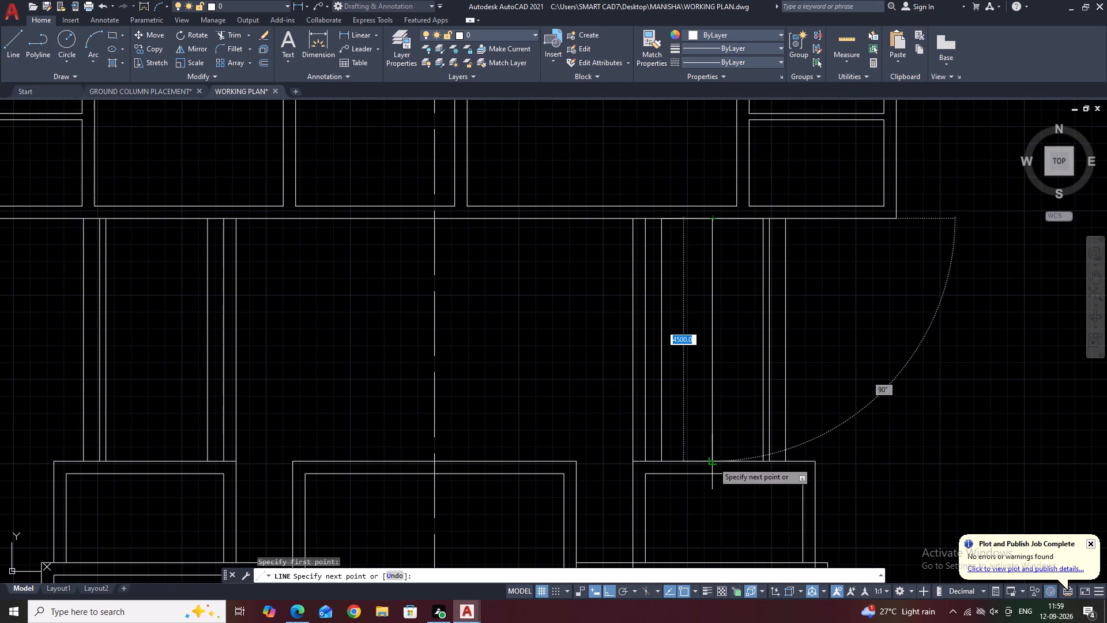
{"action": "left_click", "coordinate": [714, 462]}
{"action": "right_click", "coordinate": [719, 448]}
{"action": "left_click", "coordinate": [744, 466]}
Draw a horizontal line about 1885 long across the top of the left side bay, between its inner vertical lines.
{"action": "scroll", "coordinate": [780, 355], "scroll_direction": "down", "scroll_amount": 3}
{"action": "middle_click_drag", "start_coordinate": [677, 355], "coordinate": [683, 355]}
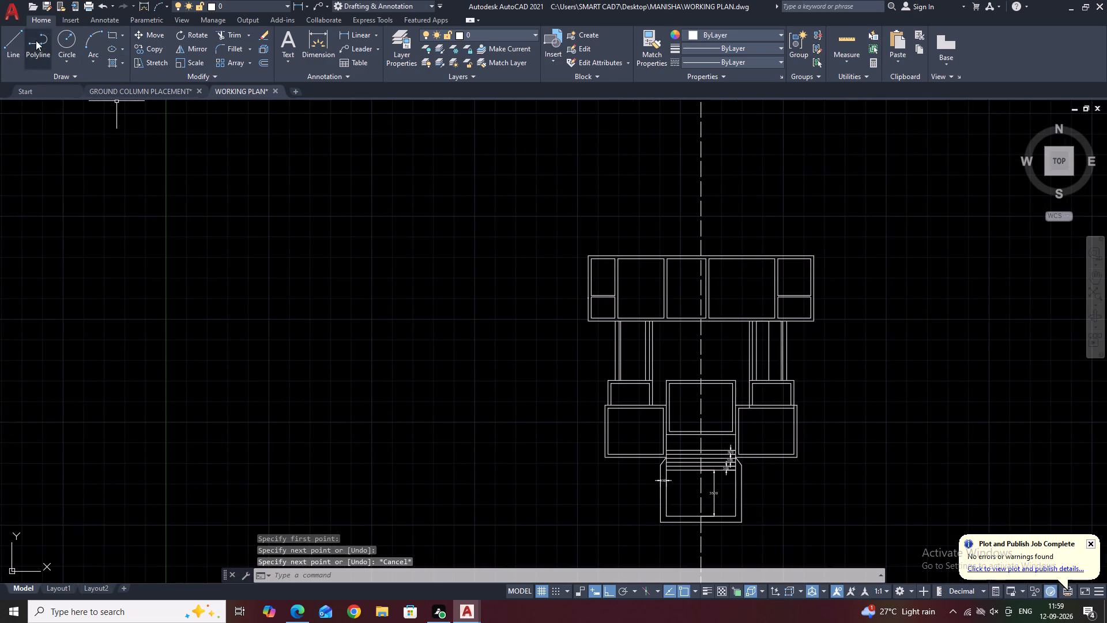
{"action": "left_click", "coordinate": [7, 41]}
{"action": "scroll", "coordinate": [638, 317], "scroll_direction": "up", "scroll_amount": 3}
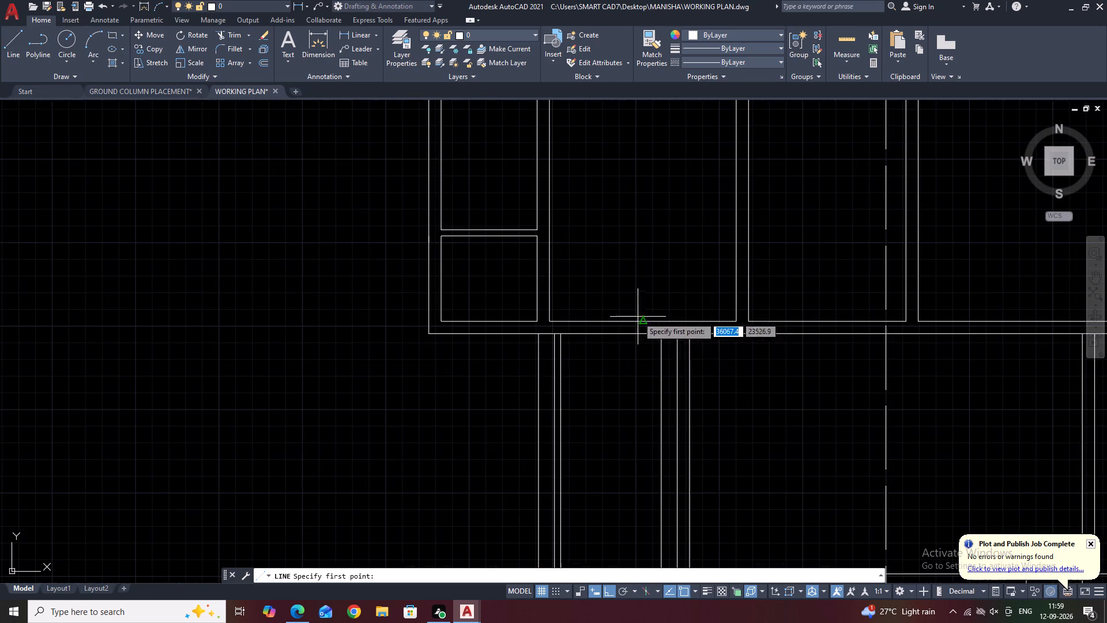
{"action": "left_click", "coordinate": [663, 335]}
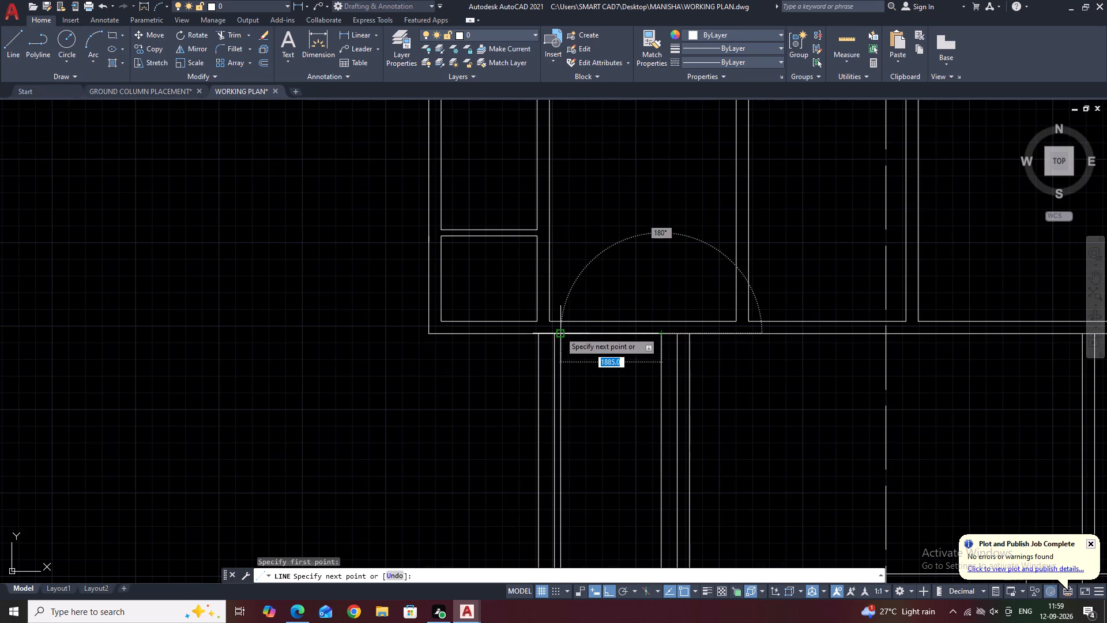
{"action": "left_click", "coordinate": [559, 332]}
{"action": "right_click", "coordinate": [559, 332]}
{"action": "left_click", "coordinate": [583, 350]}
Draw a vertical centre line in the left bay from its top line's midpoint down to the small front room's wall.
{"action": "scroll", "coordinate": [607, 341], "scroll_direction": "down", "scroll_amount": 4}
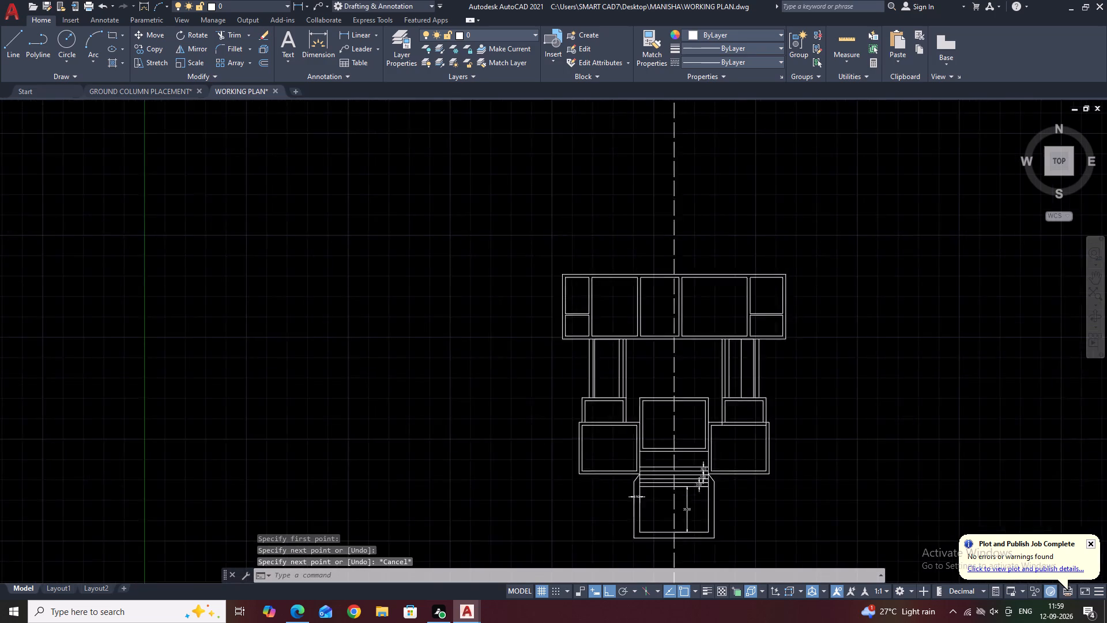
{"action": "left_click", "coordinate": [18, 39]}
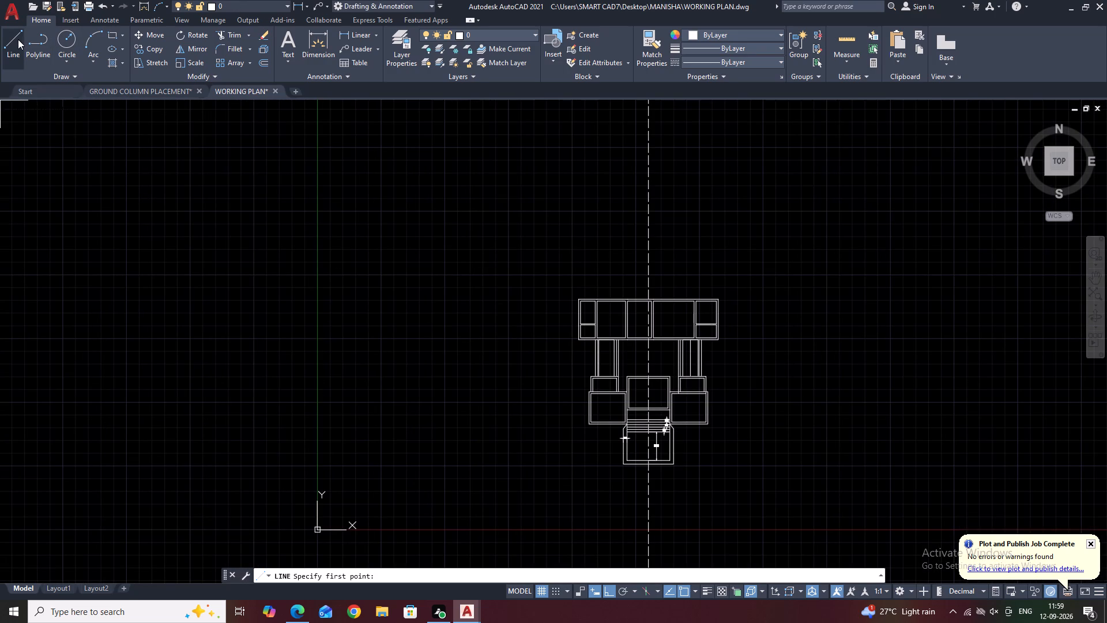
{"action": "scroll", "coordinate": [602, 345], "scroll_direction": "up", "scroll_amount": 2}
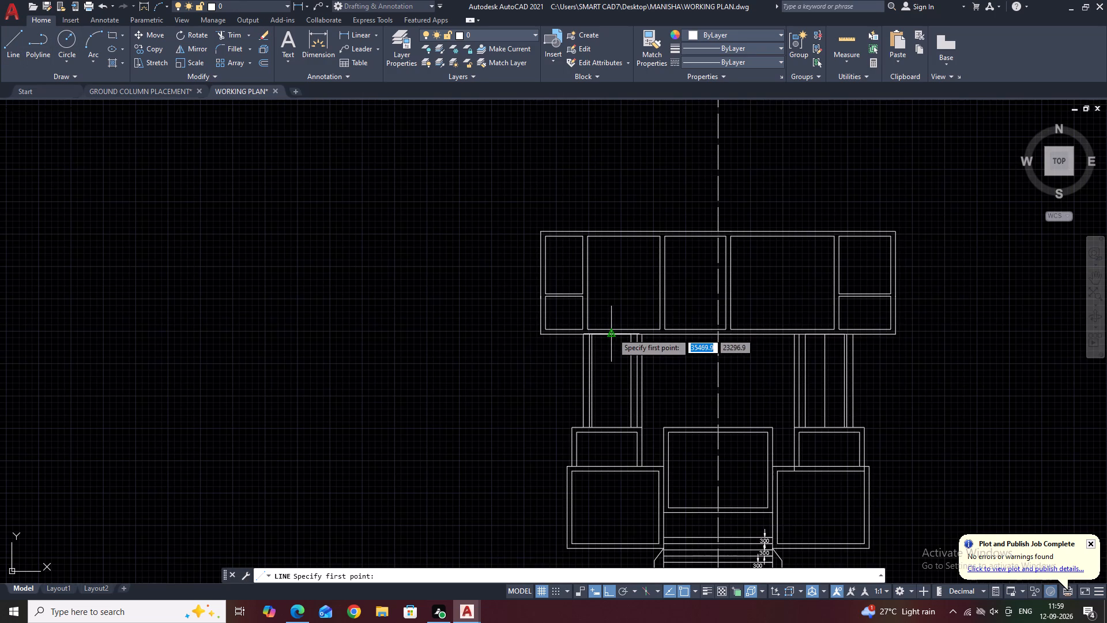
{"action": "left_click", "coordinate": [612, 333]}
{"action": "scroll", "coordinate": [603, 429], "scroll_direction": "up", "scroll_amount": 3}
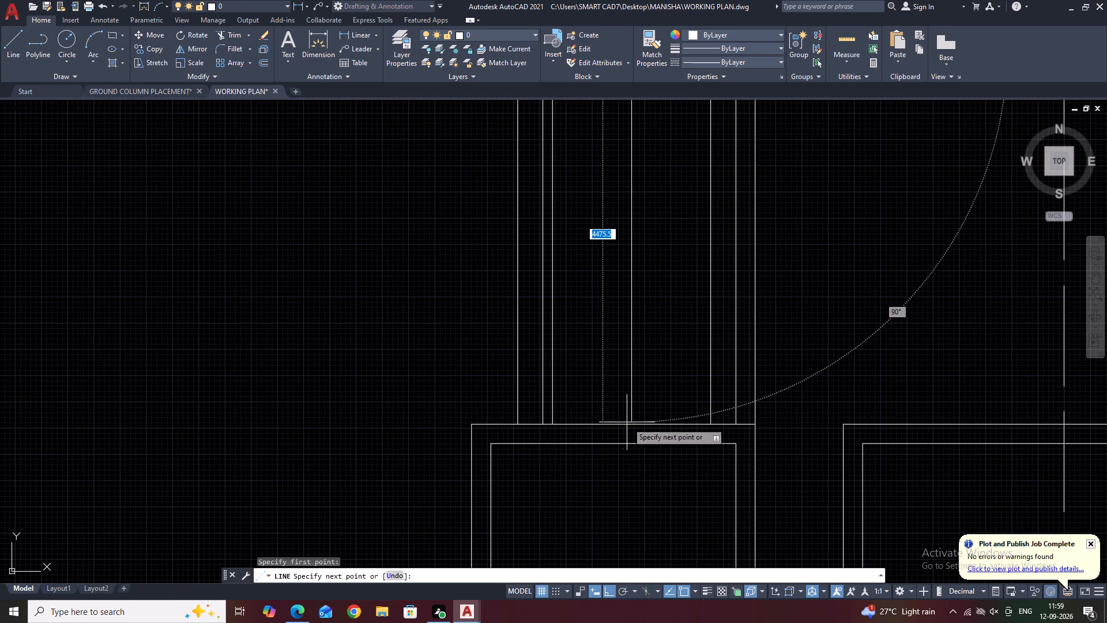
{"action": "left_click", "coordinate": [630, 422]}
{"action": "right_click", "coordinate": [630, 421]}
{"action": "left_click", "coordinate": [637, 440]}
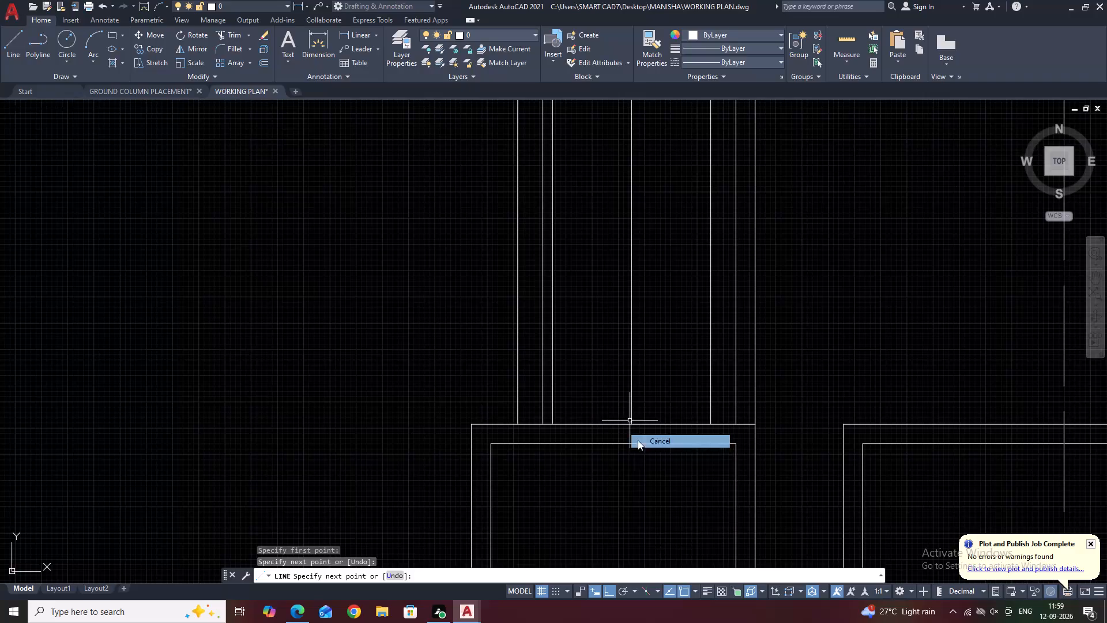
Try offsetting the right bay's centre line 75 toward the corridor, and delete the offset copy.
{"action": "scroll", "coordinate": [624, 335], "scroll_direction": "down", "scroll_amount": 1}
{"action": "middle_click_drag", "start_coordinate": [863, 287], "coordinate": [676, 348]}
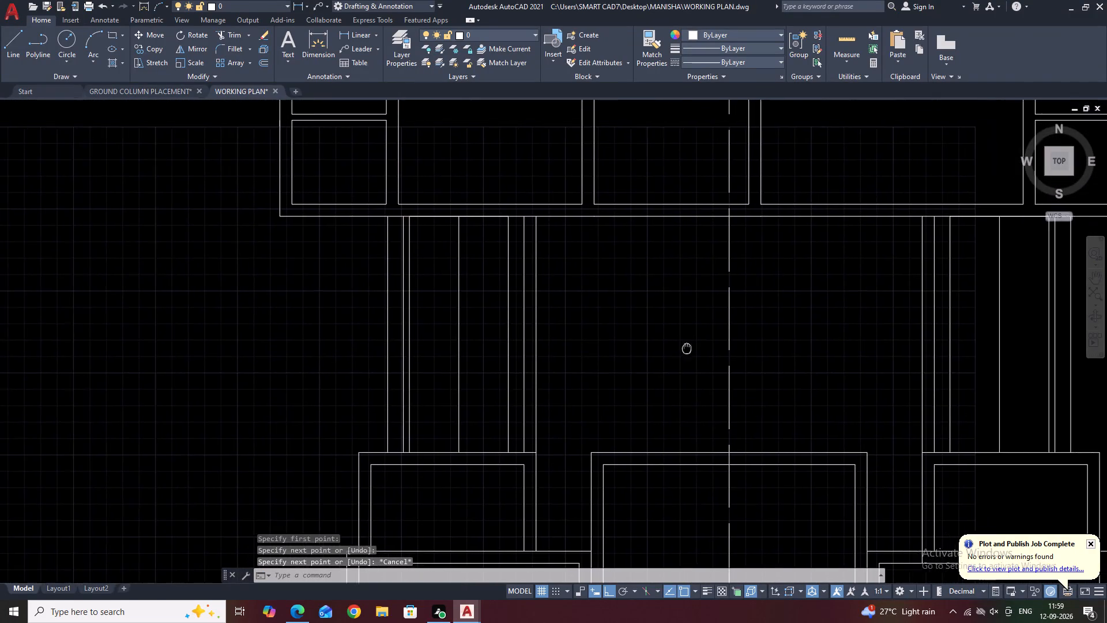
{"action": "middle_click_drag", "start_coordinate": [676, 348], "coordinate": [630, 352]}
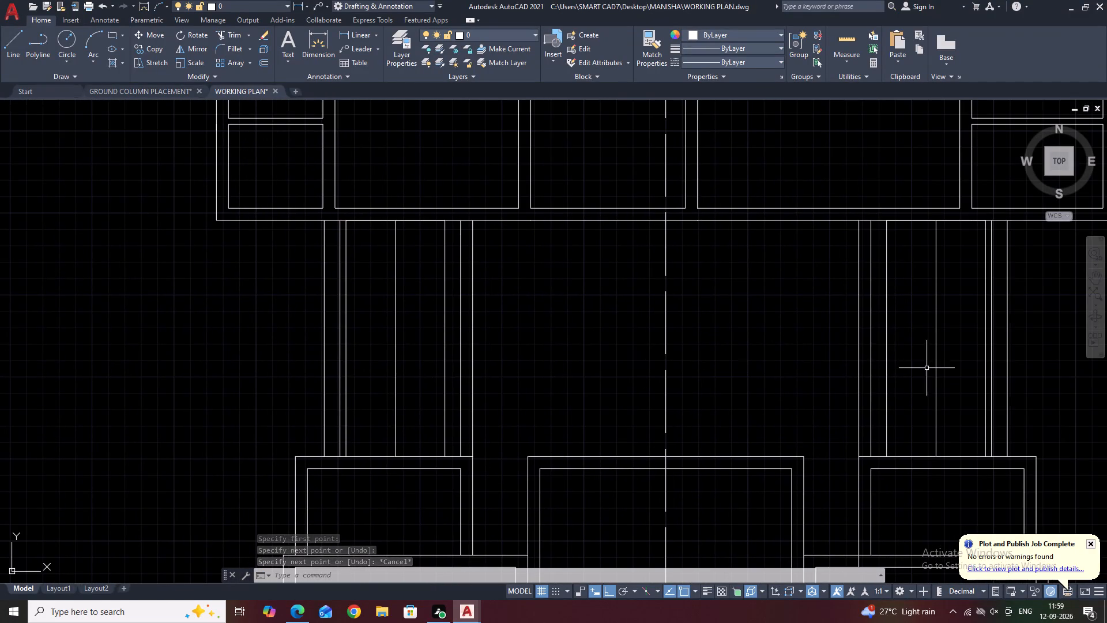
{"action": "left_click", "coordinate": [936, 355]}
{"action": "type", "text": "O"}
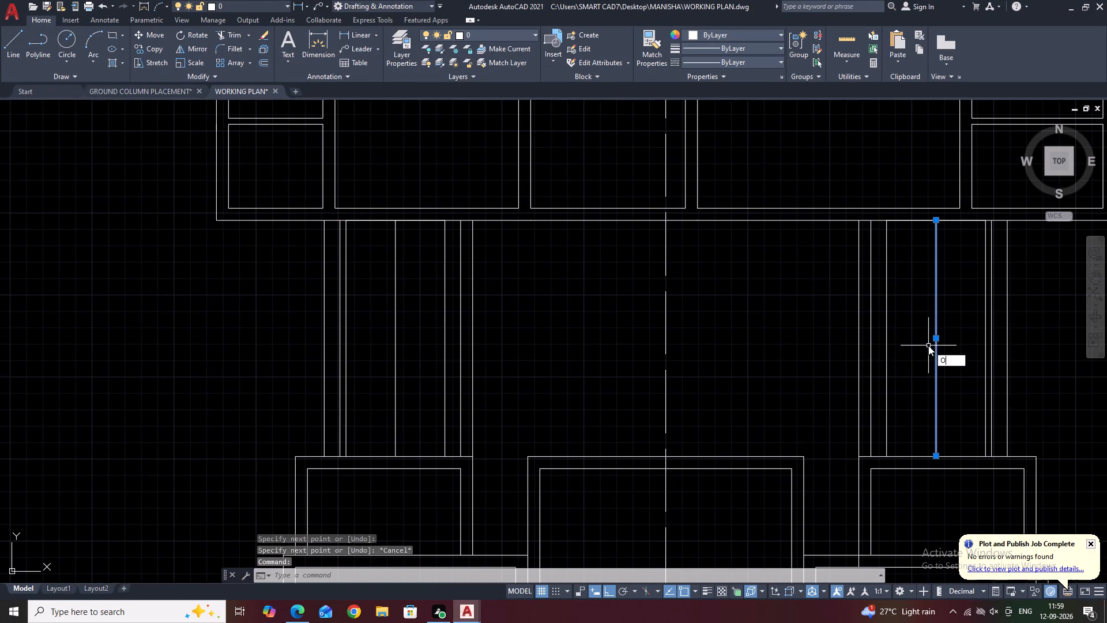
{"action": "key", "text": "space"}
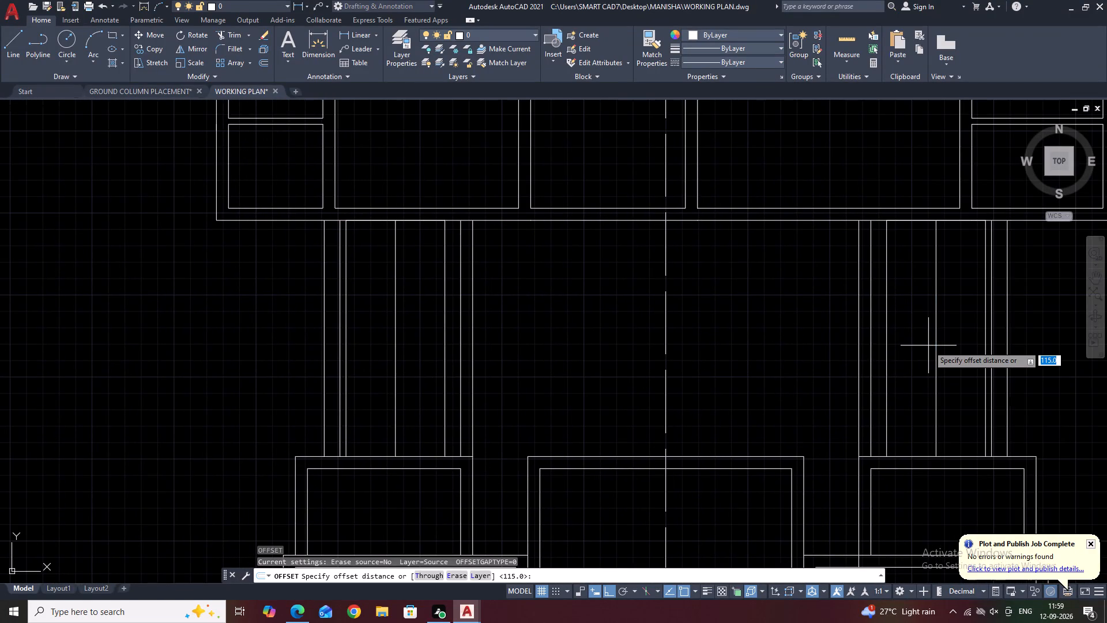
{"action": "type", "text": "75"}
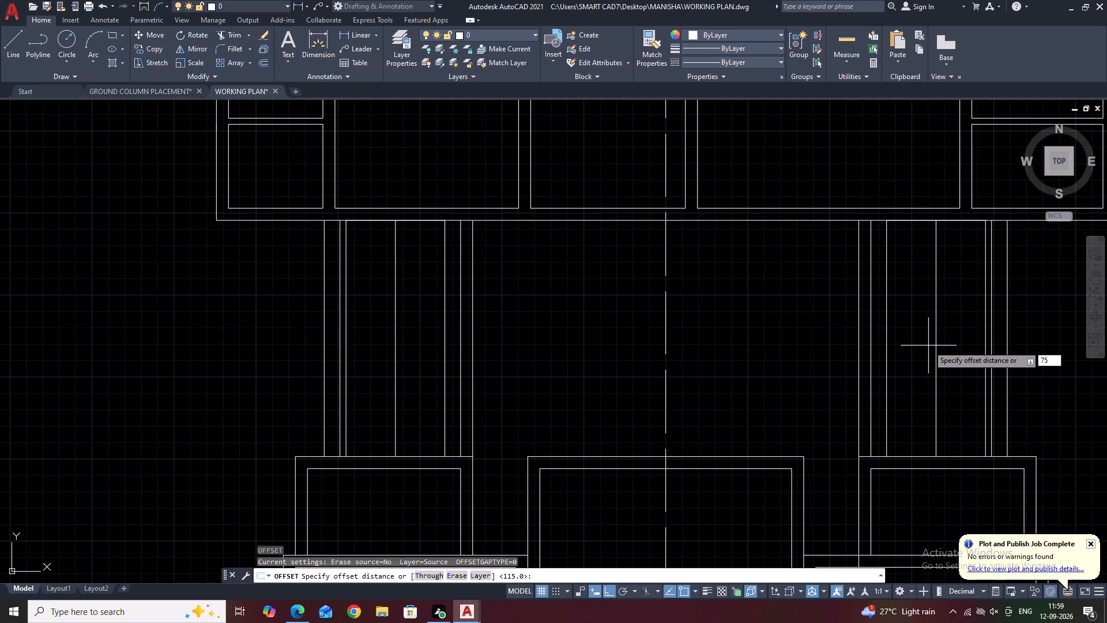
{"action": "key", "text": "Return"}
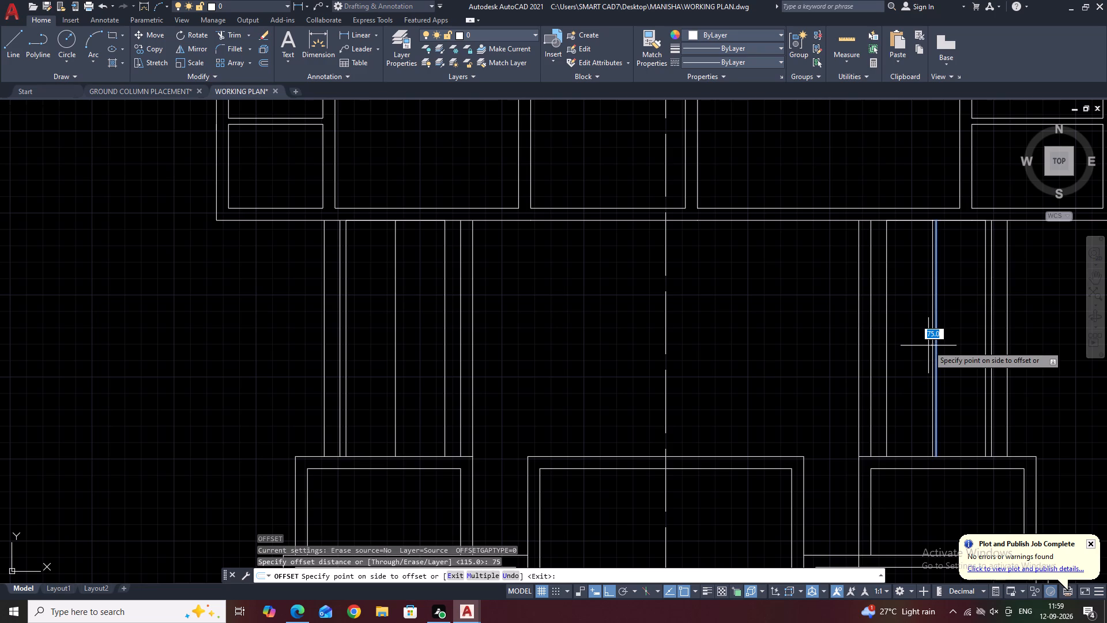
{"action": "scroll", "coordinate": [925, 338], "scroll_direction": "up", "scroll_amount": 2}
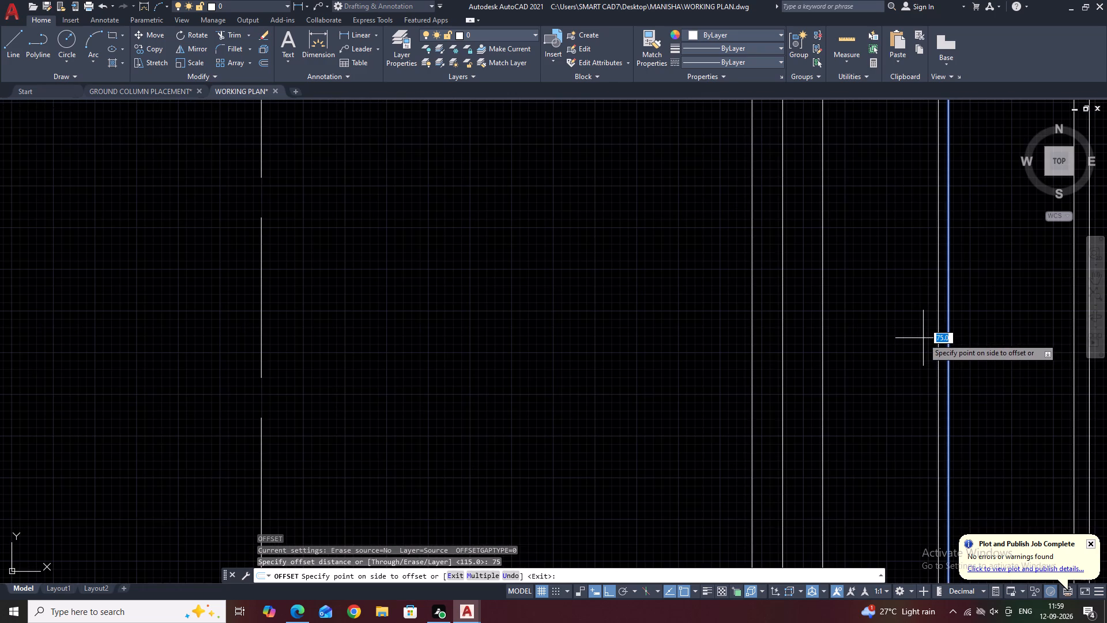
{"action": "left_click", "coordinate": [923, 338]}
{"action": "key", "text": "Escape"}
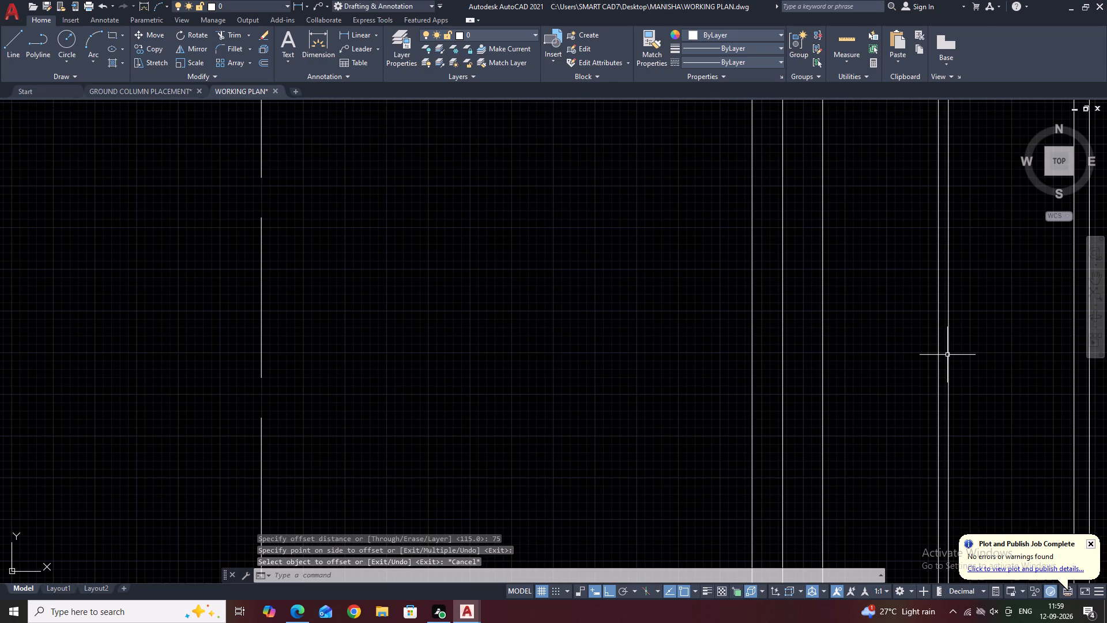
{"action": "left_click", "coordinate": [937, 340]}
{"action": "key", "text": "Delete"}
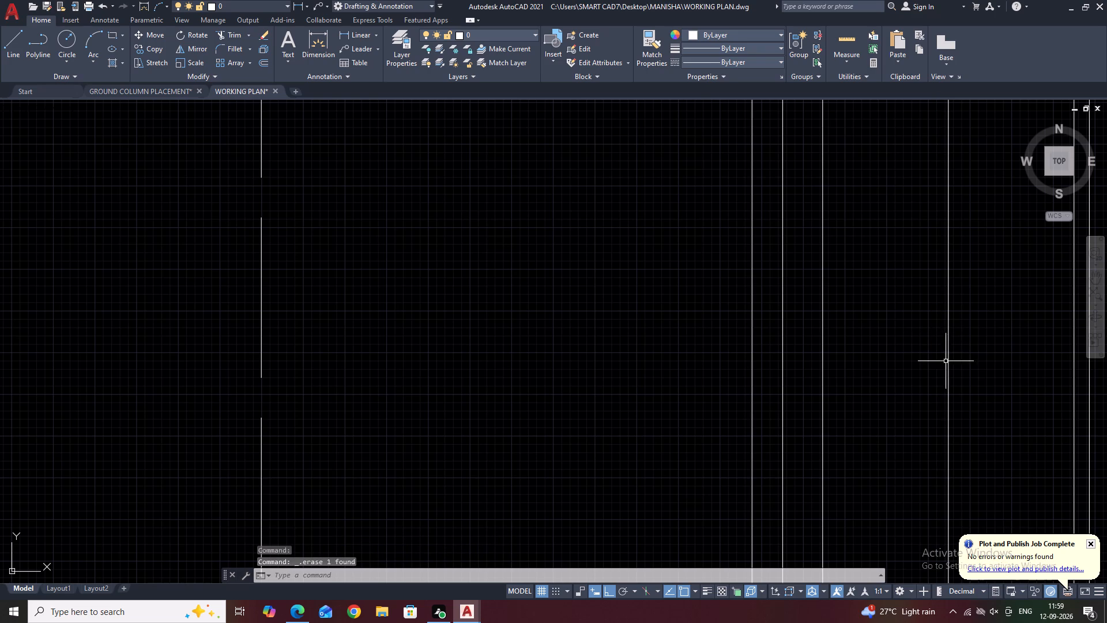
Offset the right bay's vertical centre line 55 to both sides.
{"action": "left_click_drag", "start_coordinate": [963, 372], "coordinate": [958, 363]}
{"action": "left_click", "coordinate": [914, 318]}
{"action": "type", "text": "O"}
{"action": "key", "text": "space"}
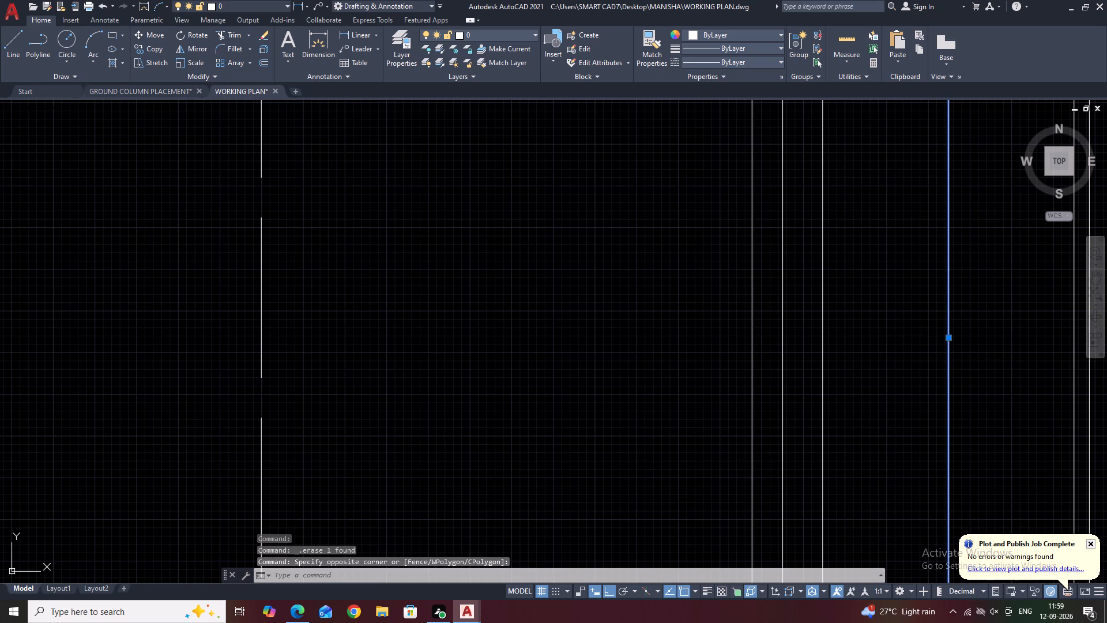
{"action": "type", "text": "55"}
{"action": "key", "text": "Return"}
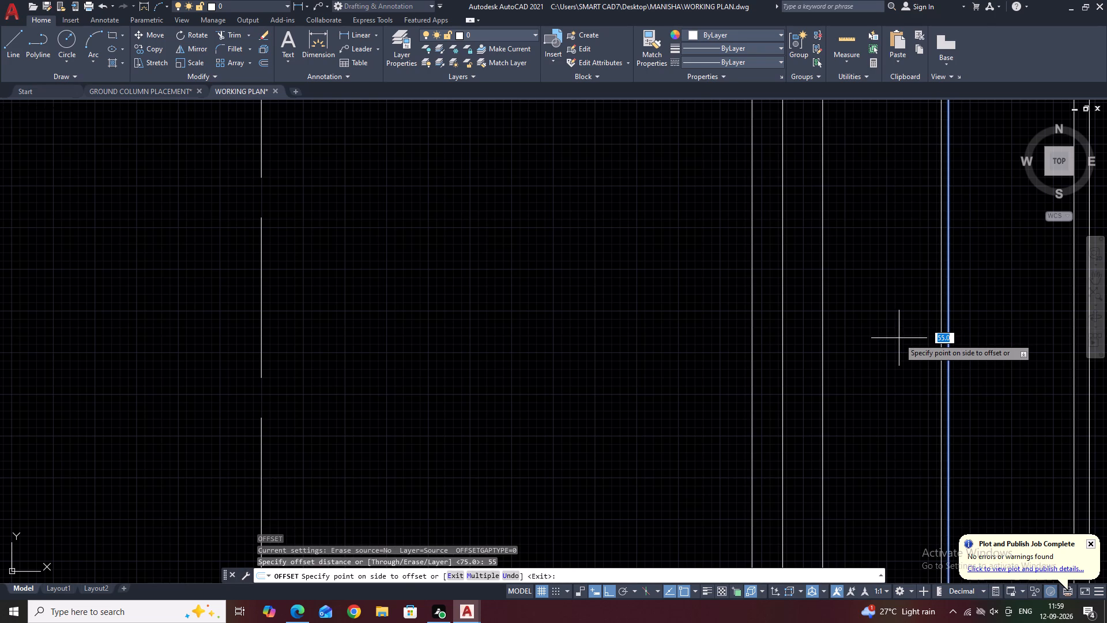
{"action": "left_click", "coordinate": [897, 341]}
{"action": "left_click", "coordinate": [948, 347]}
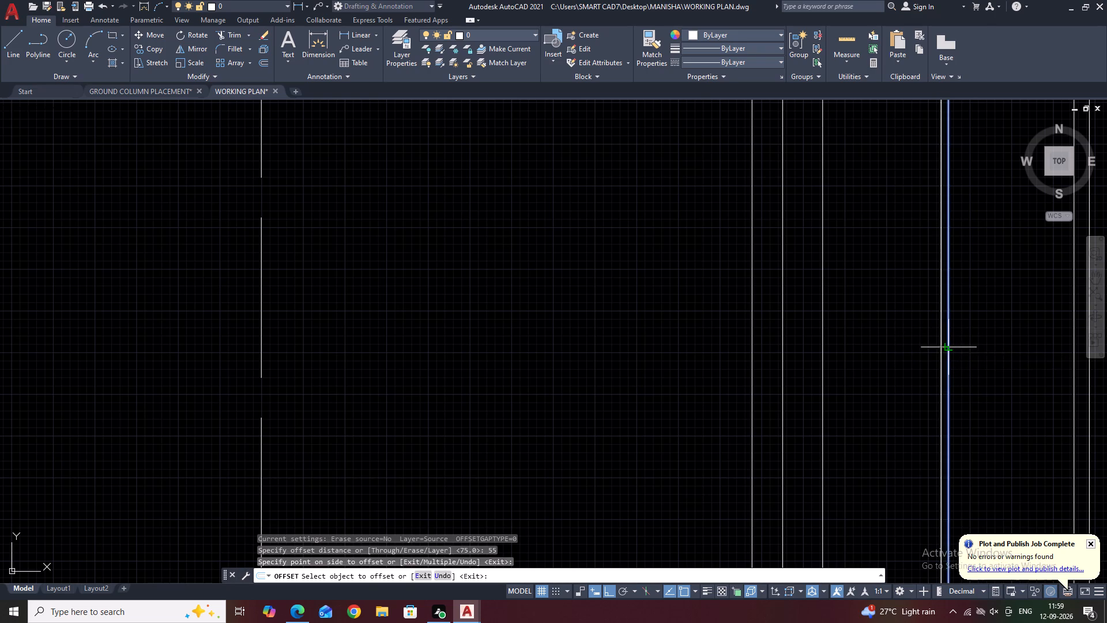
{"action": "left_click", "coordinate": [961, 346]}
Offset the left bay's vertical centre line 55 to both sides.
{"action": "scroll", "coordinate": [932, 368], "scroll_direction": "down", "scroll_amount": 4}
{"action": "scroll", "coordinate": [720, 367], "scroll_direction": "up", "scroll_amount": 1}
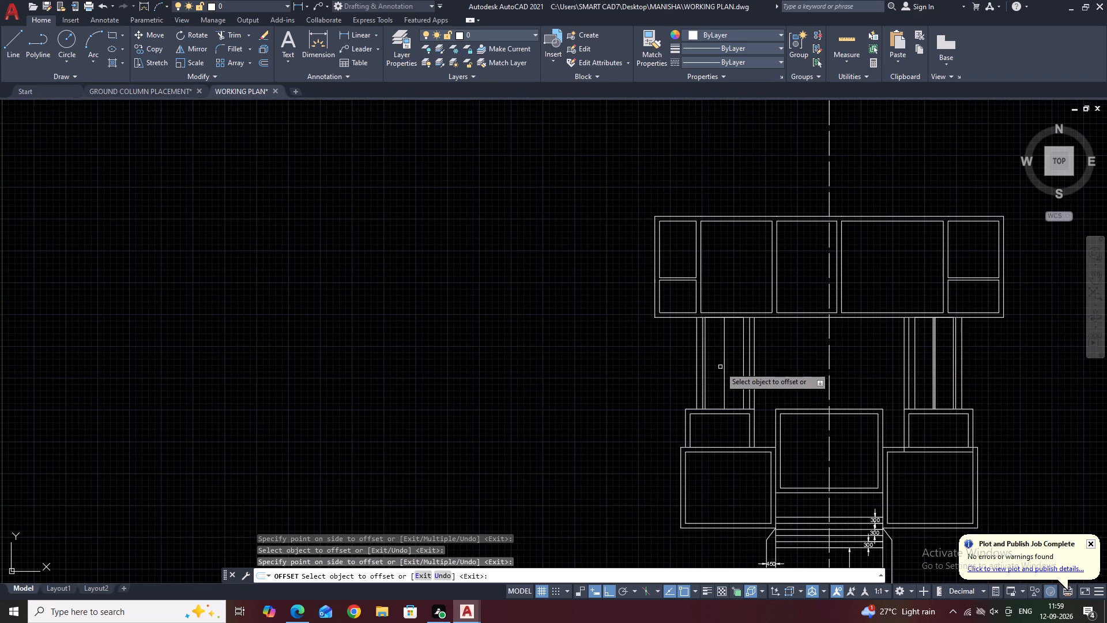
{"action": "left_click", "coordinate": [727, 365]}
{"action": "left_click", "coordinate": [716, 366]}
{"action": "scroll", "coordinate": [721, 369], "scroll_direction": "up", "scroll_amount": 2}
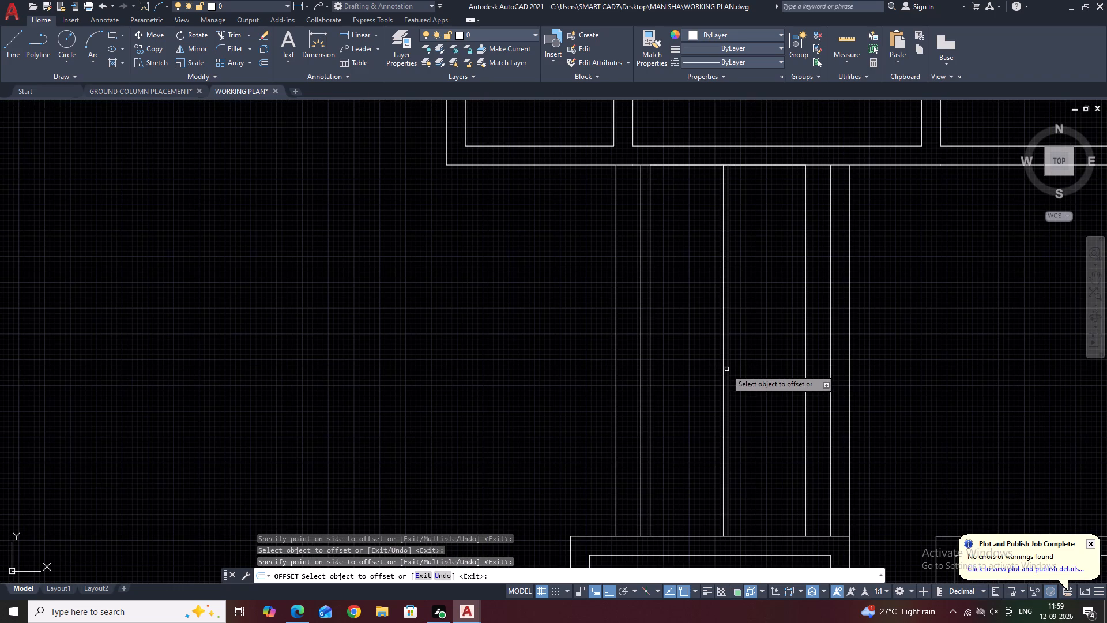
{"action": "left_click", "coordinate": [728, 369]}
{"action": "left_click", "coordinate": [734, 377]}
{"action": "key", "text": "Escape"}
Delete the original centre line between the offset pair in both the left and right bays.
{"action": "left_click", "coordinate": [729, 369]}
{"action": "middle_click_drag", "start_coordinate": [755, 365], "coordinate": [492, 367]}
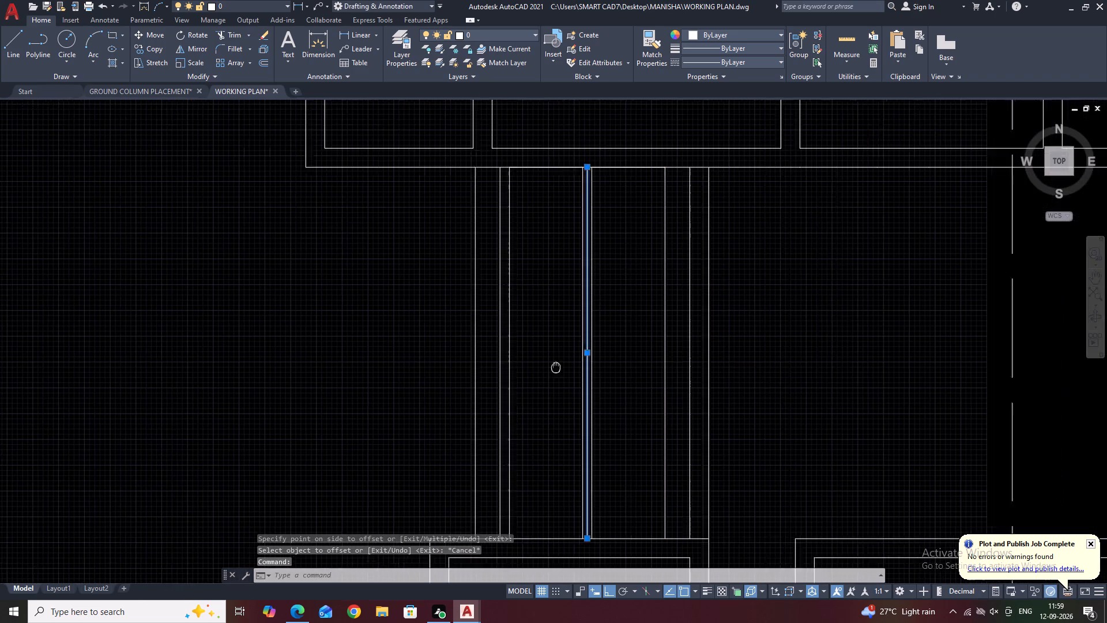
{"action": "middle_click_drag", "start_coordinate": [492, 367], "coordinate": [477, 367]}
{"action": "scroll", "coordinate": [599, 382], "scroll_direction": "down", "scroll_amount": 1}
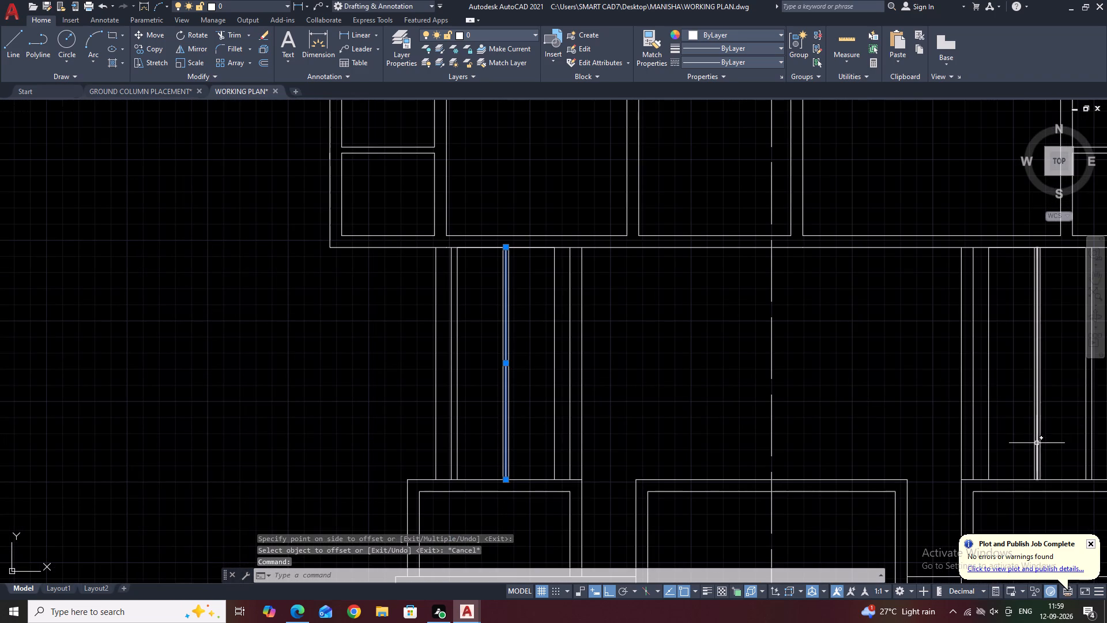
{"action": "scroll", "coordinate": [1037, 444], "scroll_direction": "up", "scroll_amount": 1}
{"action": "left_click", "coordinate": [1036, 444]}
{"action": "key", "text": "Delete"}
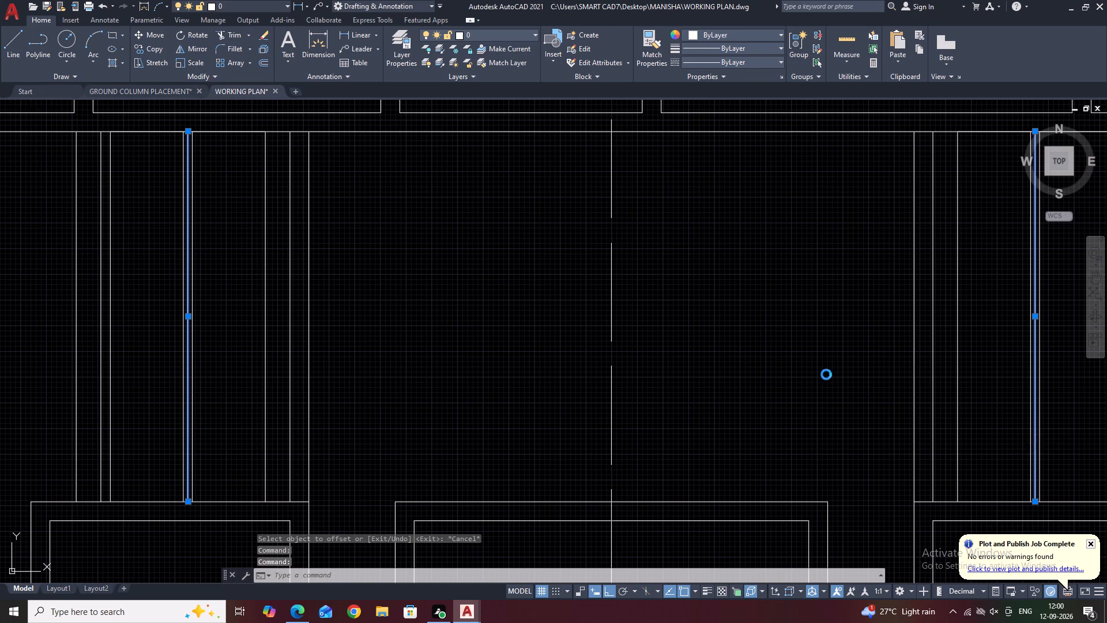
Delete the horizontal construction line across the top of the right bay.
{"action": "scroll", "coordinate": [826, 374], "scroll_direction": "down", "scroll_amount": 2}
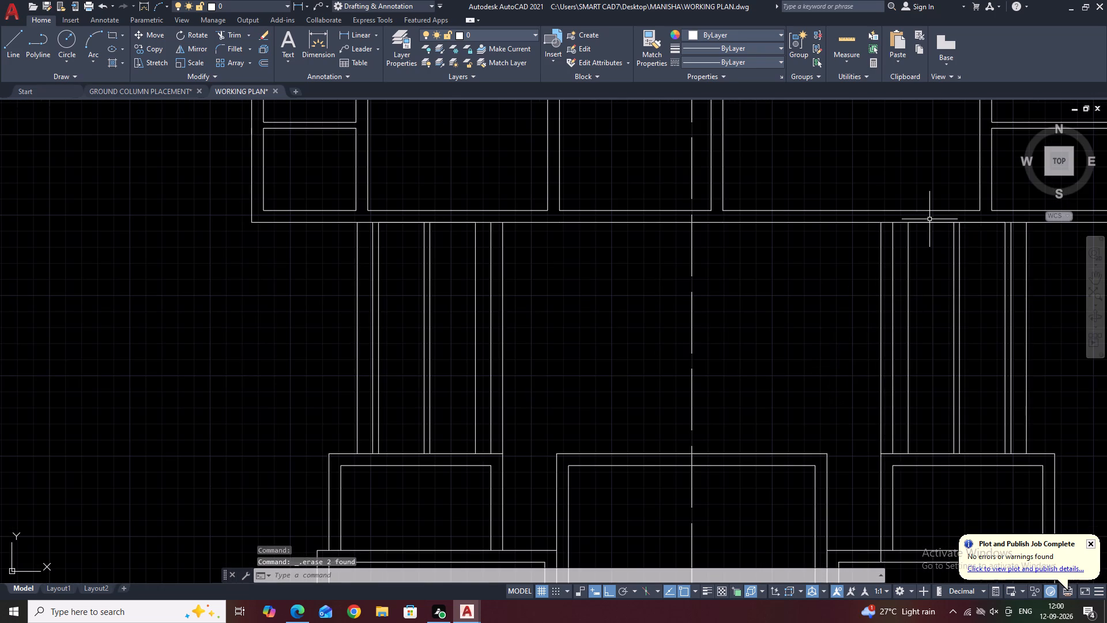
{"action": "left_click", "coordinate": [929, 223]}
{"action": "middle_click_drag", "start_coordinate": [967, 225], "coordinate": [845, 276]}
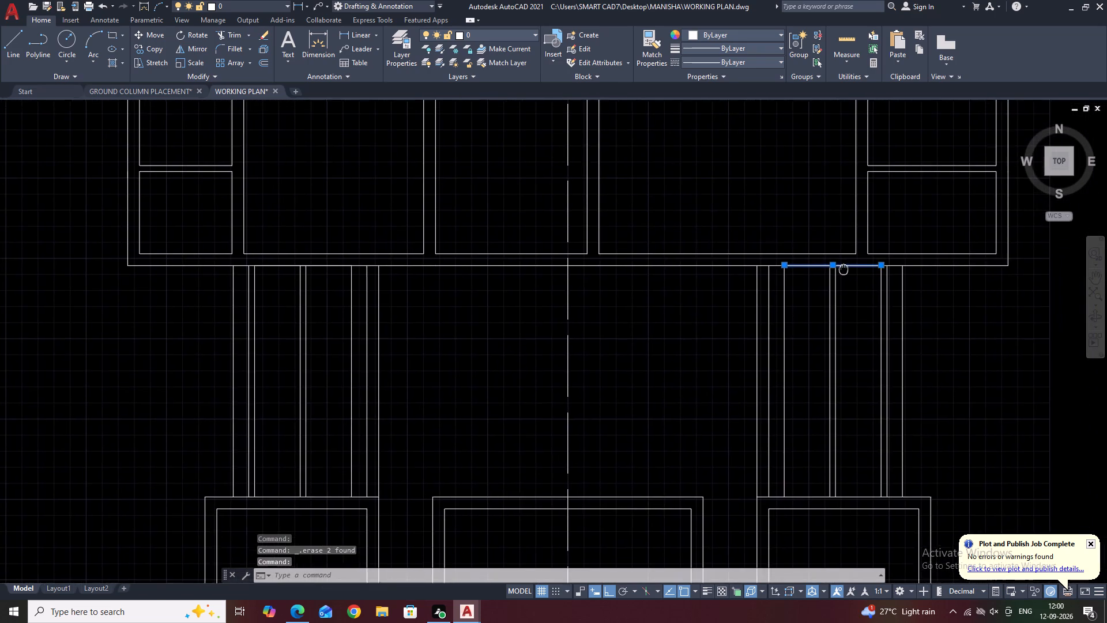
{"action": "middle_click_drag", "start_coordinate": [845, 276], "coordinate": [851, 283]}
{"action": "key", "text": "Delete"}
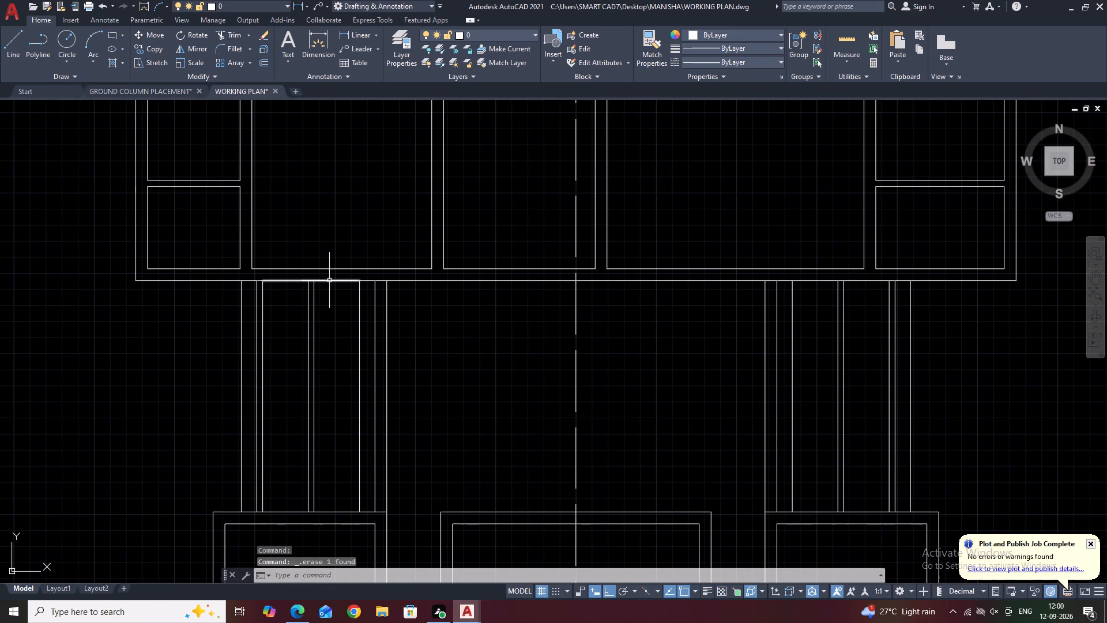
Delete the horizontal construction line across the top of the left bay.
{"action": "left_click", "coordinate": [330, 280]}
{"action": "key", "text": "Delete"}
Draw a rectangle about 480 deep against the wall at the top of the right bay, spanning between its inner vertical lines.
{"action": "middle_click_drag", "start_coordinate": [344, 310], "coordinate": [452, 336]}
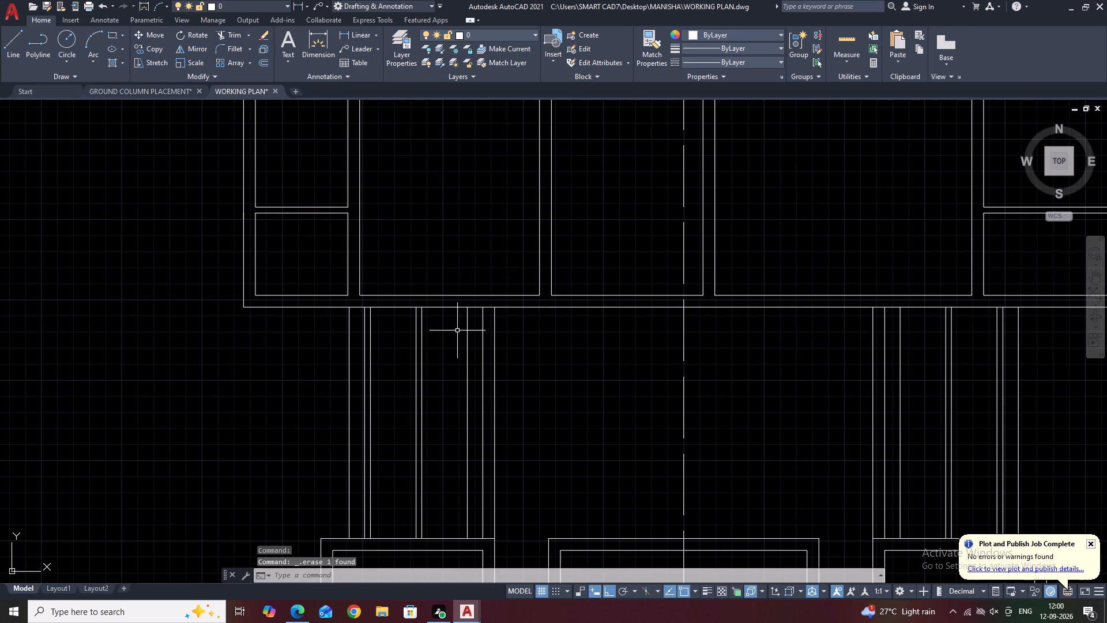
{"action": "key", "text": "r"}
{"action": "key", "text": "e"}
{"action": "key", "text": "c"}
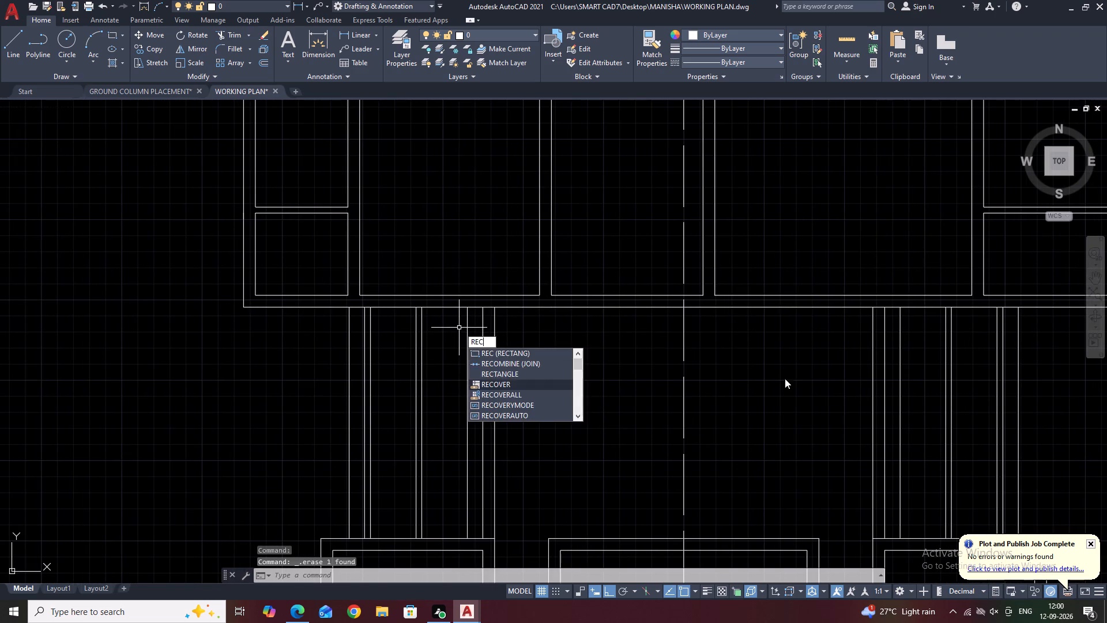
{"action": "middle_click_drag", "start_coordinate": [787, 376], "coordinate": [669, 343]}
{"action": "type", "text": "REC"}
{"action": "key", "text": "space"}
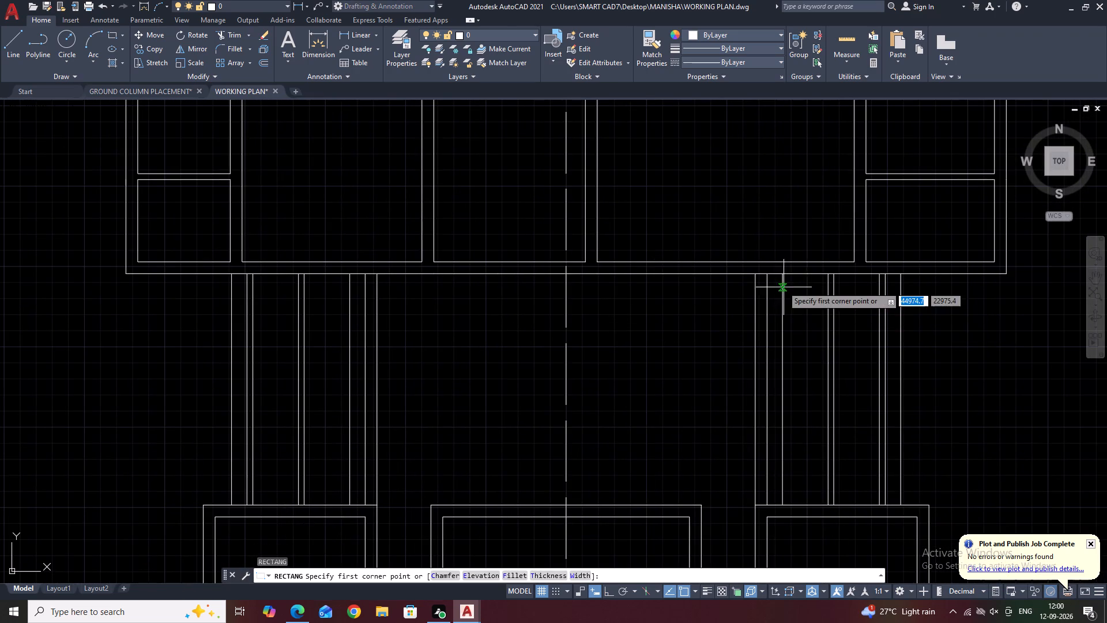
{"action": "scroll", "coordinate": [779, 280], "scroll_direction": "up", "scroll_amount": 3}
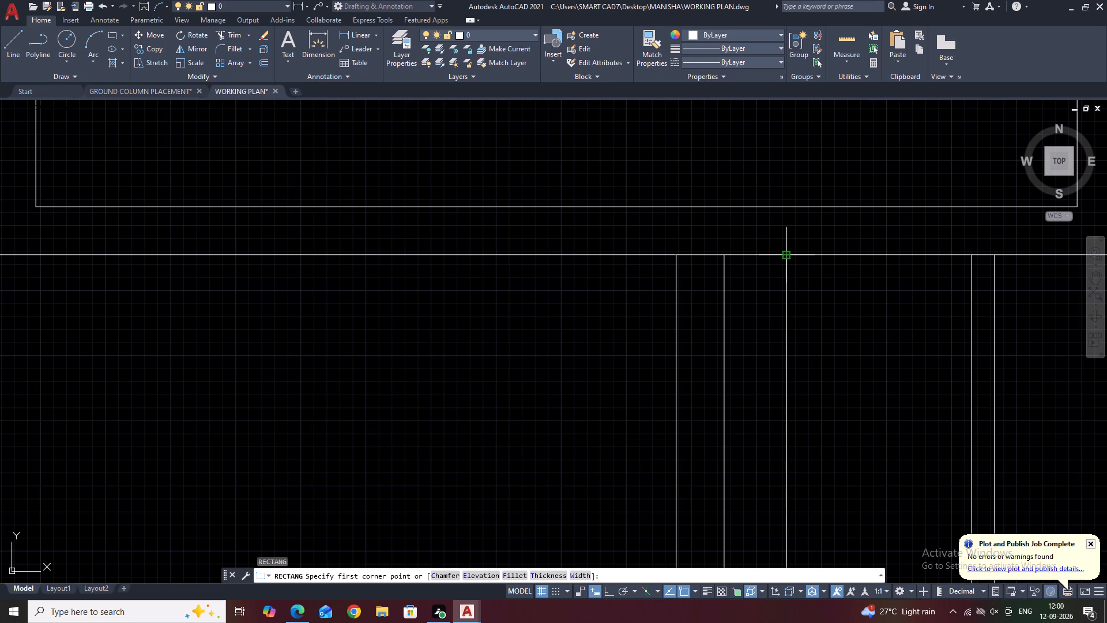
{"action": "left_click", "coordinate": [782, 256]}
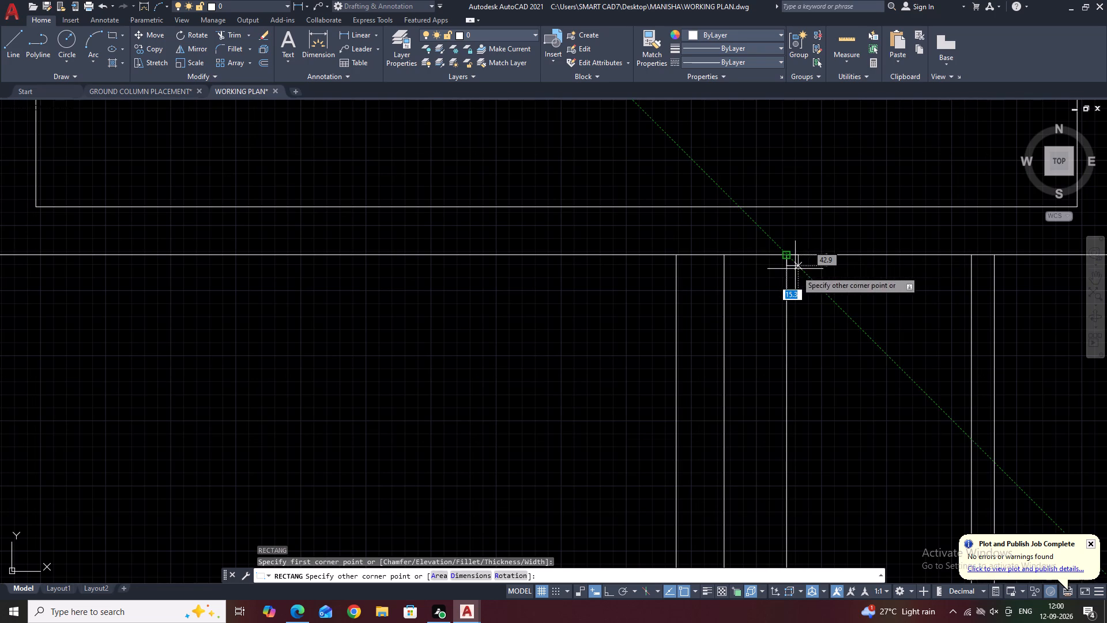
{"action": "left_click", "coordinate": [971, 354]}
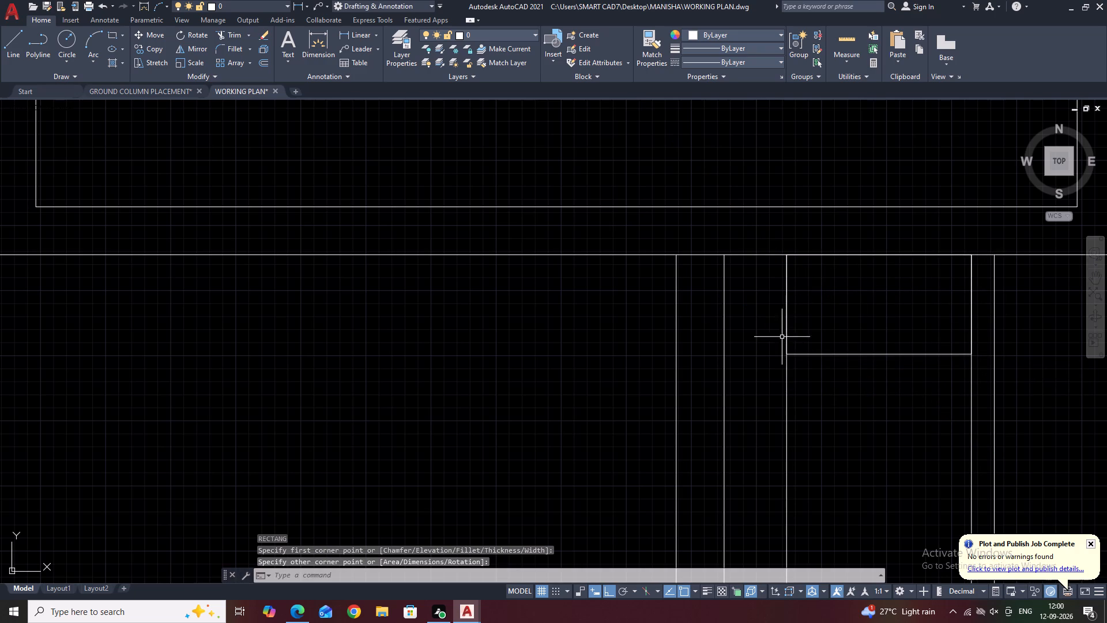
Stretch the rectangle's bottom edge upward by about 122 to make it shallower.
{"action": "middle_click_drag", "start_coordinate": [851, 290], "coordinate": [815, 300]}
{"action": "left_click", "coordinate": [861, 368]}
{"action": "left_click", "coordinate": [849, 351]}
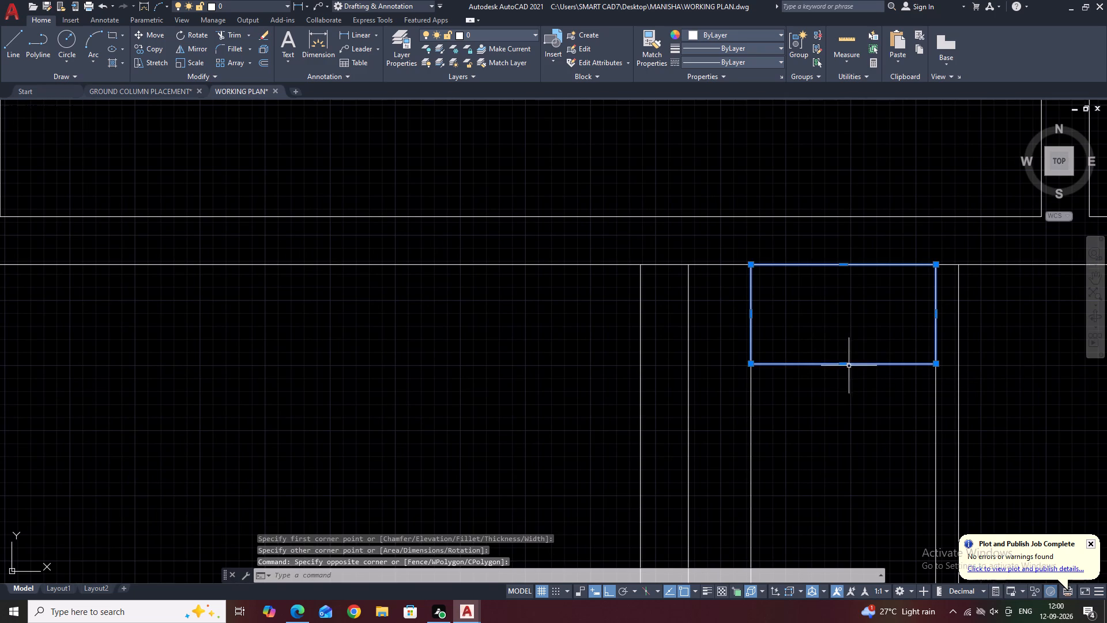
{"action": "left_click", "coordinate": [844, 366]}
{"action": "left_click", "coordinate": [842, 362]}
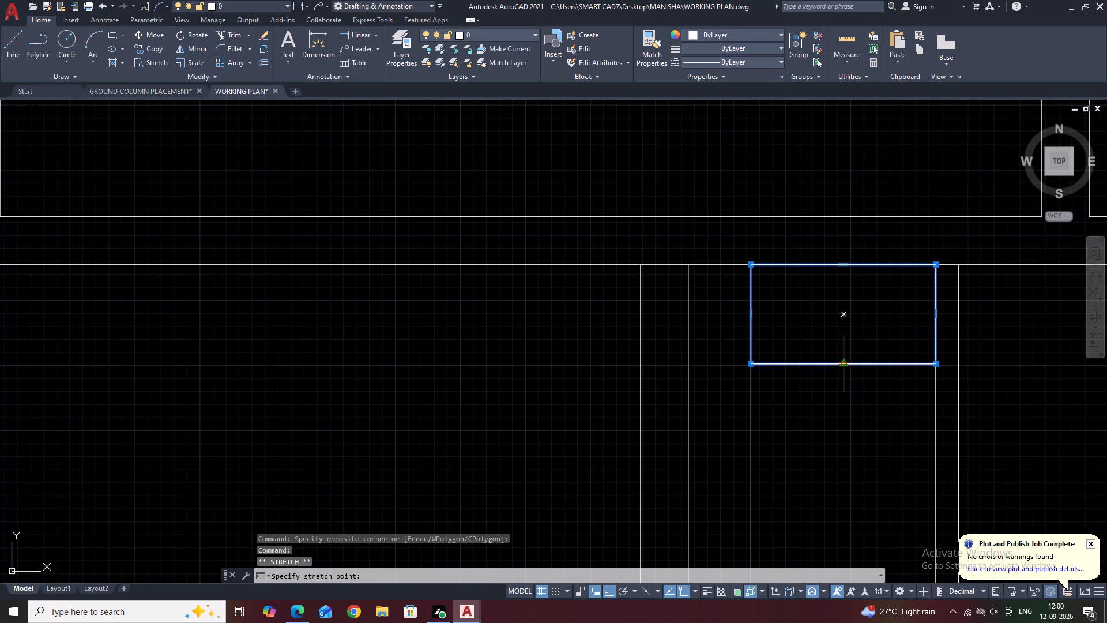
{"action": "scroll", "coordinate": [811, 306], "scroll_direction": "down", "scroll_amount": 3}
{"action": "middle_click_drag", "start_coordinate": [846, 311], "coordinate": [817, 231]}
{"action": "scroll", "coordinate": [794, 235], "scroll_direction": "up", "scroll_amount": 2}
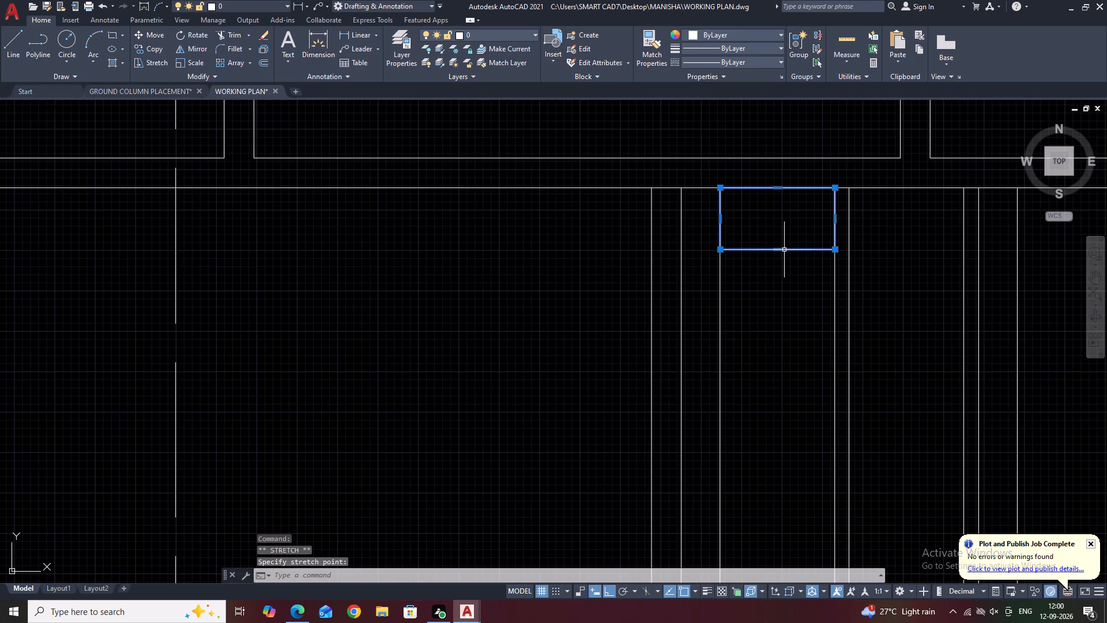
{"action": "left_click", "coordinate": [781, 249]}
{"action": "left_click", "coordinate": [778, 252]}
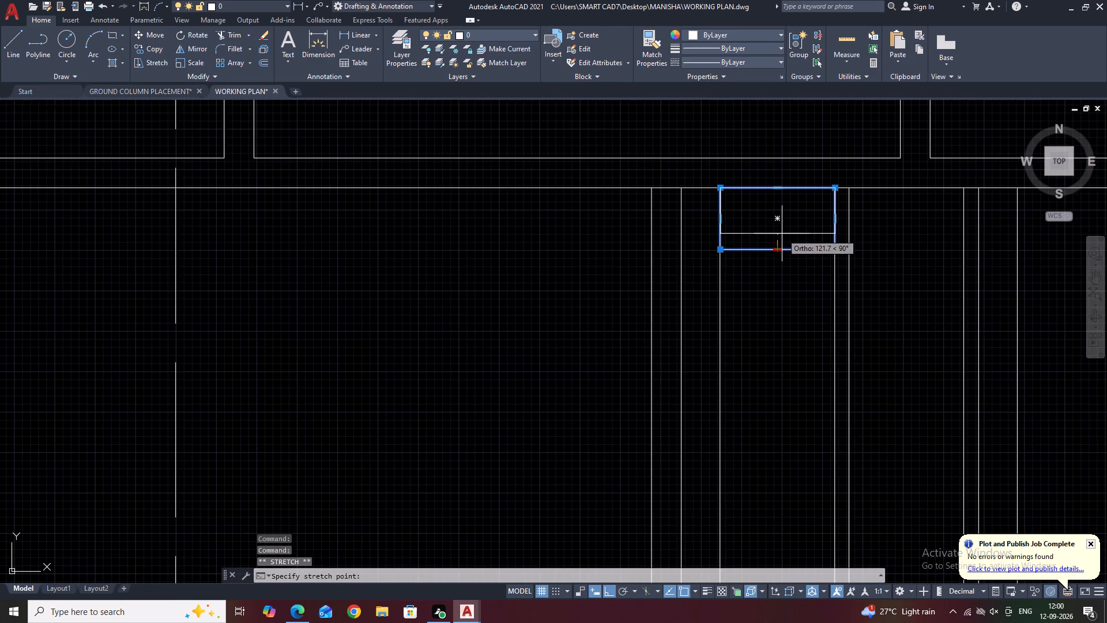
{"action": "left_click", "coordinate": [782, 234]}
{"action": "key", "text": "Escape"}
{"action": "key", "text": "Escape"}
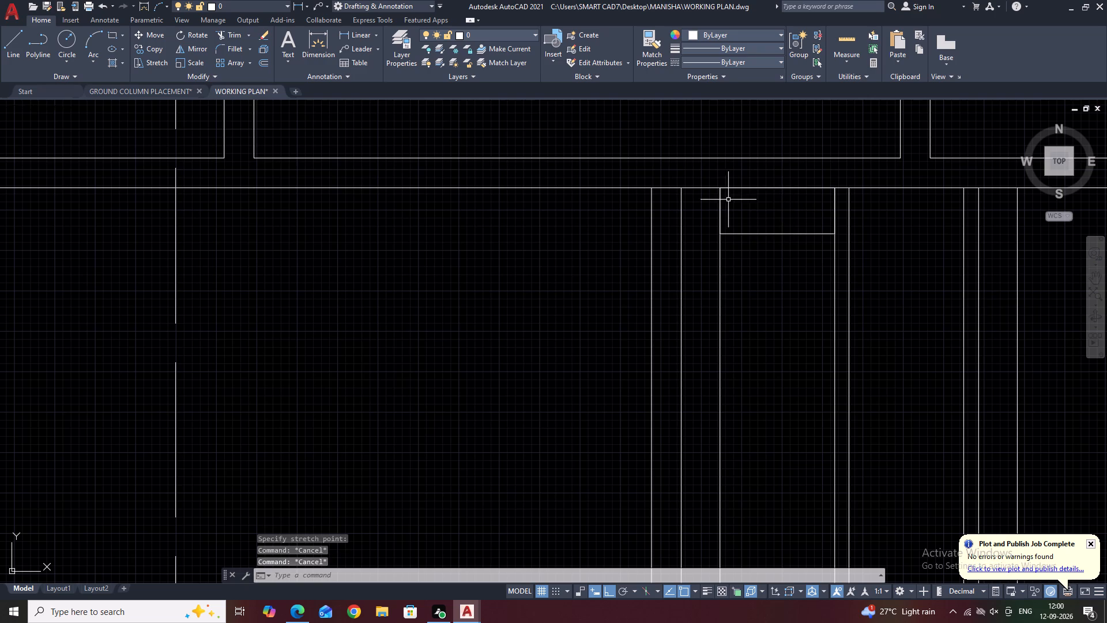
Set the linetype of the rectangle at the top of the right bay to the dashed ACAD_ISO02W linetype.
{"action": "middle_click_drag", "start_coordinate": [772, 205], "coordinate": [777, 238]}
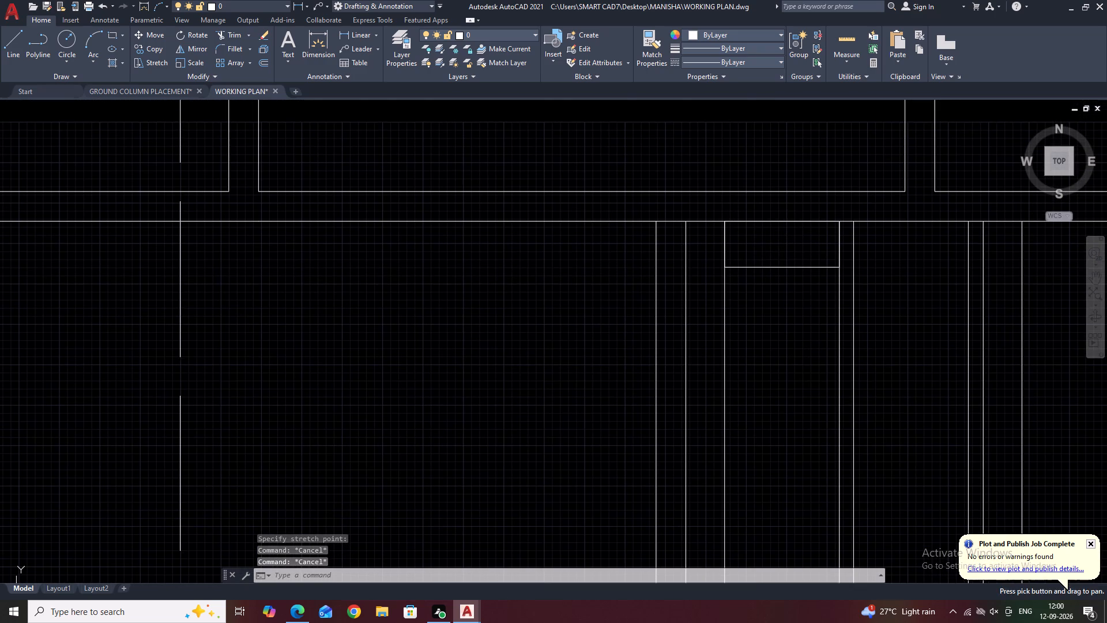
{"action": "left_click", "coordinate": [782, 276]}
{"action": "left_click", "coordinate": [765, 256]}
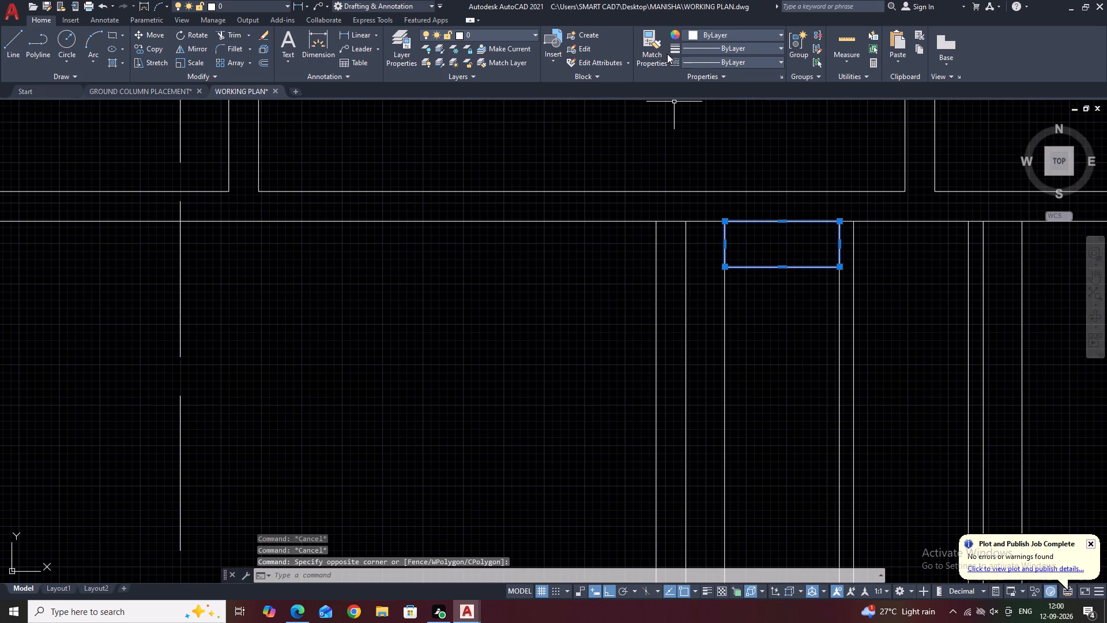
{"action": "left_click", "coordinate": [725, 60]}
{"action": "left_click", "coordinate": [732, 104]}
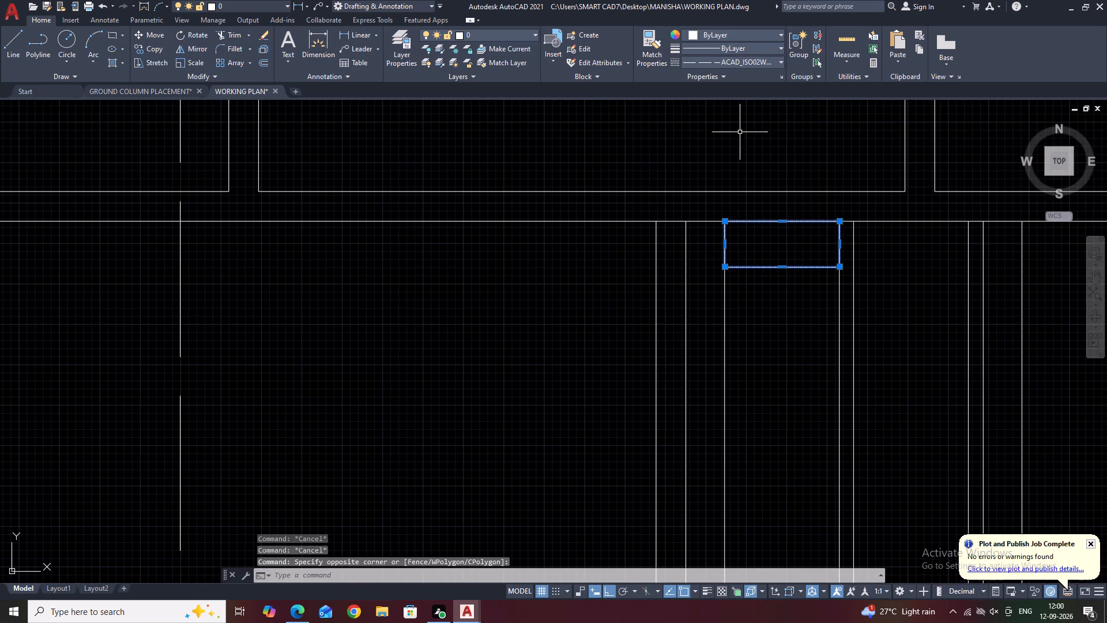
{"action": "key", "text": "Escape"}
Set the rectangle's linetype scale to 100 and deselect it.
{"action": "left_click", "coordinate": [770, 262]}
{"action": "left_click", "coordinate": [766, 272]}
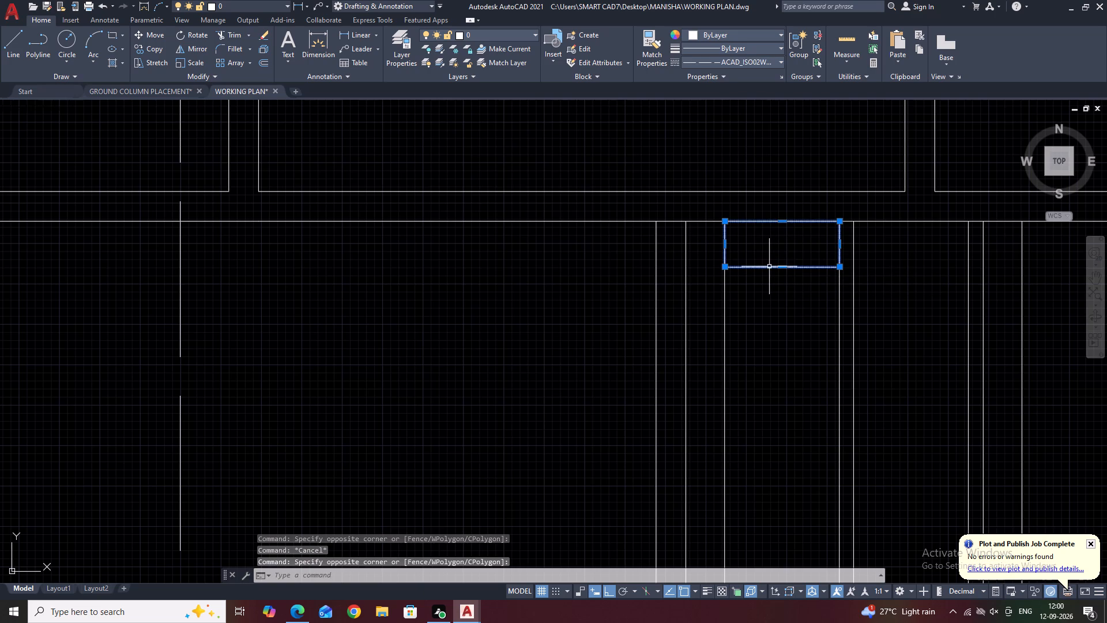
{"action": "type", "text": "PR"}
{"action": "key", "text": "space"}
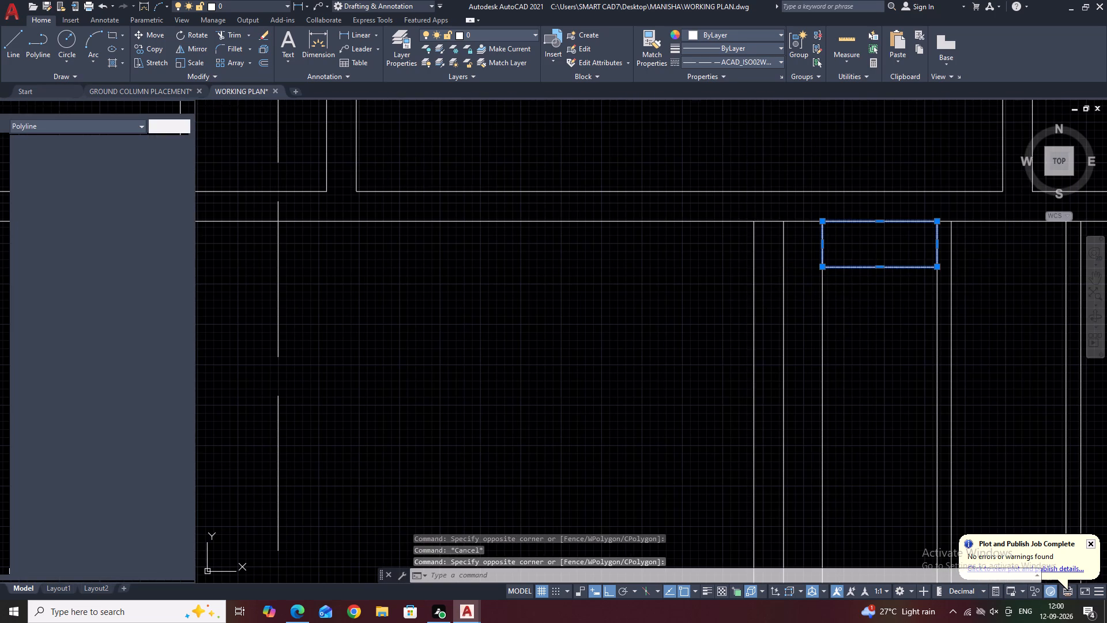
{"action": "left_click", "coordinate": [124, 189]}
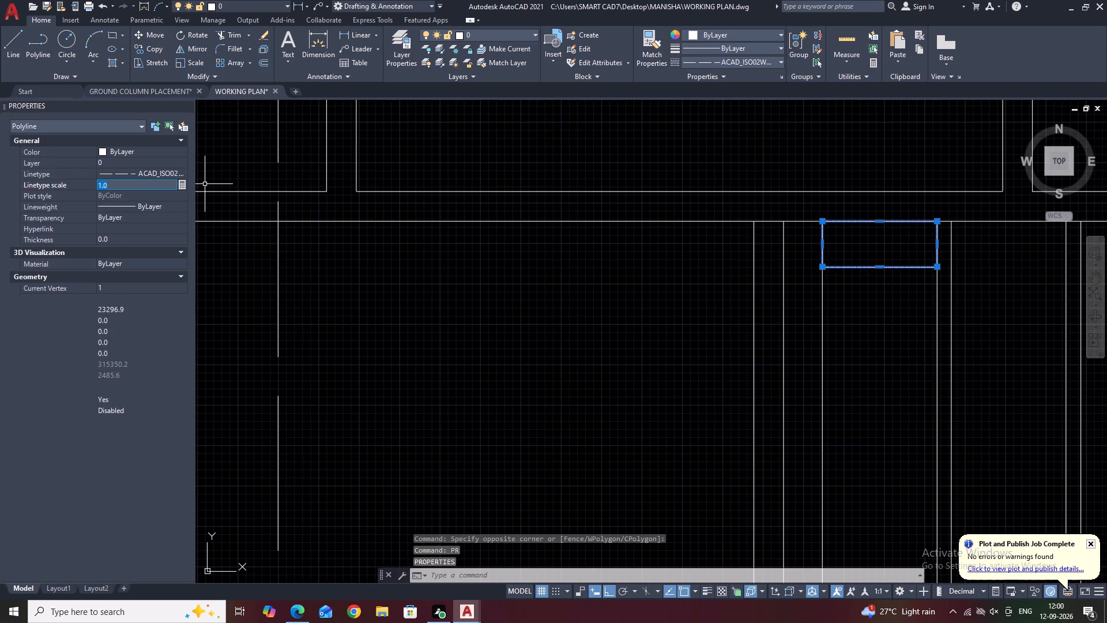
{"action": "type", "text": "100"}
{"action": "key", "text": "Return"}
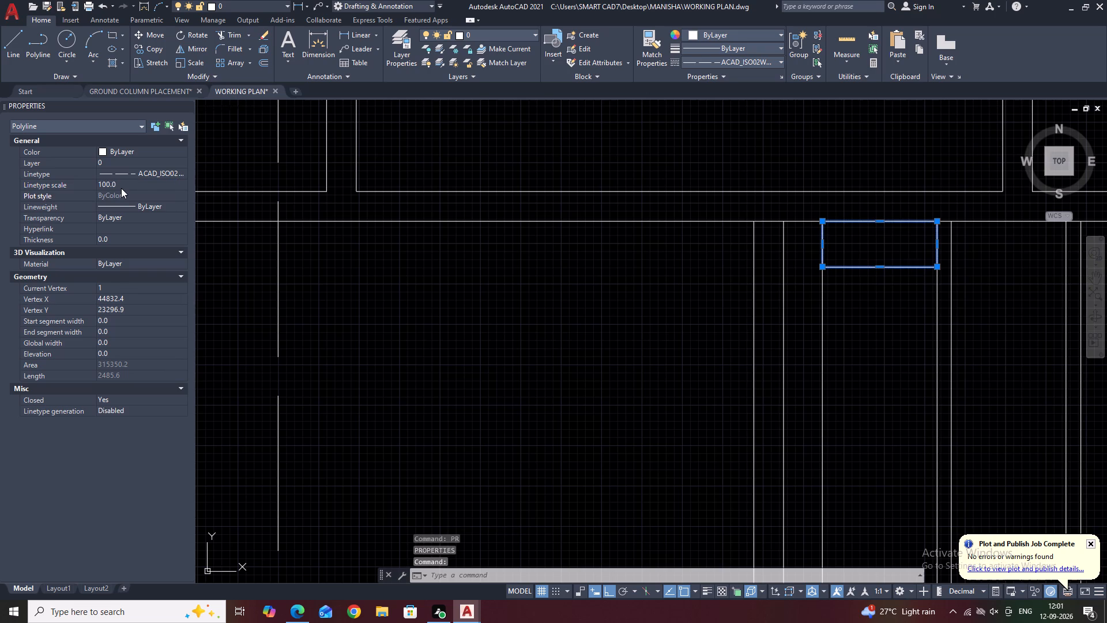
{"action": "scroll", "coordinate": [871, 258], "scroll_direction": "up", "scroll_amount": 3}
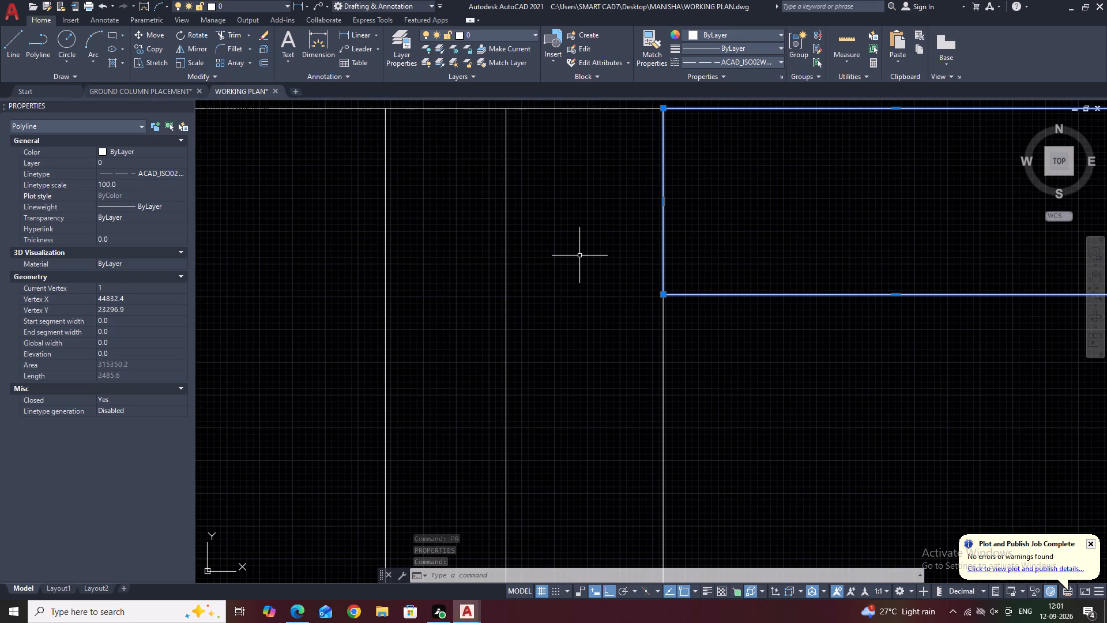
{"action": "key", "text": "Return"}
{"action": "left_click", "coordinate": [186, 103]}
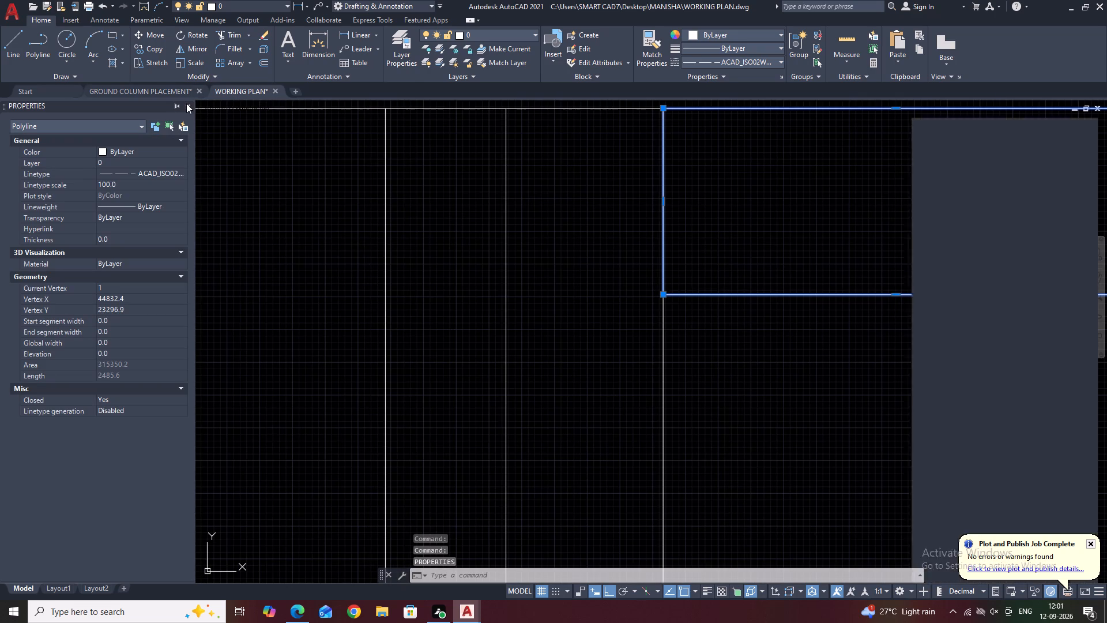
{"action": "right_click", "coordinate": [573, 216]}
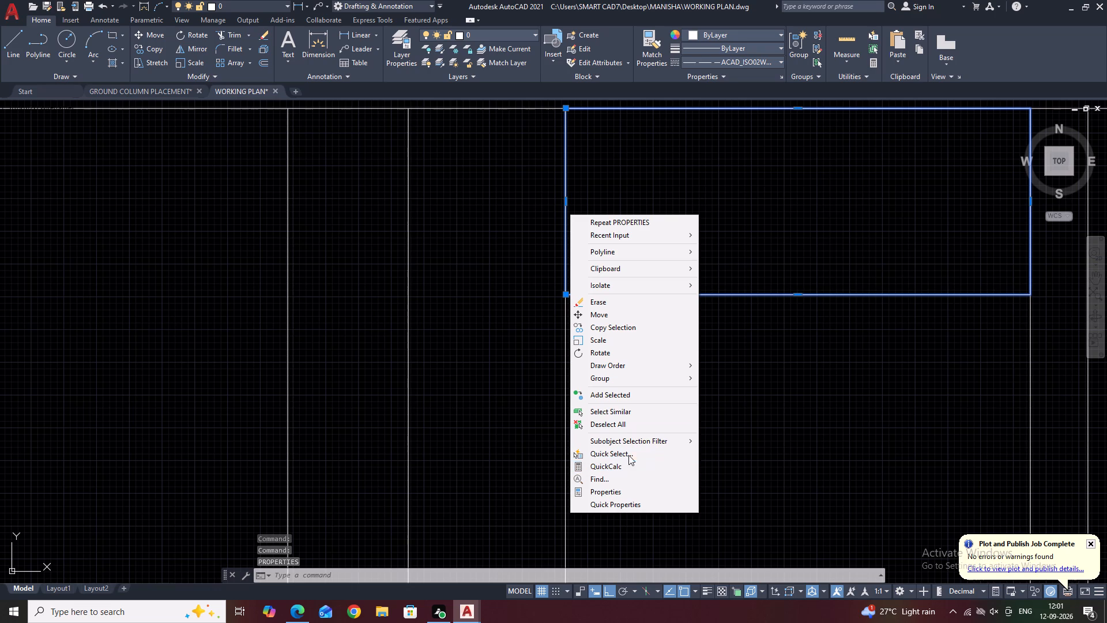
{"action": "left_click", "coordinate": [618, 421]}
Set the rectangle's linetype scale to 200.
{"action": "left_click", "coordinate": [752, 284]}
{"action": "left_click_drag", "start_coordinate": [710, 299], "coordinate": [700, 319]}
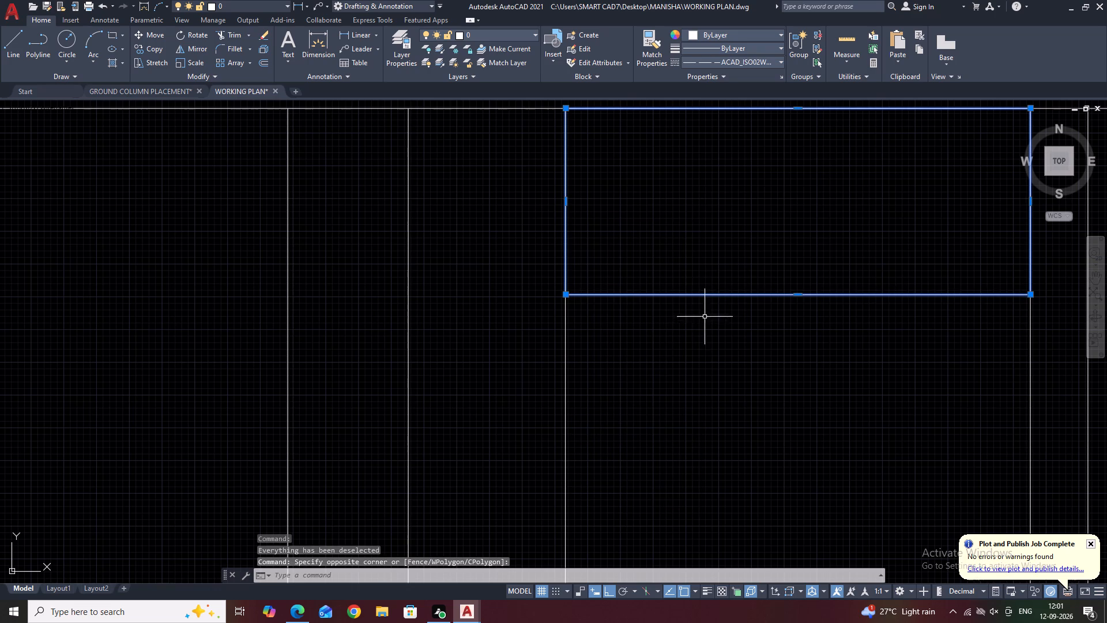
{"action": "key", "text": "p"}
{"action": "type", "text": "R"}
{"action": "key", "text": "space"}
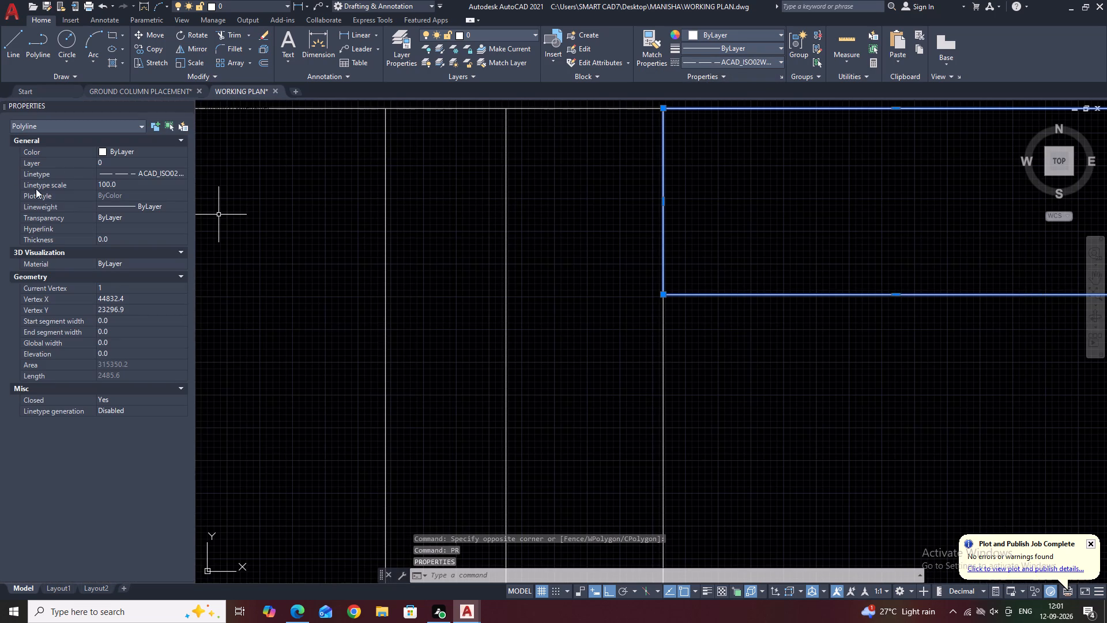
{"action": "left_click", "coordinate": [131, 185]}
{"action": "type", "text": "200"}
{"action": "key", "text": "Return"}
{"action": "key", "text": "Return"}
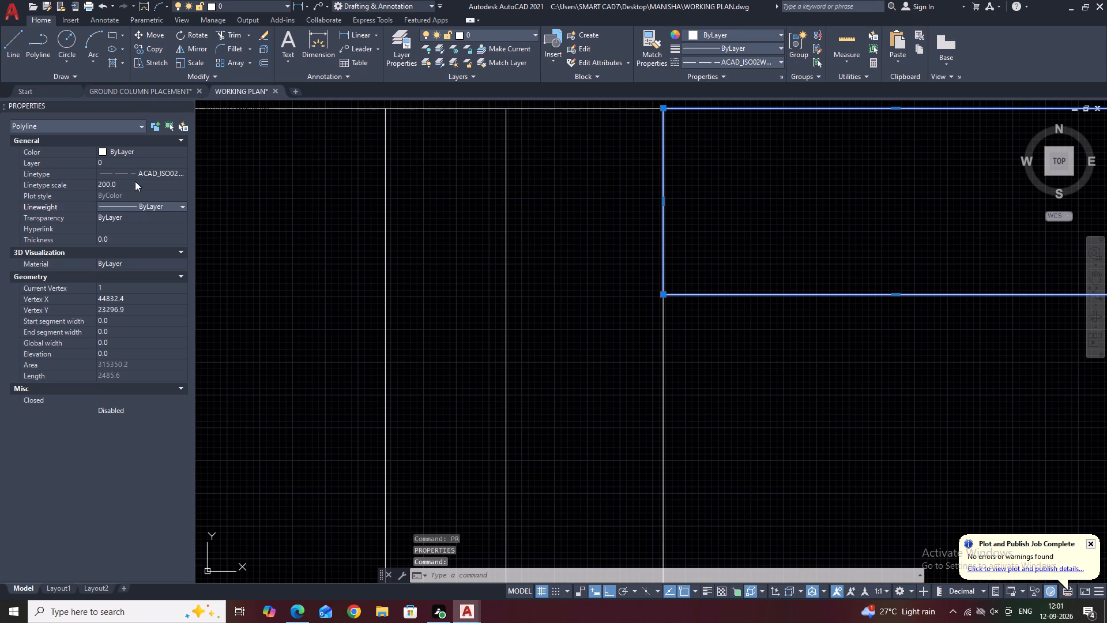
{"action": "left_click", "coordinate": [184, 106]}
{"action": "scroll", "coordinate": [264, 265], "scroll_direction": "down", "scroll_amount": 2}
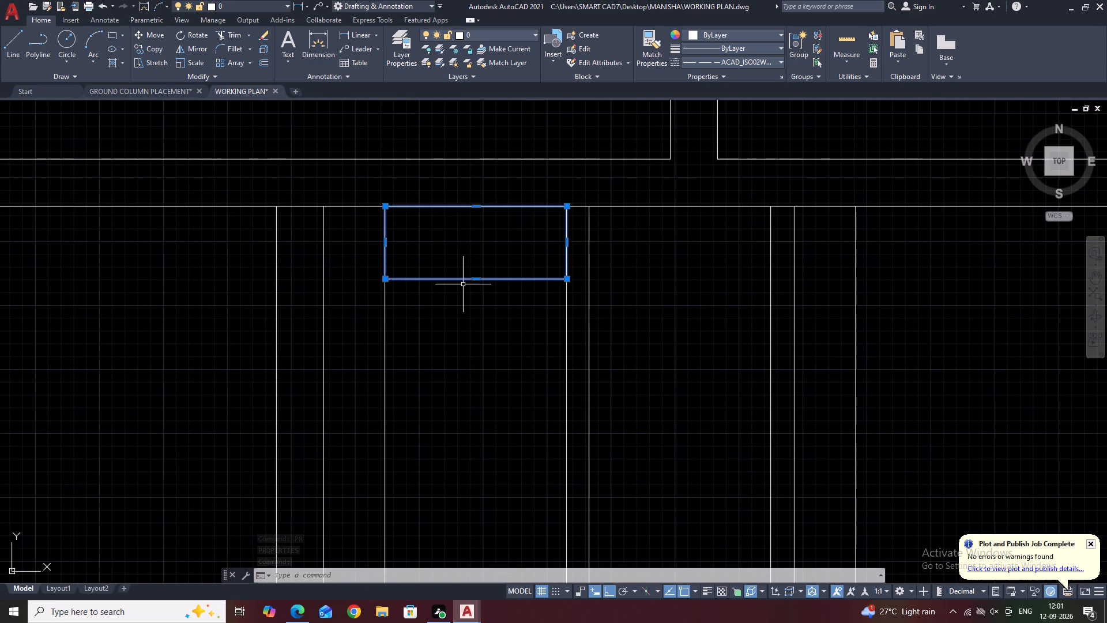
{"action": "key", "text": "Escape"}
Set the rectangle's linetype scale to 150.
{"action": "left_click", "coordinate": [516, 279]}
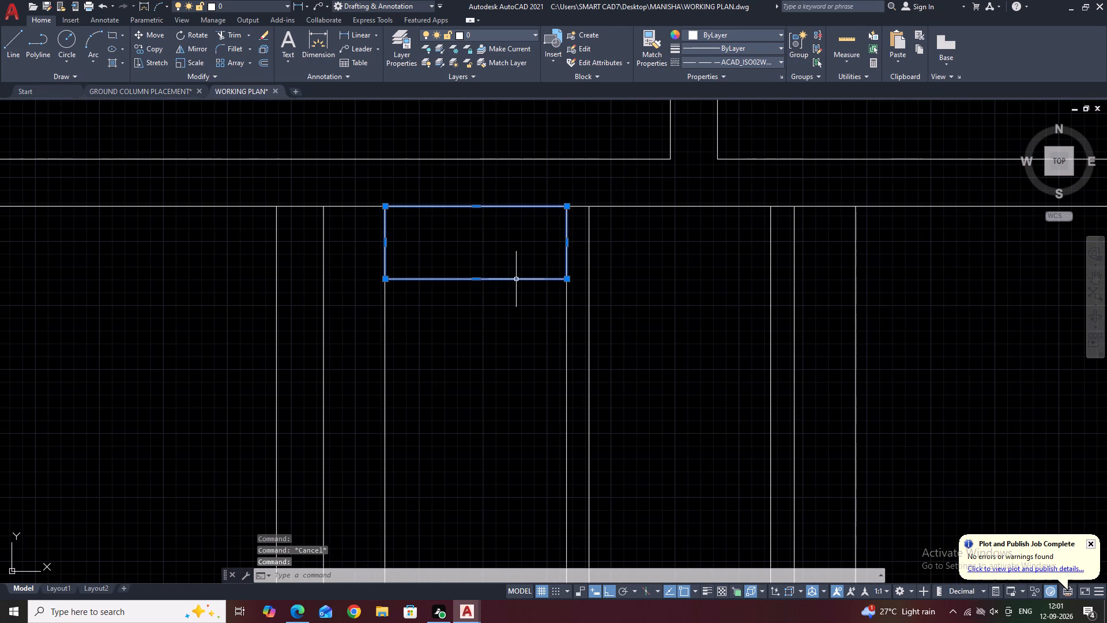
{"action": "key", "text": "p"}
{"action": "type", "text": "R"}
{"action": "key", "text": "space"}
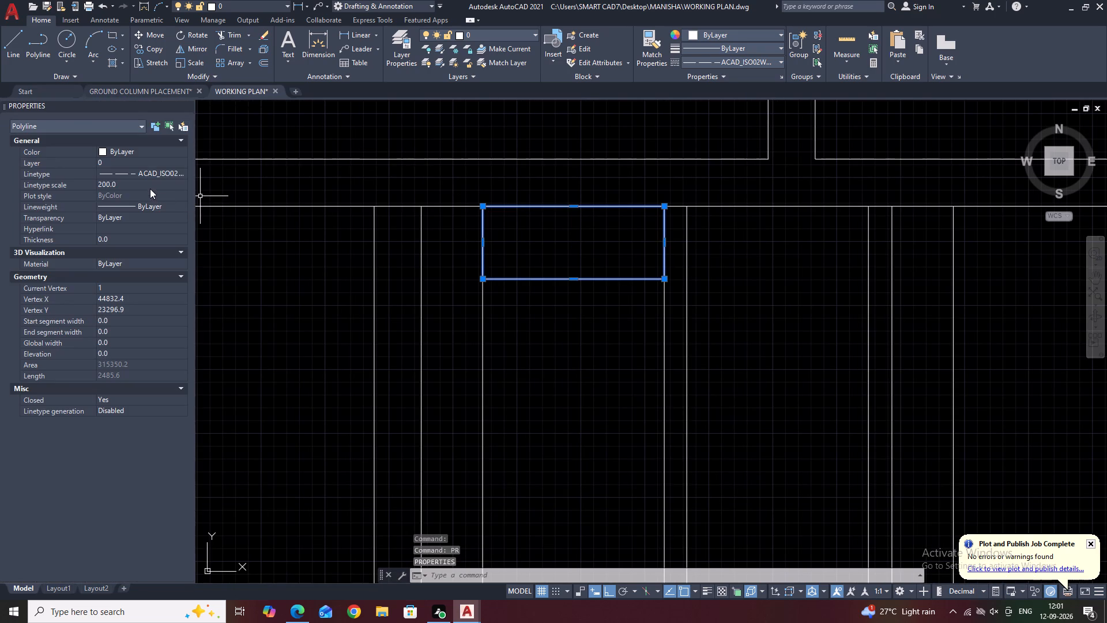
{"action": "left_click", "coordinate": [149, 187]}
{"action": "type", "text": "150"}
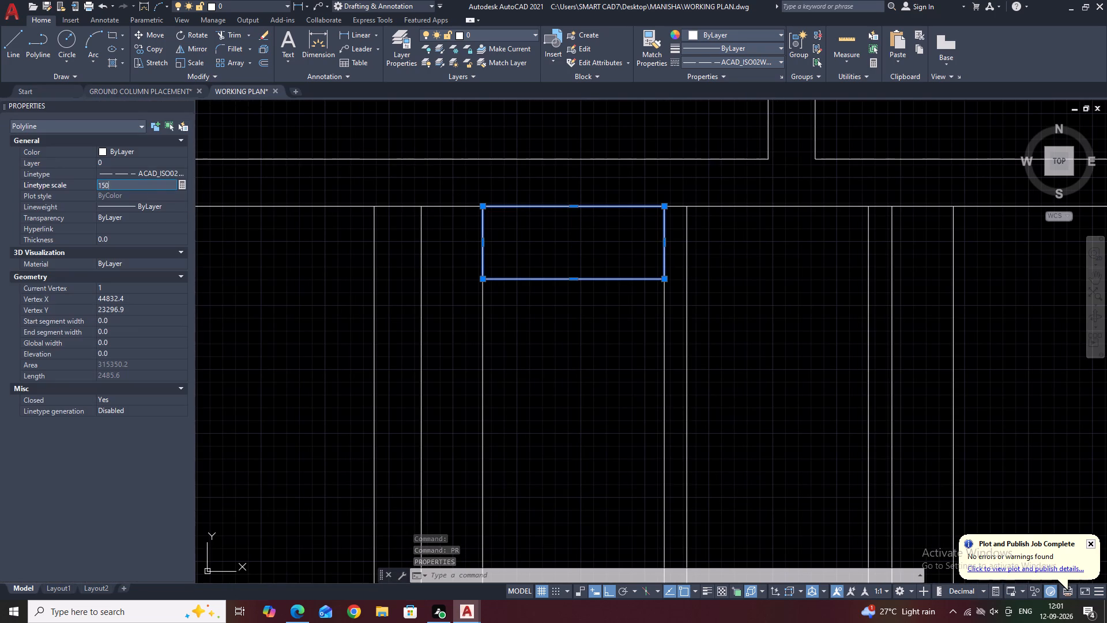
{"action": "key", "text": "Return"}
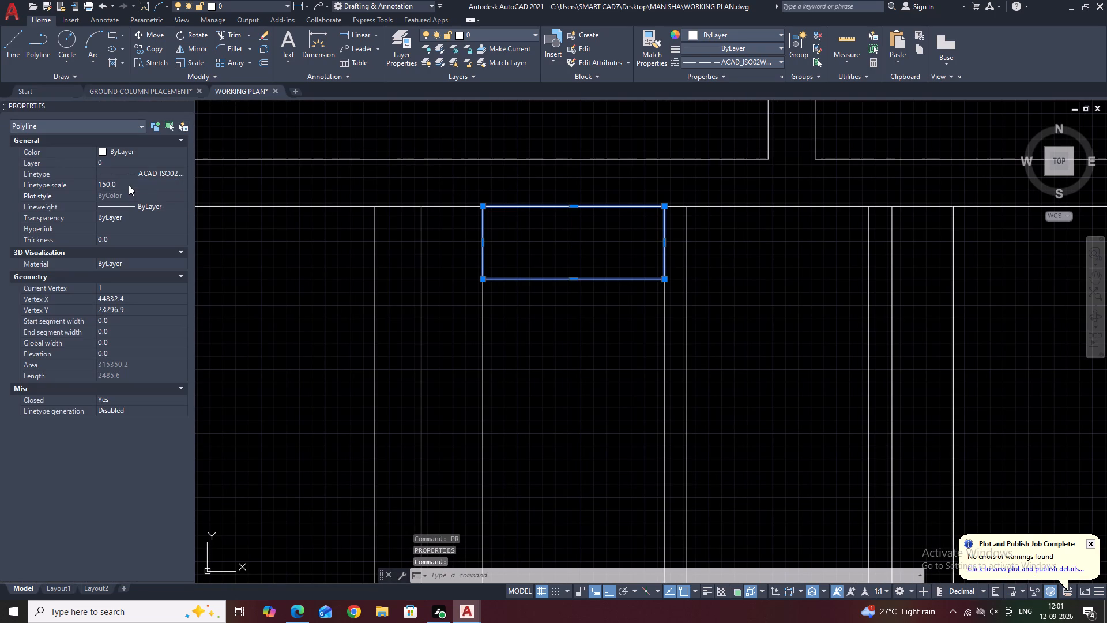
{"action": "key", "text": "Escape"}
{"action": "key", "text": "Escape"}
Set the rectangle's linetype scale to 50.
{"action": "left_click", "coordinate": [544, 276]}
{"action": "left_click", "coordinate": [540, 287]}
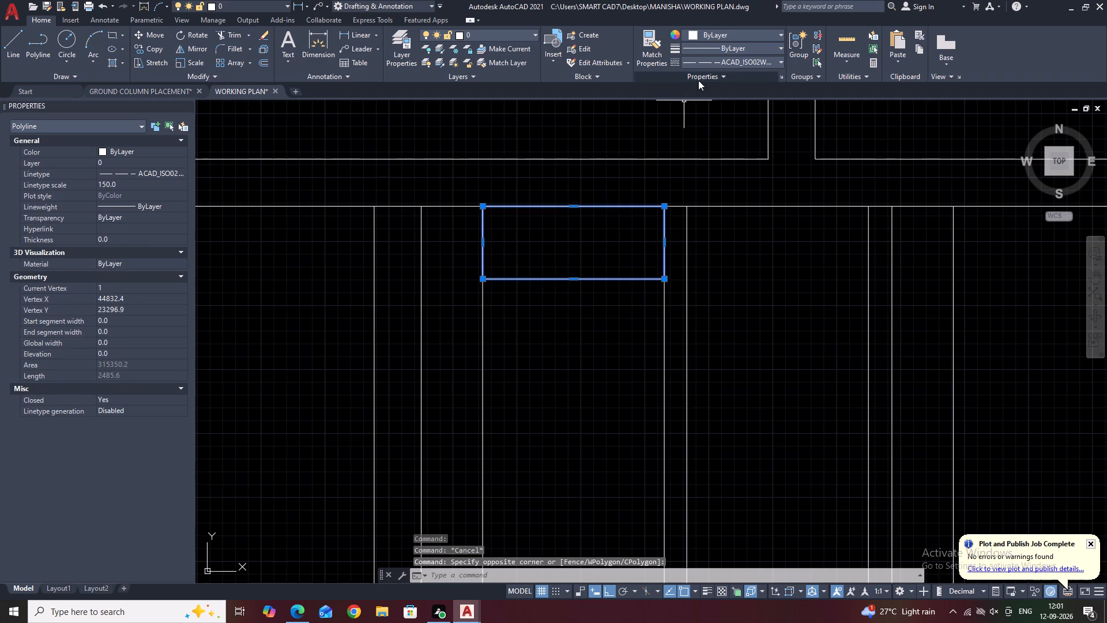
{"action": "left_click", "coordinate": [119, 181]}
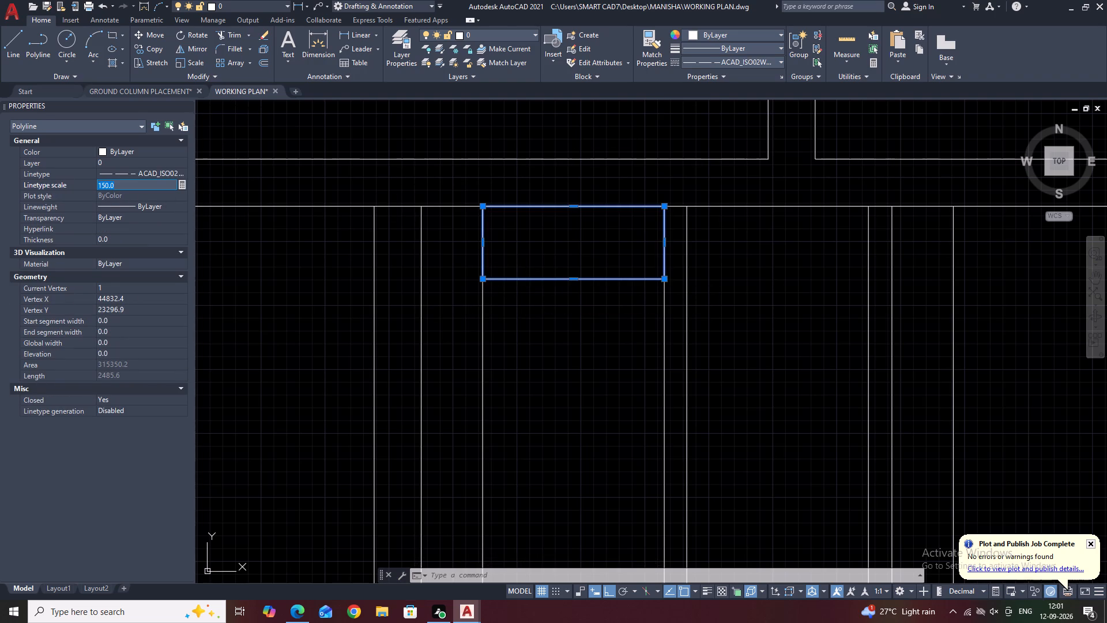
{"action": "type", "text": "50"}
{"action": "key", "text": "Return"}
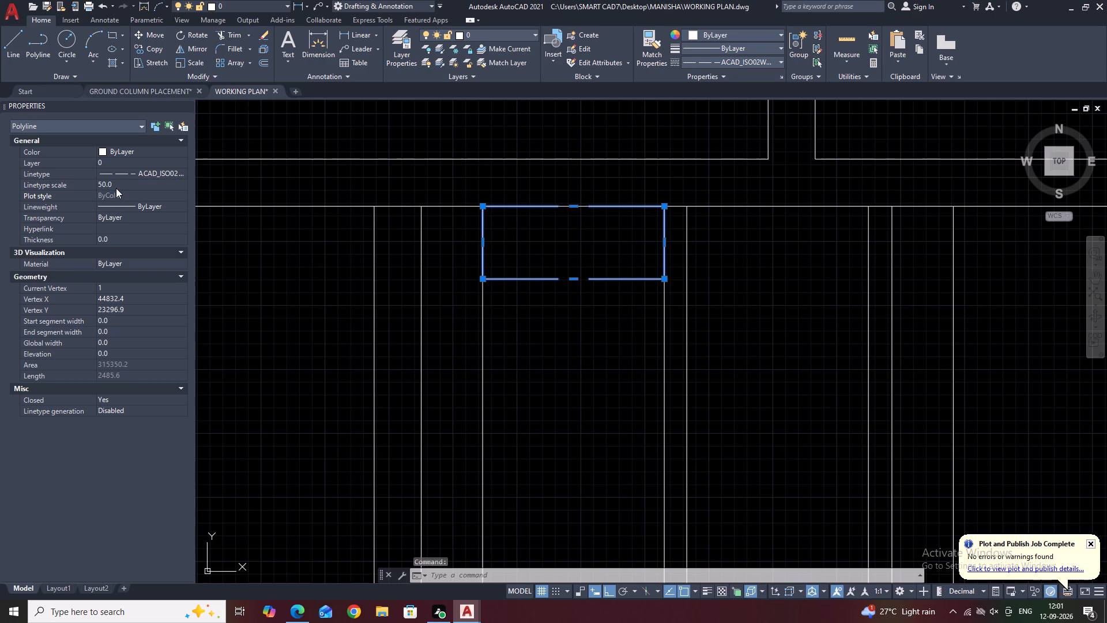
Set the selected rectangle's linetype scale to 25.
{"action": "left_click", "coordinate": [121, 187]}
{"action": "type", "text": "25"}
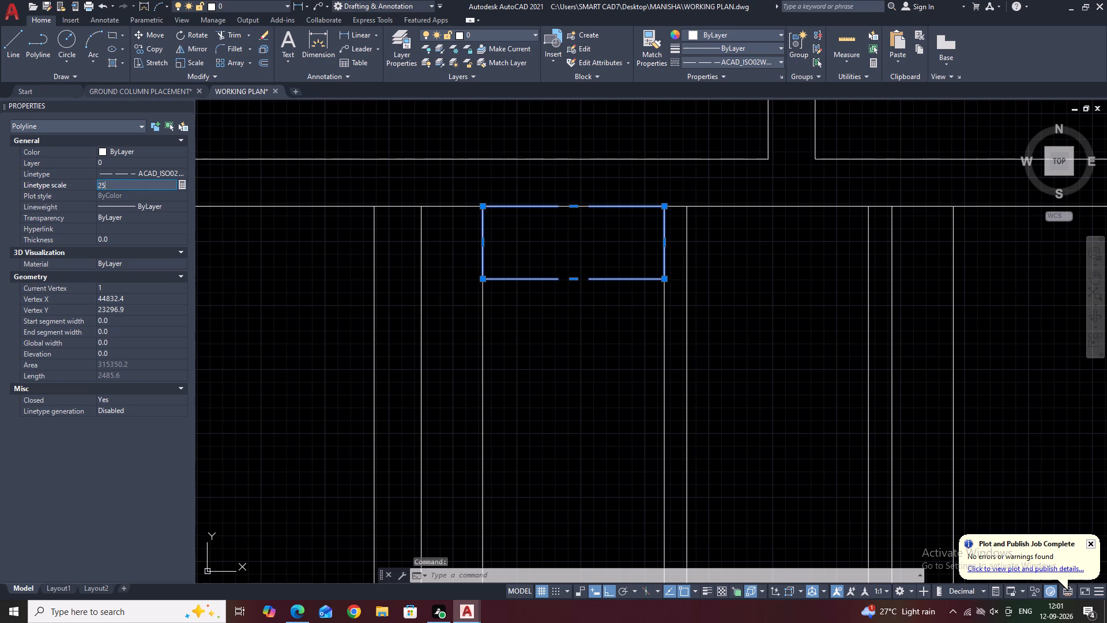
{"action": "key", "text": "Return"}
Set the rectangle's linetype scale to 10, close its properties and deselect it.
{"action": "left_click", "coordinate": [118, 183]}
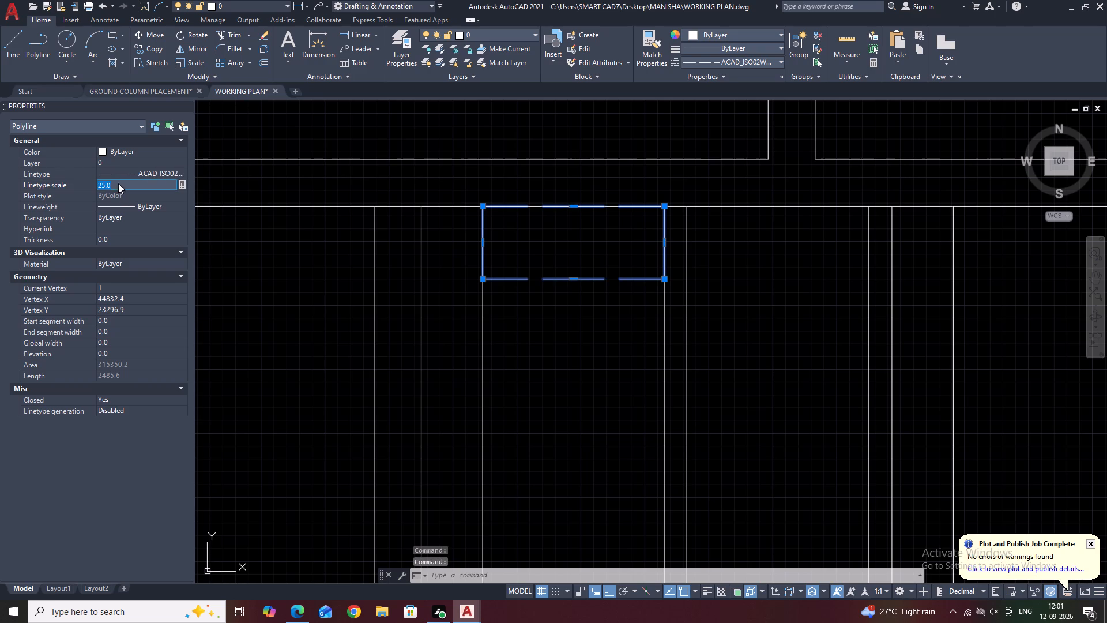
{"action": "type", "text": "10"}
{"action": "key", "text": "Return"}
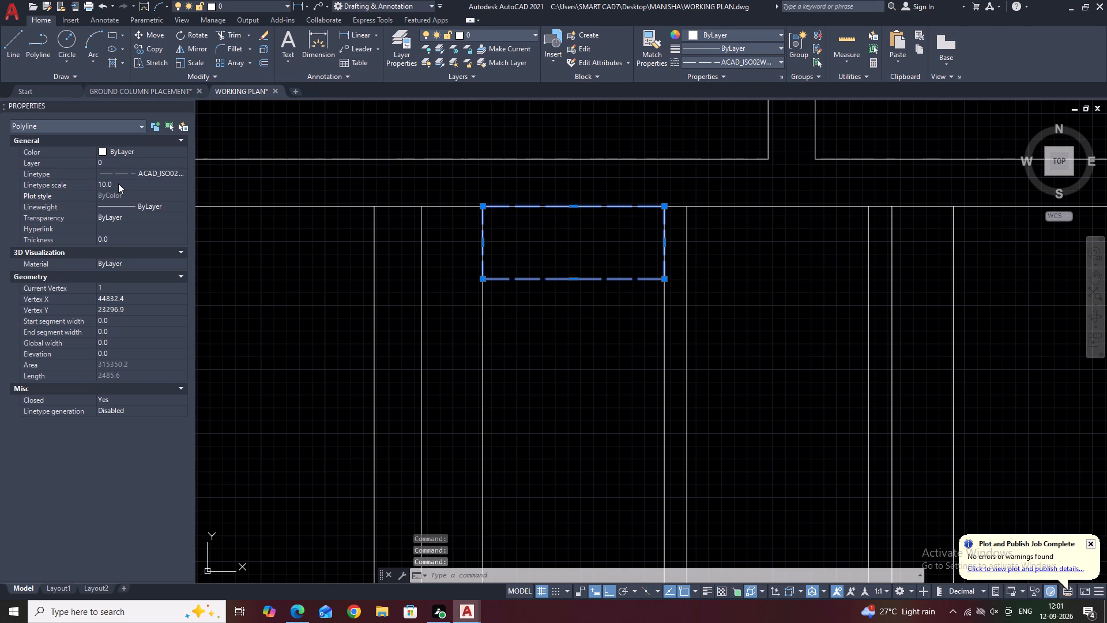
{"action": "left_click", "coordinate": [191, 108]}
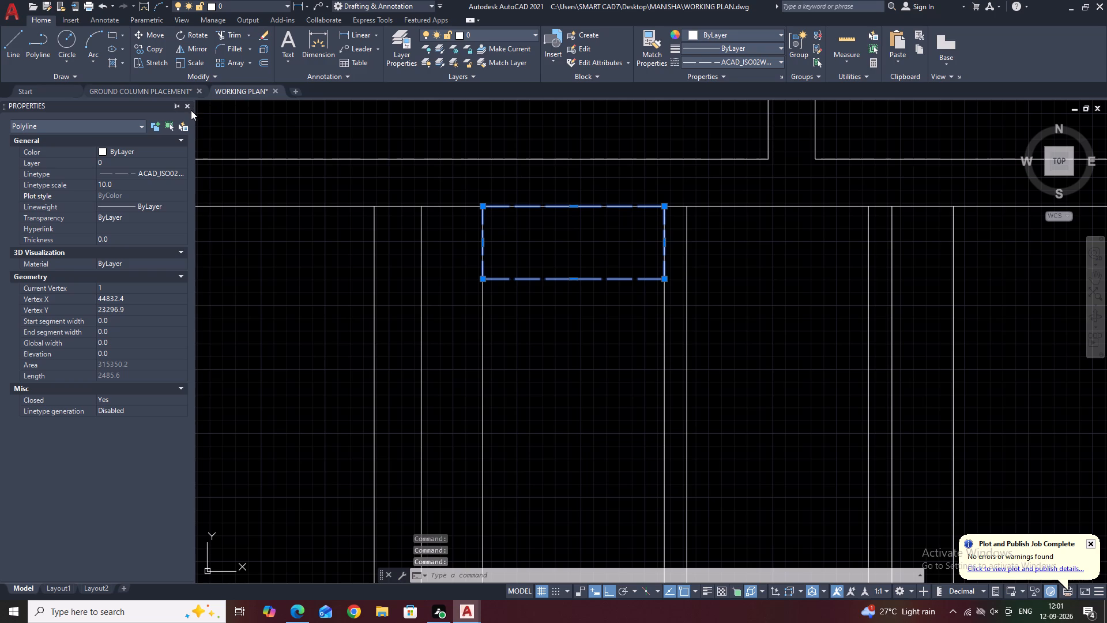
{"action": "left_click", "coordinate": [189, 104]}
{"action": "key", "text": "Escape"}
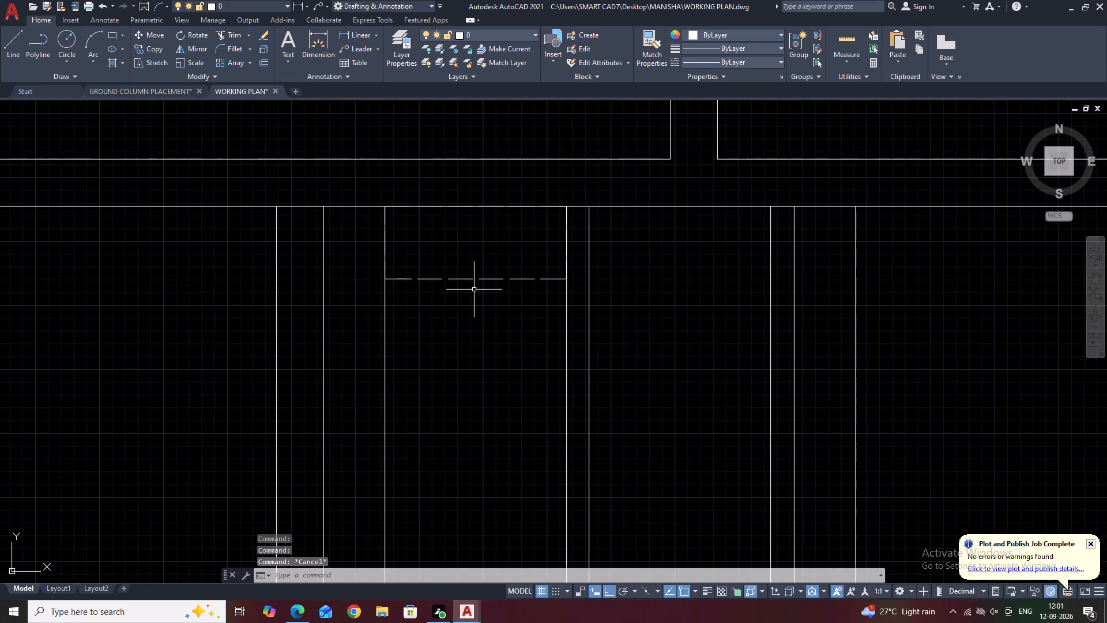
Draw two crossing diagonal lines between the opposite corners of the dashed rectangle.
{"action": "type", "text": "L"}
{"action": "key", "text": "space"}
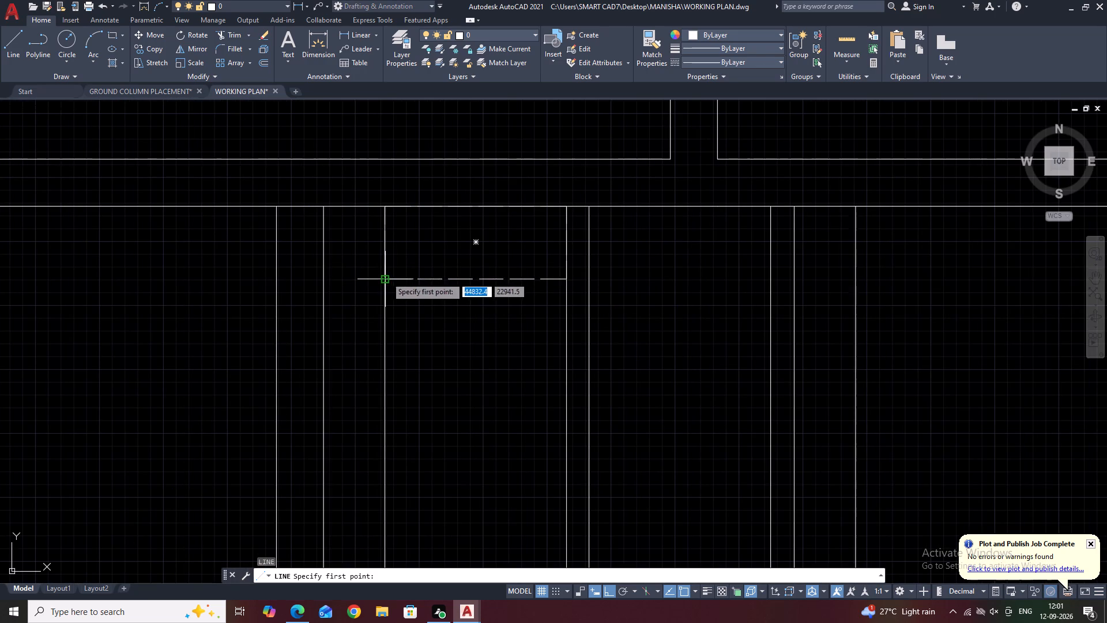
{"action": "left_click", "coordinate": [386, 277]}
{"action": "left_click", "coordinate": [565, 205]}
{"action": "key", "text": "space"}
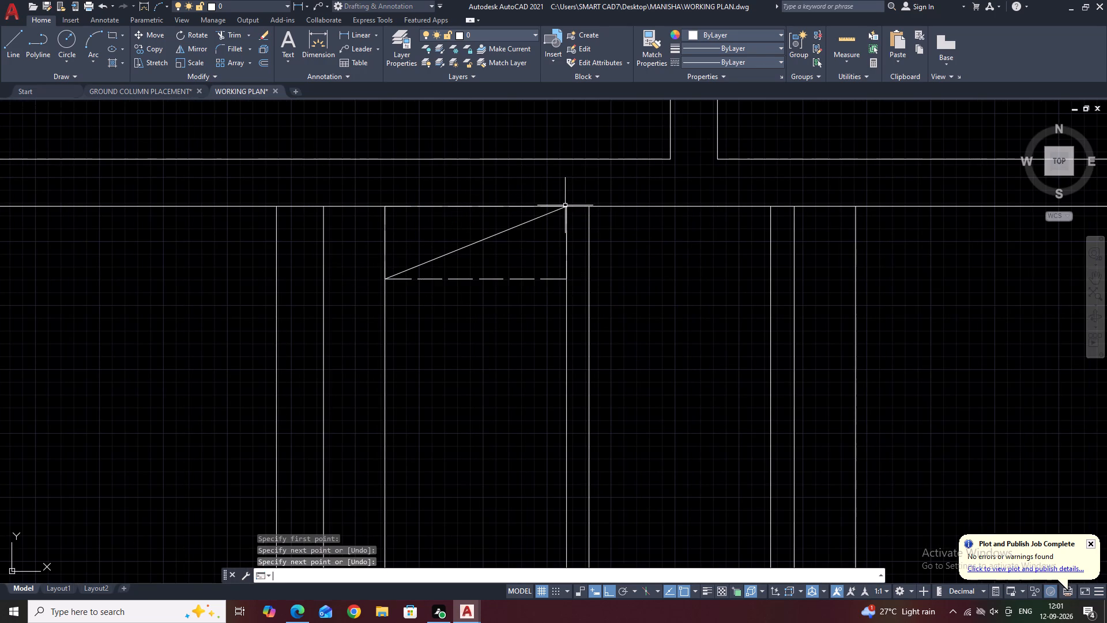
{"action": "key", "text": "space"}
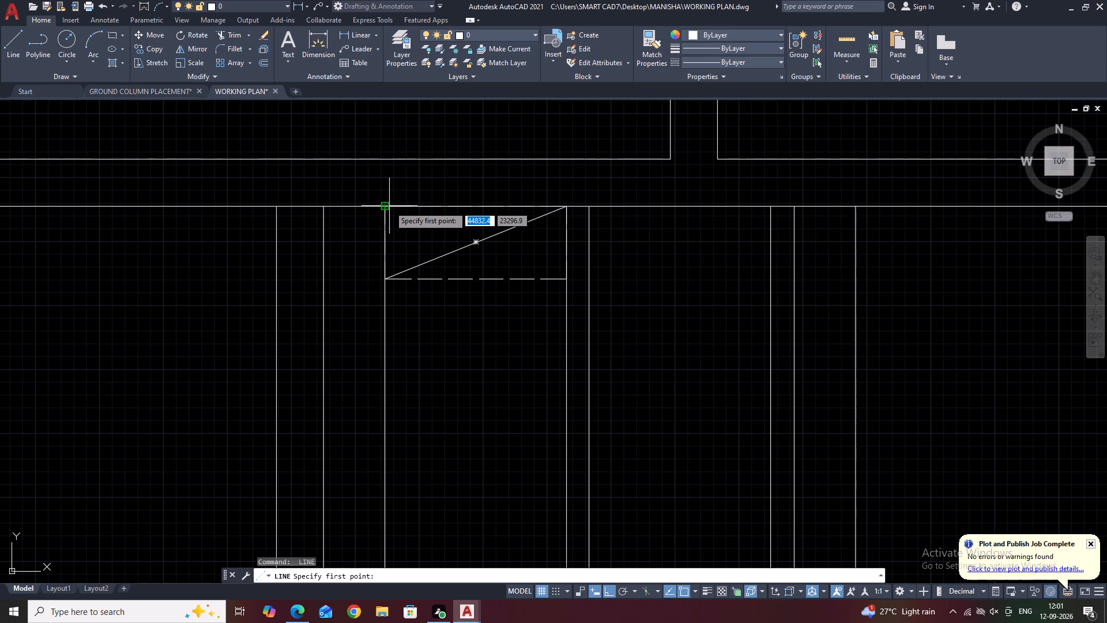
{"action": "left_click", "coordinate": [386, 207]}
{"action": "left_click", "coordinate": [565, 280]}
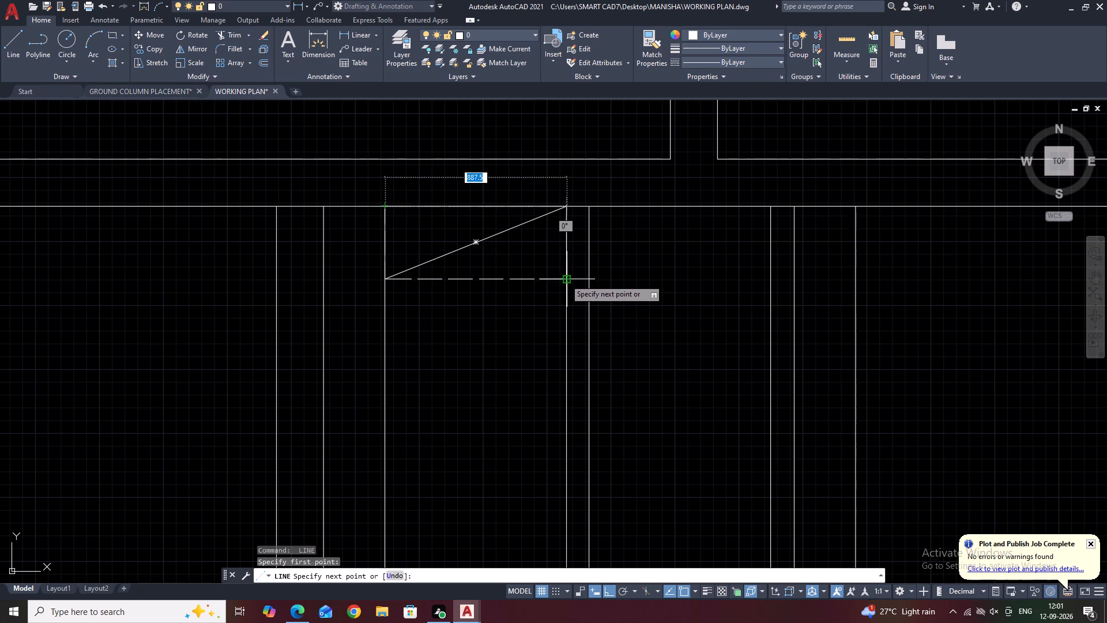
{"action": "key", "text": "Escape"}
Match the properties of the dashed rectangle onto both of its diagonal lines.
{"action": "type", "text": "MA"}
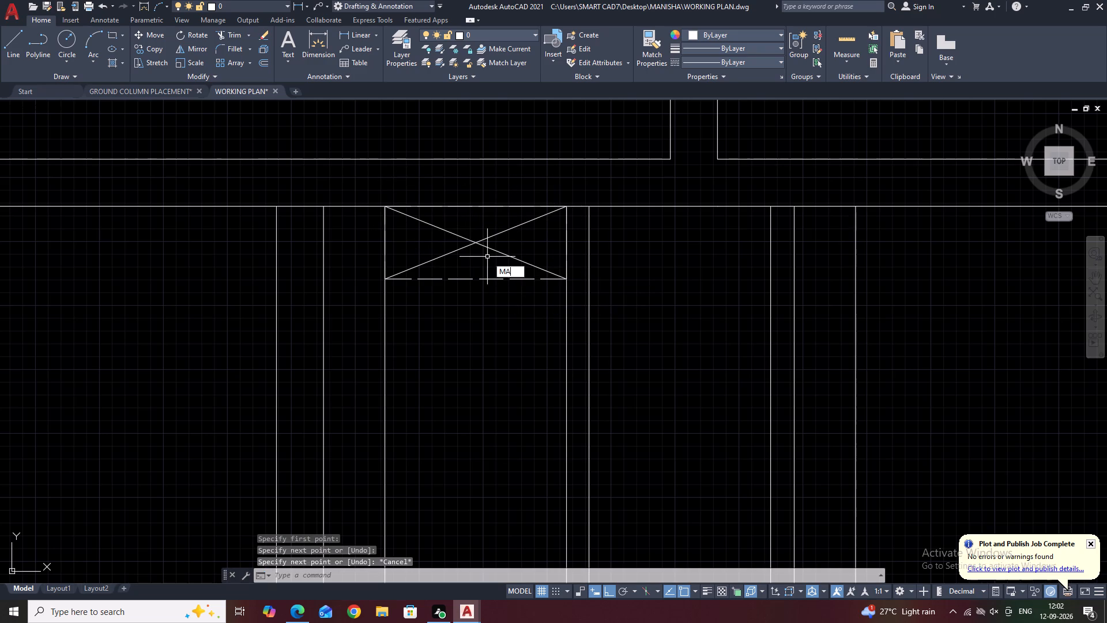
{"action": "key", "text": "space"}
{"action": "left_click", "coordinate": [477, 279]}
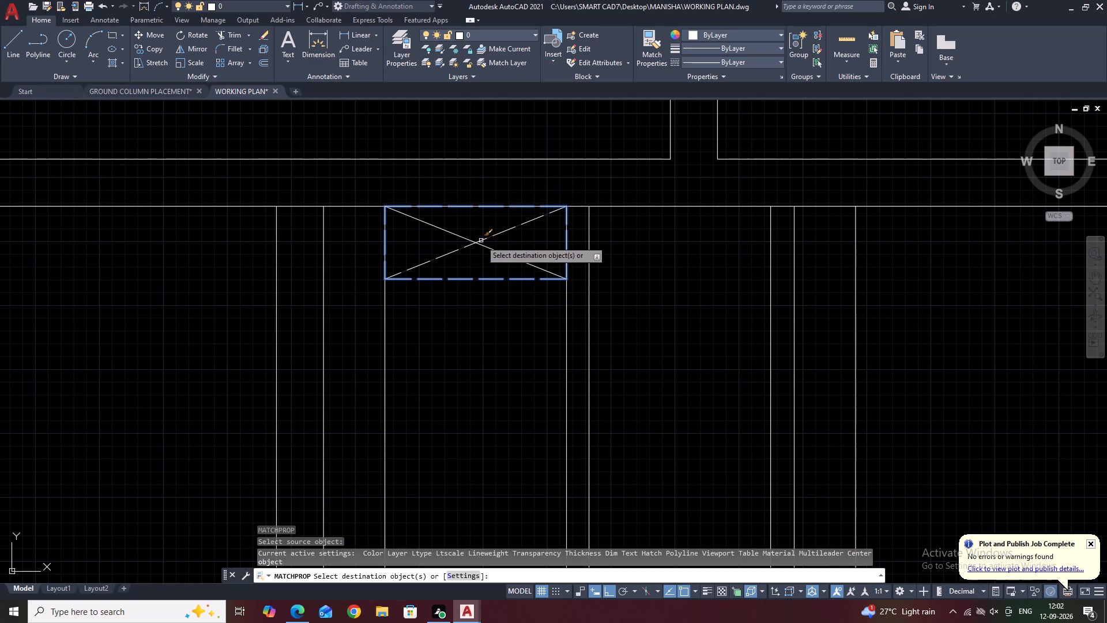
{"action": "left_click", "coordinate": [481, 241]}
{"action": "left_click", "coordinate": [469, 241]}
{"action": "key", "text": "Escape"}
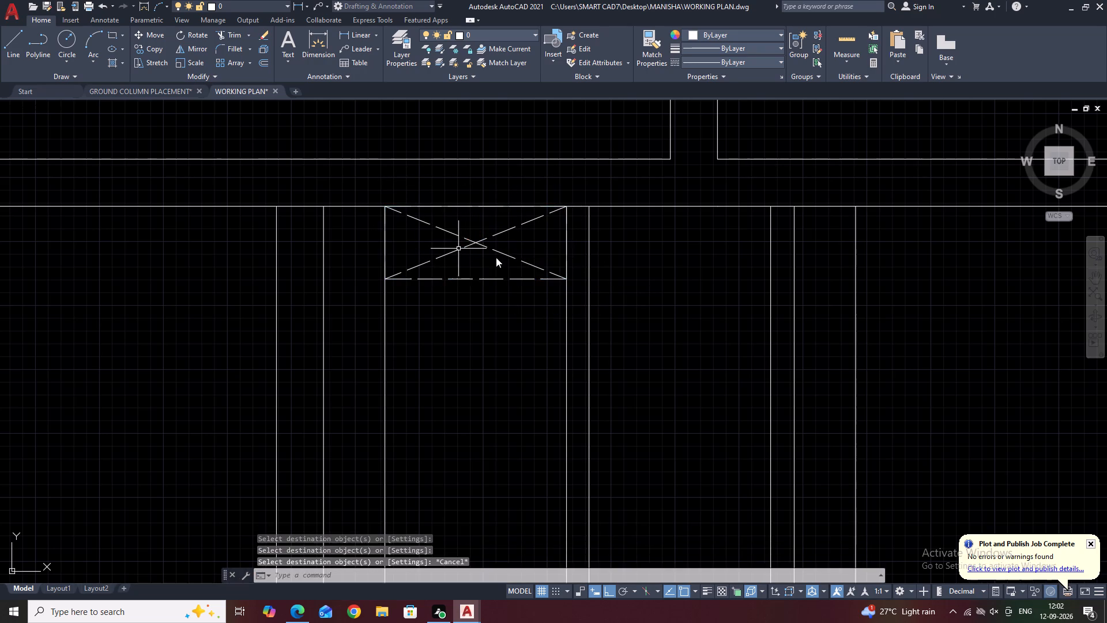
Copy the crossed dashed rectangle as a fitted array of 10 items, from the bay's upper wall down to its lower wall.
{"action": "scroll", "coordinate": [496, 280], "scroll_direction": "up", "scroll_amount": 3}
{"action": "left_click_drag", "start_coordinate": [557, 351], "coordinate": [551, 338]}
{"action": "left_click", "coordinate": [370, 116]}
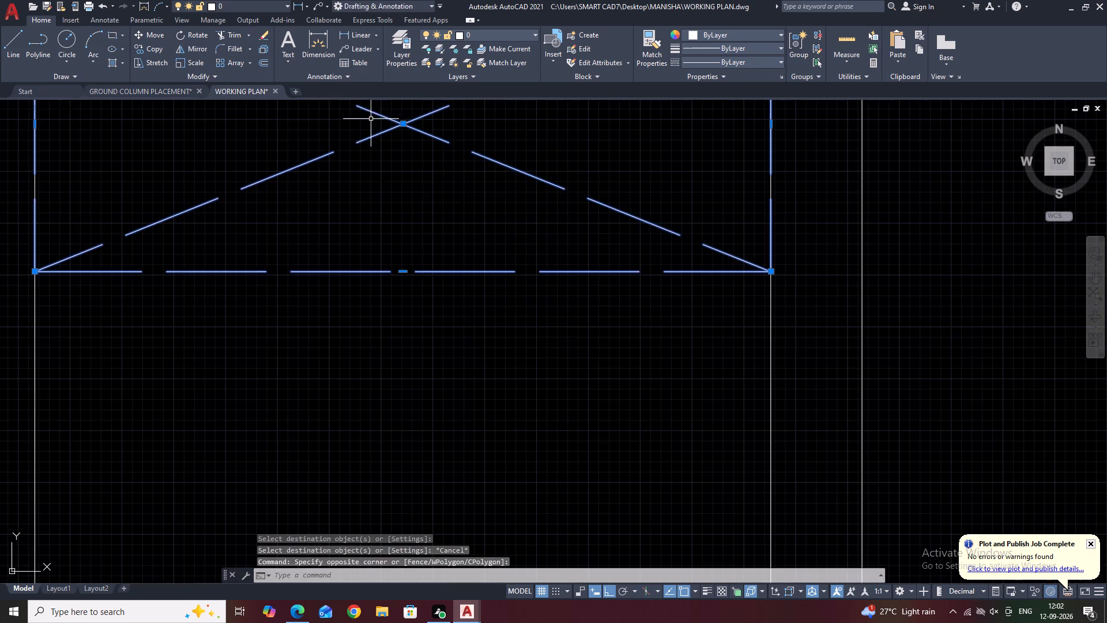
{"action": "middle_click_drag", "start_coordinate": [559, 268], "coordinate": [625, 298]}
{"action": "scroll", "coordinate": [625, 298], "scroll_direction": "down", "scroll_amount": 3}
{"action": "middle_click_drag", "start_coordinate": [713, 328], "coordinate": [705, 190]}
{"action": "scroll", "coordinate": [708, 197], "scroll_direction": "down", "scroll_amount": 1}
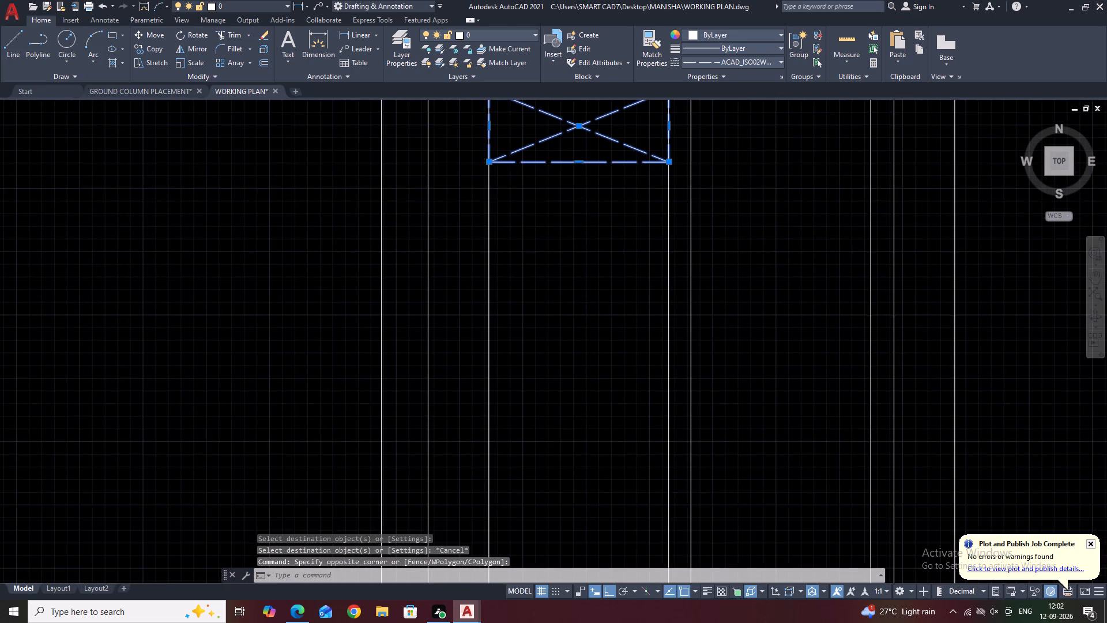
{"action": "scroll", "coordinate": [708, 197], "scroll_direction": "down", "scroll_amount": 2}
{"action": "middle_click_drag", "start_coordinate": [688, 323], "coordinate": [709, 355]}
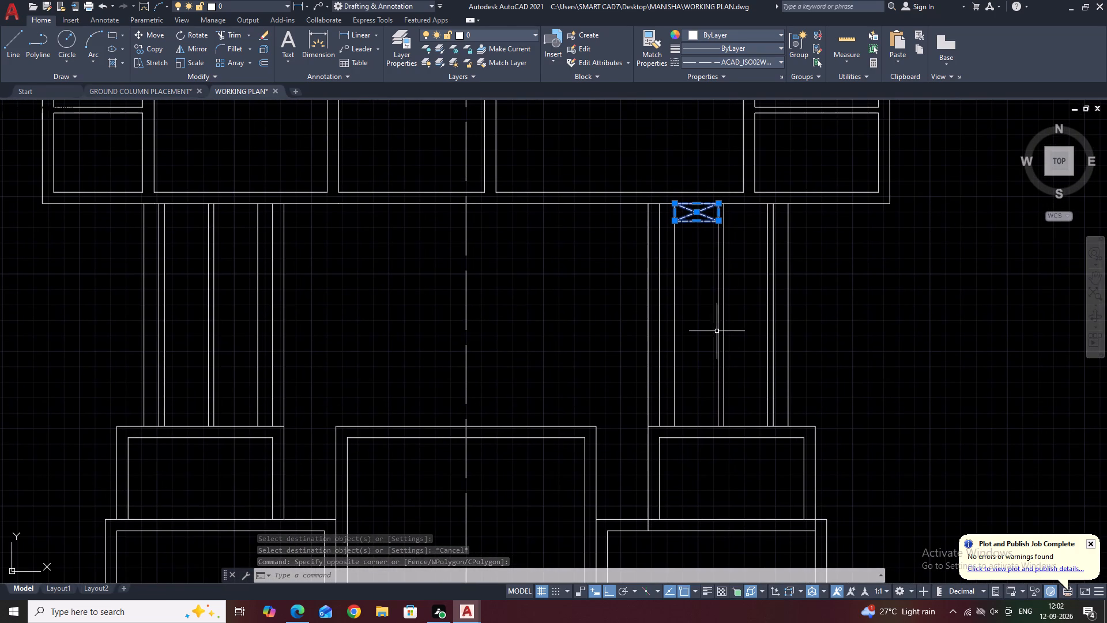
{"action": "type", "text": "CO"}
{"action": "key", "text": "space"}
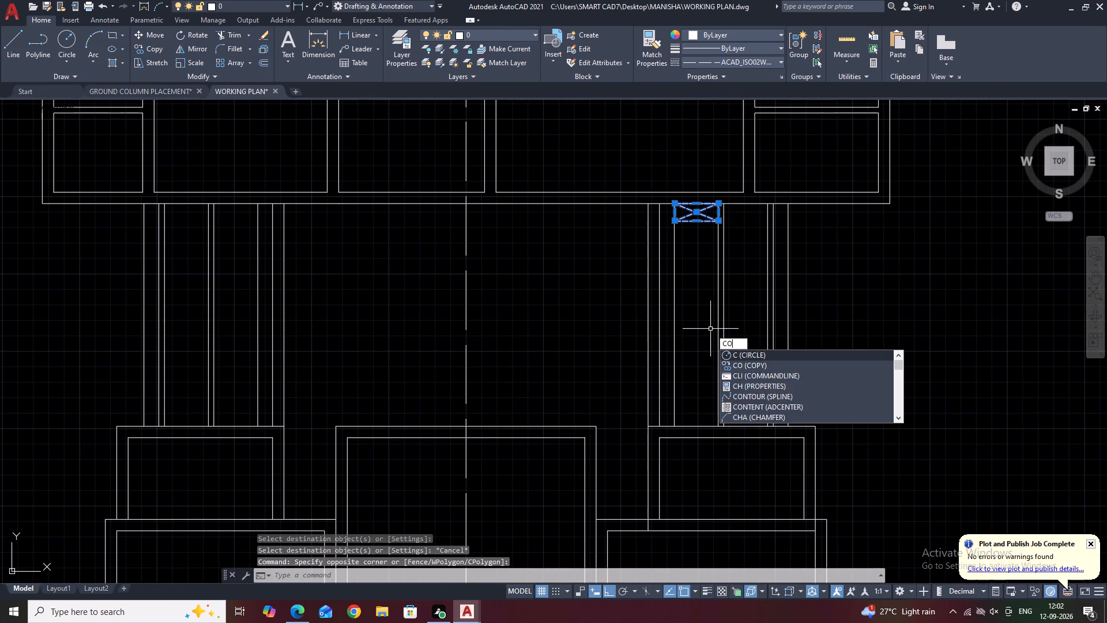
{"action": "left_click", "coordinate": [717, 221]}
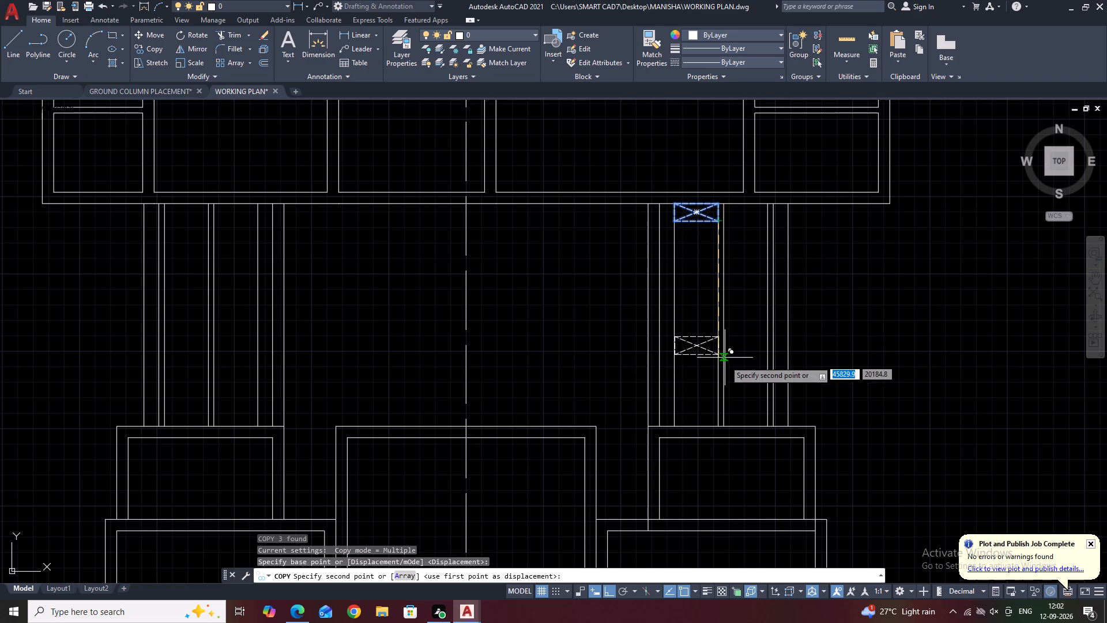
{"action": "scroll", "coordinate": [721, 406], "scroll_direction": "up", "scroll_amount": 2}
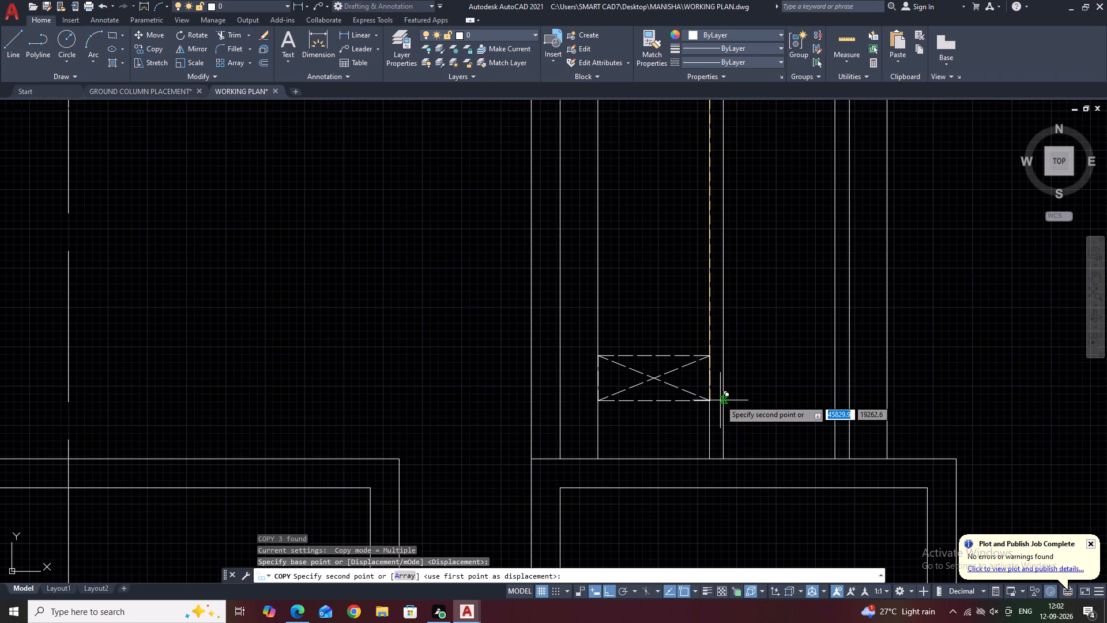
{"action": "type", "text": "A"}
{"action": "key", "text": "space"}
{"action": "key", "text": "1"}
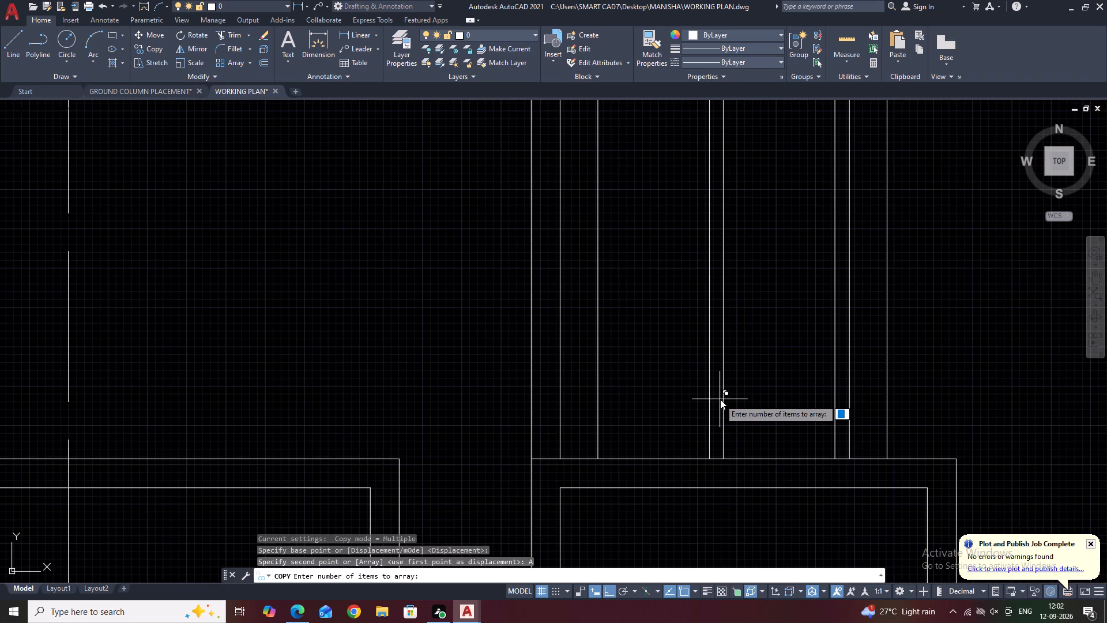
{"action": "key", "text": "0"}
{"action": "key", "text": "space"}
{"action": "scroll", "coordinate": [710, 406], "scroll_direction": "down", "scroll_amount": 3}
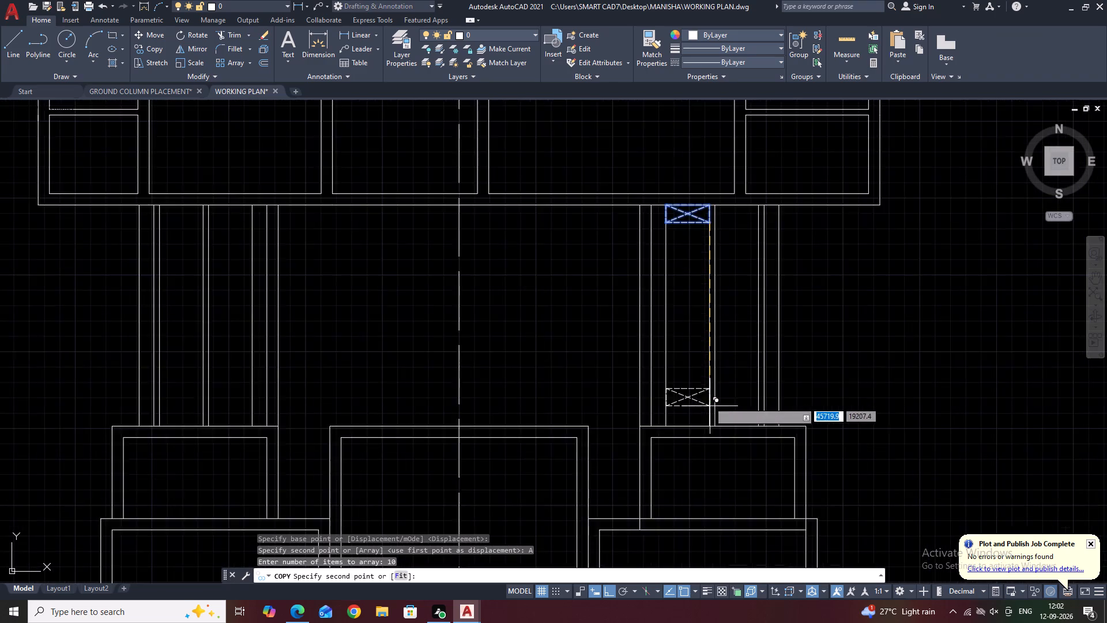
{"action": "left_click", "coordinate": [404, 576]}
{"action": "scroll", "coordinate": [686, 425], "scroll_direction": "up", "scroll_amount": 3}
{"action": "scroll", "coordinate": [766, 388], "scroll_direction": "up", "scroll_amount": 2}
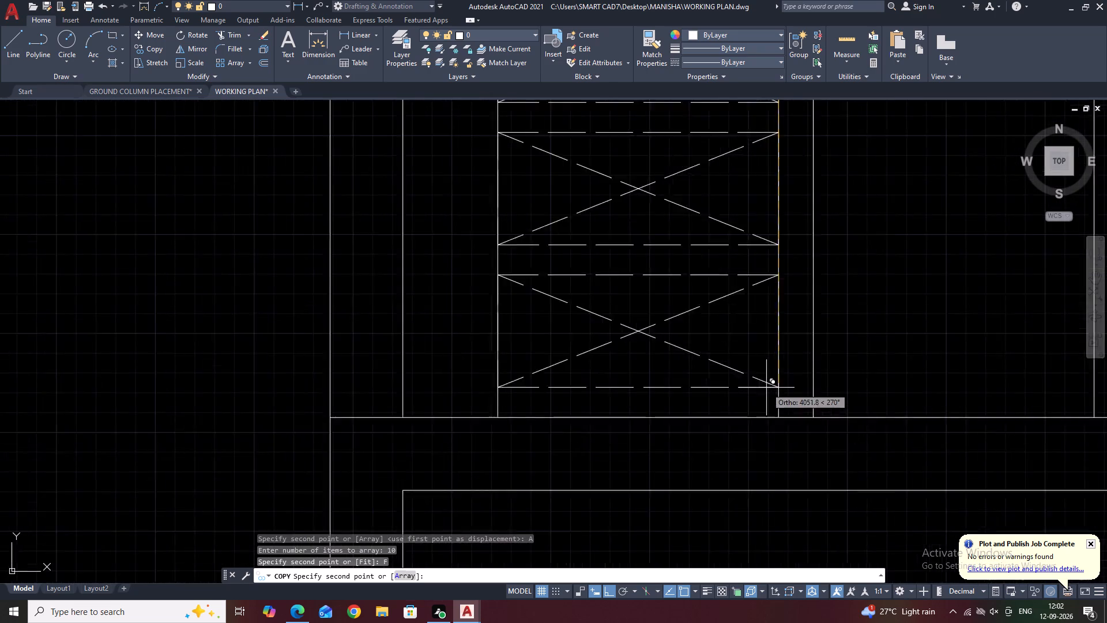
{"action": "scroll", "coordinate": [766, 388], "scroll_direction": "up", "scroll_amount": 1}
{"action": "left_click", "coordinate": [782, 435]}
{"action": "key", "text": "Escape"}
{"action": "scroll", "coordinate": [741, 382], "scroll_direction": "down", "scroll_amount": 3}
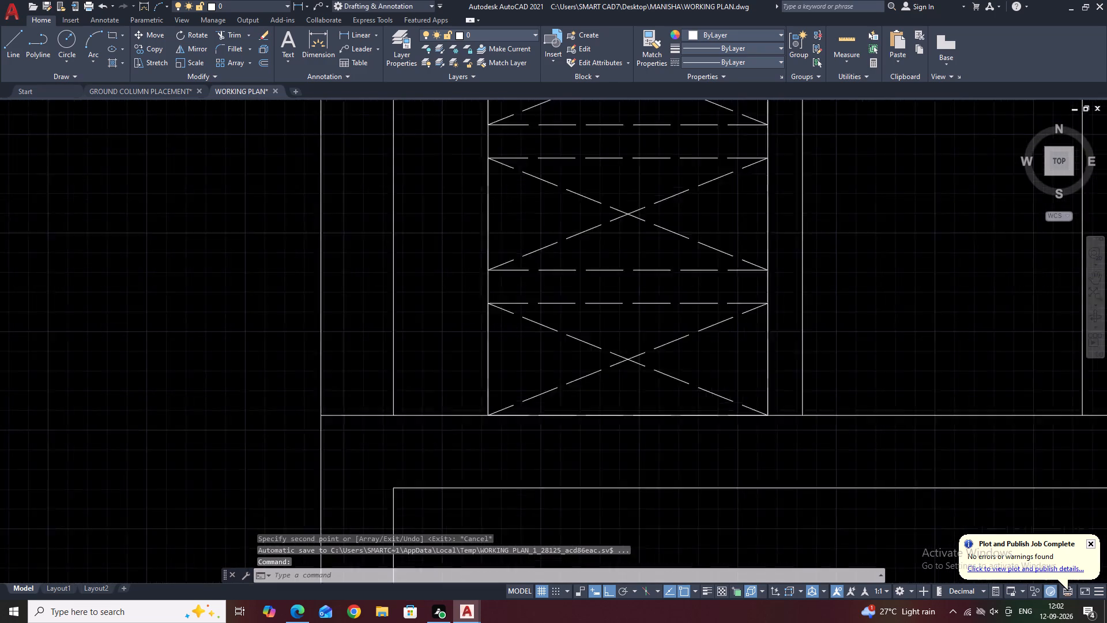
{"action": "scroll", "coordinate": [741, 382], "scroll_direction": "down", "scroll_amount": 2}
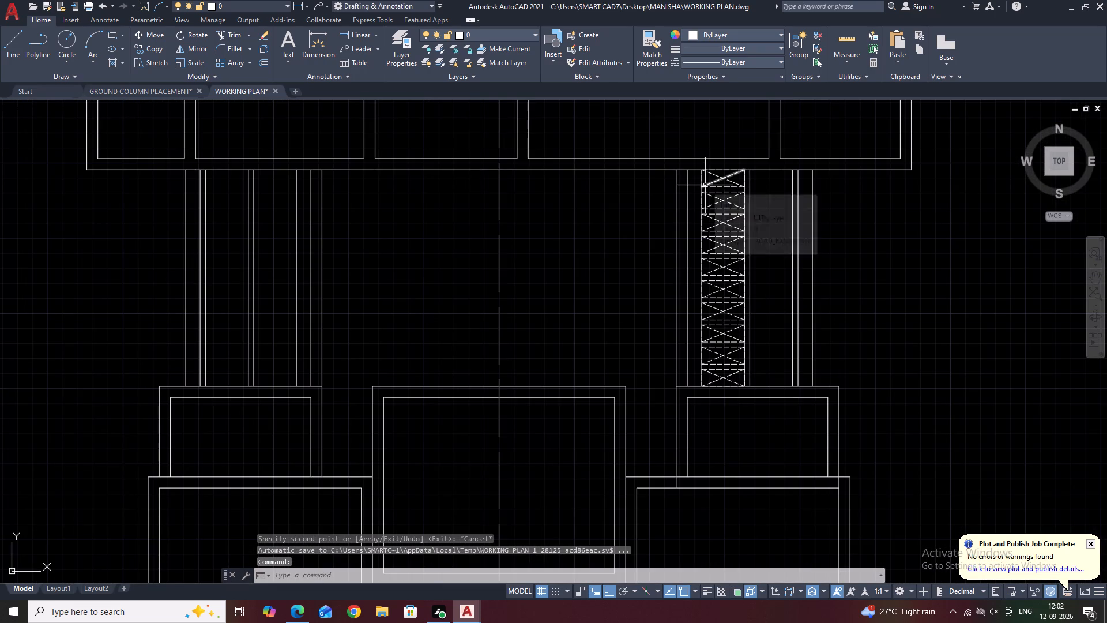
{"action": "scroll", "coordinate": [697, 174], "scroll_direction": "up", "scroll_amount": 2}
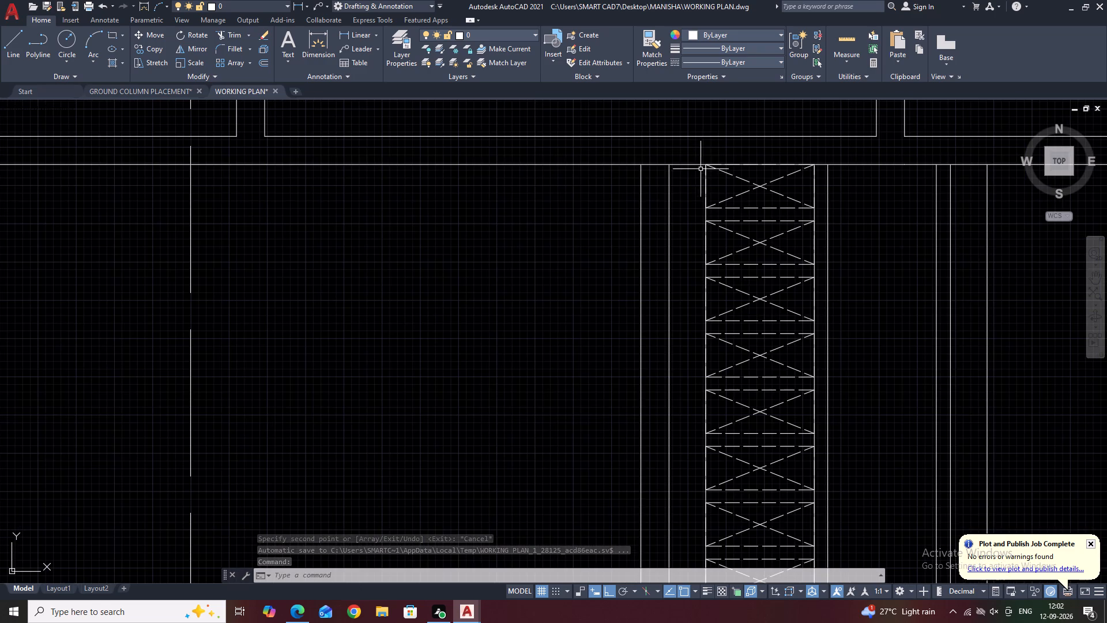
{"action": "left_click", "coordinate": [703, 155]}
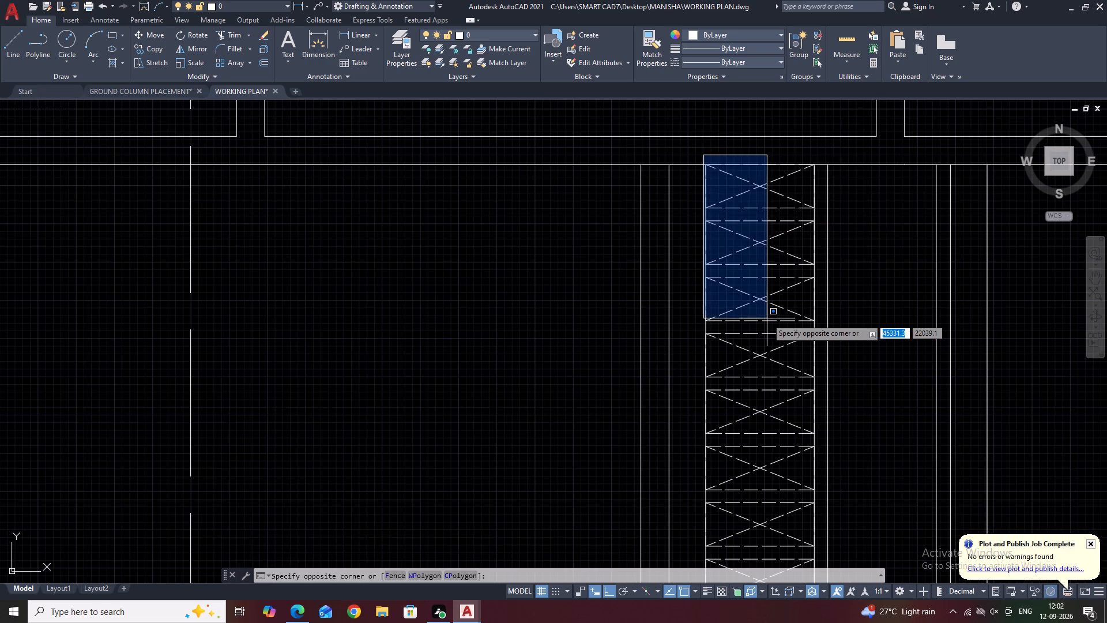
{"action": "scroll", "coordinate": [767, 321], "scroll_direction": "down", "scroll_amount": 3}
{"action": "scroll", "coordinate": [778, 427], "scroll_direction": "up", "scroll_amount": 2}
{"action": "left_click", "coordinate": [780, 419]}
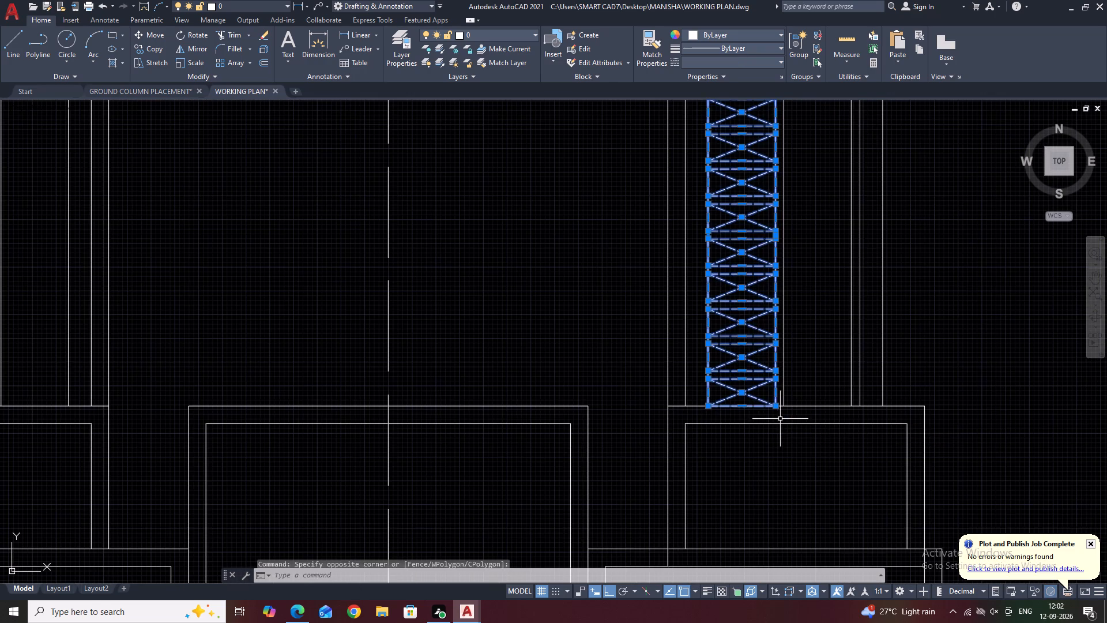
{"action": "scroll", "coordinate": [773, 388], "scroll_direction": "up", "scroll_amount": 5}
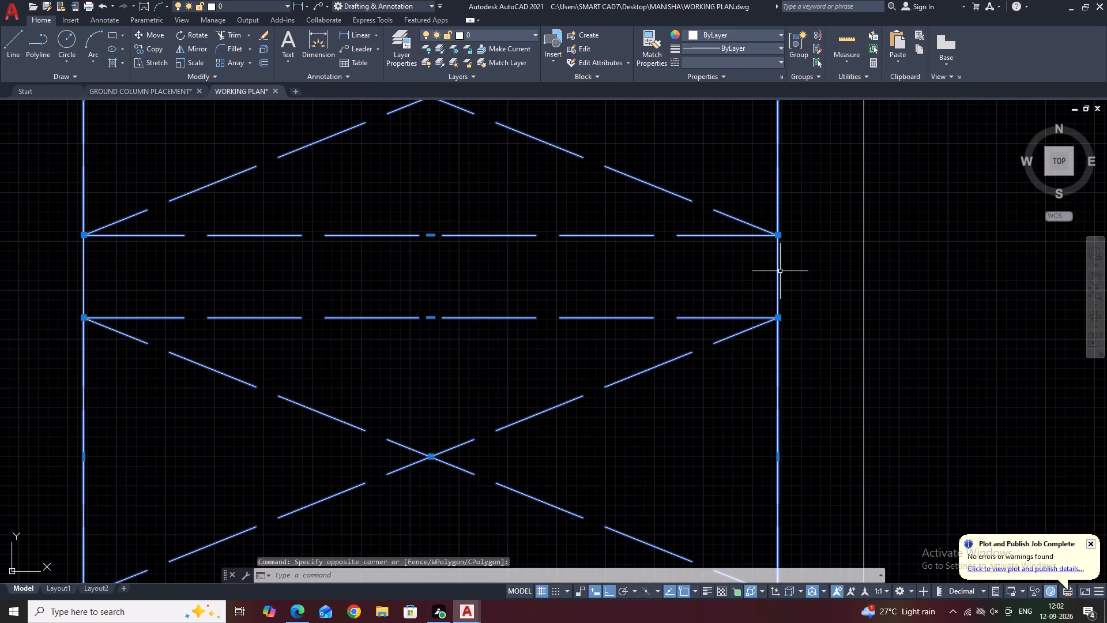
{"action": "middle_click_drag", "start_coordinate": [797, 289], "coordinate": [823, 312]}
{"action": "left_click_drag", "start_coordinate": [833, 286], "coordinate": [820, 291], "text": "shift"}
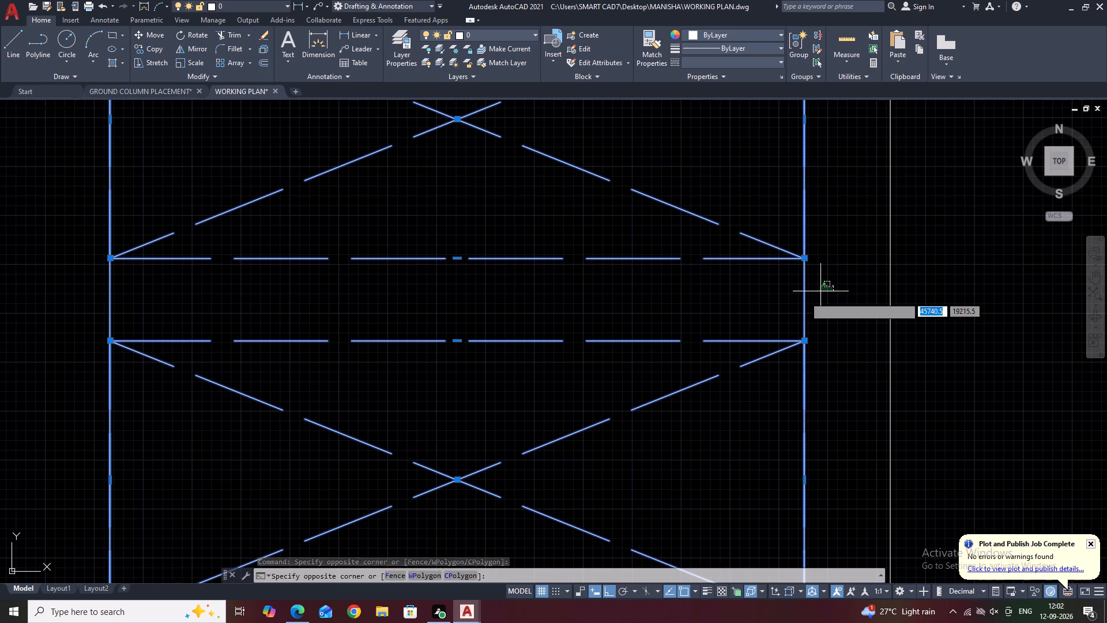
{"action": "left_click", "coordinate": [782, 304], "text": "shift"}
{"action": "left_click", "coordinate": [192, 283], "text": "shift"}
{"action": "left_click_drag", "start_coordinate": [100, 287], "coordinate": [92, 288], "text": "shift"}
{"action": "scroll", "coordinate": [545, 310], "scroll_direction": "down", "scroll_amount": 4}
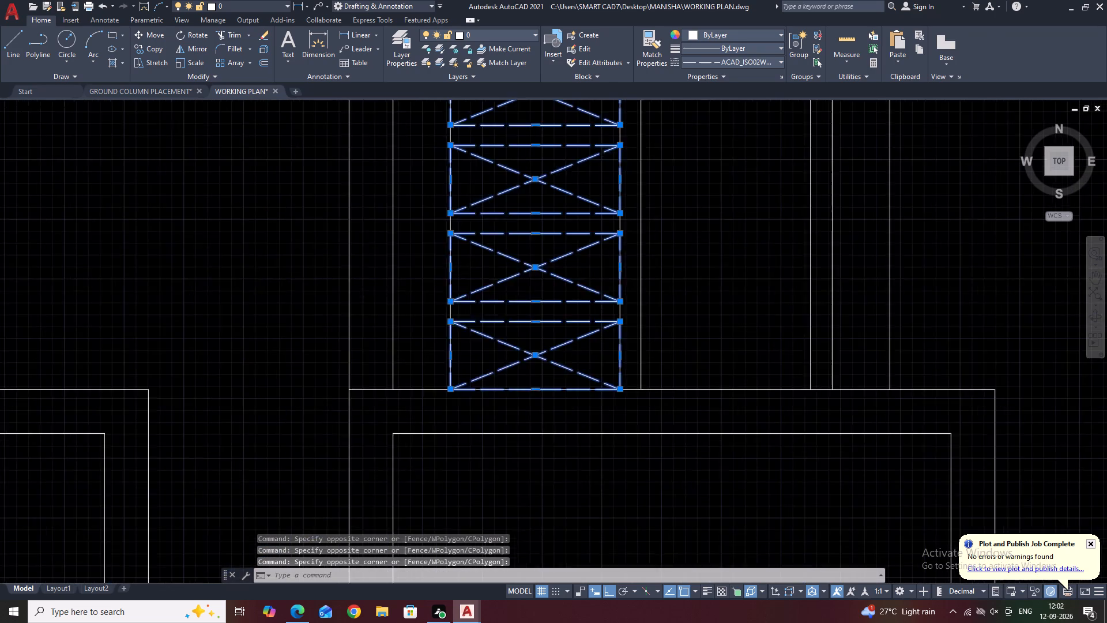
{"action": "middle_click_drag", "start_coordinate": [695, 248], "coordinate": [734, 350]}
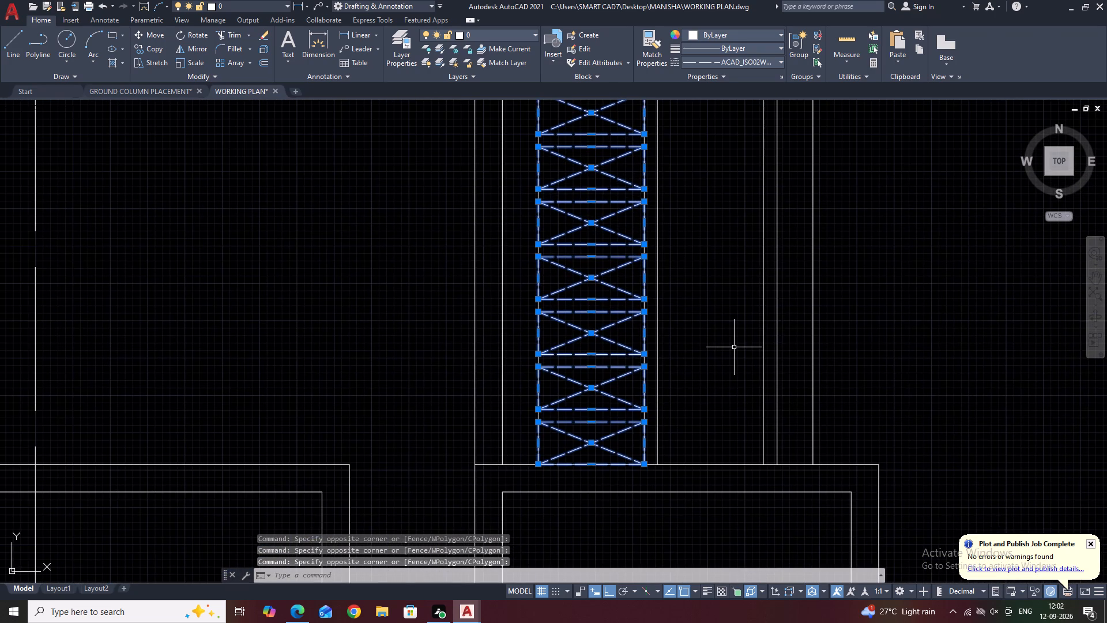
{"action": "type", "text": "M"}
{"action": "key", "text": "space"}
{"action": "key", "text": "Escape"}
Mirror the column of ten crossed dashed rectangles about the vertical centreline of the narrow gap beside it, keeping the original column.
{"action": "scroll", "coordinate": [641, 364], "scroll_direction": "down", "scroll_amount": 1}
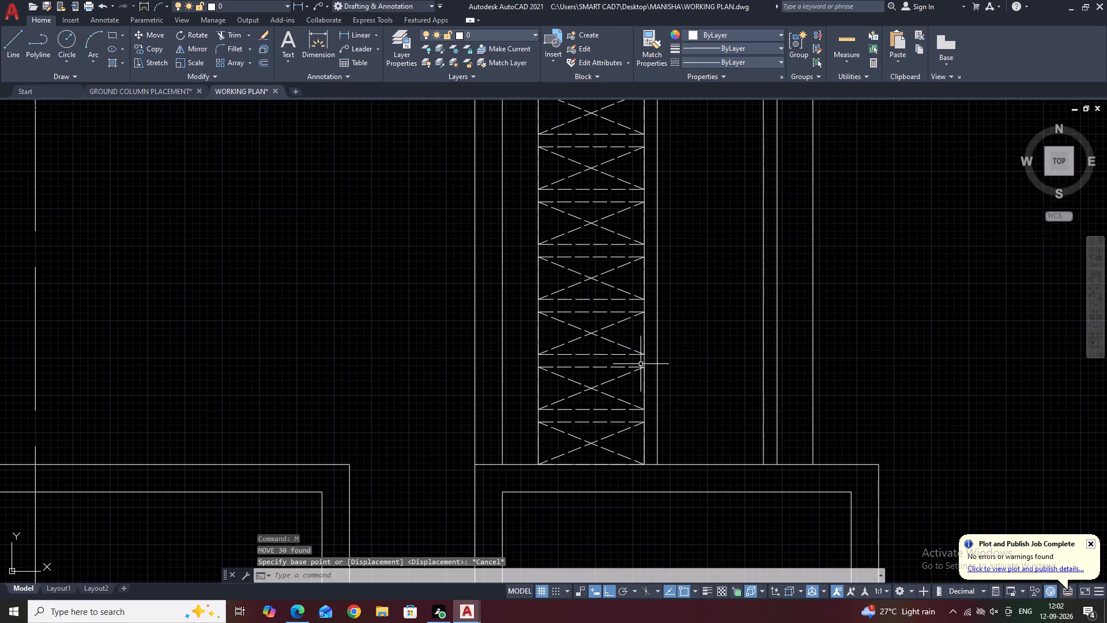
{"action": "scroll", "coordinate": [641, 365], "scroll_direction": "down", "scroll_amount": 2}
{"action": "scroll", "coordinate": [616, 224], "scroll_direction": "up", "scroll_amount": 2}
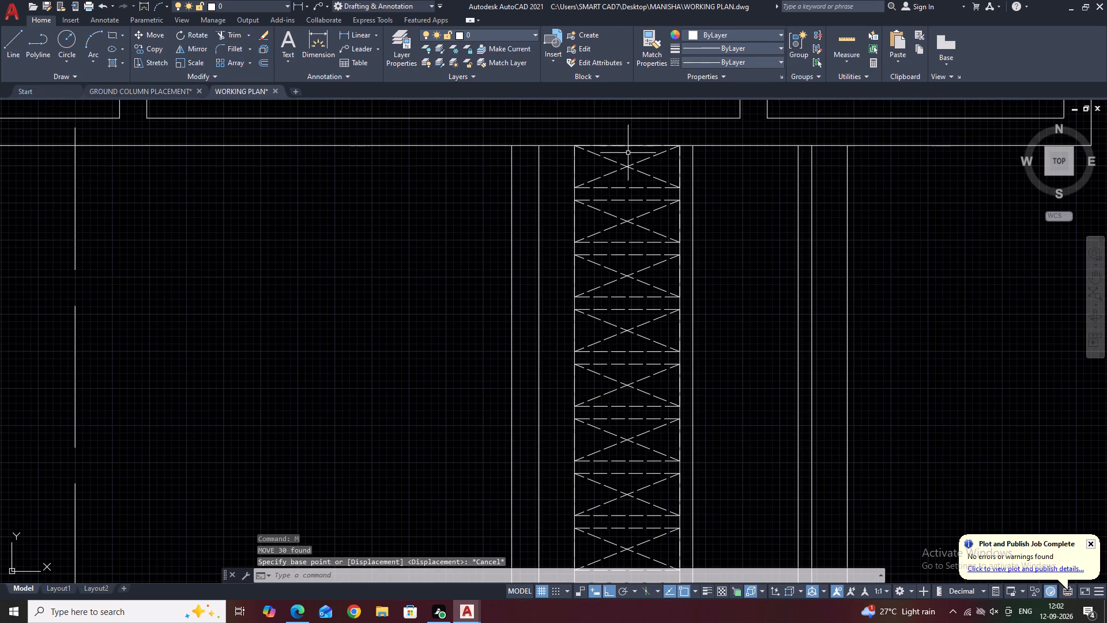
{"action": "left_click", "coordinate": [629, 153]}
{"action": "scroll", "coordinate": [628, 217], "scroll_direction": "down", "scroll_amount": 2}
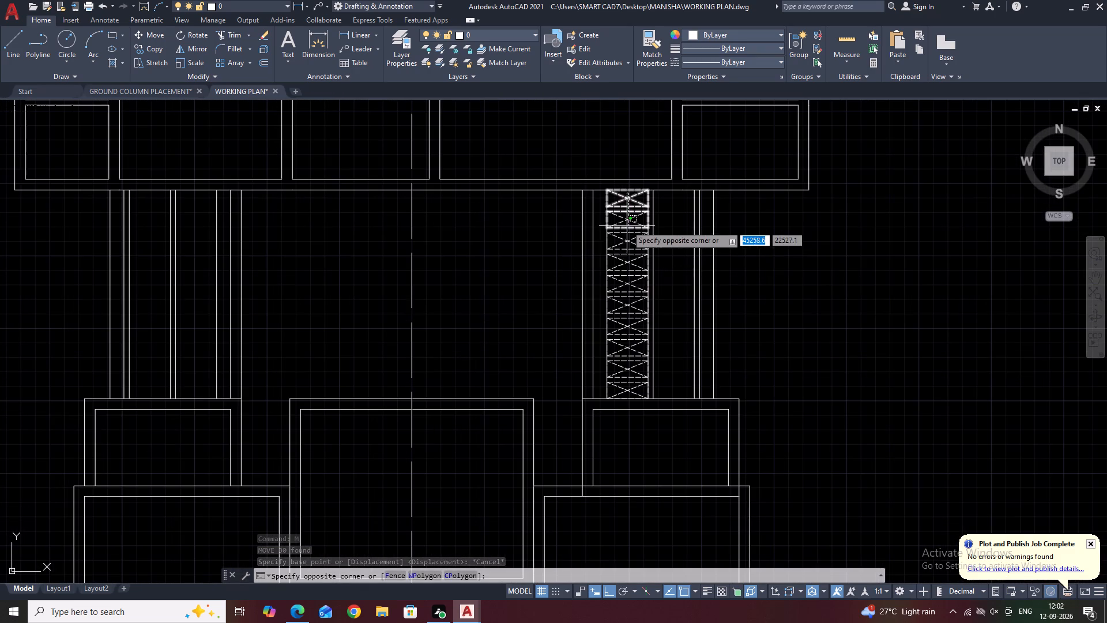
{"action": "left_click", "coordinate": [623, 396]}
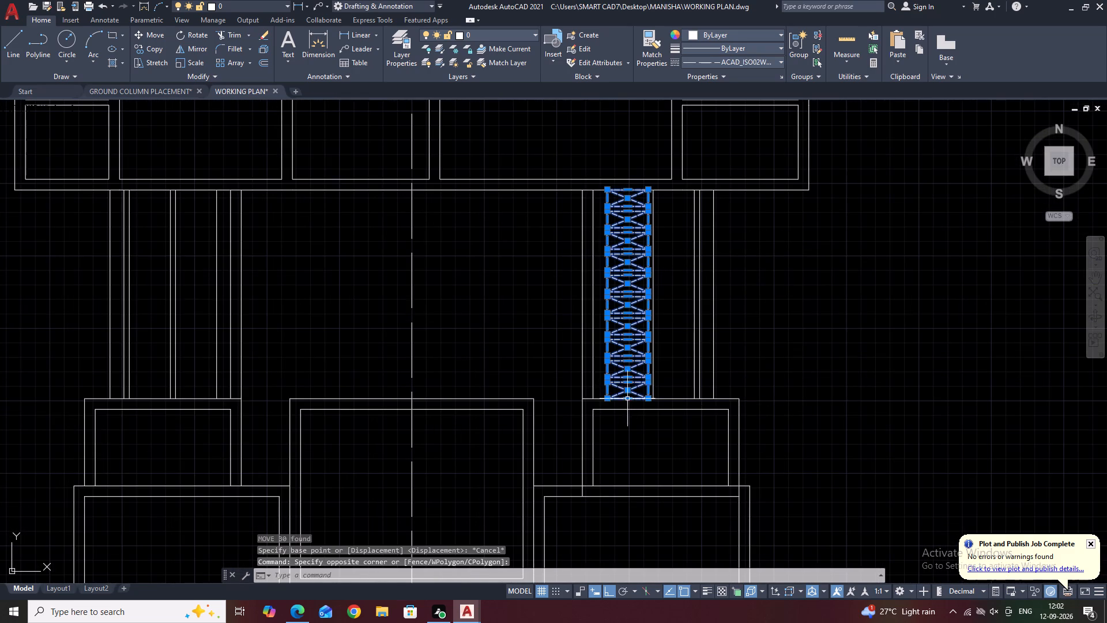
{"action": "scroll", "coordinate": [627, 396], "scroll_direction": "up", "scroll_amount": 2}
{"action": "scroll", "coordinate": [668, 373], "scroll_direction": "up", "scroll_amount": 3}
{"action": "middle_click_drag", "start_coordinate": [718, 317], "coordinate": [722, 368]}
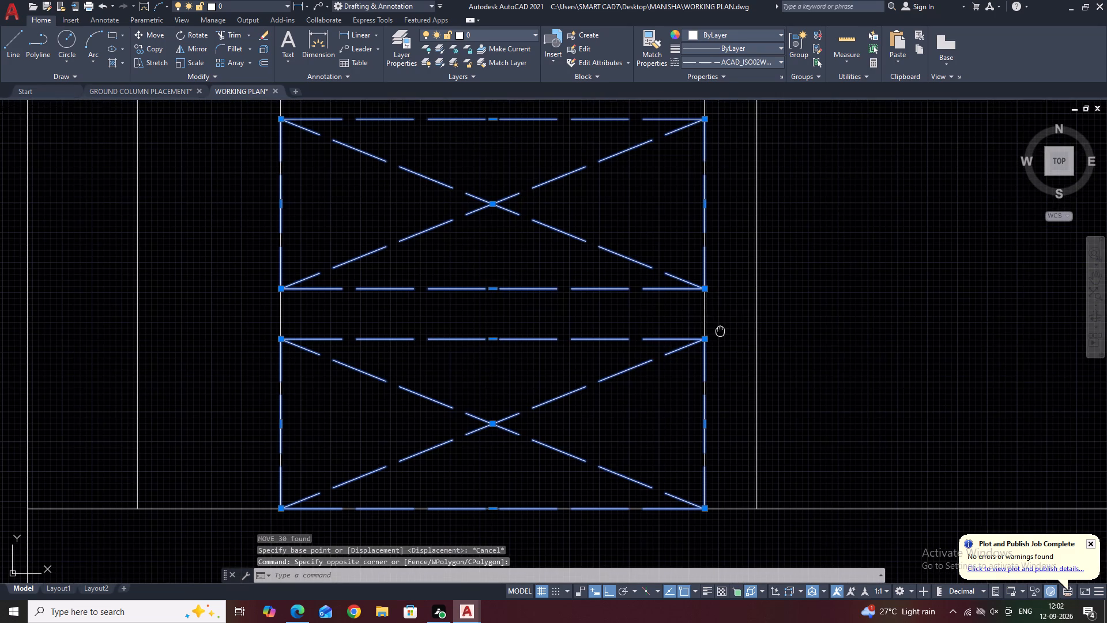
{"action": "middle_click_drag", "start_coordinate": [722, 368], "coordinate": [722, 369]}
{"action": "scroll", "coordinate": [722, 368], "scroll_direction": "up", "scroll_amount": 1}
{"action": "type", "text": "MI"}
{"action": "key", "text": "space"}
{"action": "scroll", "coordinate": [732, 355], "scroll_direction": "down", "scroll_amount": 4}
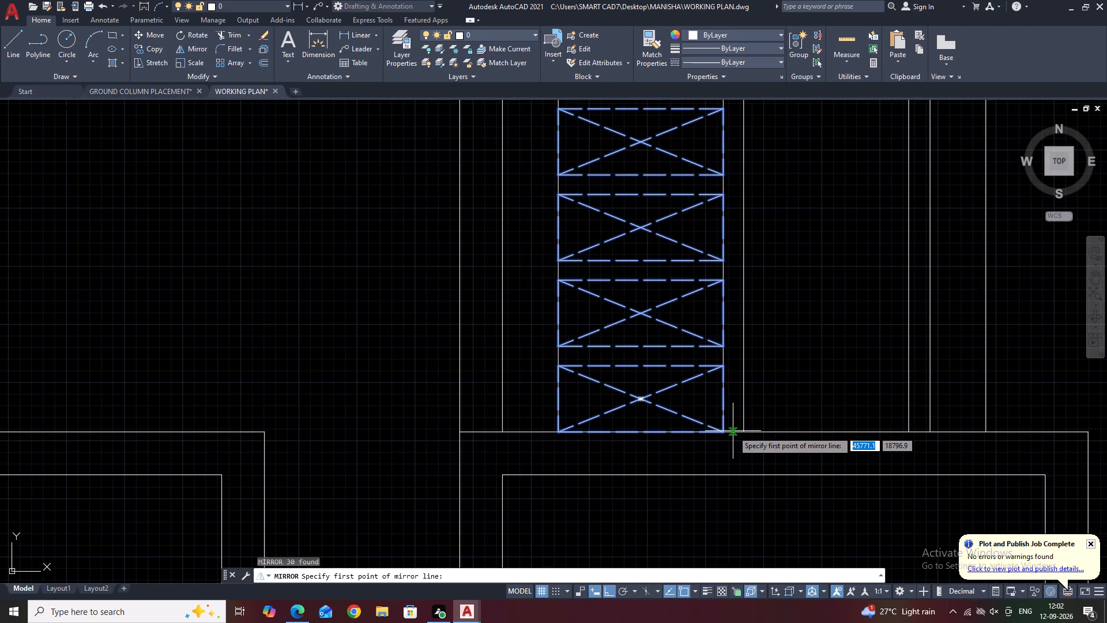
{"action": "scroll", "coordinate": [732, 431], "scroll_direction": "down", "scroll_amount": 1}
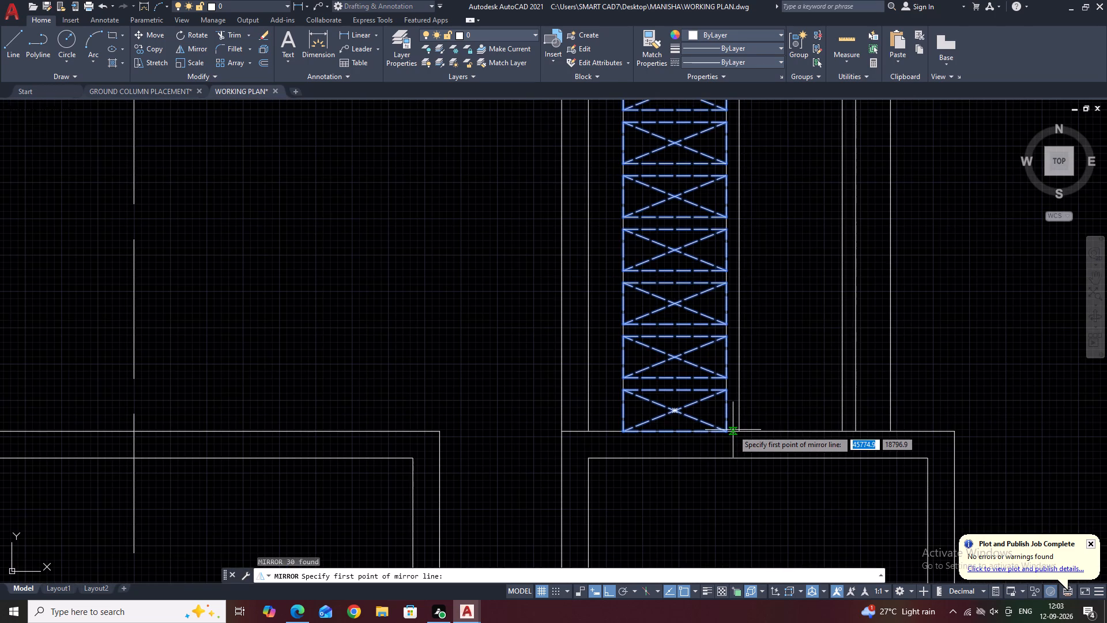
{"action": "left_click", "coordinate": [733, 431]}
{"action": "middle_click_drag", "start_coordinate": [731, 232], "coordinate": [706, 380]}
{"action": "middle_click_drag", "start_coordinate": [745, 204], "coordinate": [721, 325]}
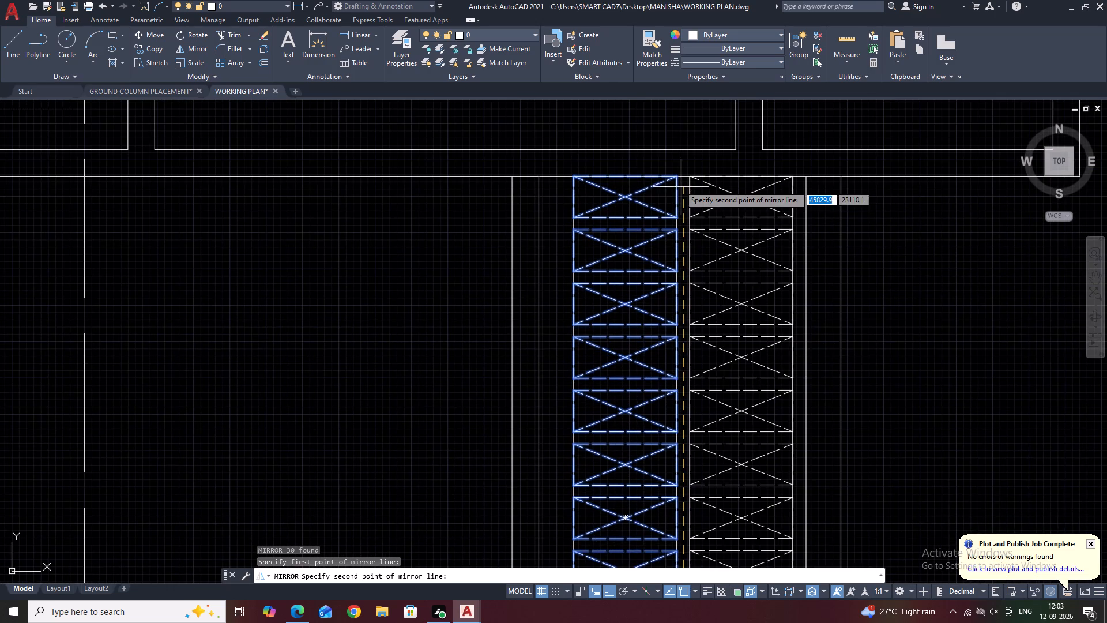
{"action": "scroll", "coordinate": [669, 176], "scroll_direction": "up", "scroll_amount": 2}
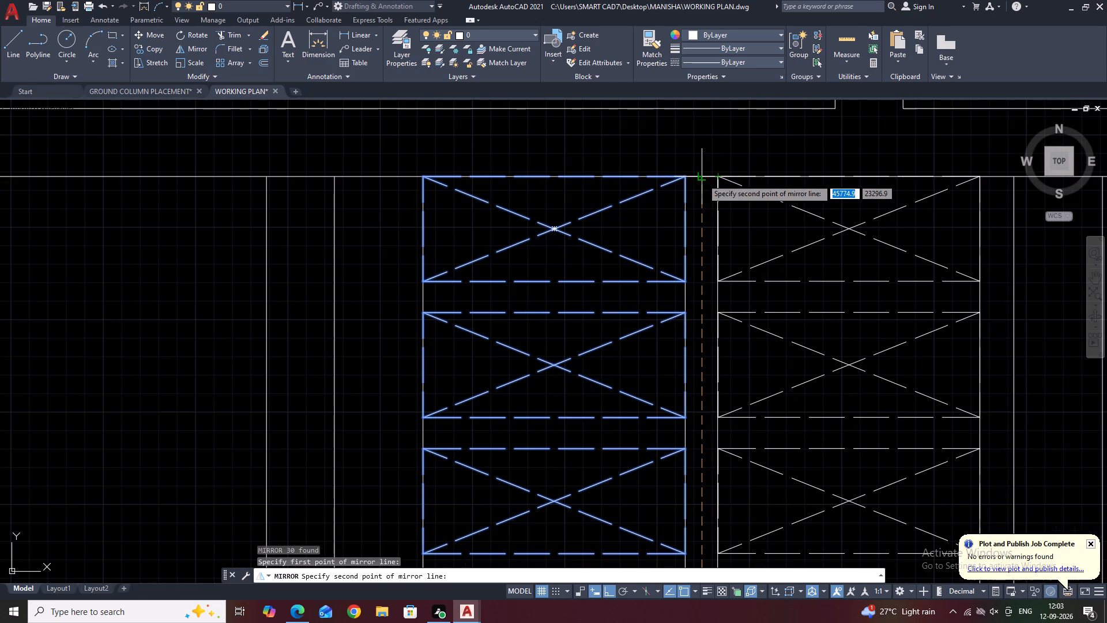
{"action": "left_click", "coordinate": [702, 179]}
{"action": "left_click_drag", "start_coordinate": [726, 225], "coordinate": [703, 179]}
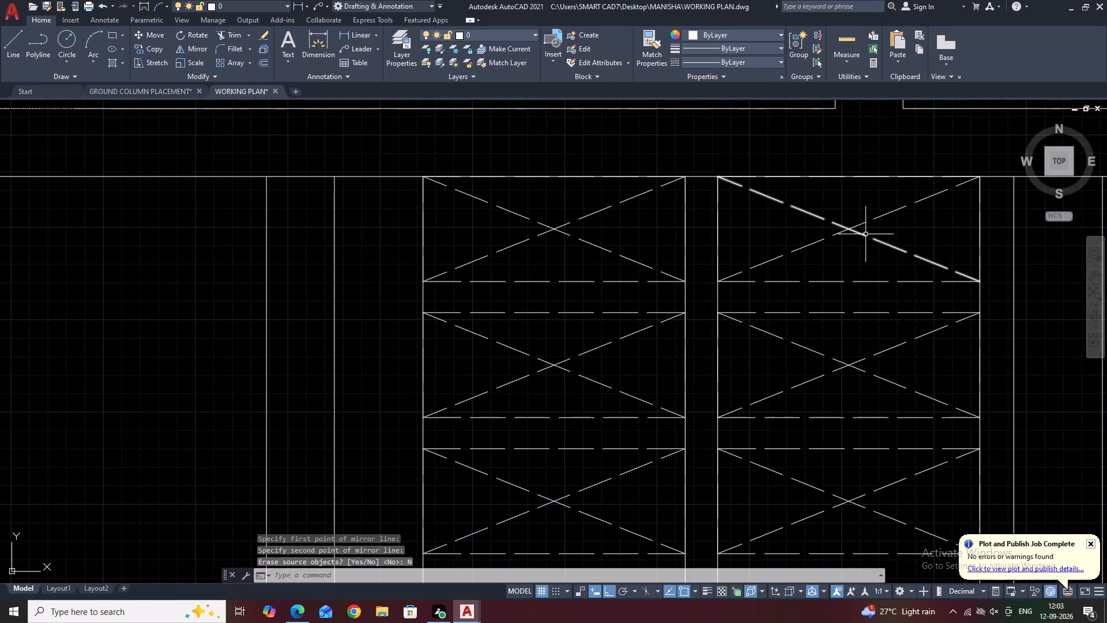
Delete the two continuous vertical guide lines bordering the gap between the rectangle columns and the one along the mirrored column's outer edge.
{"action": "middle_click_drag", "start_coordinate": [974, 237], "coordinate": [850, 130]}
{"action": "scroll", "coordinate": [842, 128], "scroll_direction": "down", "scroll_amount": 3}
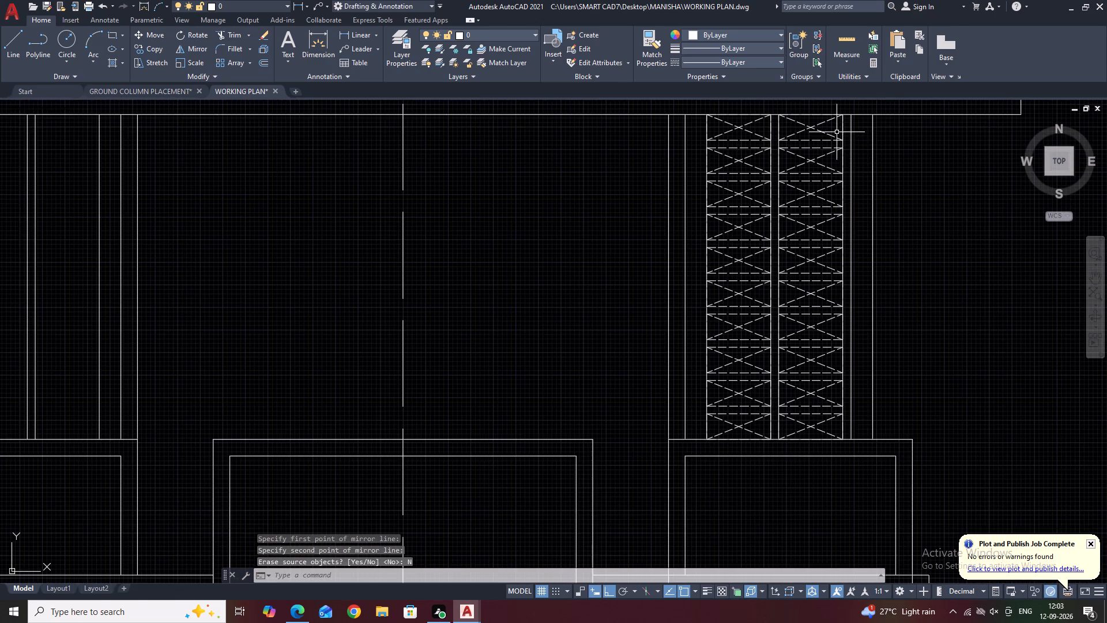
{"action": "middle_click_drag", "start_coordinate": [846, 138], "coordinate": [835, 201]}
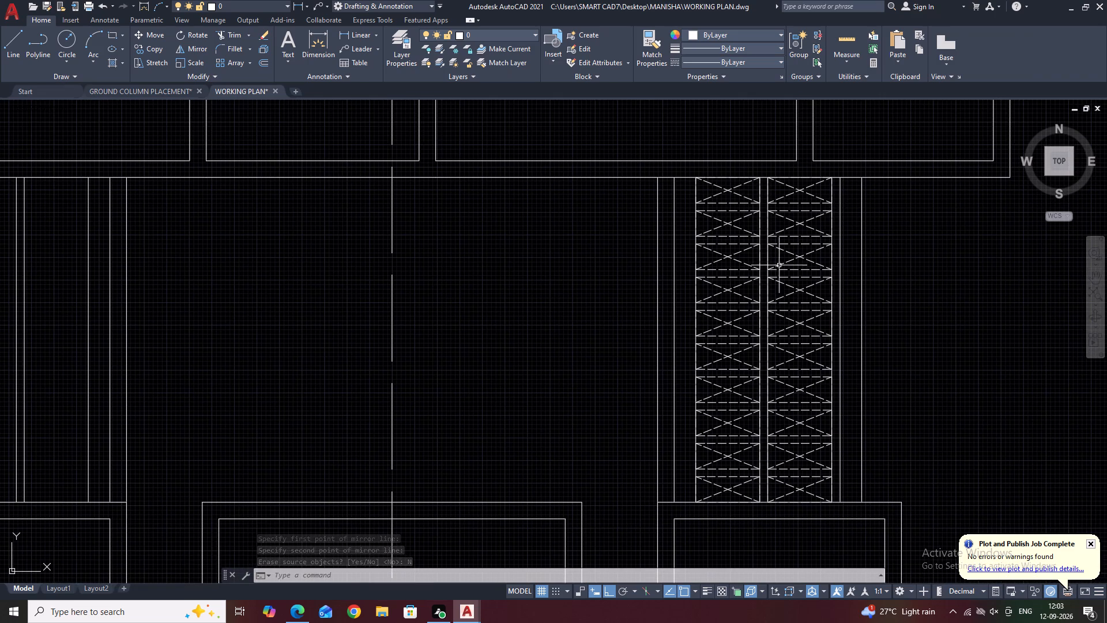
{"action": "middle_click_drag", "start_coordinate": [842, 241], "coordinate": [803, 195]}
{"action": "scroll", "coordinate": [725, 290], "scroll_direction": "up", "scroll_amount": 1}
{"action": "left_click", "coordinate": [728, 246]}
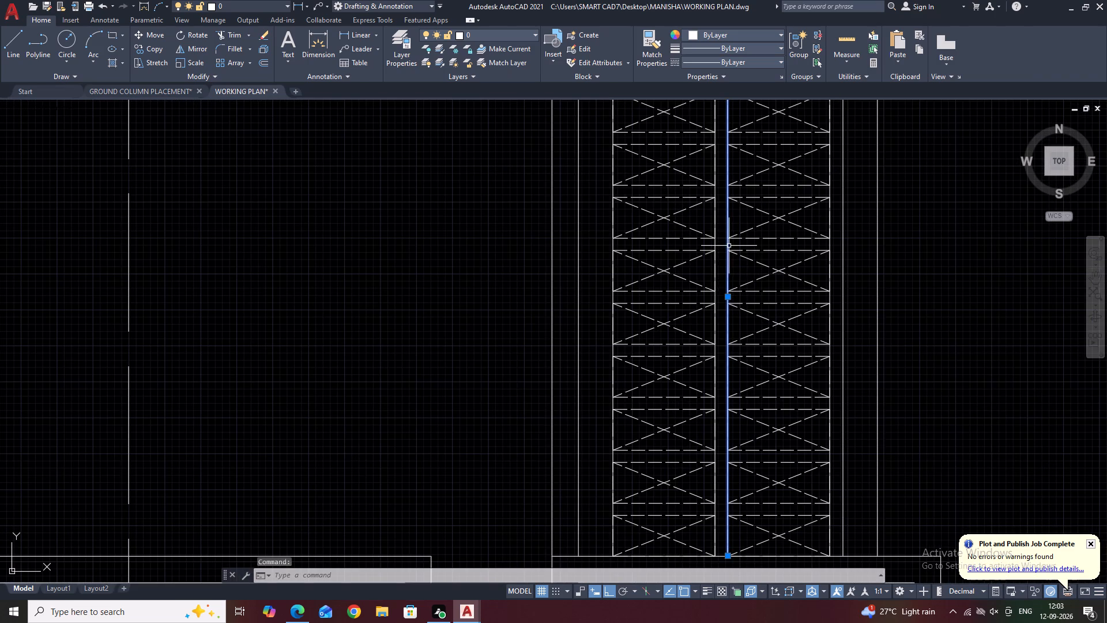
{"action": "key", "text": "Delete"}
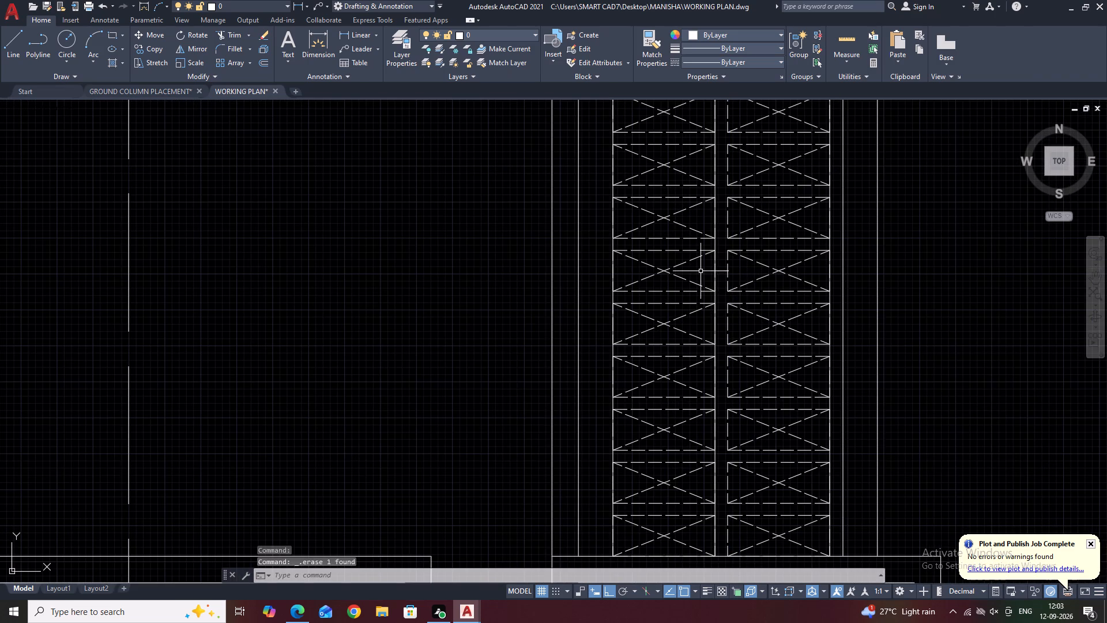
{"action": "left_click", "coordinate": [716, 246]}
{"action": "key", "text": "Delete"}
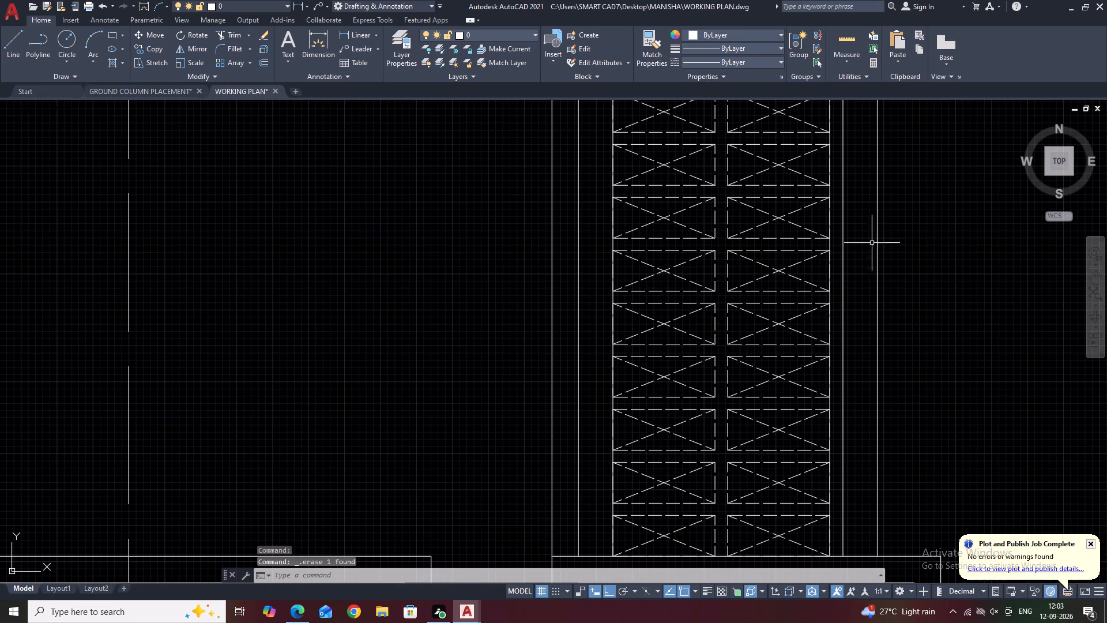
{"action": "middle_click_drag", "start_coordinate": [844, 199], "coordinate": [817, 261]}
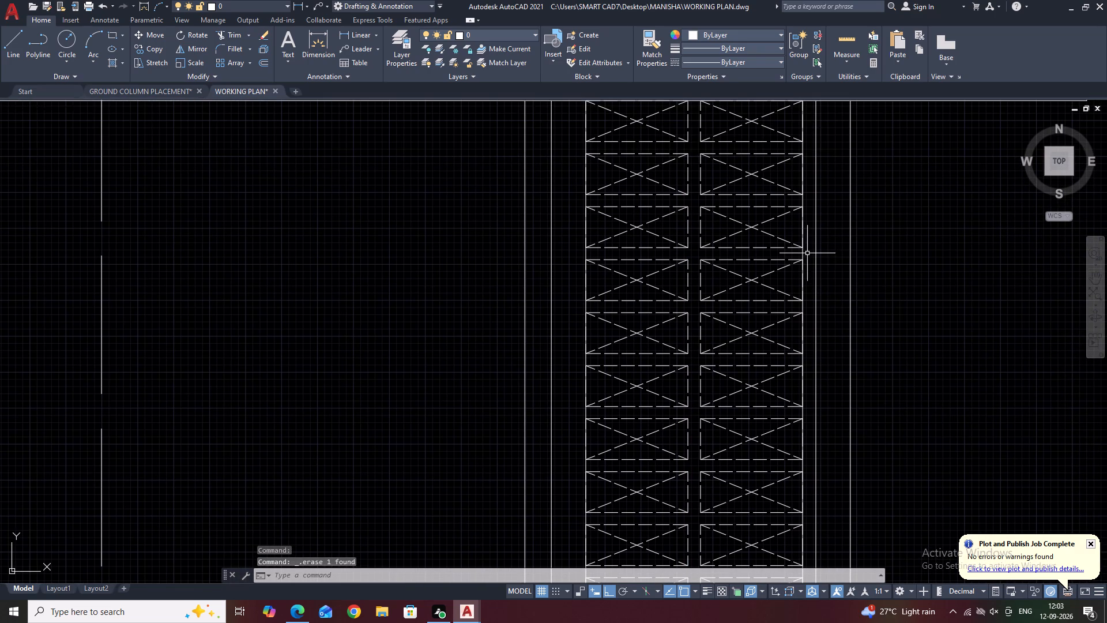
{"action": "left_click", "coordinate": [804, 253]}
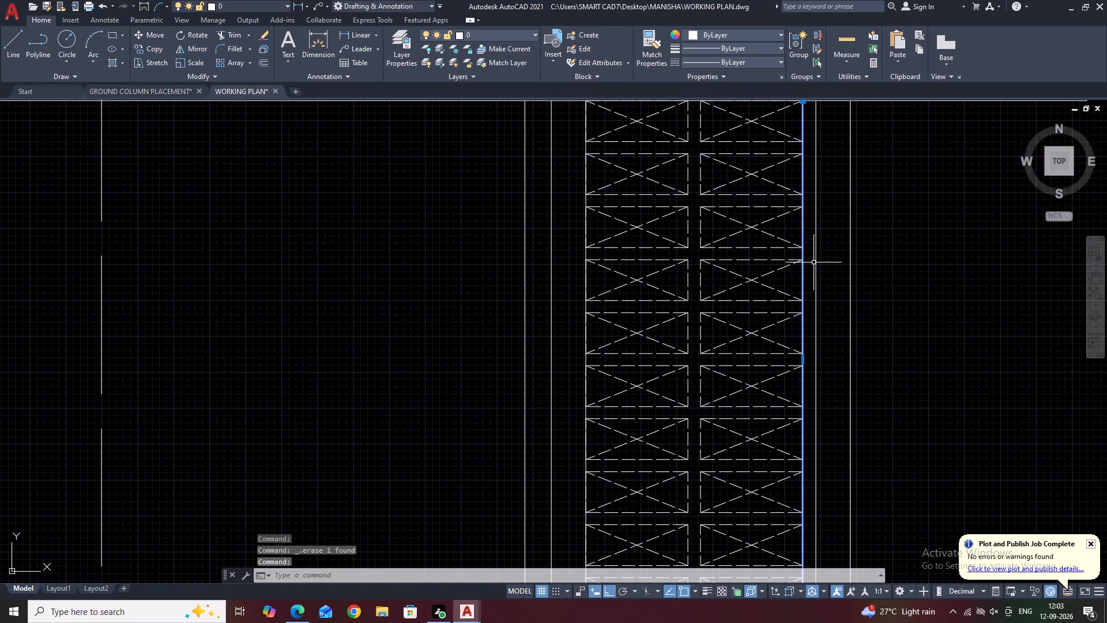
{"action": "key", "text": "Delete"}
Draw a rectangle at the upper end of the narrow strip beside the mirrored column, matching the height of the first crossed rectangle.
{"action": "middle_click_drag", "start_coordinate": [820, 215], "coordinate": [839, 296]}
{"action": "scroll", "coordinate": [839, 296], "scroll_direction": "up", "scroll_amount": 1}
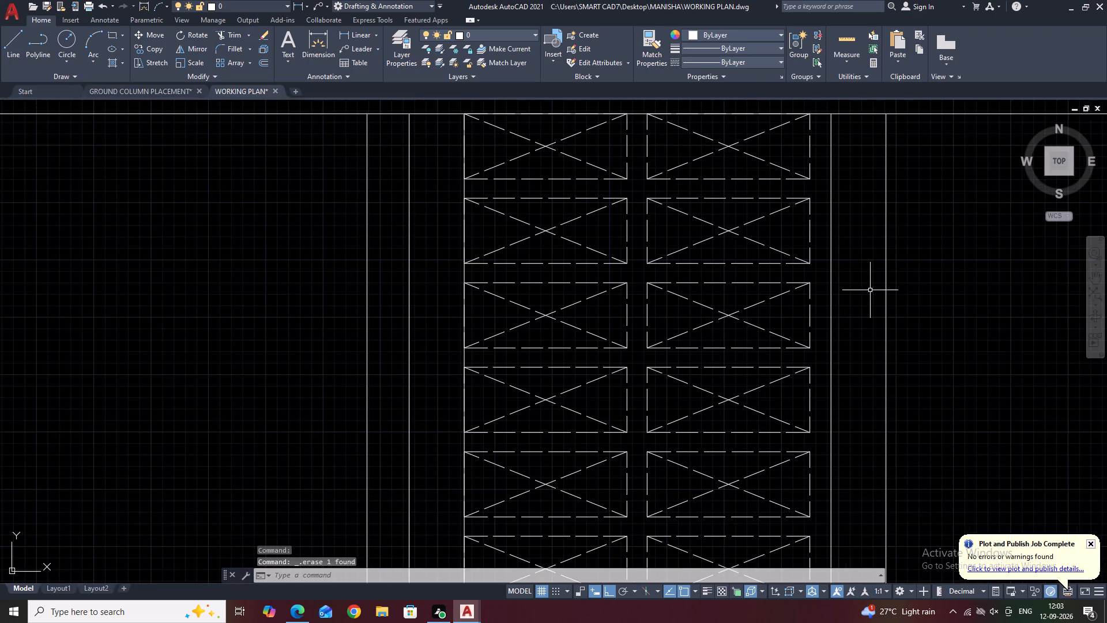
{"action": "middle_click_drag", "start_coordinate": [869, 288], "coordinate": [855, 252]}
{"action": "scroll", "coordinate": [854, 250], "scroll_direction": "down", "scroll_amount": 1}
{"action": "middle_click_drag", "start_coordinate": [901, 242], "coordinate": [823, 261]}
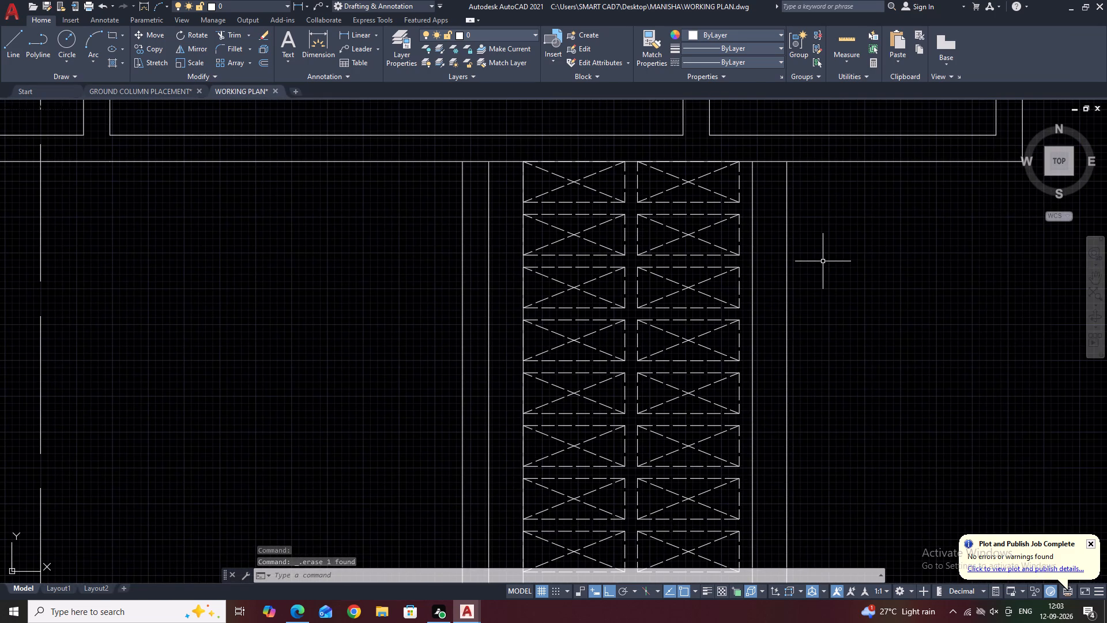
{"action": "type", "text": "RE"}
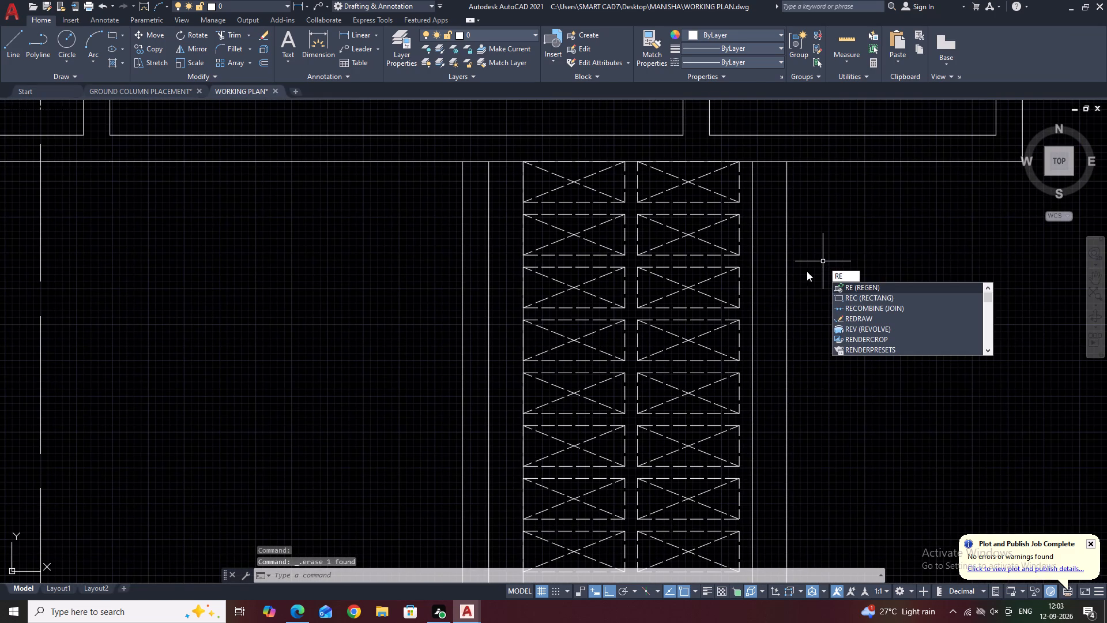
{"action": "key", "text": "c"}
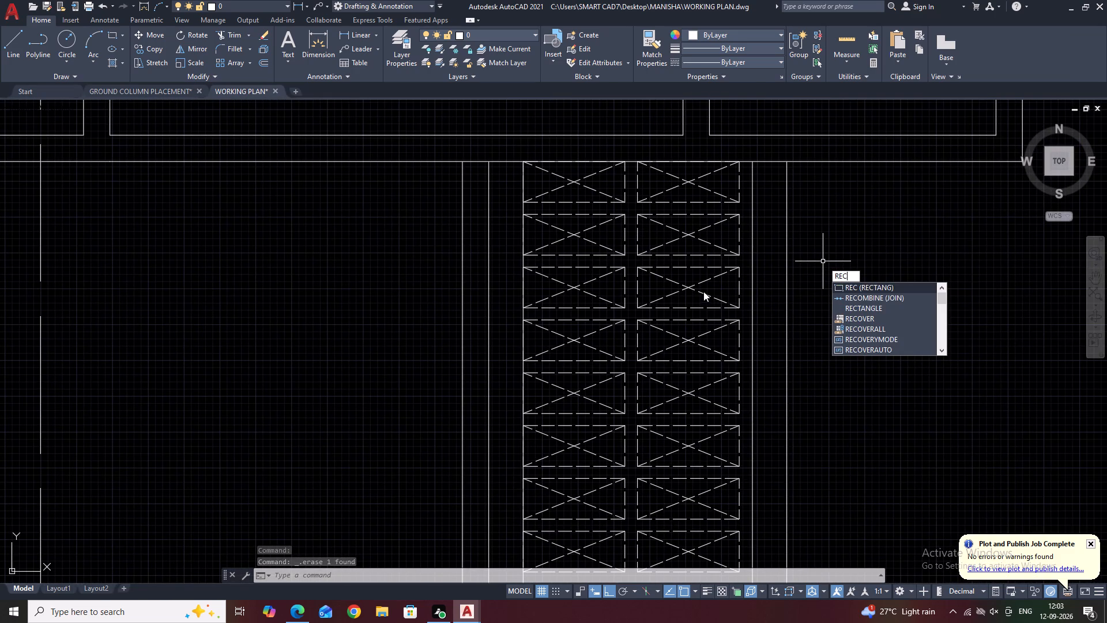
{"action": "key", "text": "space"}
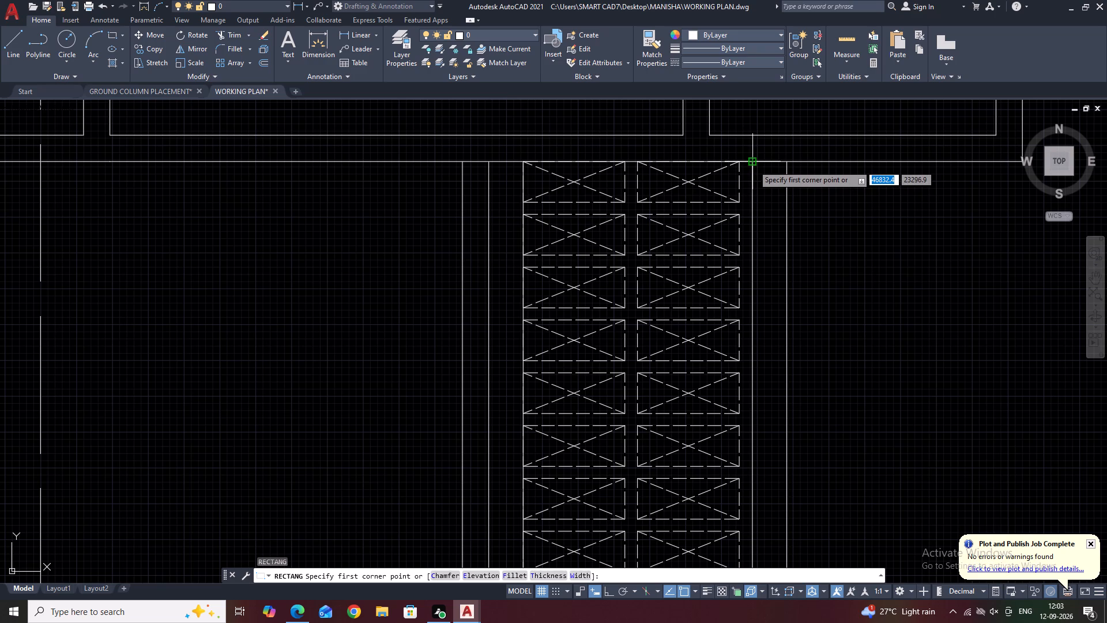
{"action": "left_click", "coordinate": [753, 165]}
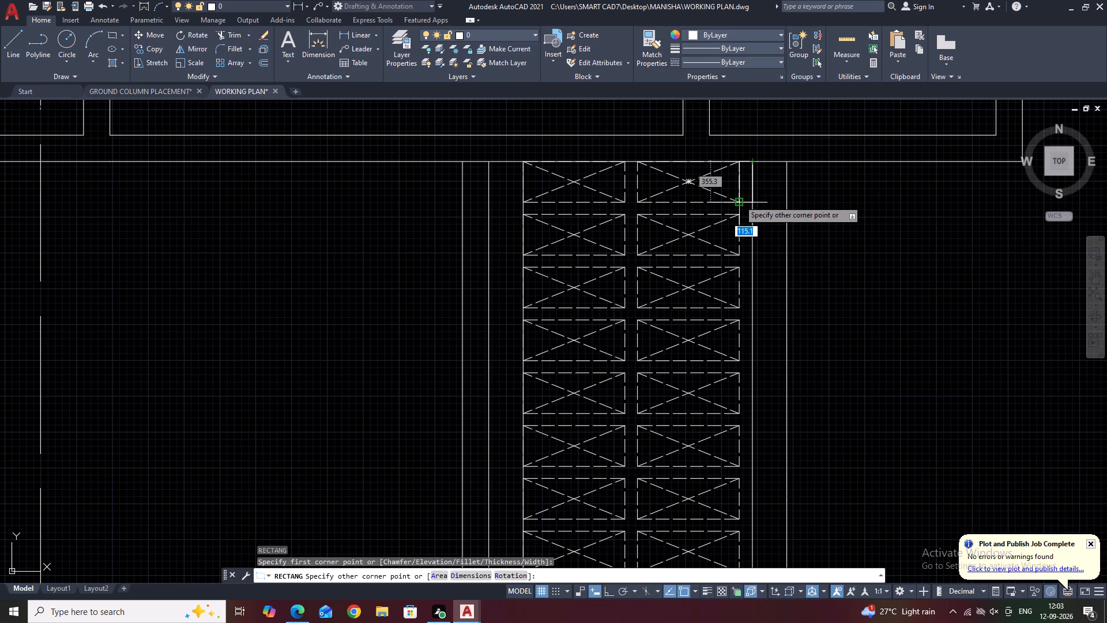
{"action": "left_click", "coordinate": [792, 204]}
Stretch the small rectangle's outer edge back to the strip's outer wall line and deselect it.
{"action": "scroll", "coordinate": [790, 204], "scroll_direction": "up", "scroll_amount": 2}
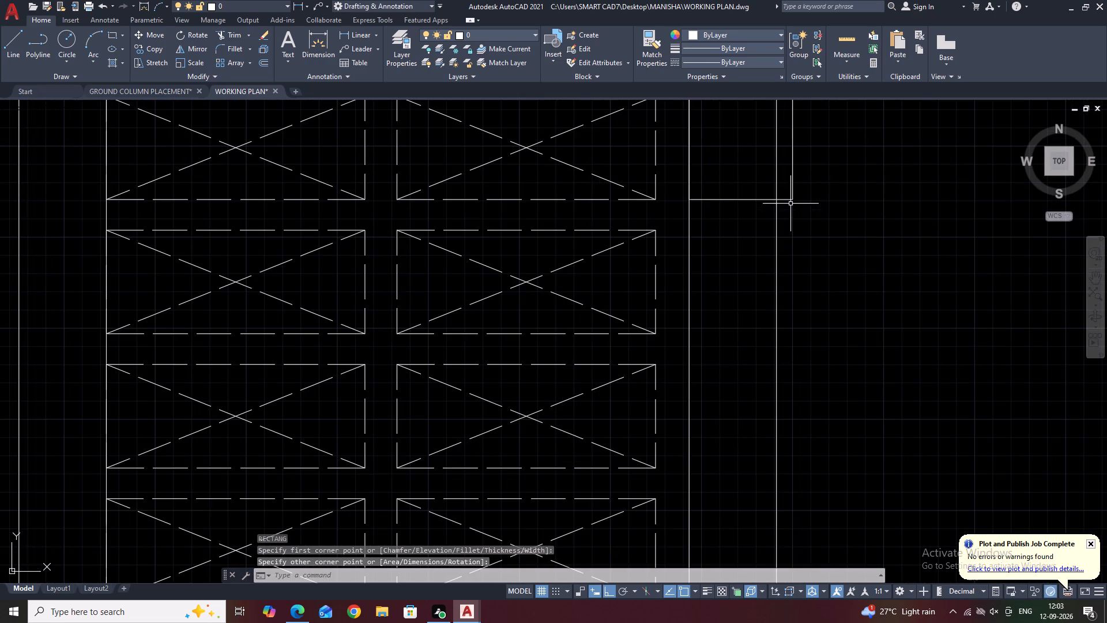
{"action": "left_click", "coordinate": [813, 188]}
{"action": "left_click", "coordinate": [792, 175]}
{"action": "middle_click_drag", "start_coordinate": [797, 170], "coordinate": [796, 284]}
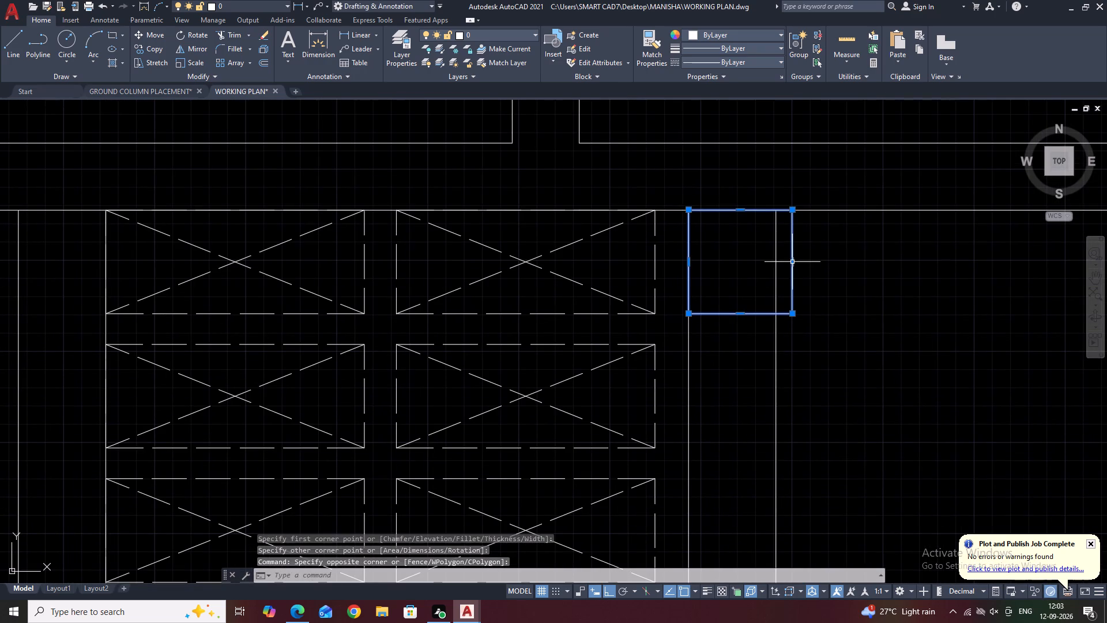
{"action": "left_click", "coordinate": [793, 264]}
{"action": "left_click", "coordinate": [778, 261]}
{"action": "key", "text": "Escape"}
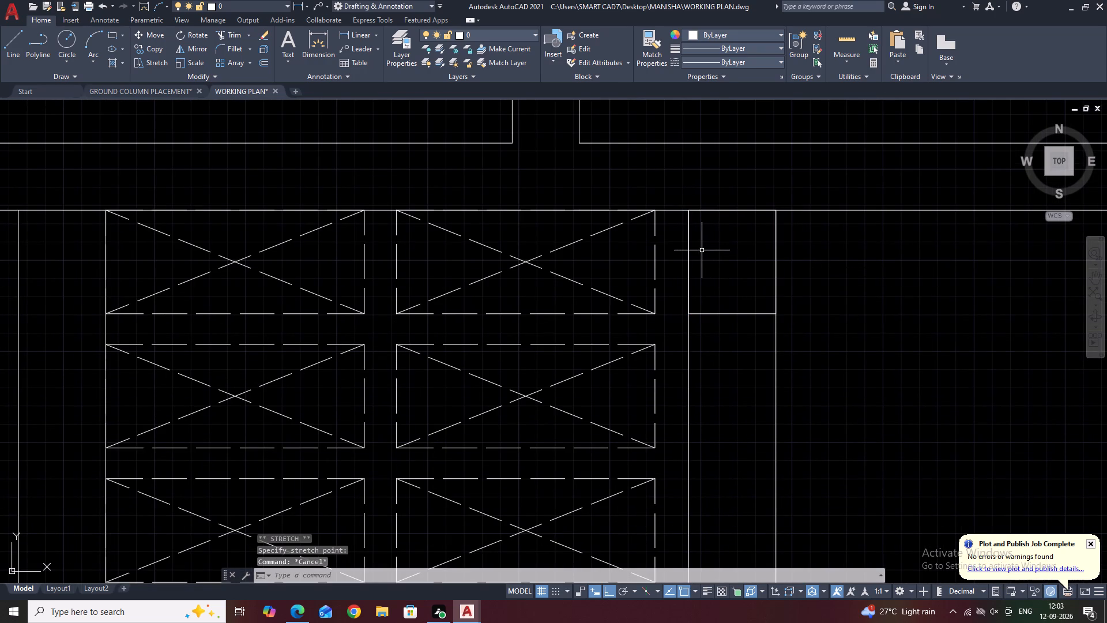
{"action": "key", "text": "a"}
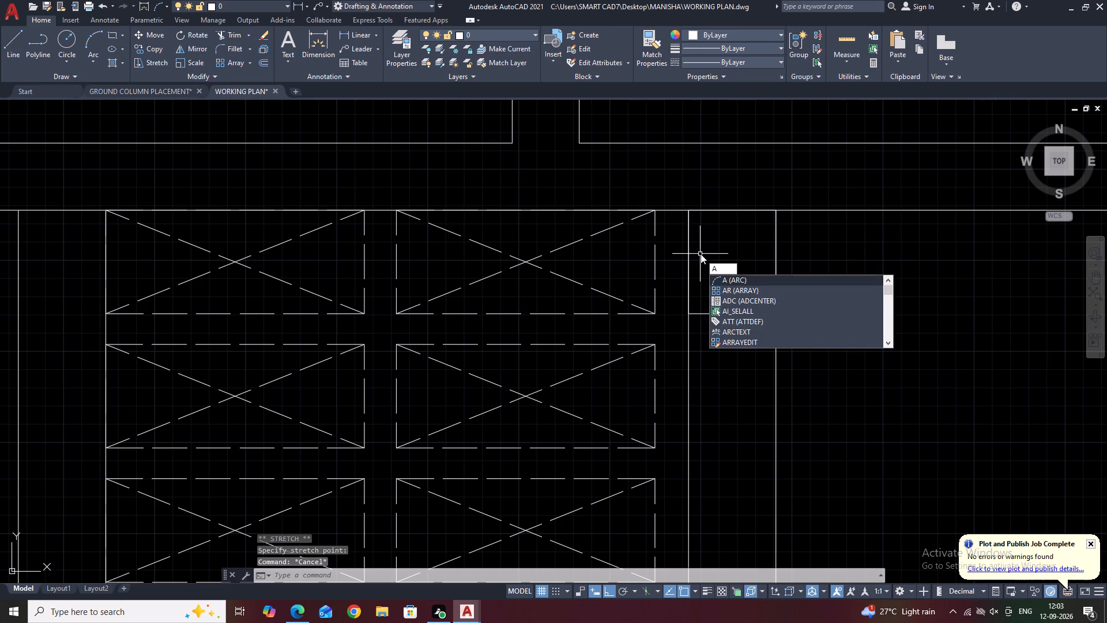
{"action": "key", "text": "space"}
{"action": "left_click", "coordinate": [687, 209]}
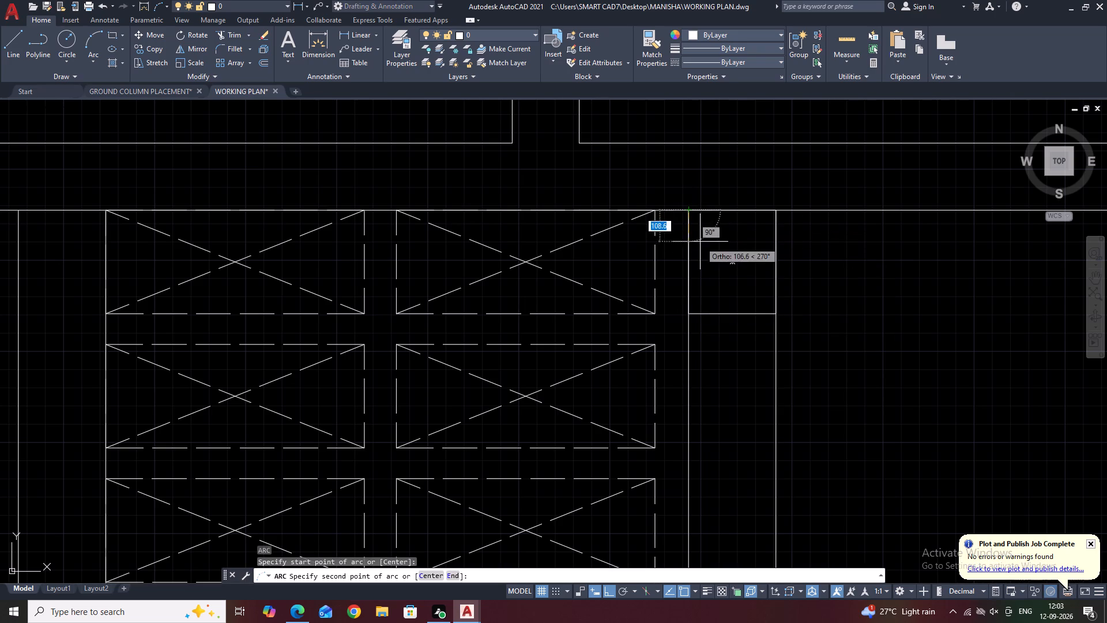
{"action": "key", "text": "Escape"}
With ortho turned off partway, draw an S-shaped spline along the small rectangle's inner edge, from its lower corner through the edge's middle to its upper corner.
{"action": "key", "text": "s"}
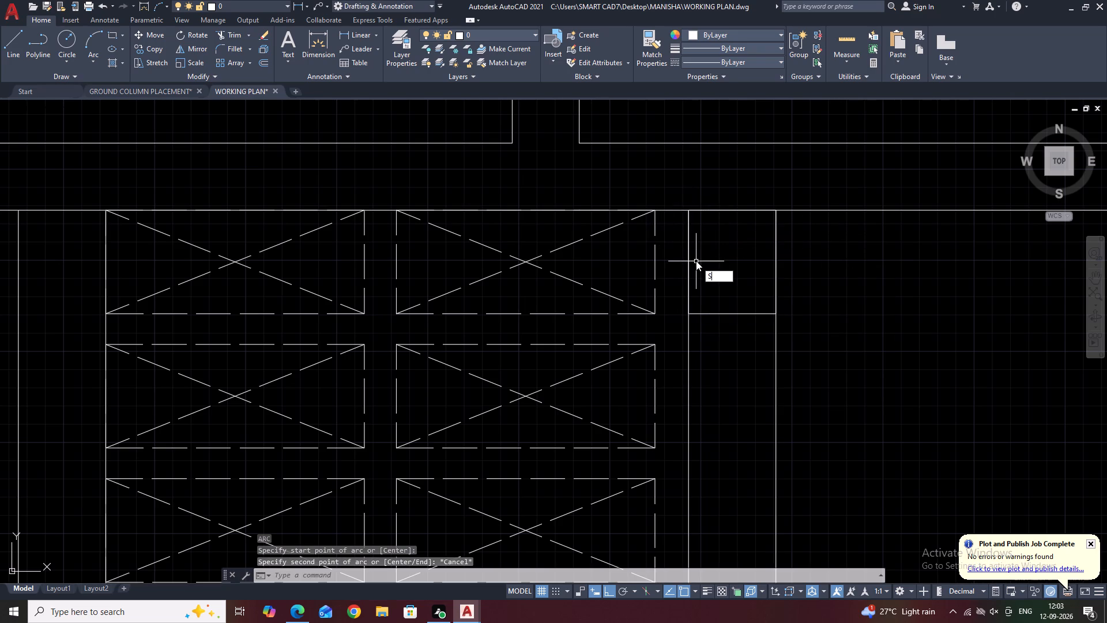
{"action": "type", "text": "PL"}
{"action": "key", "text": "space"}
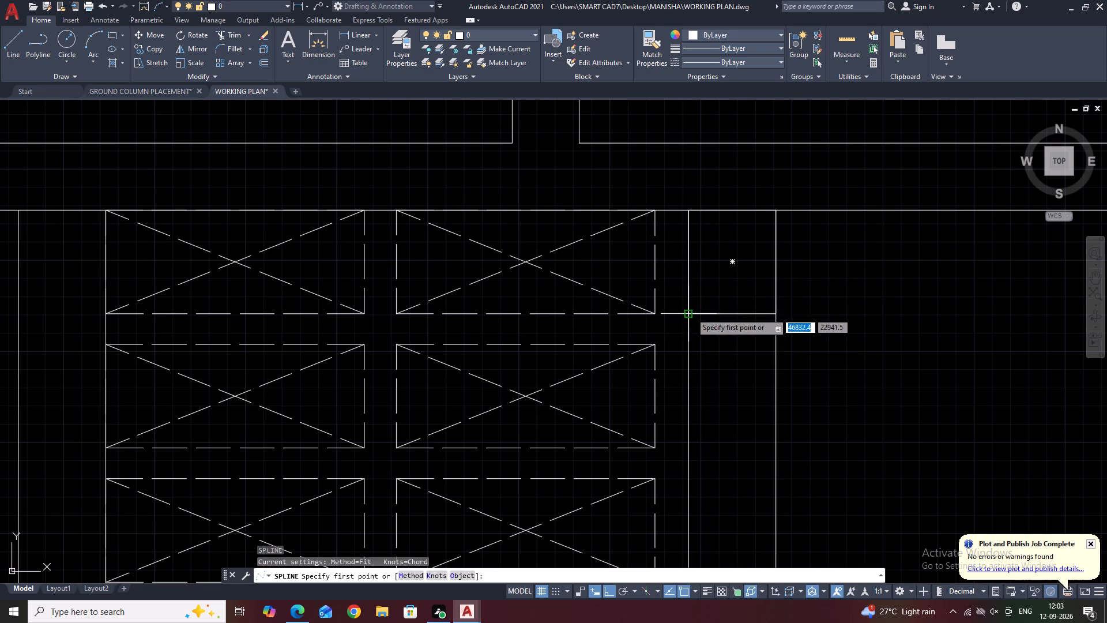
{"action": "left_click", "coordinate": [692, 313]}
{"action": "left_click", "coordinate": [695, 265]}
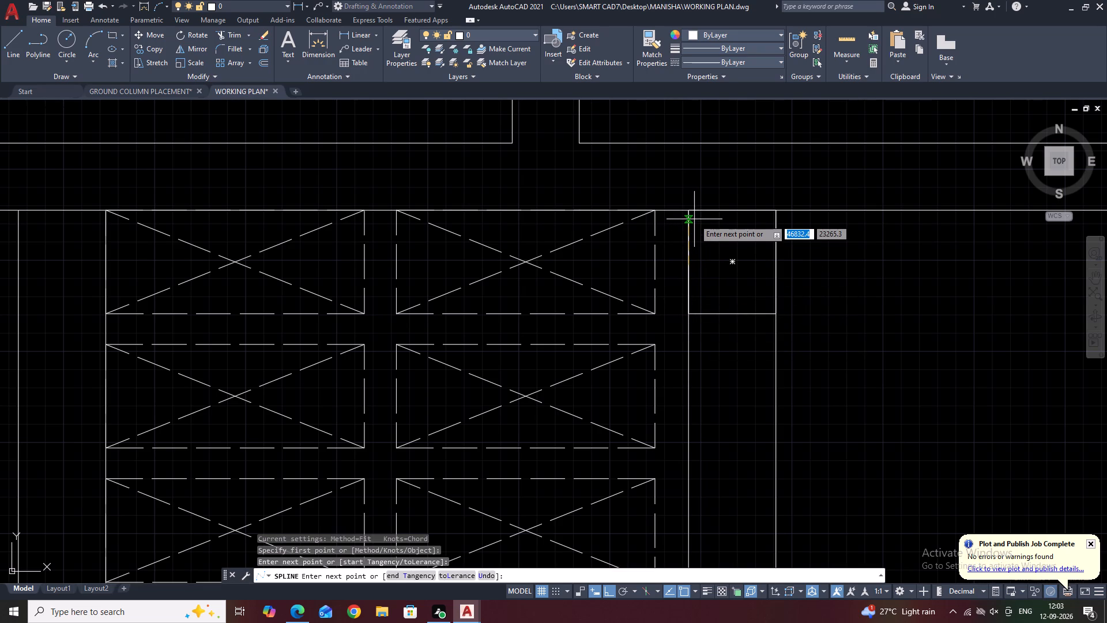
{"action": "key", "text": "F8"}
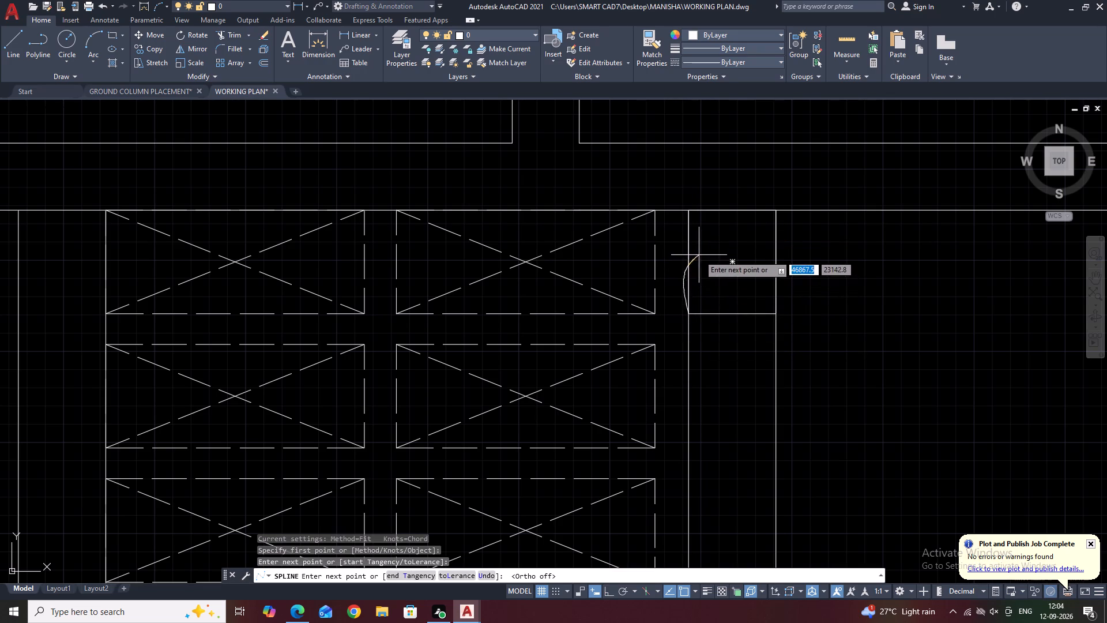
{"action": "left_click", "coordinate": [698, 254]}
{"action": "left_click", "coordinate": [686, 209]}
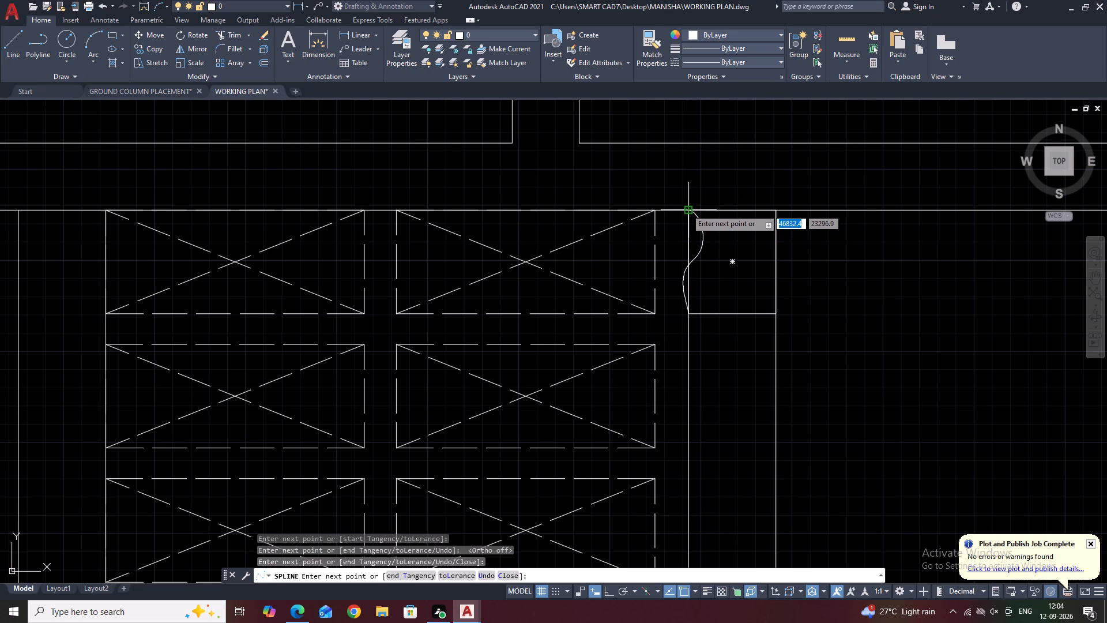
{"action": "key", "text": "Return"}
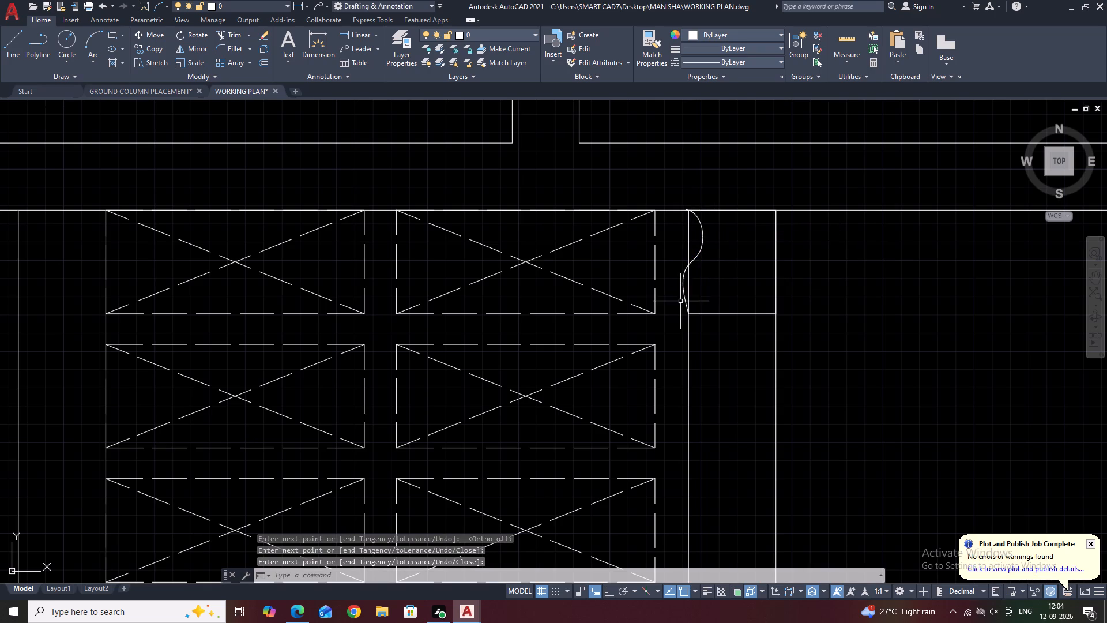
Stretch the spline's middle fit point off the small rectangle's inner edge slightly into the rectangle, smoothing the curve.
{"action": "left_click", "coordinate": [684, 285]}
{"action": "scroll", "coordinate": [683, 286], "scroll_direction": "up", "scroll_amount": 2}
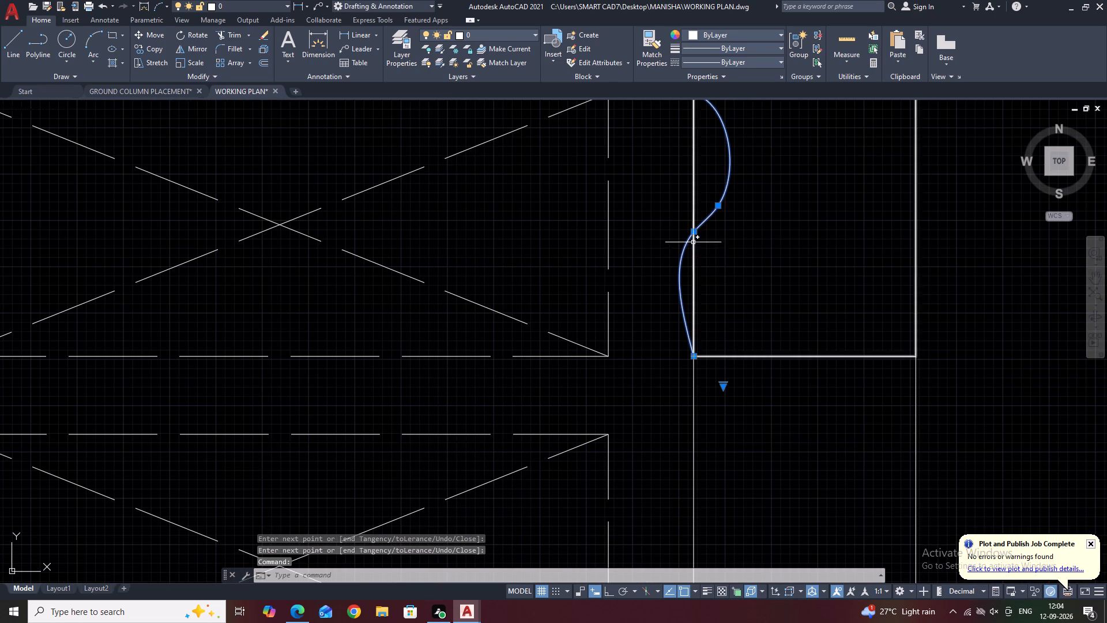
{"action": "left_click", "coordinate": [692, 232]}
{"action": "left_click", "coordinate": [711, 234]}
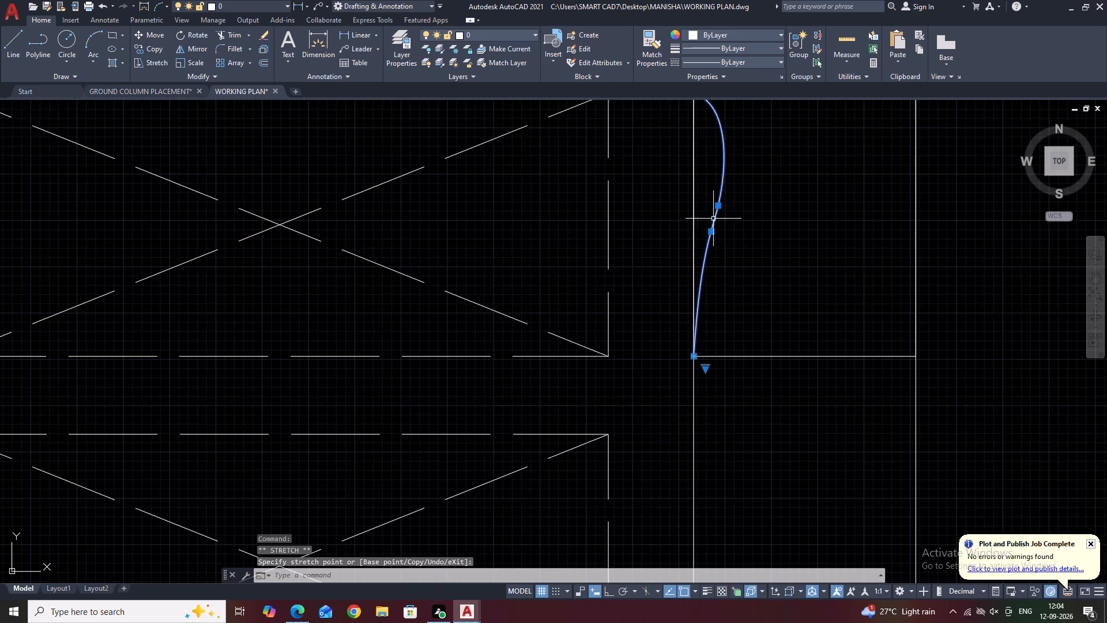
{"action": "key", "text": "Escape"}
{"action": "scroll", "coordinate": [746, 246], "scroll_direction": "down", "scroll_amount": 2}
{"action": "scroll", "coordinate": [725, 224], "scroll_direction": "up", "scroll_amount": 2}
{"action": "left_click", "coordinate": [724, 212]}
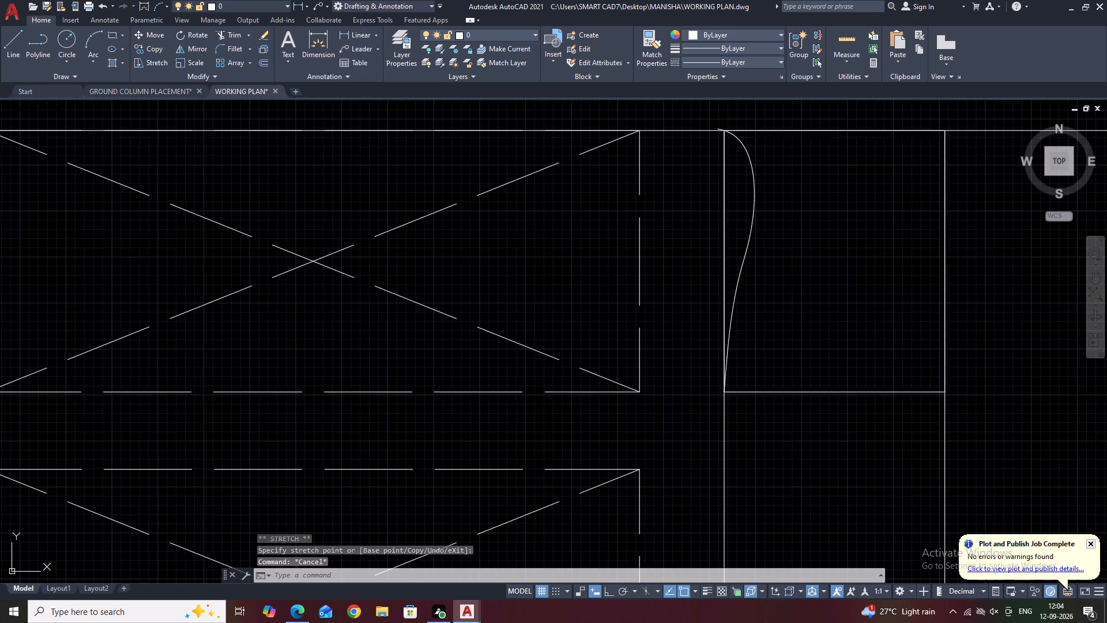
{"action": "scroll", "coordinate": [708, 268], "scroll_direction": "down", "scroll_amount": 1}
{"action": "key", "text": "Escape"}
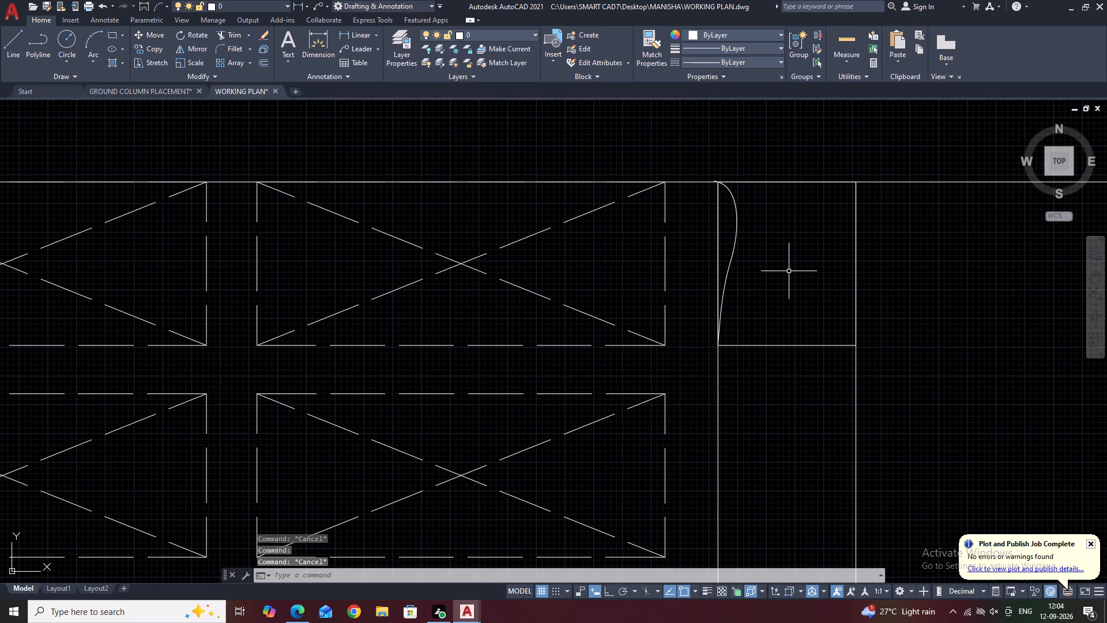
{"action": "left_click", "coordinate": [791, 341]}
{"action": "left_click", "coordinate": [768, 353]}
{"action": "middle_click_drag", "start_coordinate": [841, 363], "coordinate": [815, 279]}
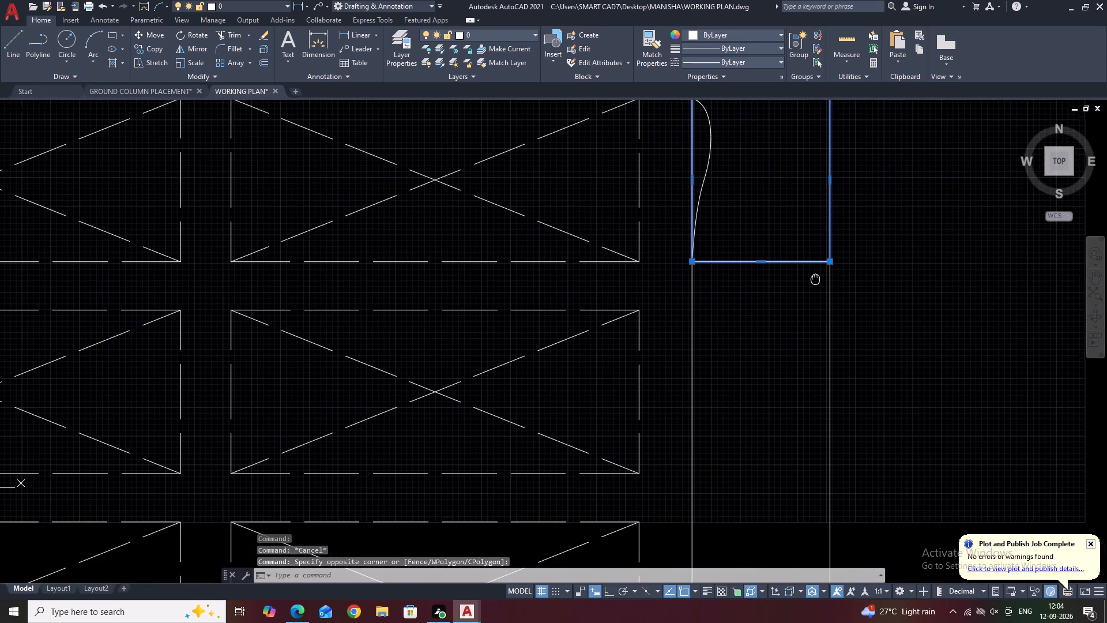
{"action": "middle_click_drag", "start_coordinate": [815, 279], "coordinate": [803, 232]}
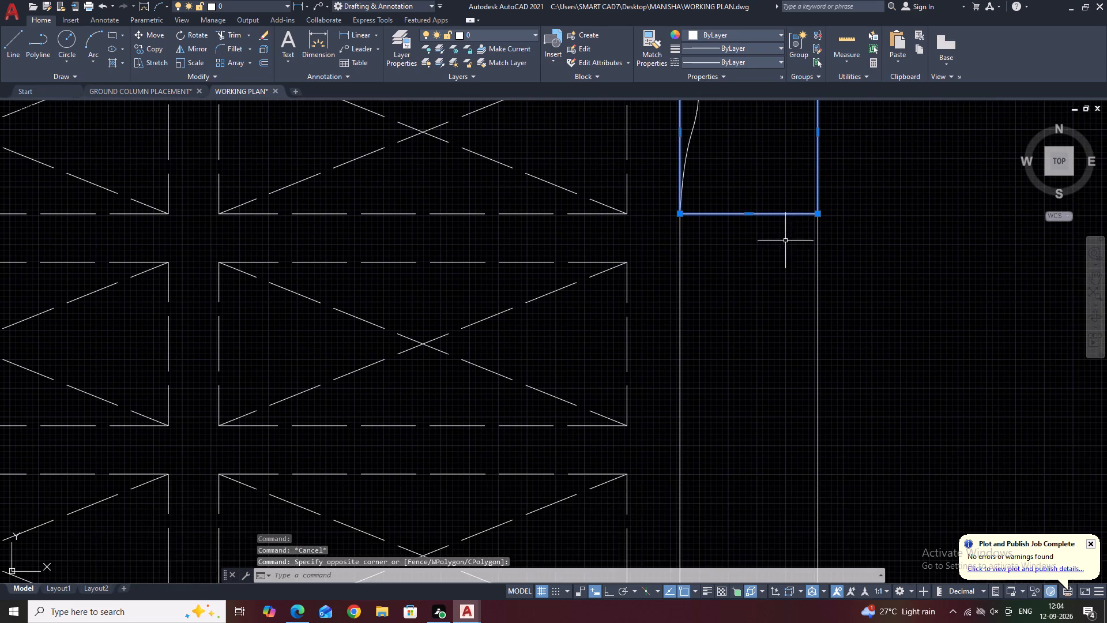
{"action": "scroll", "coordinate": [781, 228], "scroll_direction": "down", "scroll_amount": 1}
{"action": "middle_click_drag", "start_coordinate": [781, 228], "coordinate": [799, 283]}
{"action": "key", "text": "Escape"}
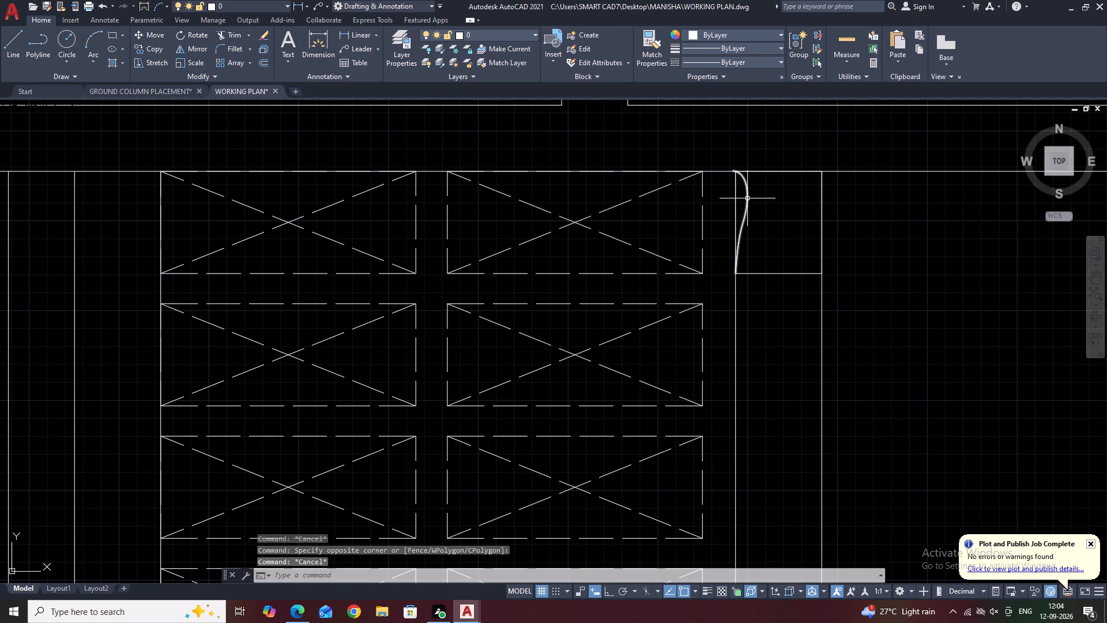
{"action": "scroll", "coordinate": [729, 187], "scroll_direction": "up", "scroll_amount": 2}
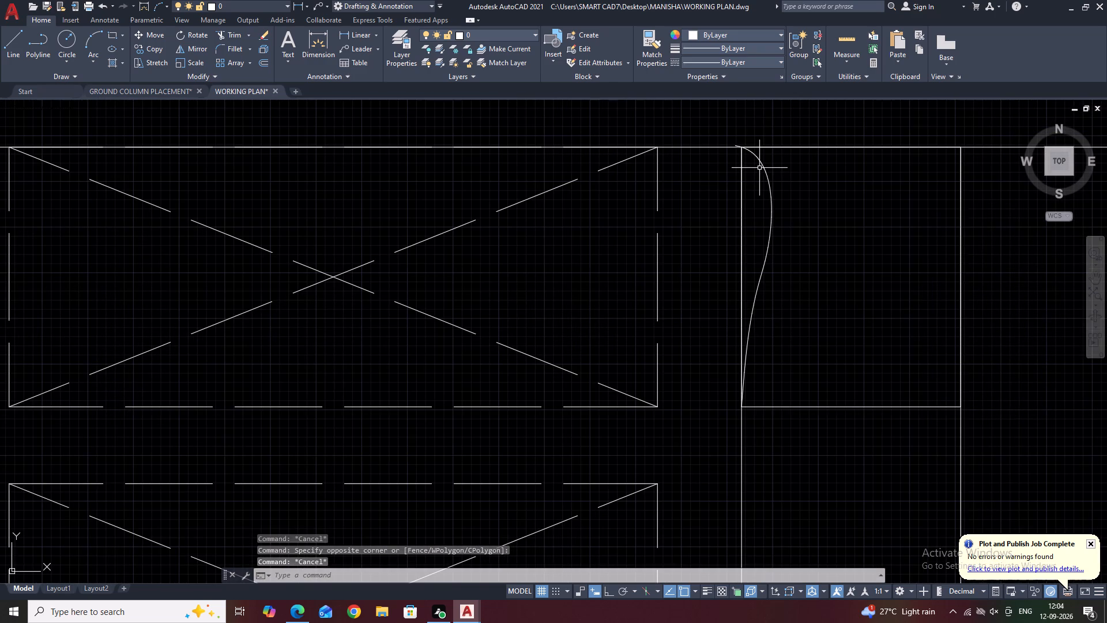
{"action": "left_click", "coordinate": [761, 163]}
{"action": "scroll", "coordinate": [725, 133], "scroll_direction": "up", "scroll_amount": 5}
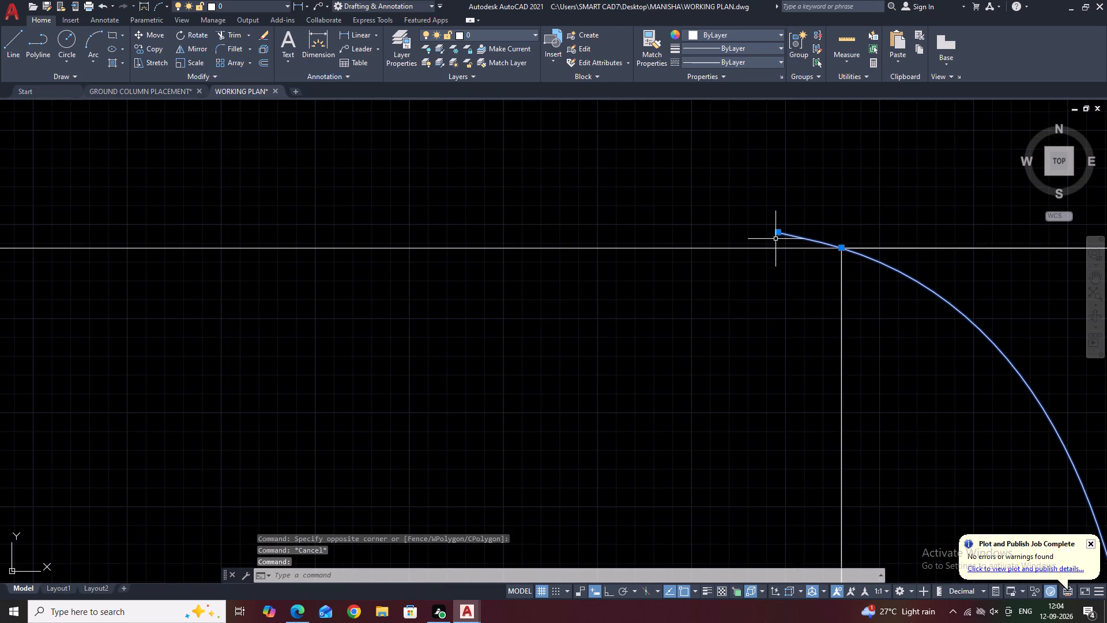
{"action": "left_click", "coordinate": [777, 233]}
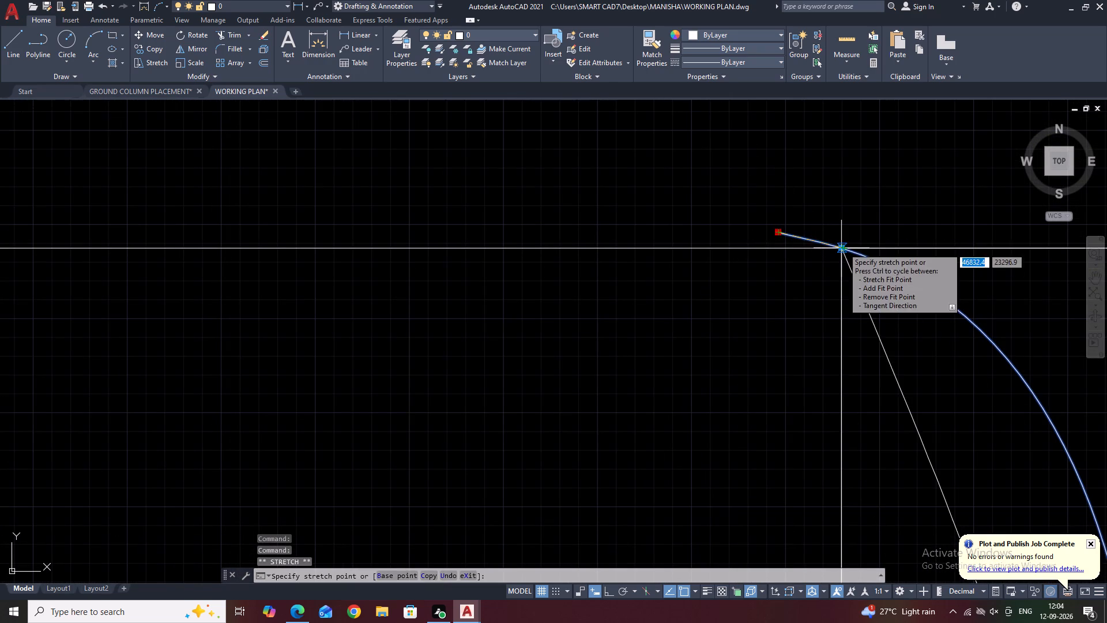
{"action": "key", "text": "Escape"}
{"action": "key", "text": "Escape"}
Trim the spline's short end that overshoots the small rectangle's upper corner.
{"action": "type", "text": "TR"}
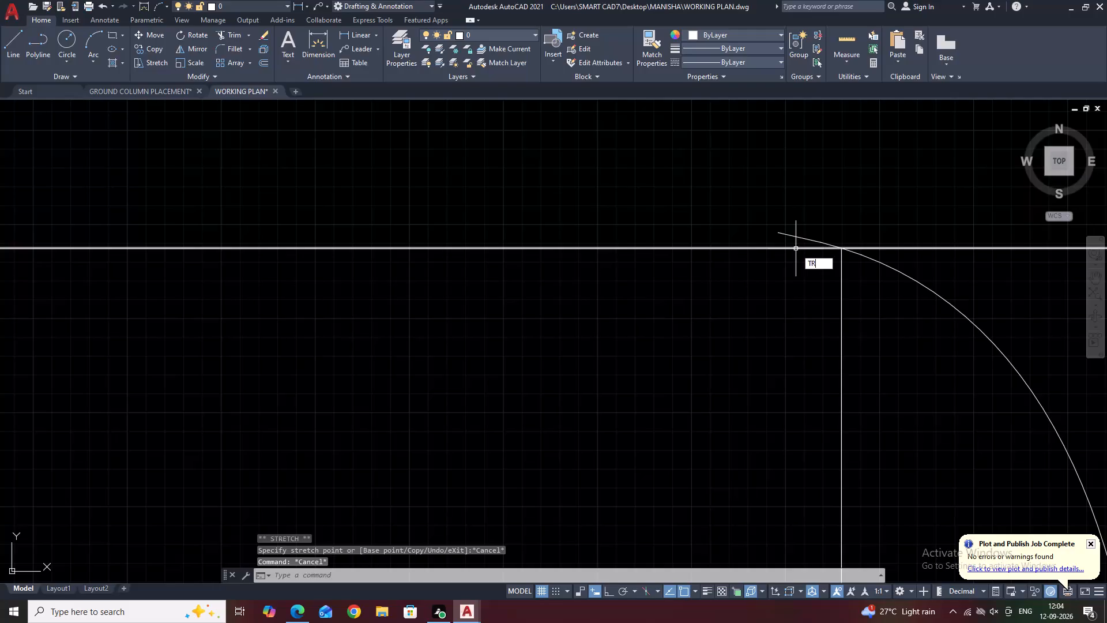
{"action": "key", "text": "space"}
{"action": "left_click", "coordinate": [804, 234]}
{"action": "left_click", "coordinate": [800, 235]}
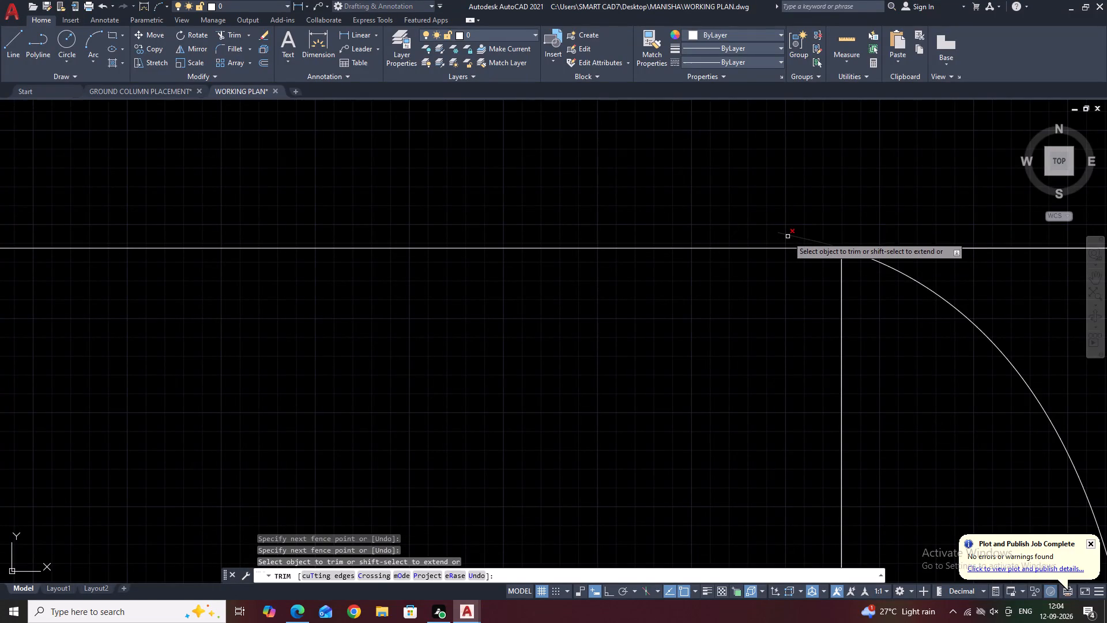
{"action": "left_click", "coordinate": [792, 236]}
{"action": "key", "text": "Escape"}
{"action": "scroll", "coordinate": [711, 222], "scroll_direction": "down", "scroll_amount": 4}
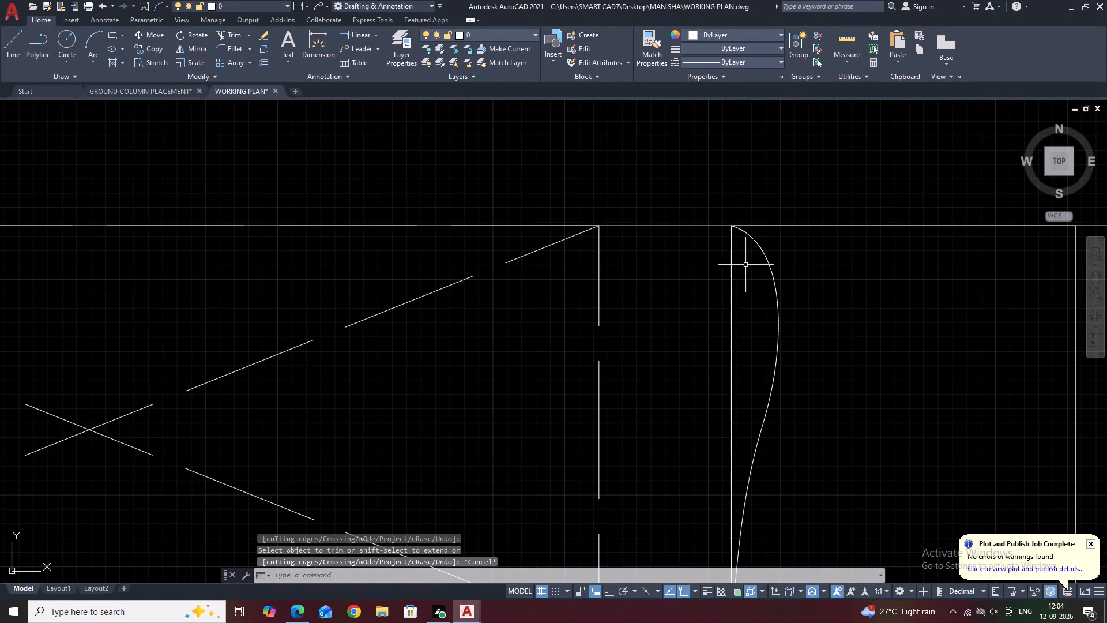
Trim away the small rectangle's straight inner edge so only the curved spline closes that side.
{"action": "middle_click_drag", "start_coordinate": [745, 265], "coordinate": [734, 213]}
{"action": "type", "text": "TR"}
{"action": "key", "text": "space"}
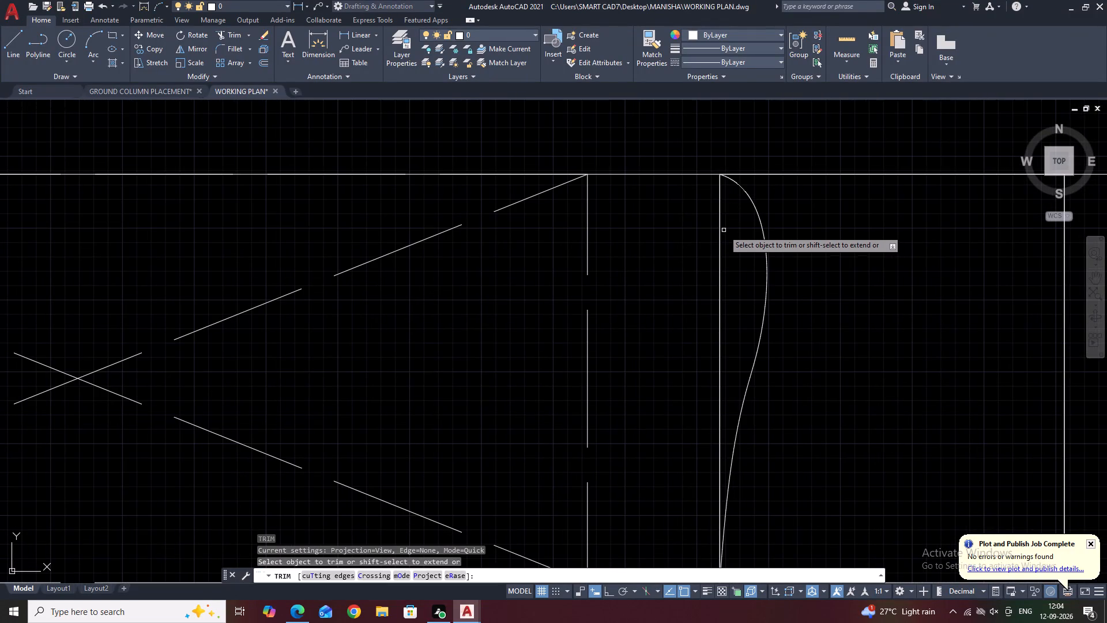
{"action": "left_click", "coordinate": [720, 228]}
{"action": "left_click", "coordinate": [720, 223]}
{"action": "scroll", "coordinate": [715, 223], "scroll_direction": "down", "scroll_amount": 4}
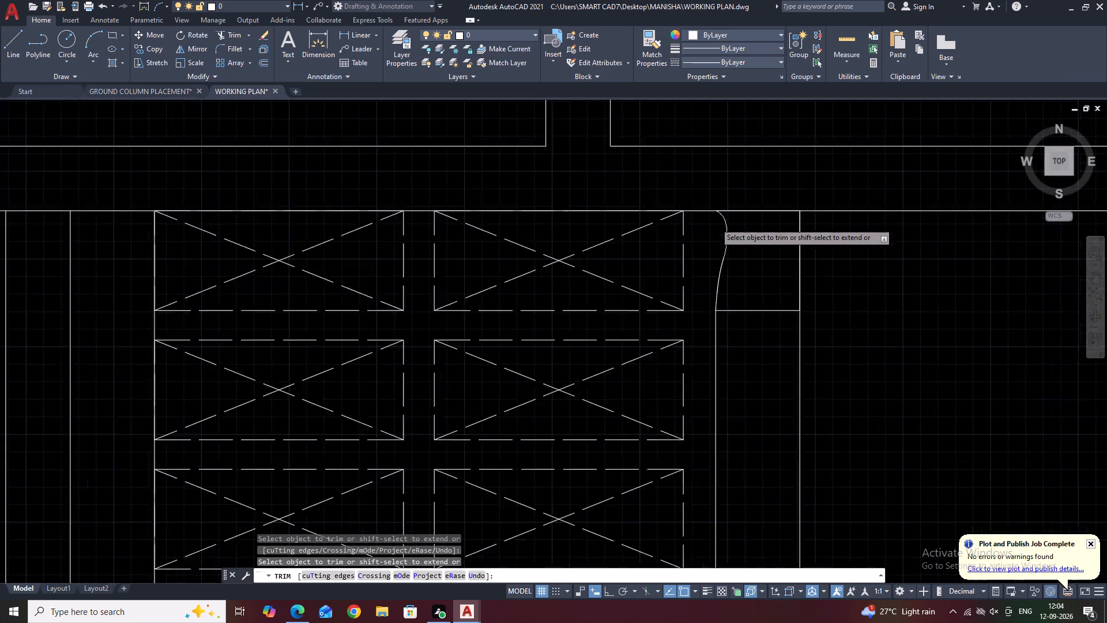
{"action": "middle_click_drag", "start_coordinate": [768, 270], "coordinate": [752, 222]}
{"action": "key", "text": "Escape"}
Copy the curved-edge rectangle and its spline as a fitted array of 10 items down the narrow strip, with ortho on, ending at the strip's lower end.
{"action": "left_click", "coordinate": [738, 224]}
{"action": "left_click", "coordinate": [732, 234]}
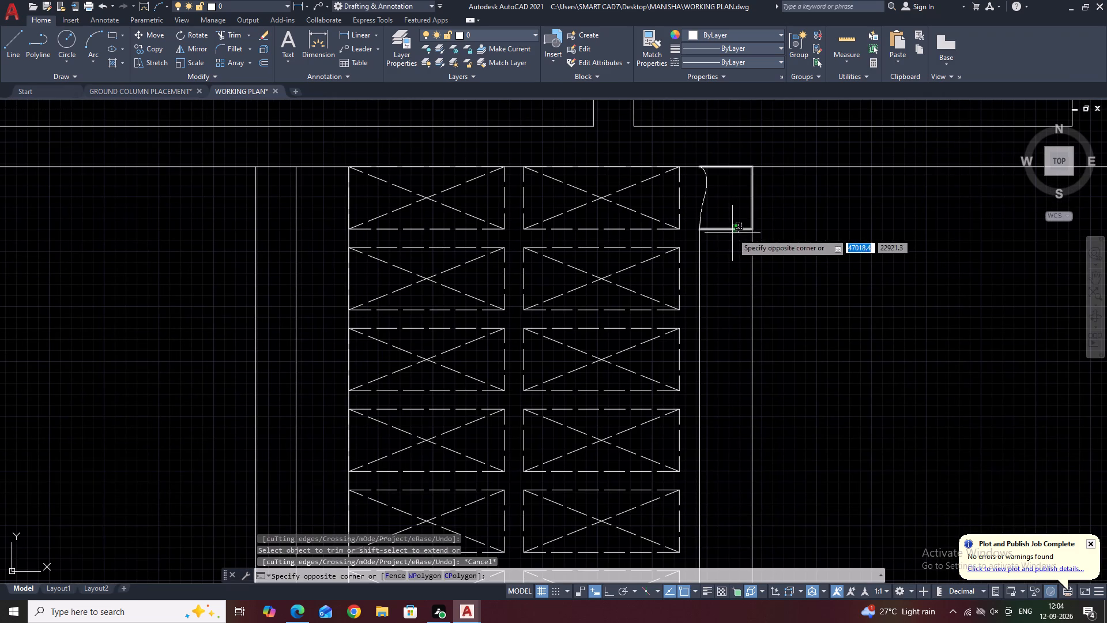
{"action": "middle_click_drag", "start_coordinate": [777, 268], "coordinate": [782, 265]}
{"action": "left_click_drag", "start_coordinate": [726, 192], "coordinate": [721, 190]}
{"action": "left_click", "coordinate": [709, 183]}
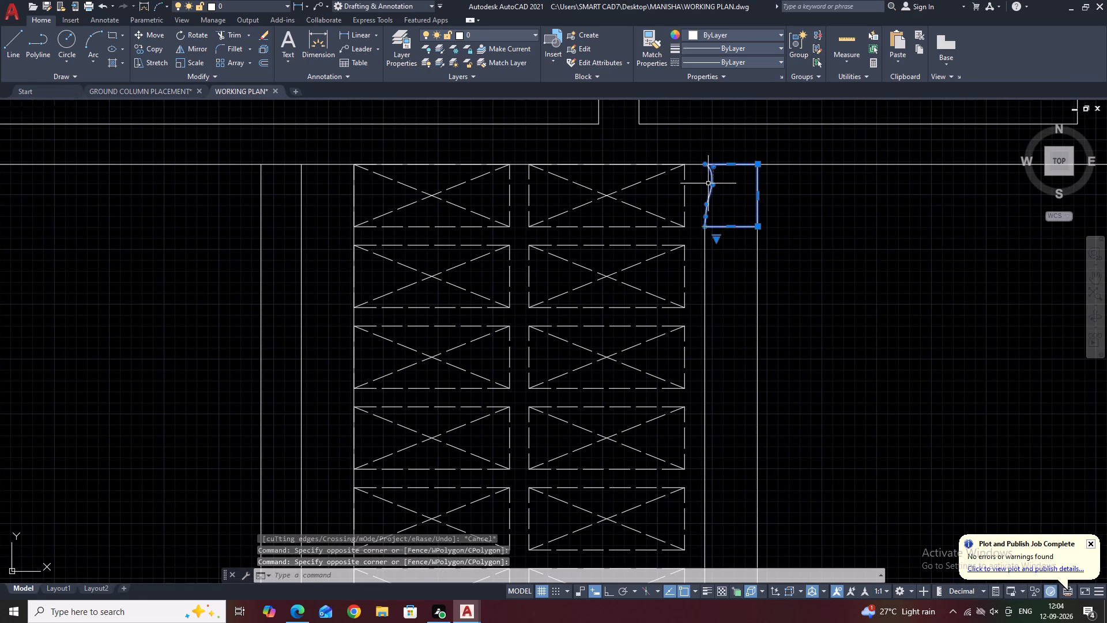
{"action": "middle_click_drag", "start_coordinate": [777, 216], "coordinate": [721, 214]}
{"action": "type", "text": "CO"}
{"action": "key", "text": "space"}
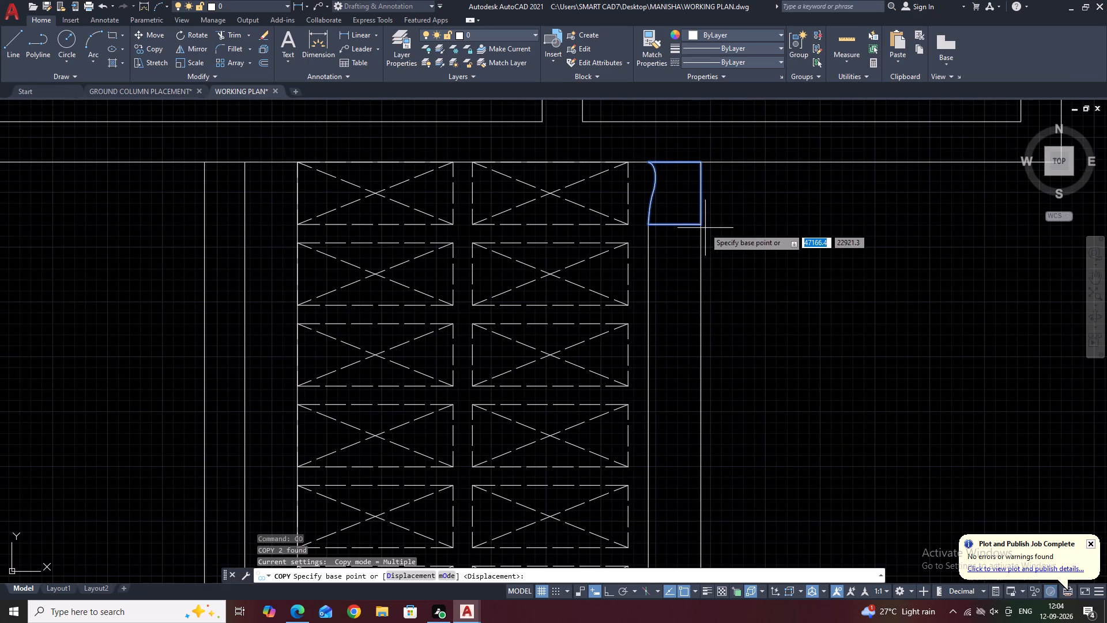
{"action": "left_click", "coordinate": [701, 224]}
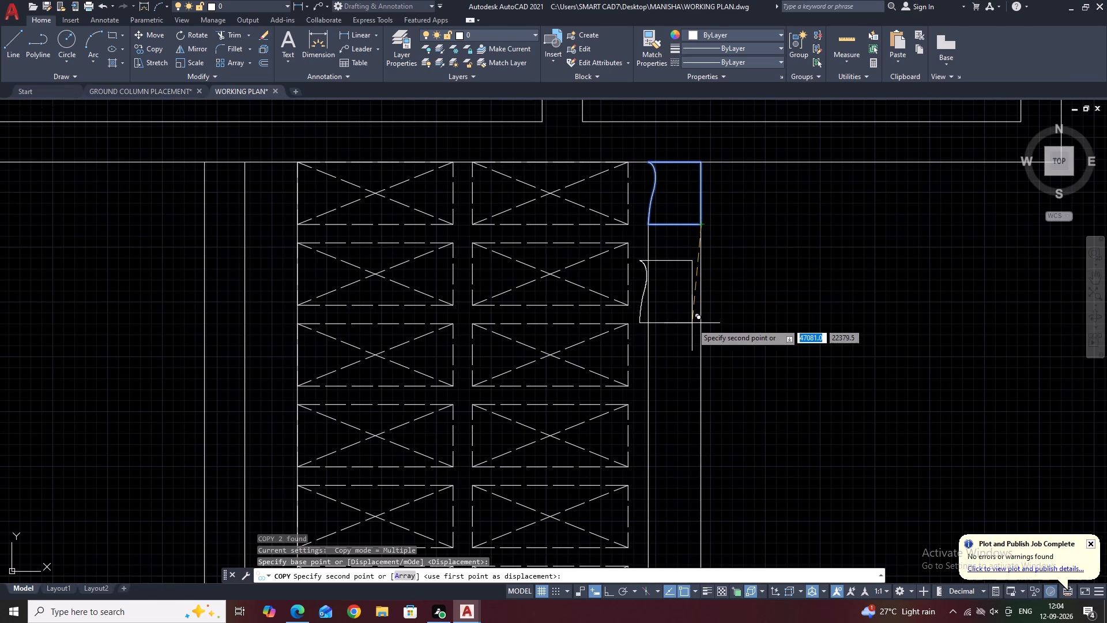
{"action": "key", "text": "a"}
{"action": "key", "text": "space"}
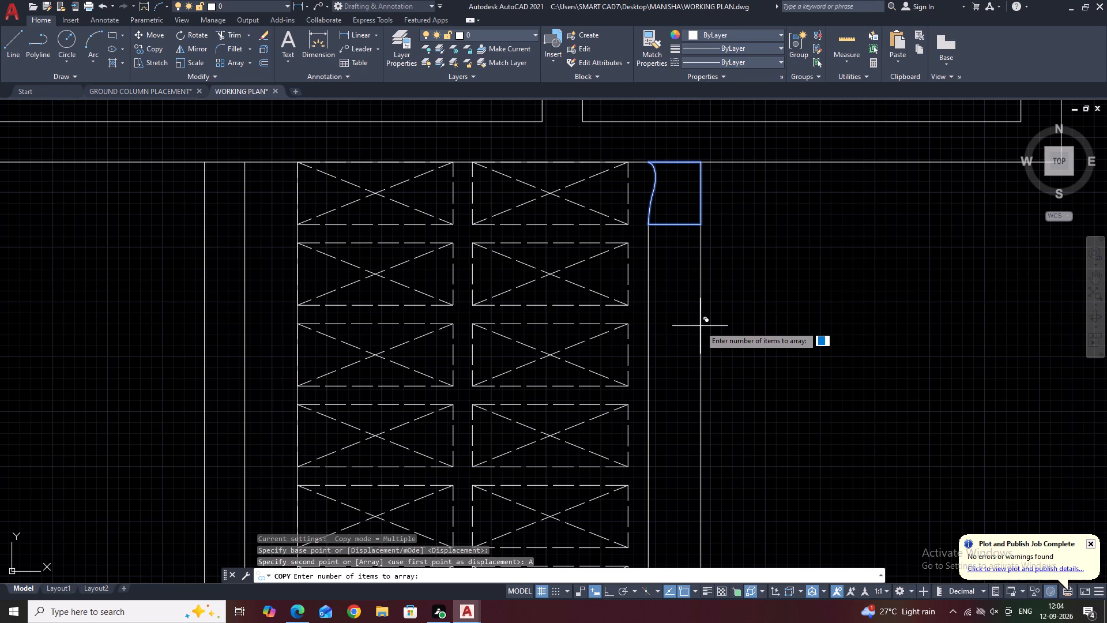
{"action": "key", "text": "1"}
{"action": "key", "text": "0"}
{"action": "key", "text": "space"}
{"action": "scroll", "coordinate": [711, 321], "scroll_direction": "down", "scroll_amount": 3}
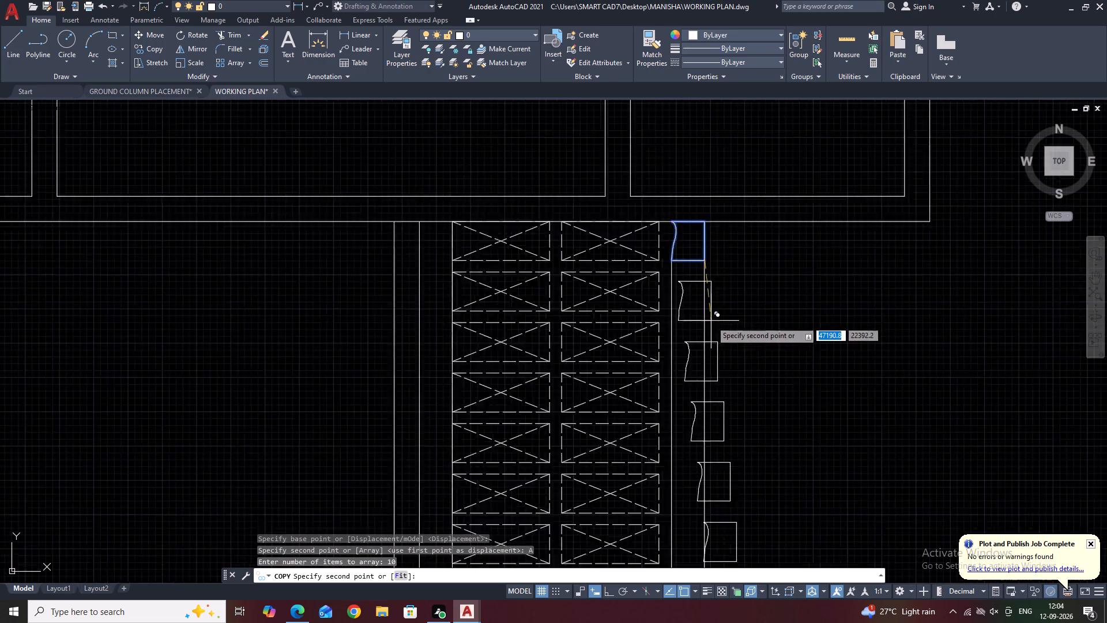
{"action": "scroll", "coordinate": [711, 321], "scroll_direction": "down", "scroll_amount": 1}
{"action": "left_click", "coordinate": [405, 573]}
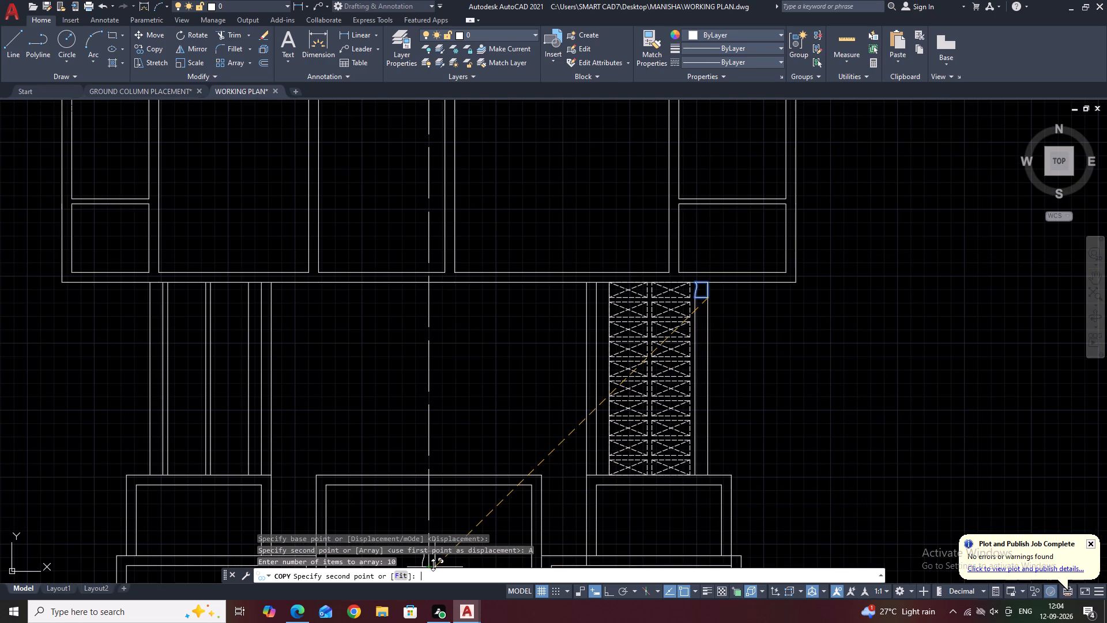
{"action": "scroll", "coordinate": [711, 460], "scroll_direction": "up", "scroll_amount": 5}
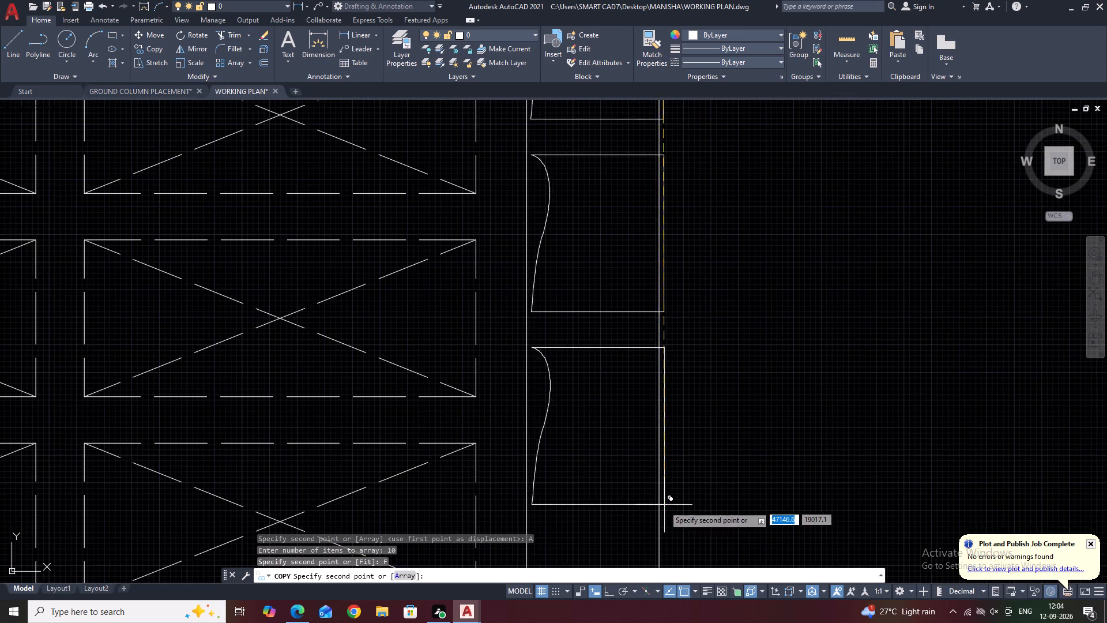
{"action": "scroll", "coordinate": [672, 490], "scroll_direction": "down", "scroll_amount": 3}
{"action": "key", "text": "F8"}
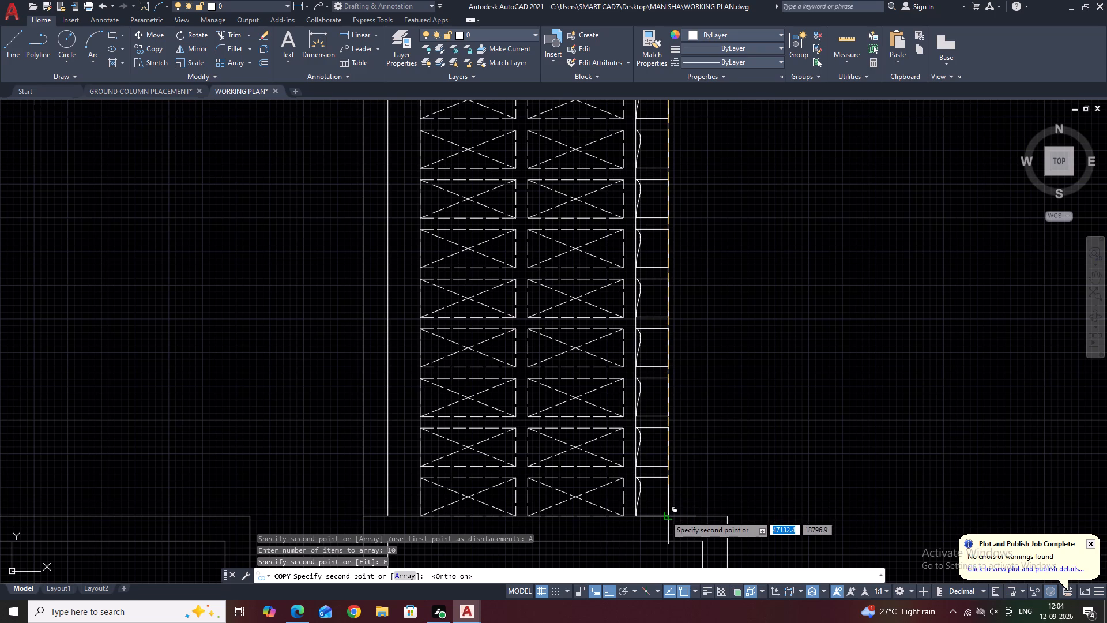
{"action": "left_click", "coordinate": [665, 515]}
{"action": "key", "text": "Escape"}
Delete the two continuous vertical lines bounding the narrow strip of curved-edge rectangles.
{"action": "scroll", "coordinate": [666, 423], "scroll_direction": "up", "scroll_amount": 2}
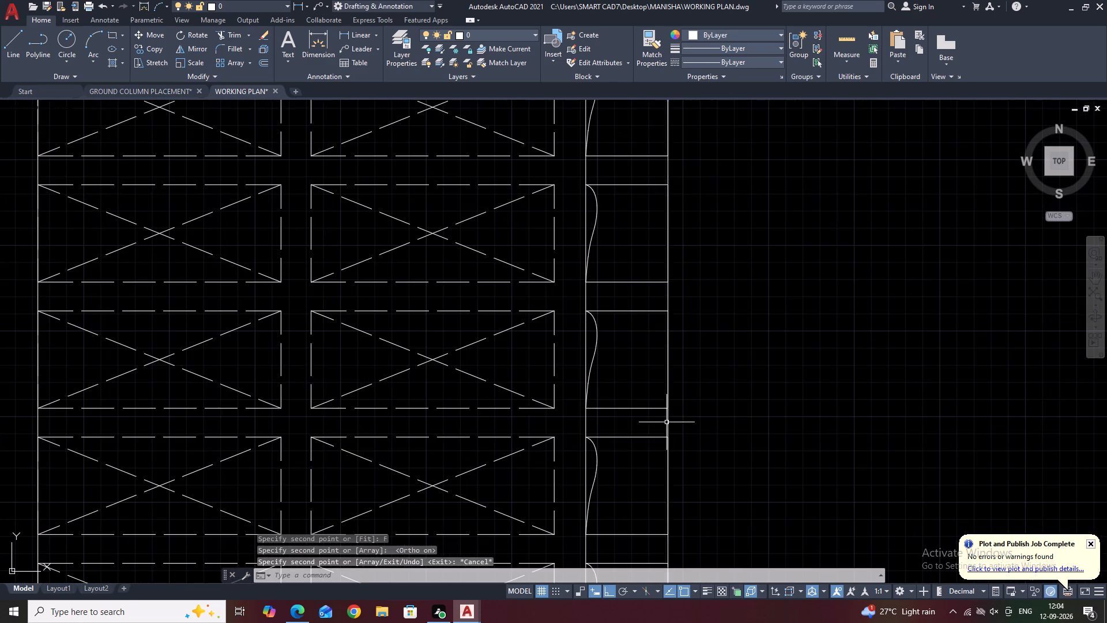
{"action": "left_click", "coordinate": [667, 422]}
{"action": "left_click", "coordinate": [599, 426]}
{"action": "left_click", "coordinate": [568, 422]}
{"action": "key", "text": "Delete"}
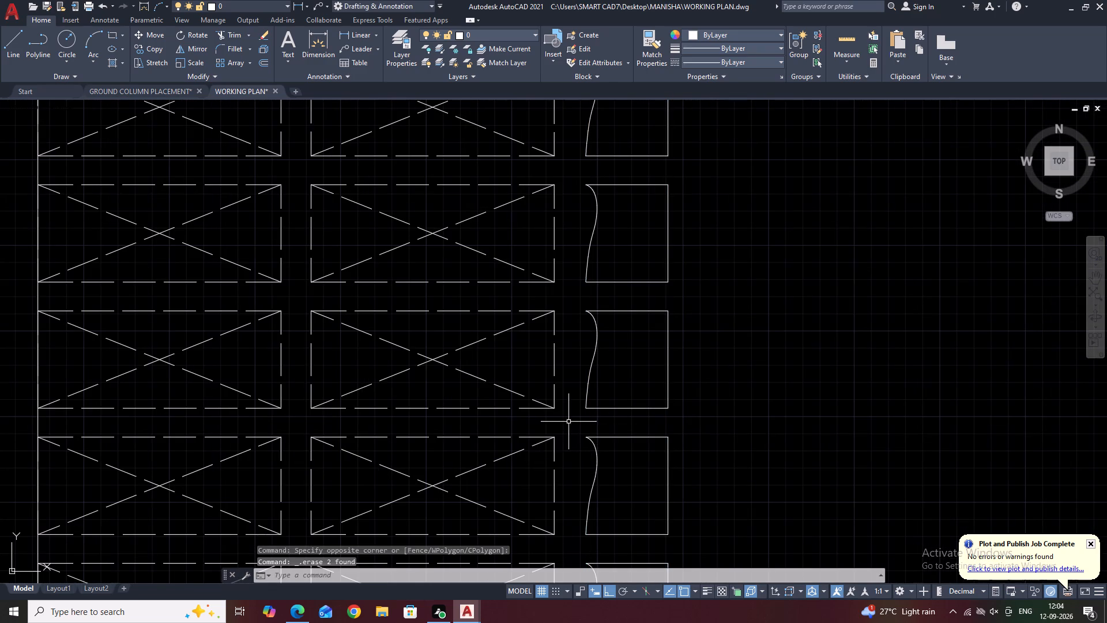
Mirror the bay's crossed rectangles and curved-edge rectangles about the plan's vertical centre line to the opposite bay, keeping the originals.
{"action": "scroll", "coordinate": [672, 428], "scroll_direction": "down", "scroll_amount": 2}
{"action": "middle_click_drag", "start_coordinate": [713, 386], "coordinate": [736, 440]}
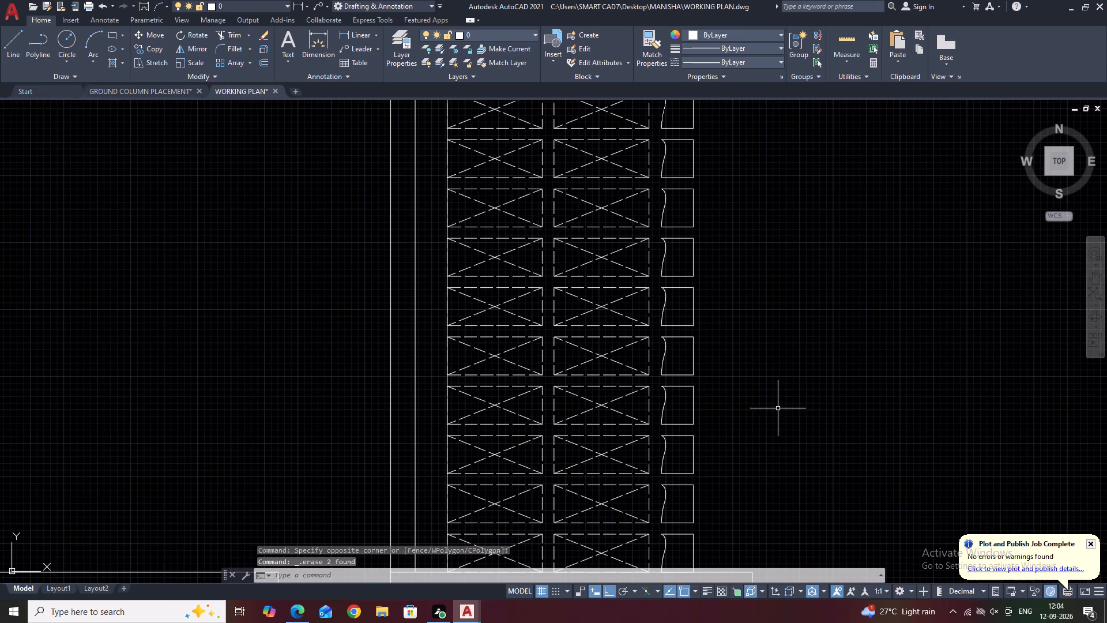
{"action": "middle_click_drag", "start_coordinate": [818, 387], "coordinate": [785, 430]}
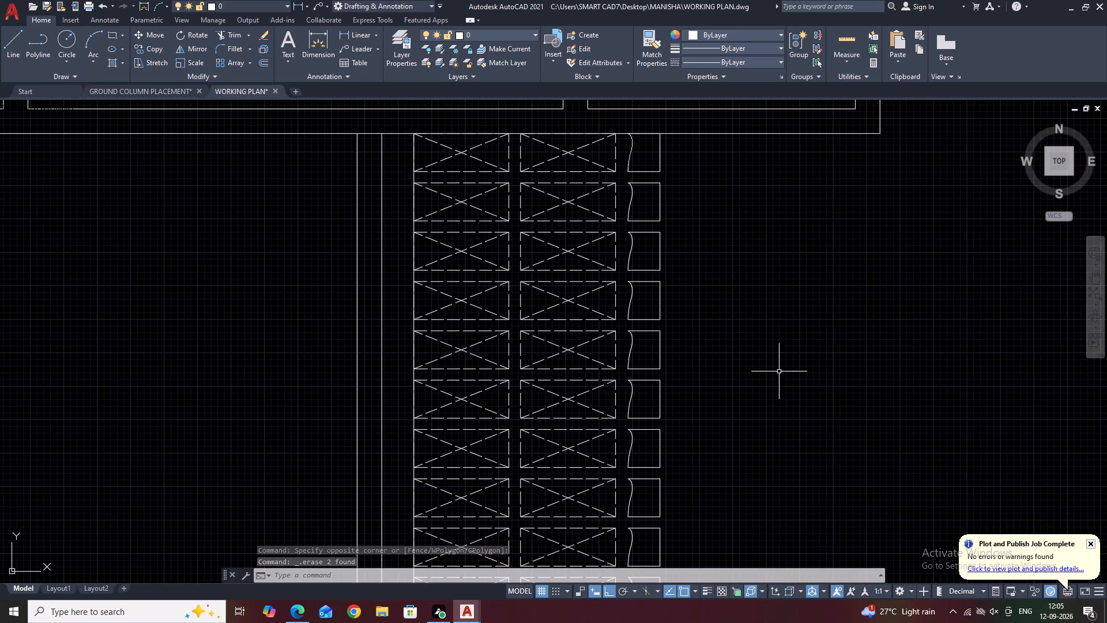
{"action": "middle_click_drag", "start_coordinate": [712, 294], "coordinate": [760, 206]}
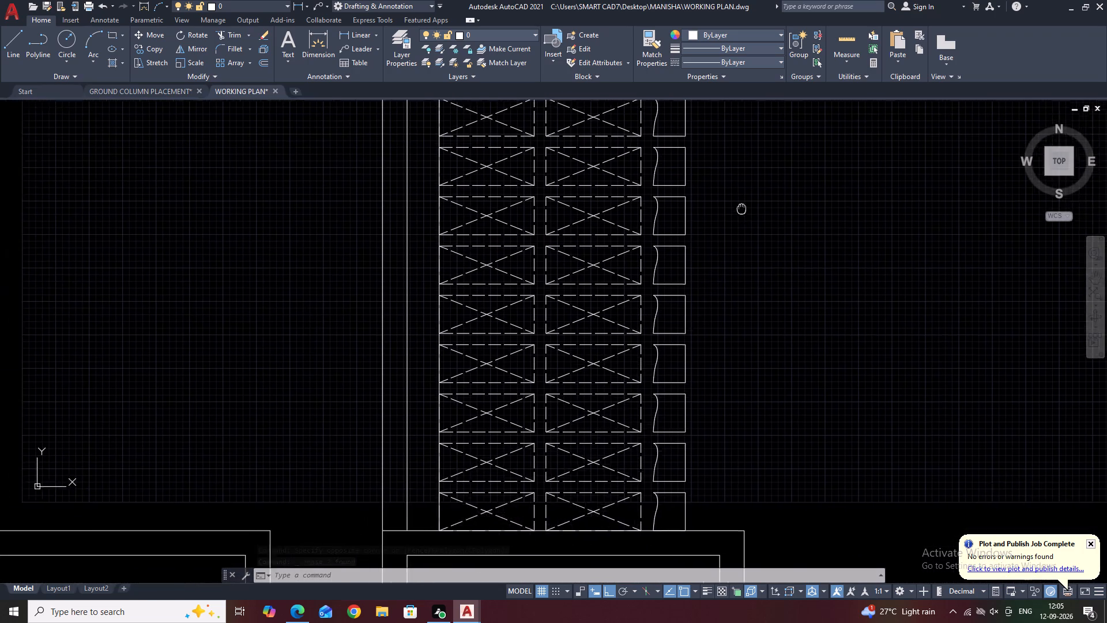
{"action": "middle_click_drag", "start_coordinate": [760, 206], "coordinate": [786, 216]}
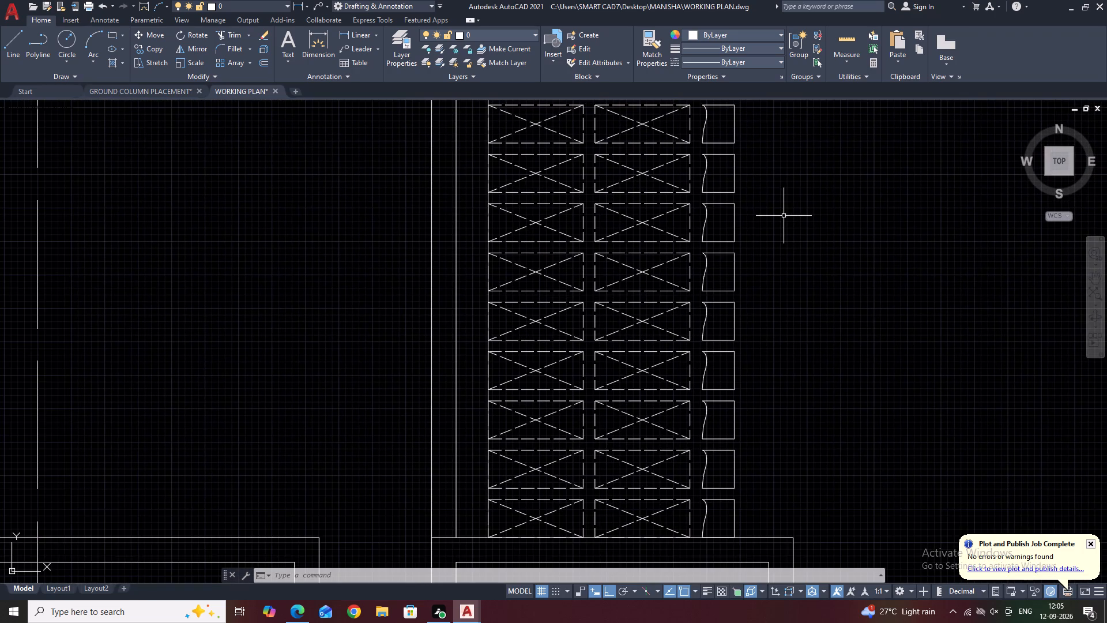
{"action": "scroll", "coordinate": [790, 219], "scroll_direction": "down", "scroll_amount": 3}
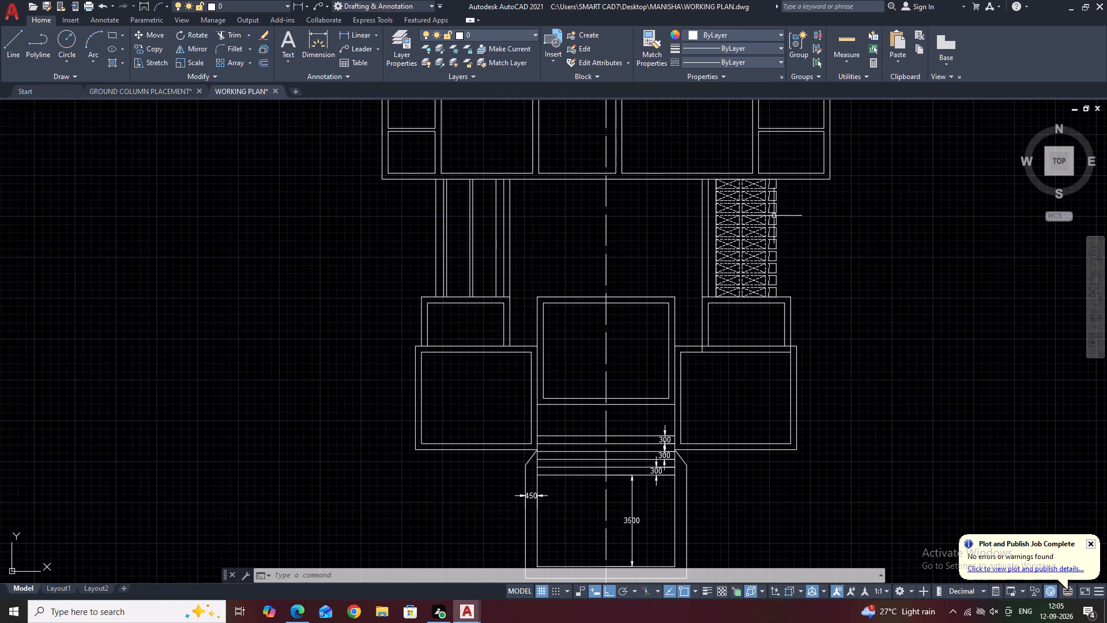
{"action": "scroll", "coordinate": [774, 191], "scroll_direction": "up", "scroll_amount": 3}
{"action": "left_click", "coordinate": [784, 172]}
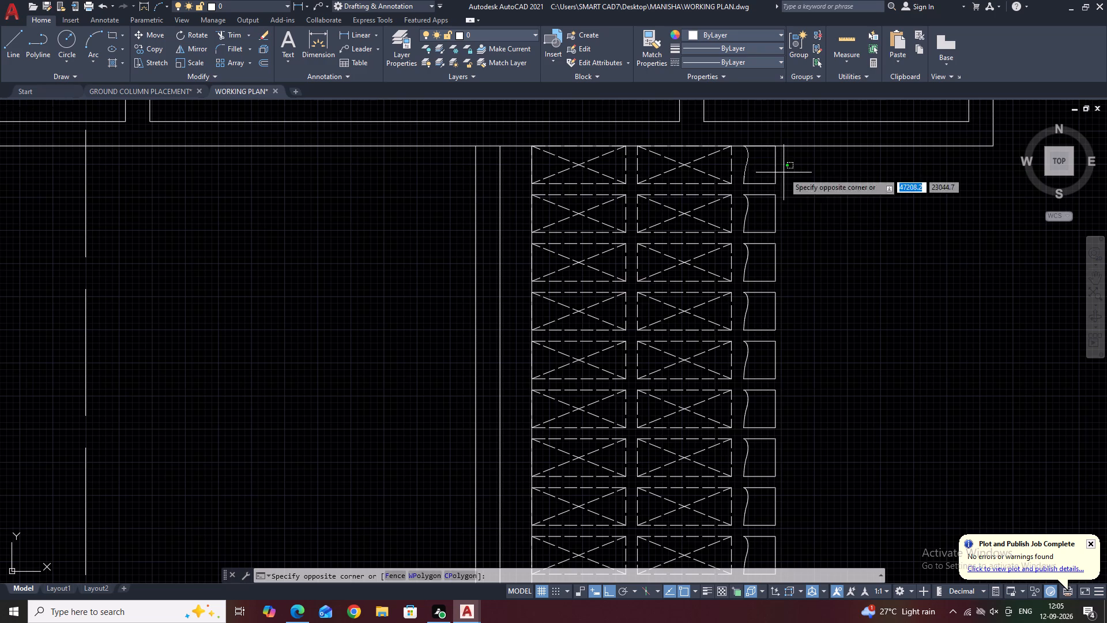
{"action": "scroll", "coordinate": [788, 268], "scroll_direction": "down", "scroll_amount": 2}
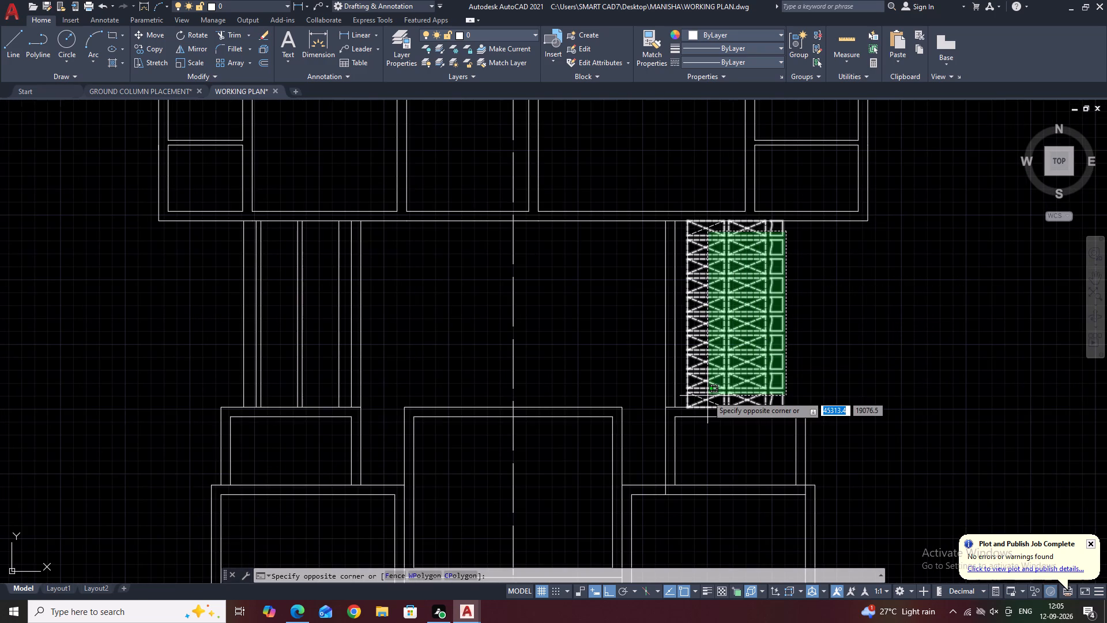
{"action": "left_click", "coordinate": [705, 396]}
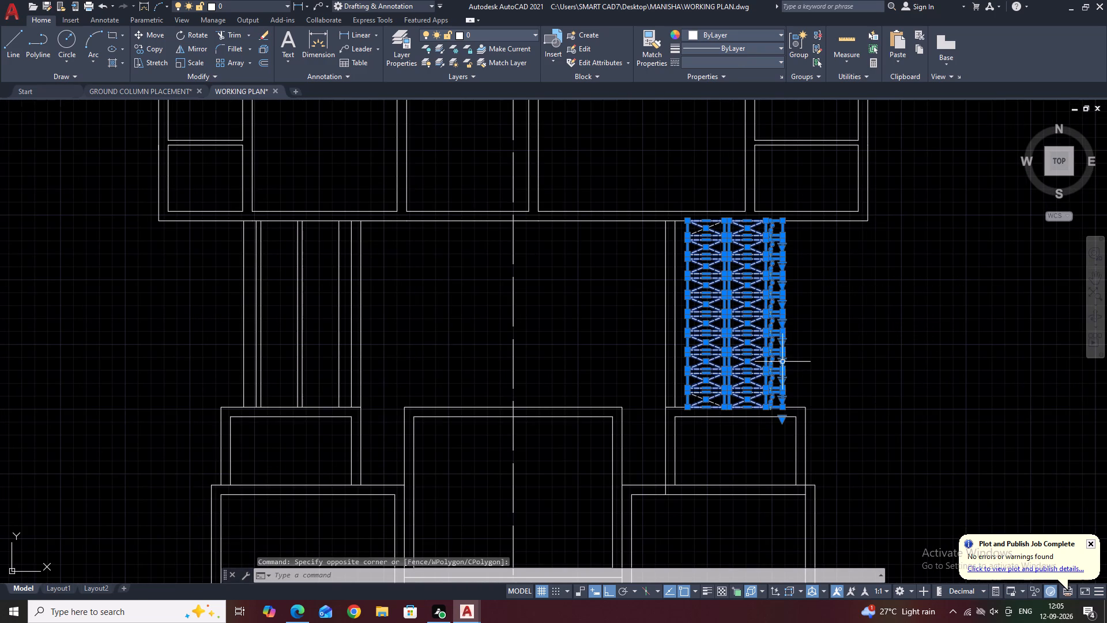
{"action": "middle_click_drag", "start_coordinate": [803, 370], "coordinate": [909, 369]}
{"action": "type", "text": "MI"}
{"action": "key", "text": "space"}
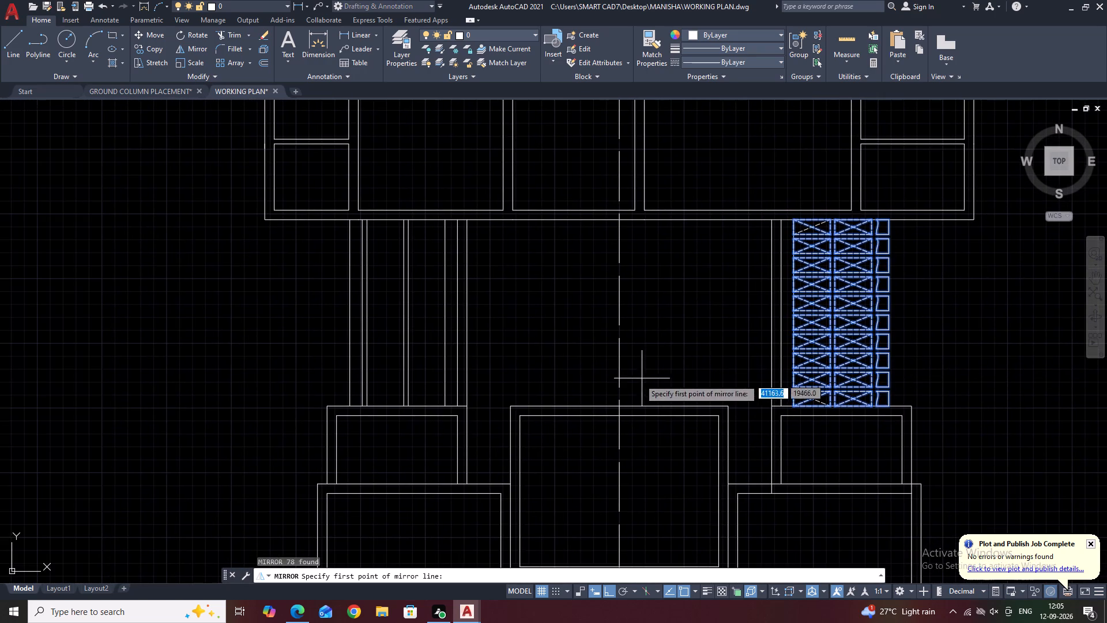
{"action": "left_click", "coordinate": [620, 406]}
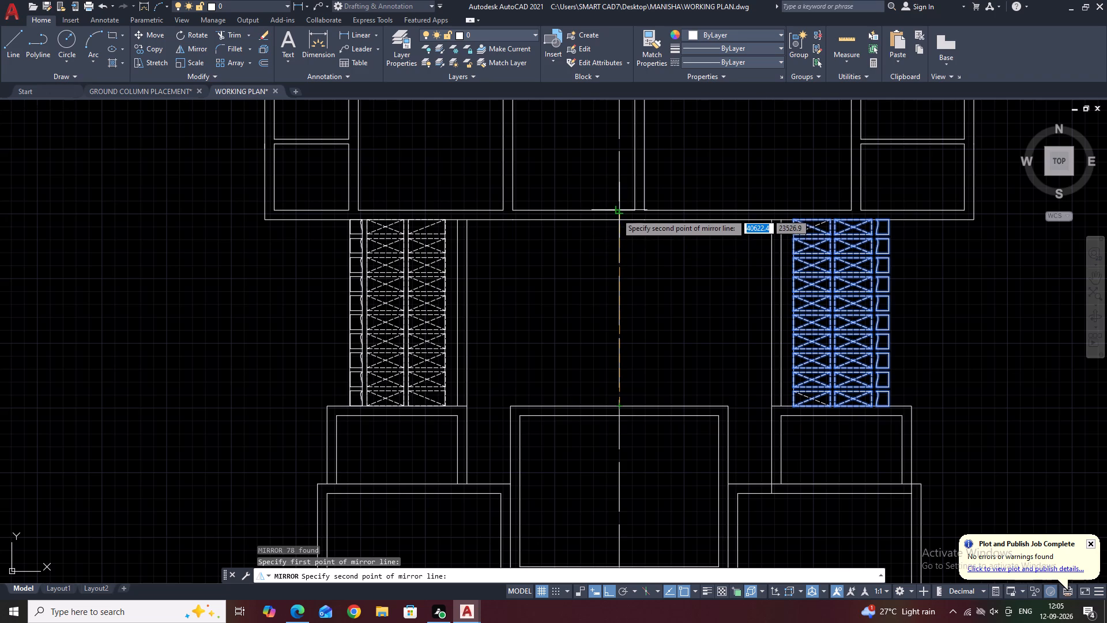
{"action": "left_click", "coordinate": [617, 217]}
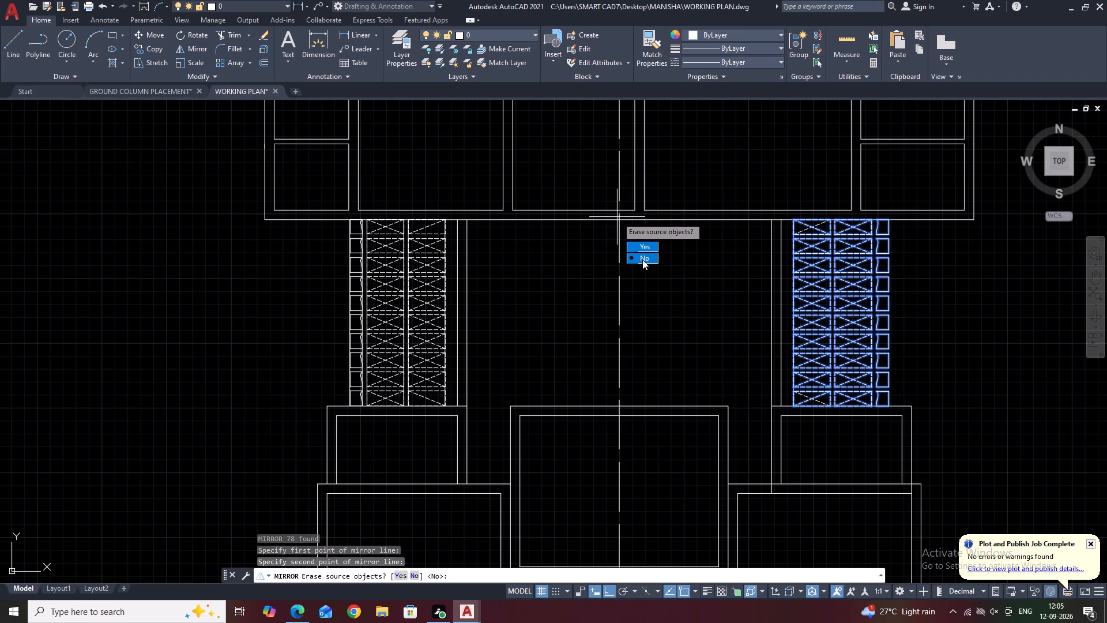
{"action": "left_click_drag", "start_coordinate": [642, 260], "coordinate": [617, 217]}
Delete the five continuous vertical lines bounding the crossed and curved-edge rectangle columns in the mirrored bay.
{"action": "middle_click_drag", "start_coordinate": [473, 264], "coordinate": [646, 224]}
{"action": "scroll", "coordinate": [582, 204], "scroll_direction": "up", "scroll_amount": 3}
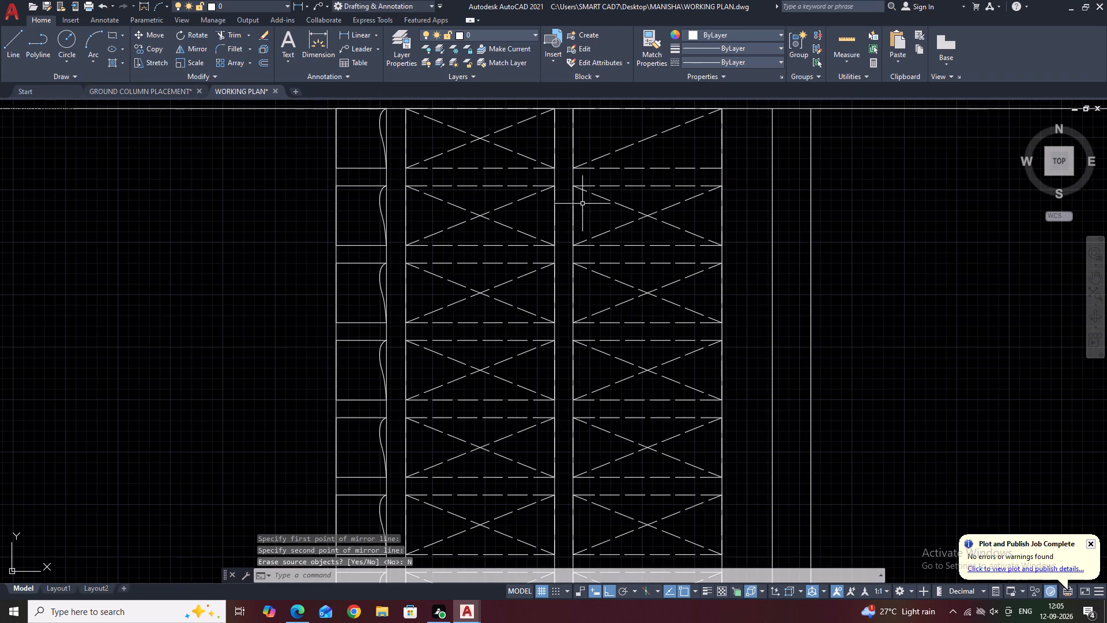
{"action": "left_click", "coordinate": [573, 176]}
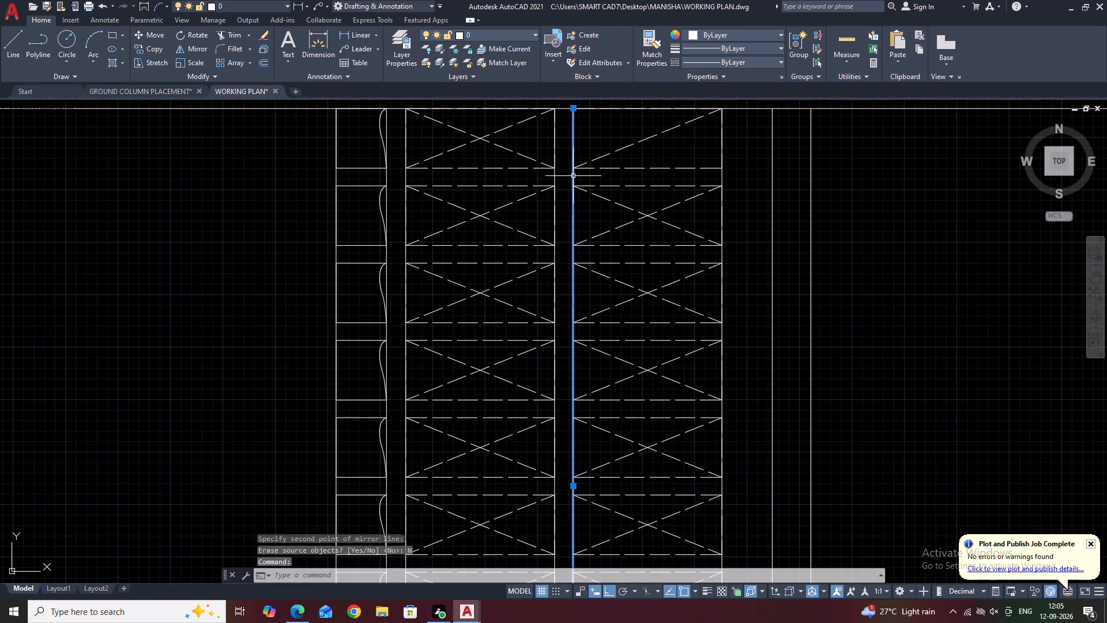
{"action": "left_click", "coordinate": [553, 176]}
{"action": "left_click", "coordinate": [408, 174]}
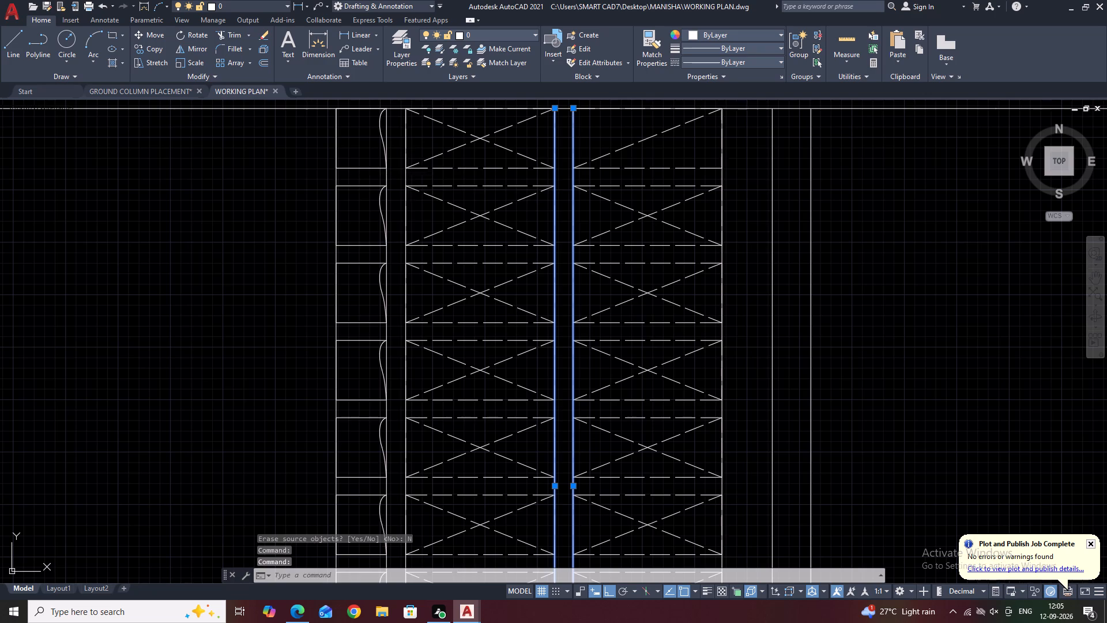
{"action": "left_click", "coordinate": [393, 176]}
{"action": "left_click", "coordinate": [344, 174]}
{"action": "left_click", "coordinate": [338, 175]}
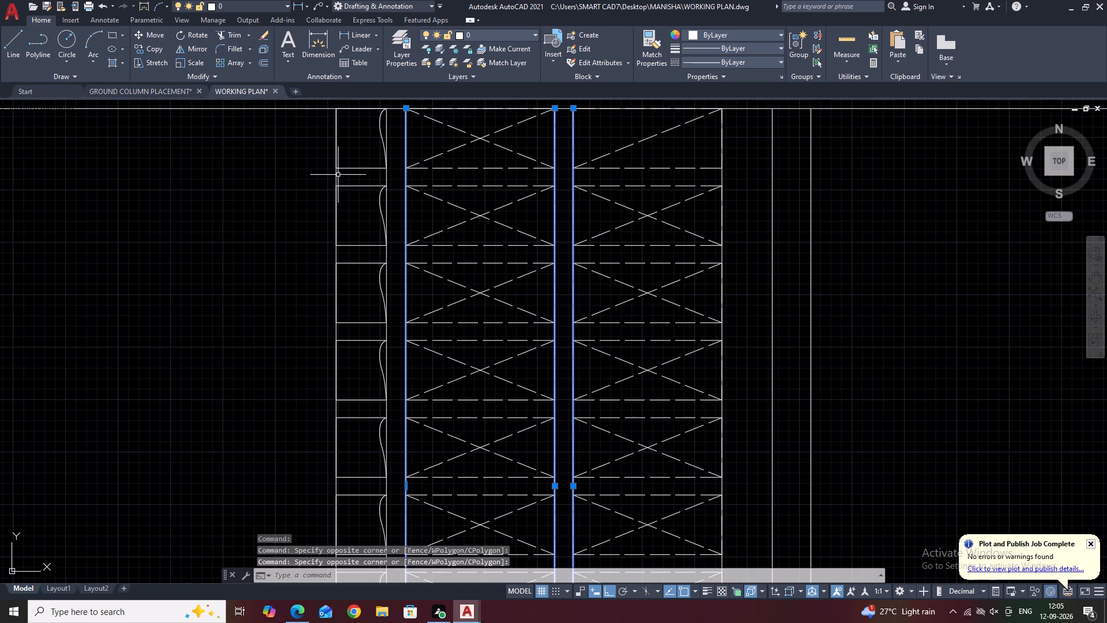
{"action": "left_click", "coordinate": [337, 174]}
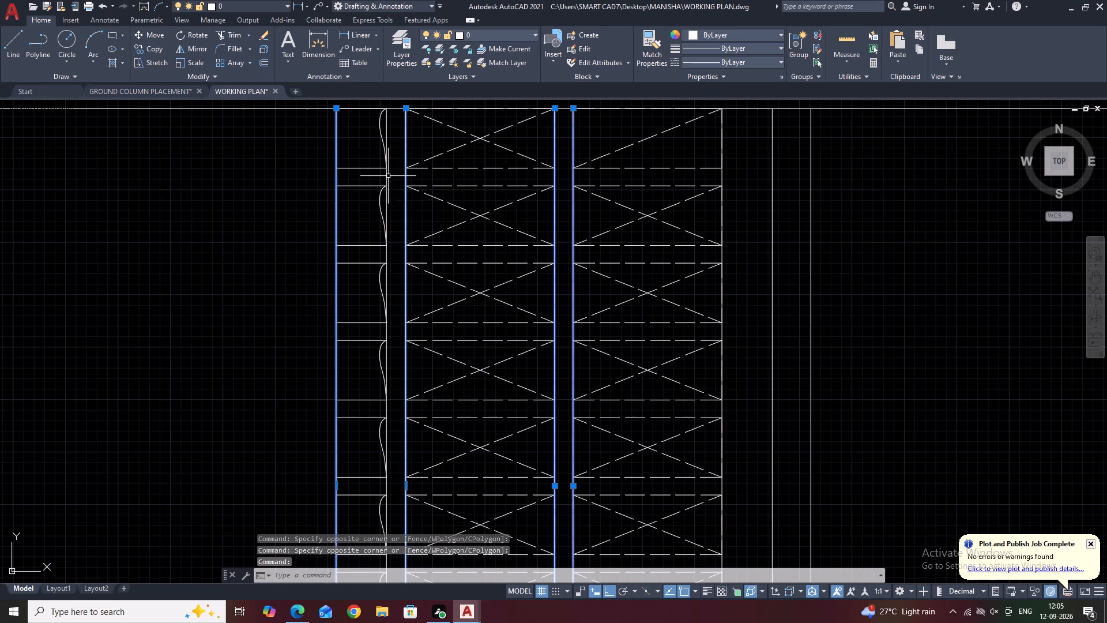
{"action": "left_click", "coordinate": [386, 175]}
{"action": "key", "text": "Delete"}
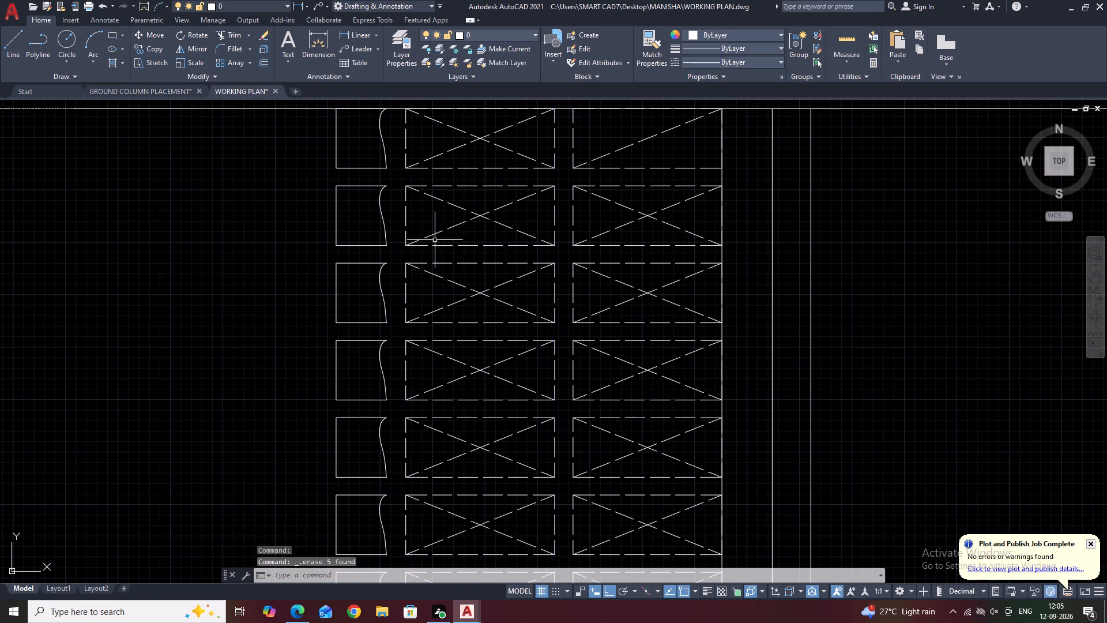
Examine both side bays and the overall floor plan for symmetry about the centre line.
{"action": "scroll", "coordinate": [473, 268], "scroll_direction": "down", "scroll_amount": 2}
{"action": "middle_click_drag", "start_coordinate": [632, 292], "coordinate": [428, 272]}
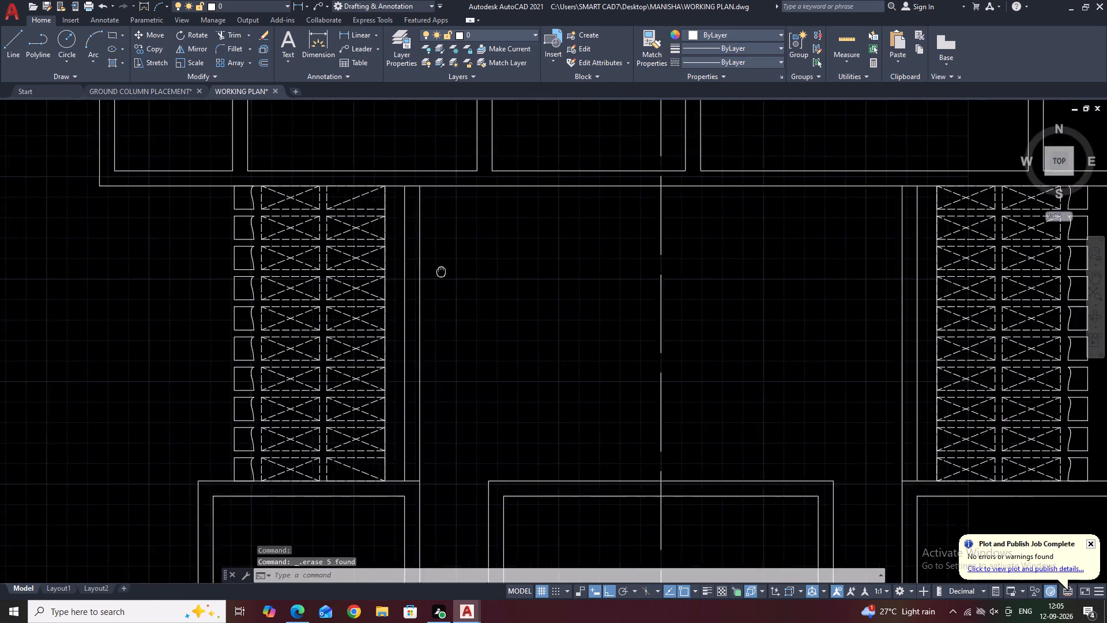
{"action": "middle_click_drag", "start_coordinate": [428, 272], "coordinate": [404, 269]}
{"action": "middle_click_drag", "start_coordinate": [683, 273], "coordinate": [548, 249]}
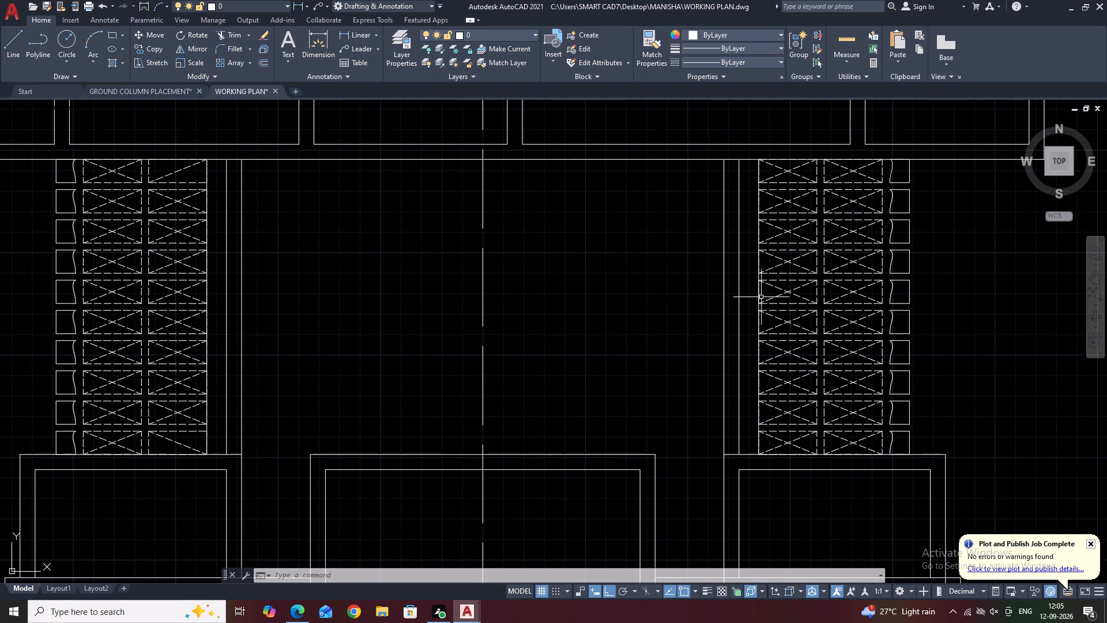
{"action": "scroll", "coordinate": [631, 291], "scroll_direction": "down", "scroll_amount": 2}
{"action": "middle_click_drag", "start_coordinate": [503, 347], "coordinate": [553, 373]}
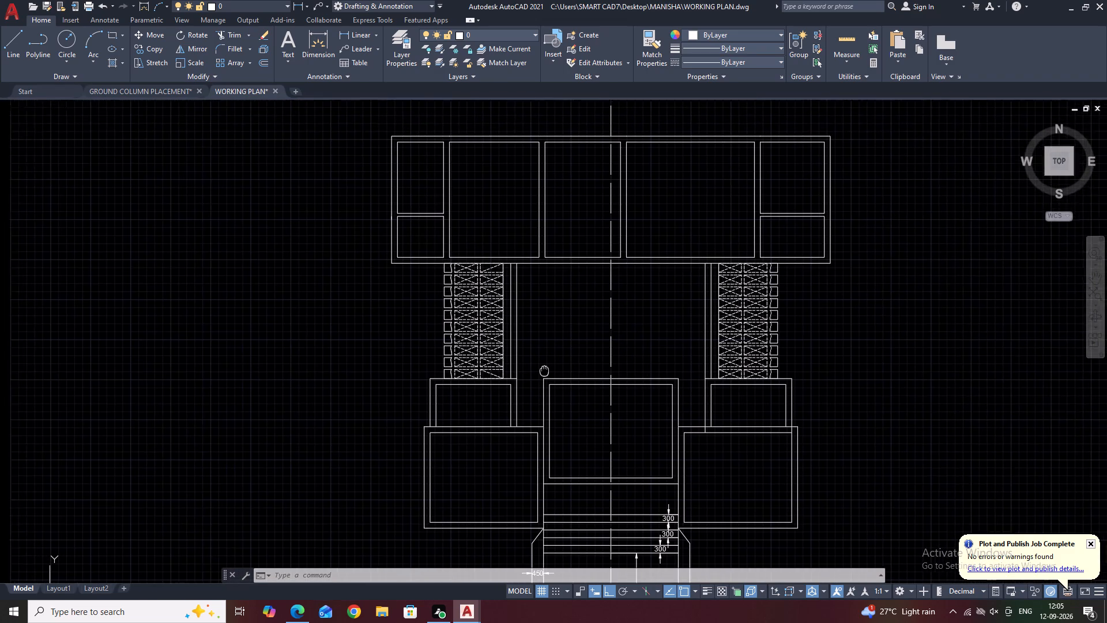
{"action": "middle_click_drag", "start_coordinate": [553, 373], "coordinate": [600, 355]}
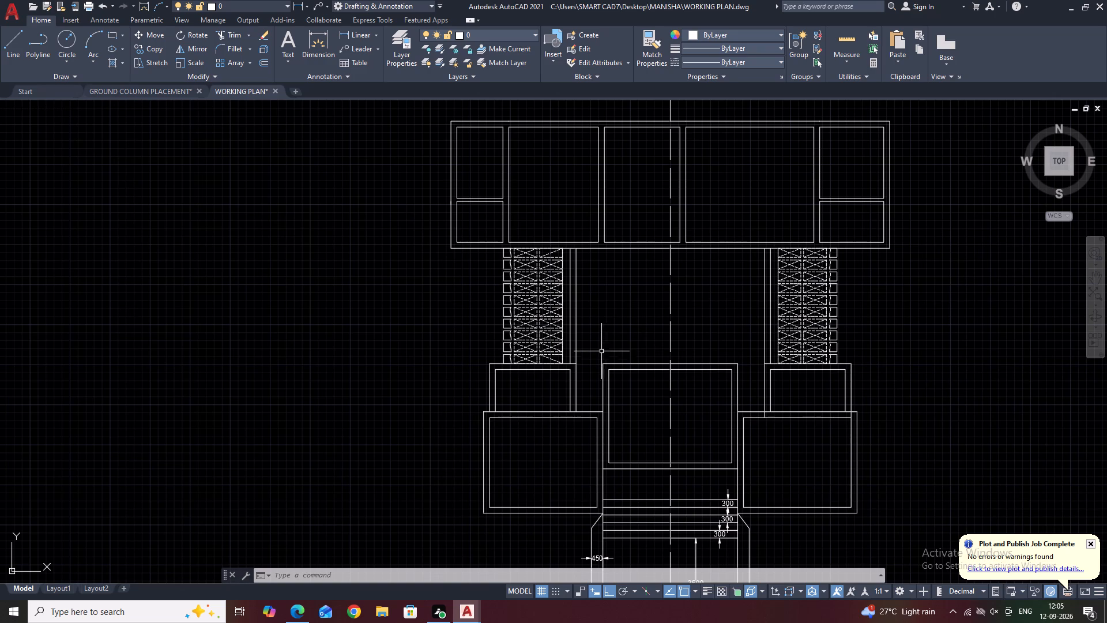
{"action": "middle_click_drag", "start_coordinate": [856, 344], "coordinate": [821, 368]}
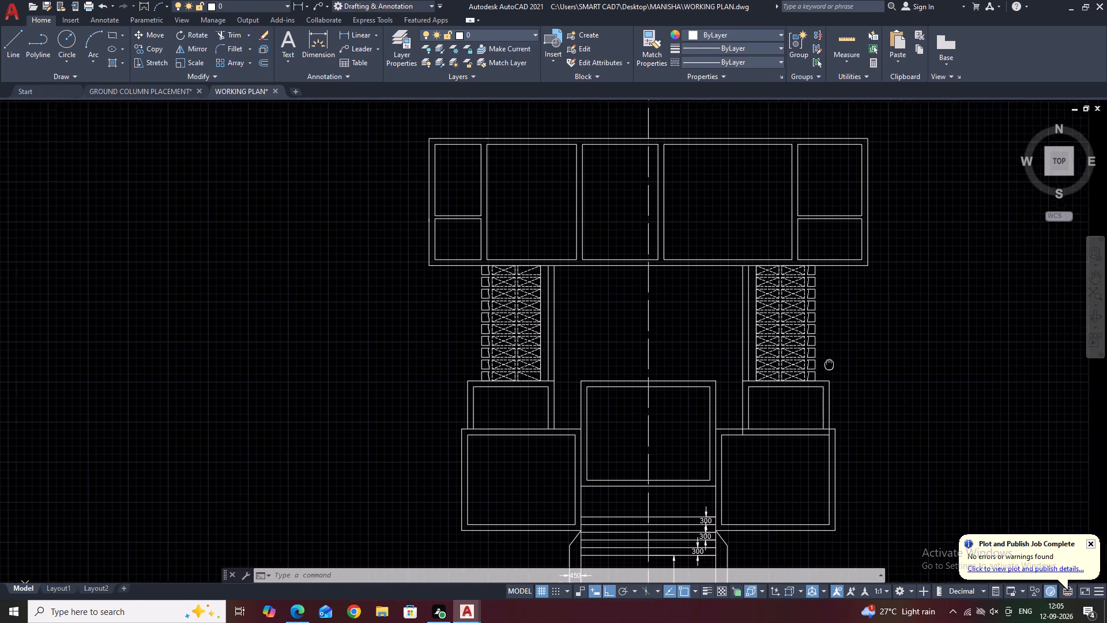
{"action": "middle_click_drag", "start_coordinate": [821, 368], "coordinate": [749, 387]}
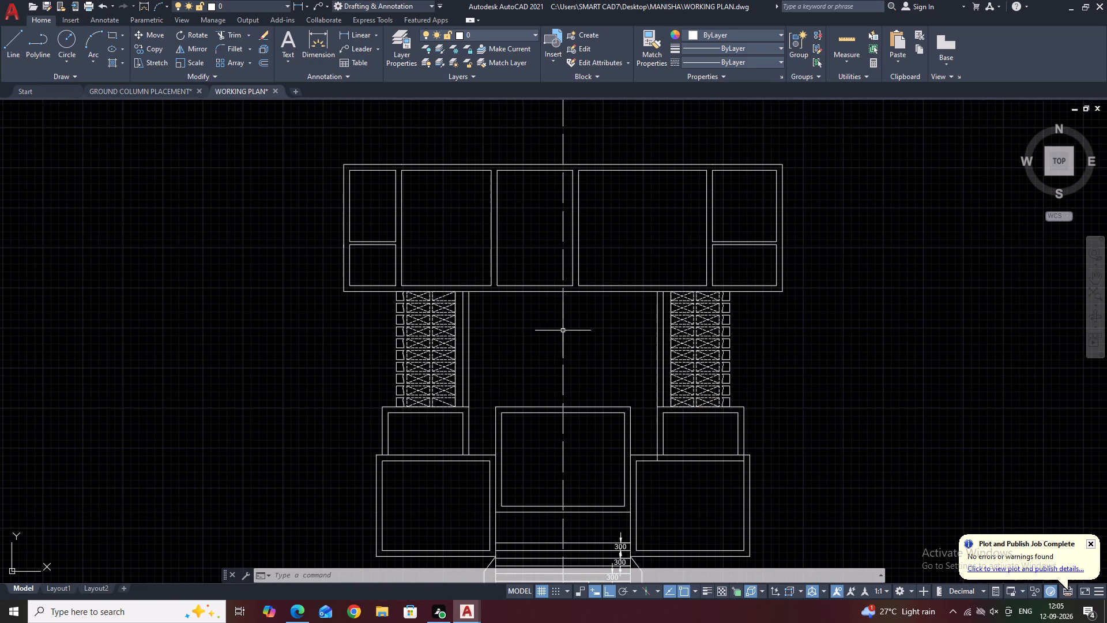
{"action": "middle_click_drag", "start_coordinate": [553, 335], "coordinate": [672, 370]}
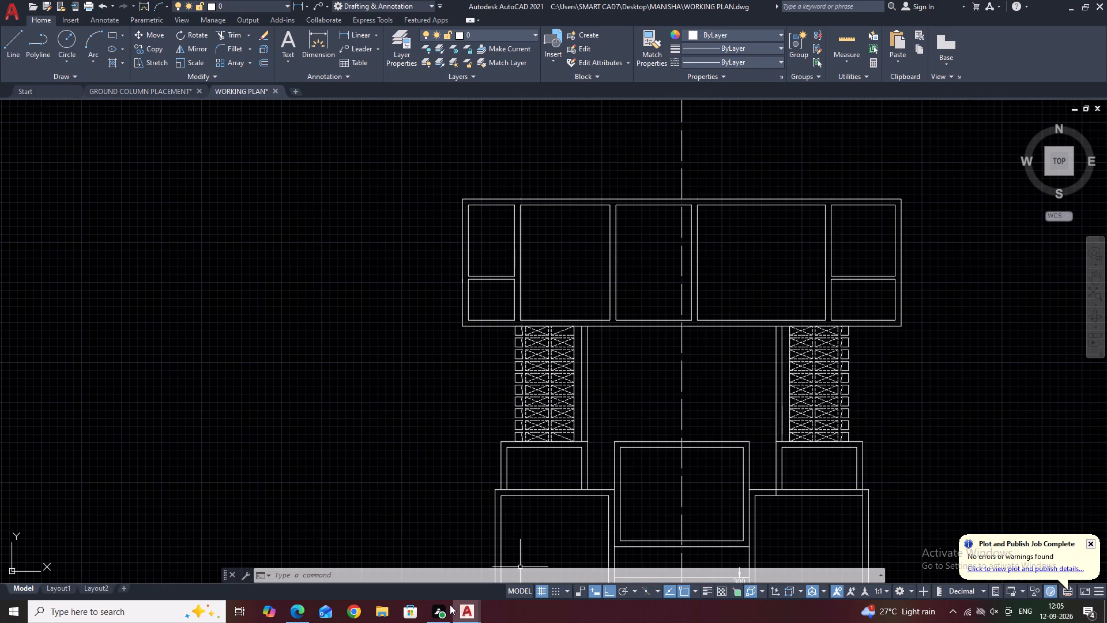
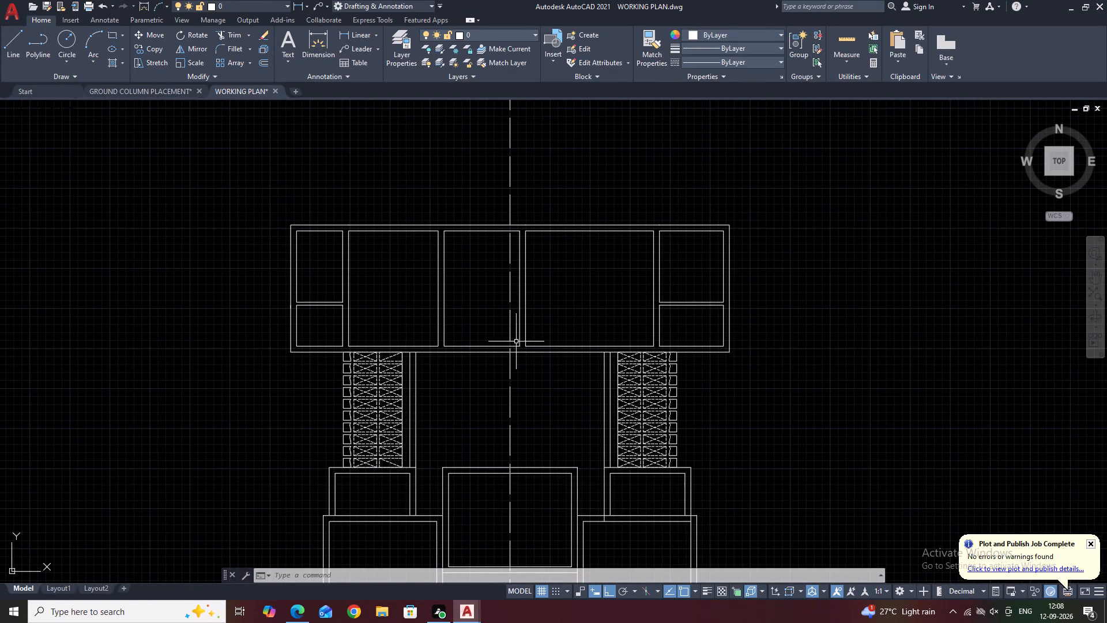
Examine the working plan's upper room block, staircases and lower side rooms to check how the walls align.
{"action": "scroll", "coordinate": [600, 338], "scroll_direction": "down", "scroll_amount": 1}
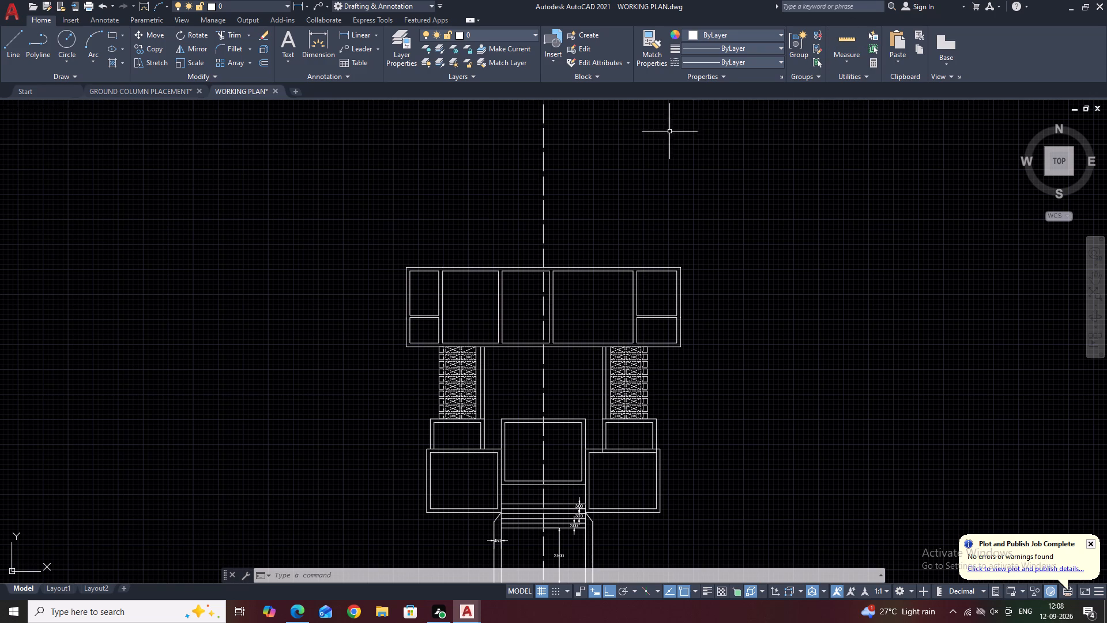
{"action": "middle_click_drag", "start_coordinate": [719, 250], "coordinate": [630, 210]}
{"action": "middle_click_drag", "start_coordinate": [491, 253], "coordinate": [546, 263]}
{"action": "scroll", "coordinate": [524, 283], "scroll_direction": "up", "scroll_amount": 3}
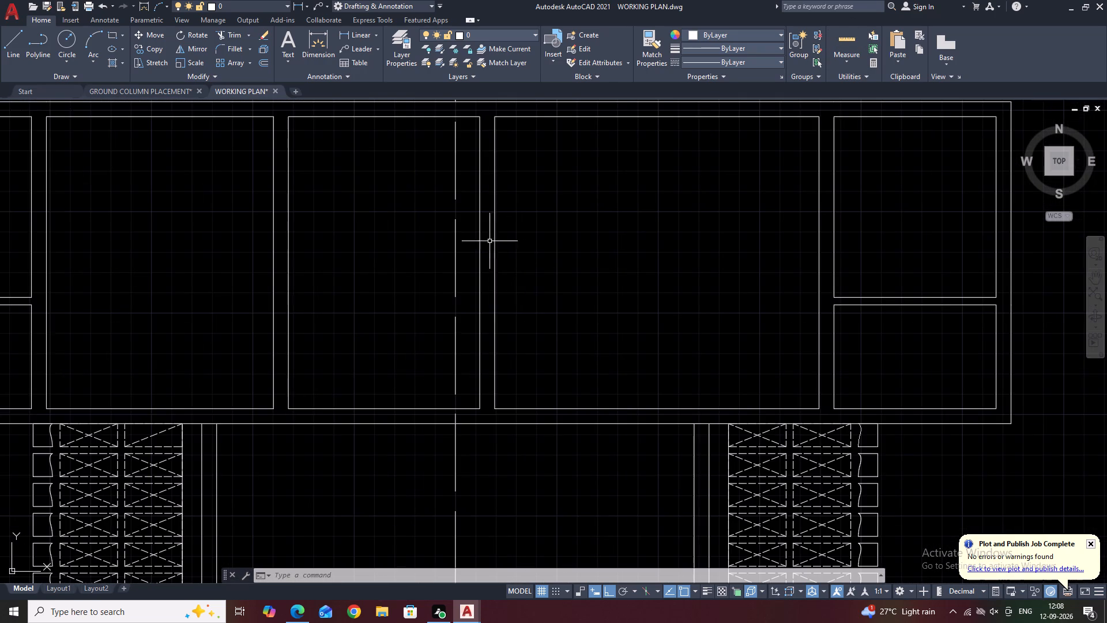
{"action": "middle_click_drag", "start_coordinate": [494, 232], "coordinate": [513, 306]}
{"action": "middle_click_drag", "start_coordinate": [525, 242], "coordinate": [529, 259]}
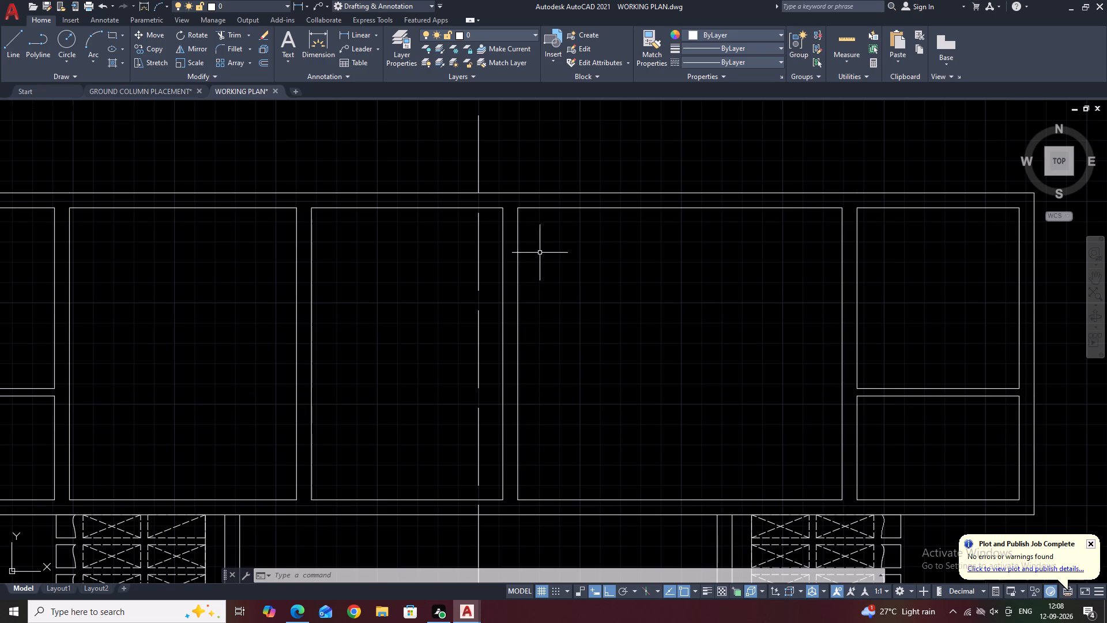
{"action": "middle_click", "coordinate": [571, 244]}
{"action": "scroll", "coordinate": [567, 227], "scroll_direction": "down", "scroll_amount": 2}
{"action": "middle_click_drag", "start_coordinate": [723, 280], "coordinate": [724, 209]}
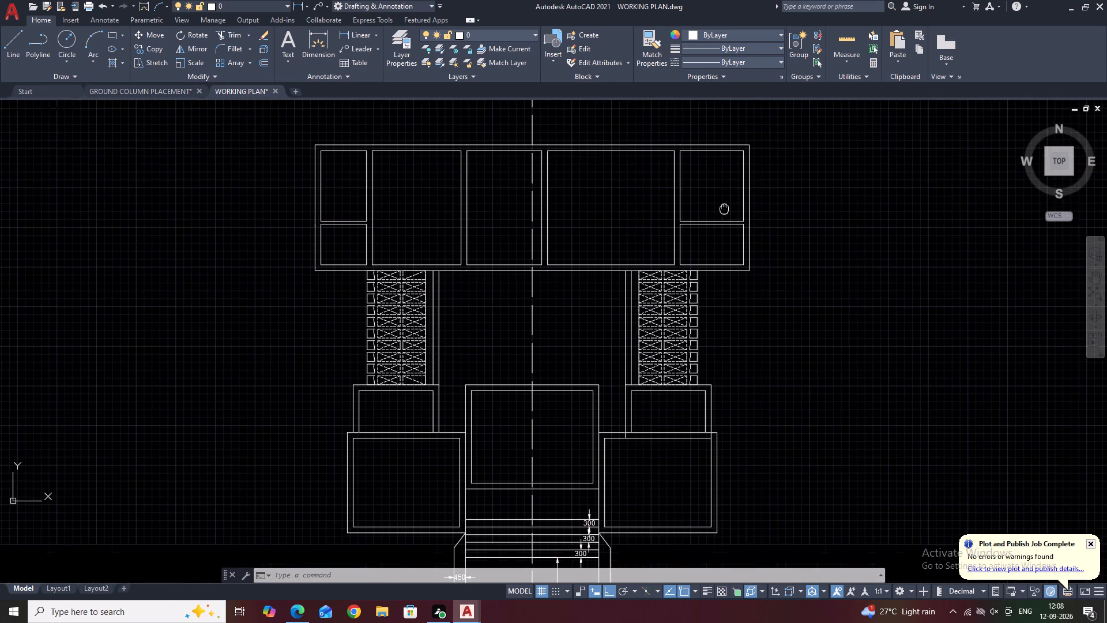
{"action": "middle_click_drag", "start_coordinate": [515, 211], "coordinate": [530, 247]}
{"action": "scroll", "coordinate": [556, 223], "scroll_direction": "up", "scroll_amount": 1}
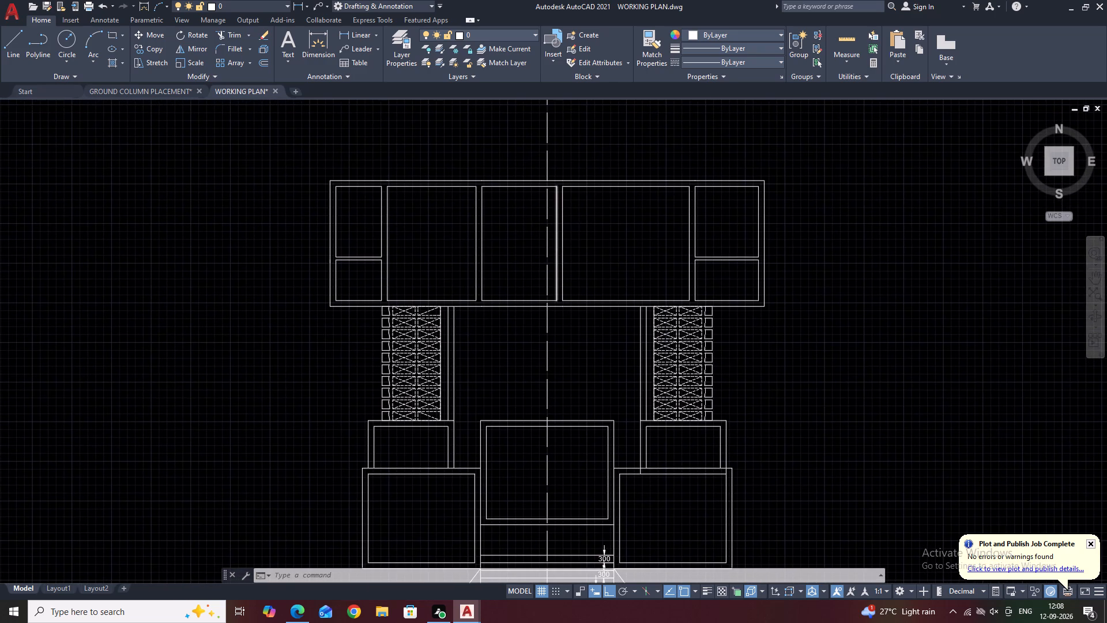
{"action": "middle_click_drag", "start_coordinate": [500, 220], "coordinate": [456, 258]}
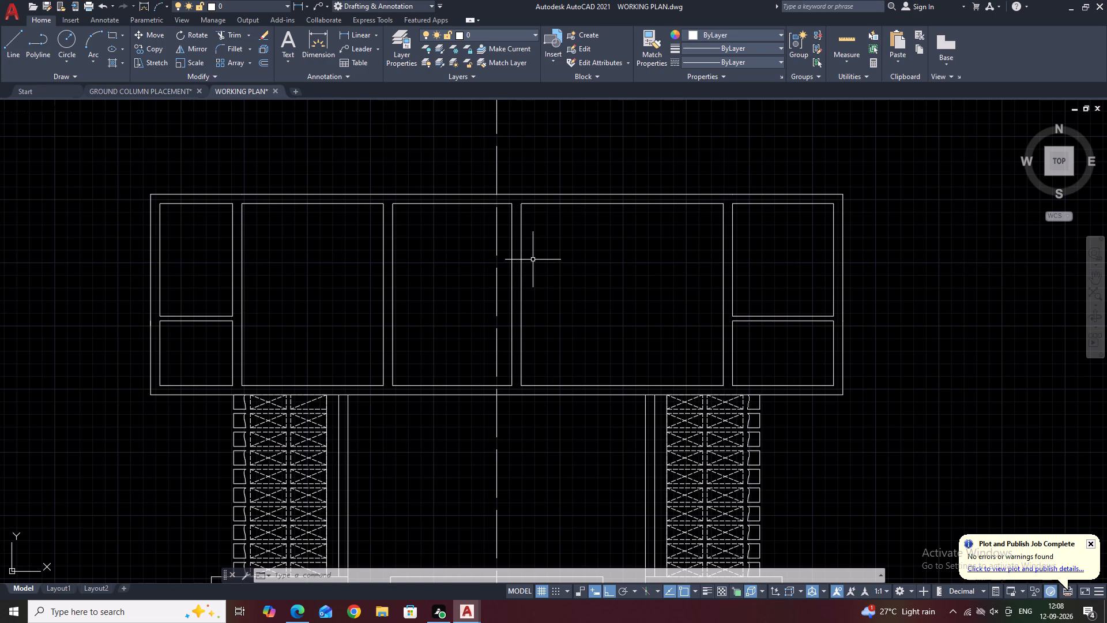
{"action": "scroll", "coordinate": [605, 248], "scroll_direction": "down", "scroll_amount": 3}
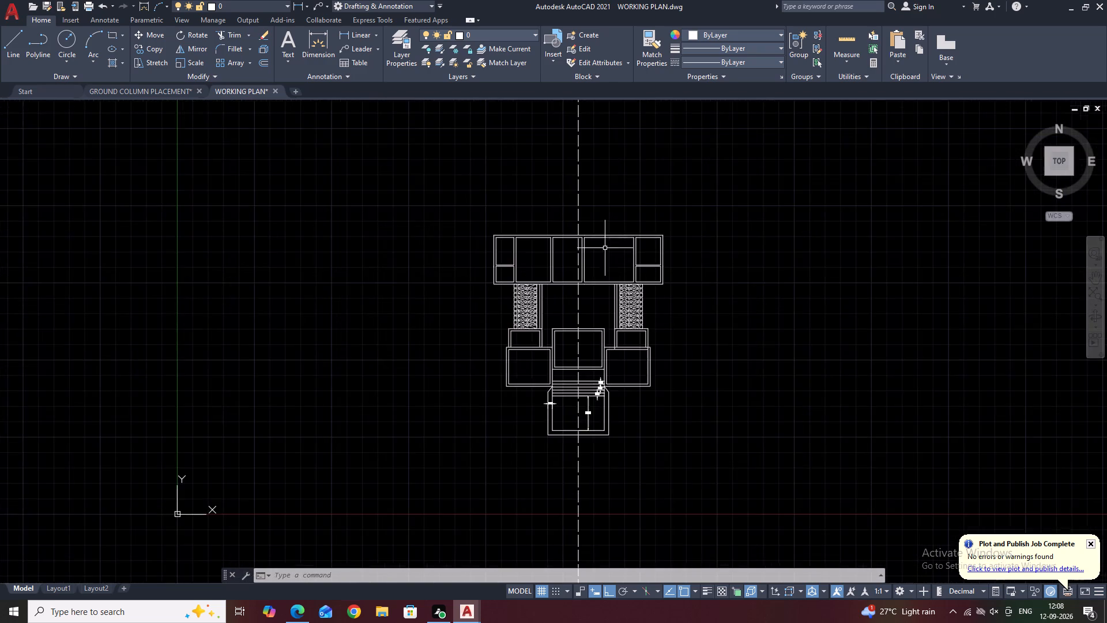
{"action": "middle_click_drag", "start_coordinate": [752, 302], "coordinate": [705, 250]}
{"action": "scroll", "coordinate": [553, 250], "scroll_direction": "up", "scroll_amount": 2}
{"action": "scroll", "coordinate": [654, 234], "scroll_direction": "up", "scroll_amount": 2}
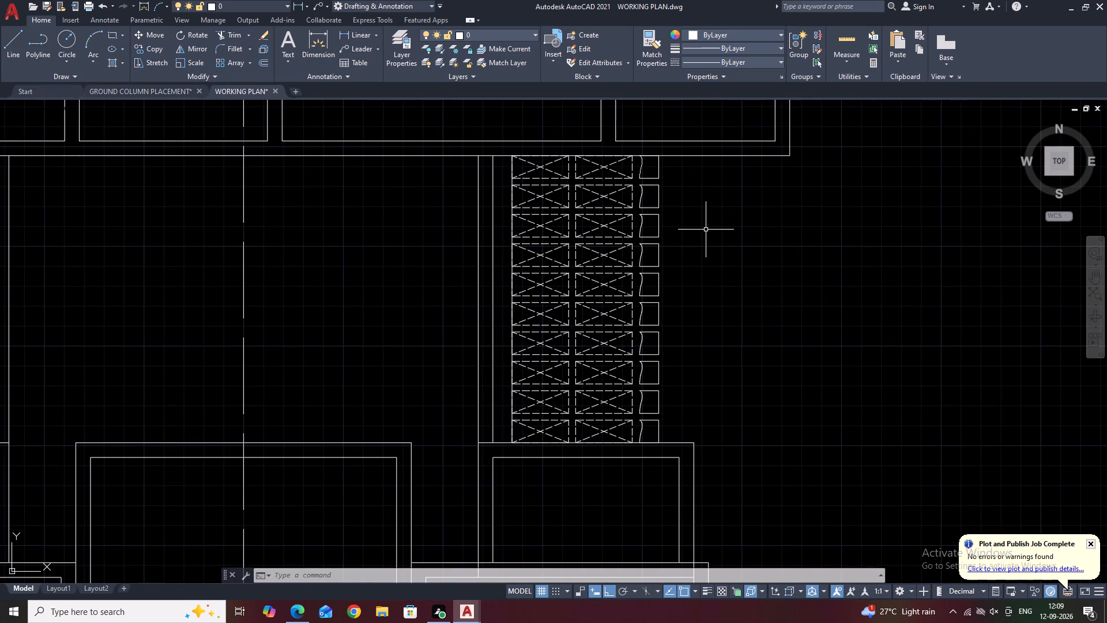
{"action": "middle_click_drag", "start_coordinate": [726, 230], "coordinate": [788, 258]}
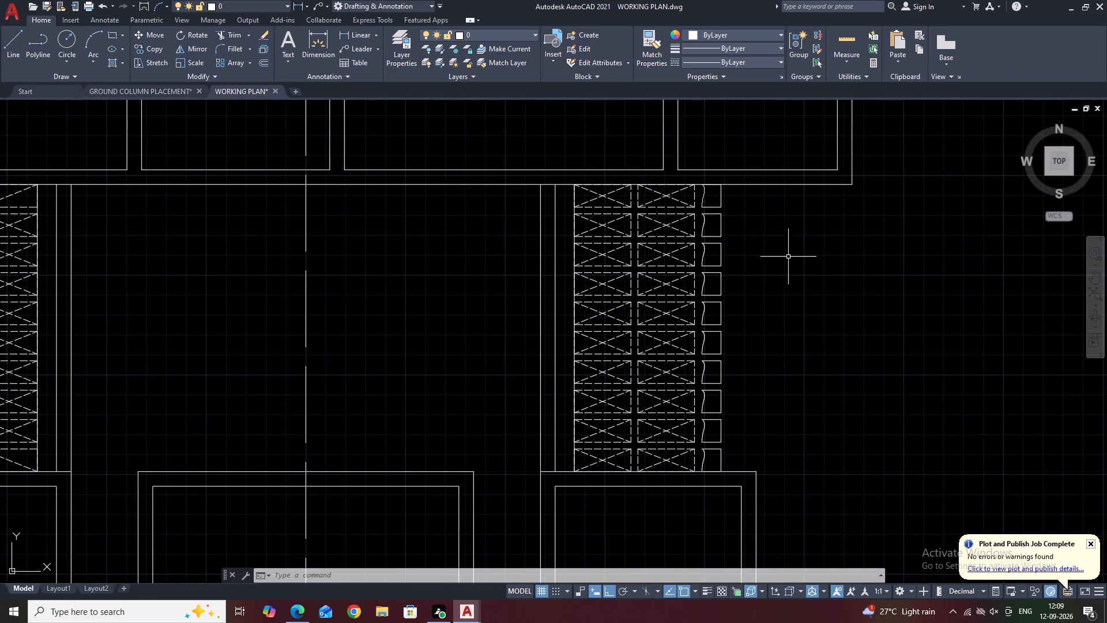
{"action": "scroll", "coordinate": [698, 262], "scroll_direction": "down", "scroll_amount": 3}
{"action": "middle_click_drag", "start_coordinate": [760, 305], "coordinate": [715, 251]}
{"action": "scroll", "coordinate": [678, 267], "scroll_direction": "up", "scroll_amount": 2}
{"action": "middle_click_drag", "start_coordinate": [678, 268], "coordinate": [711, 276]}
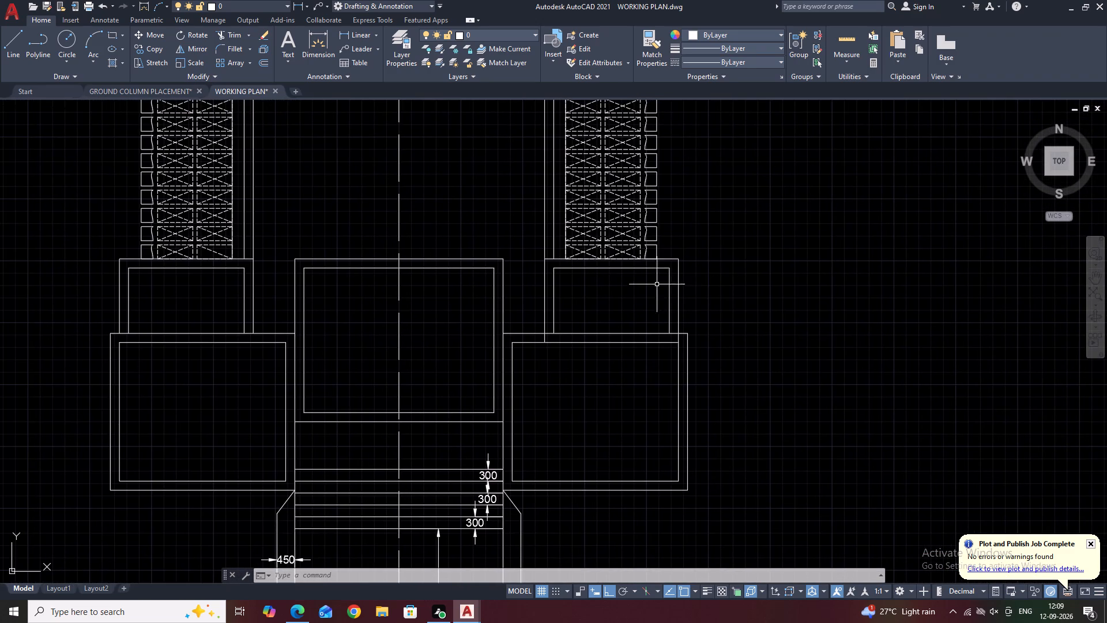
{"action": "middle_click_drag", "start_coordinate": [722, 306], "coordinate": [746, 295]}
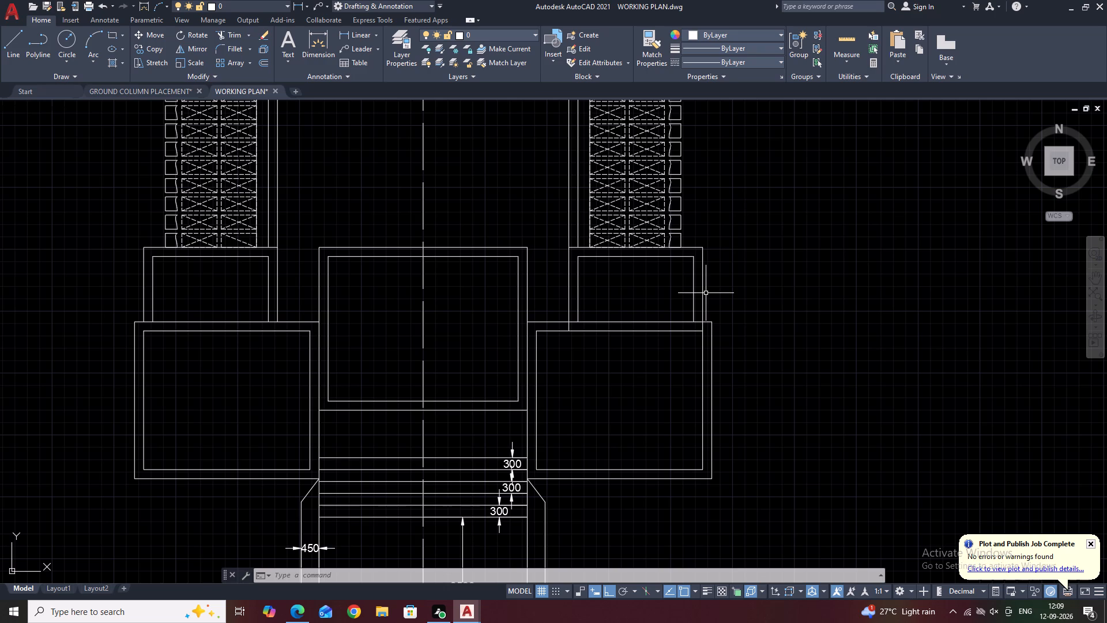
{"action": "middle_click_drag", "start_coordinate": [622, 288], "coordinate": [647, 307]}
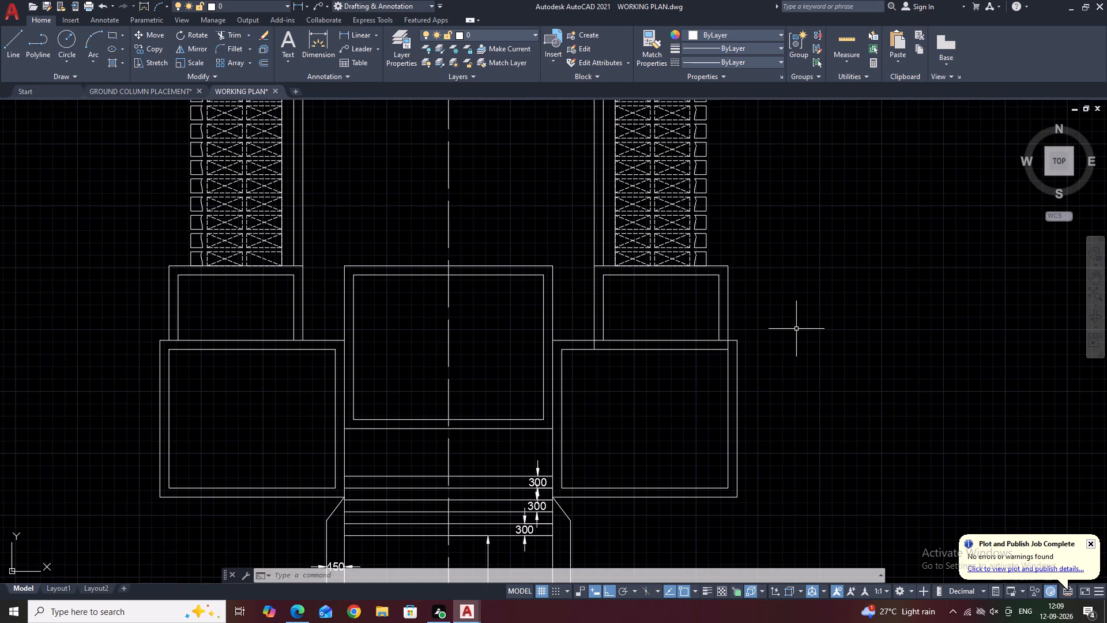
Move the lower-right room's two outlines inward so their outer corner aligns with the outer wall of the small room above.
{"action": "middle_click_drag", "start_coordinate": [760, 338], "coordinate": [778, 274]}
{"action": "left_click", "coordinate": [765, 327]}
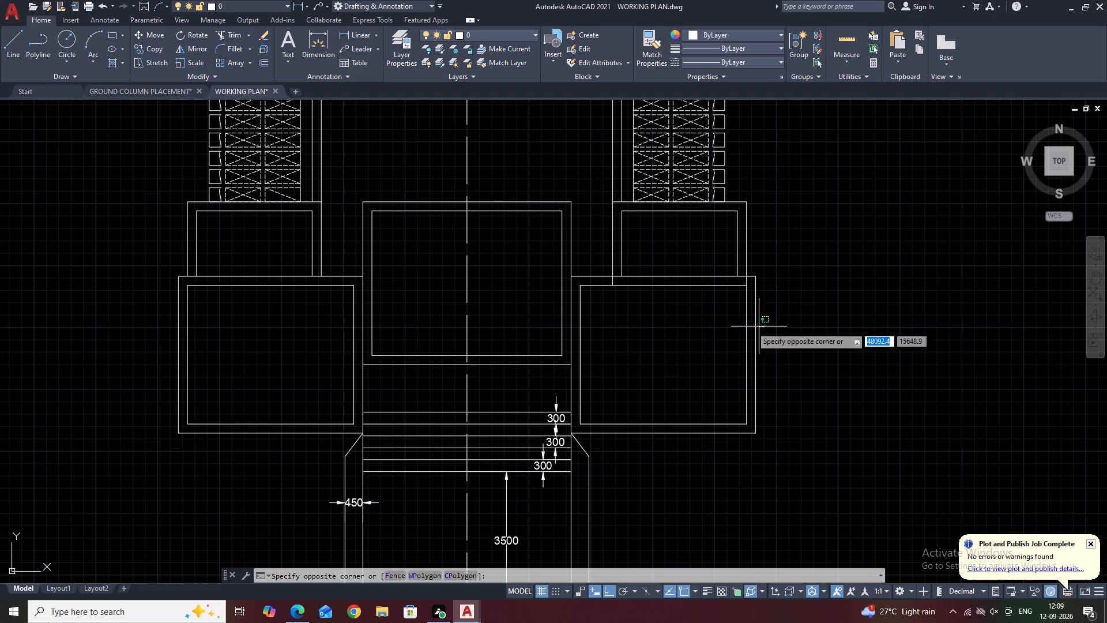
{"action": "left_click", "coordinate": [736, 326]}
{"action": "middle_click_drag", "start_coordinate": [762, 333], "coordinate": [800, 313]}
{"action": "type", "text": "M"}
{"action": "key", "text": "space"}
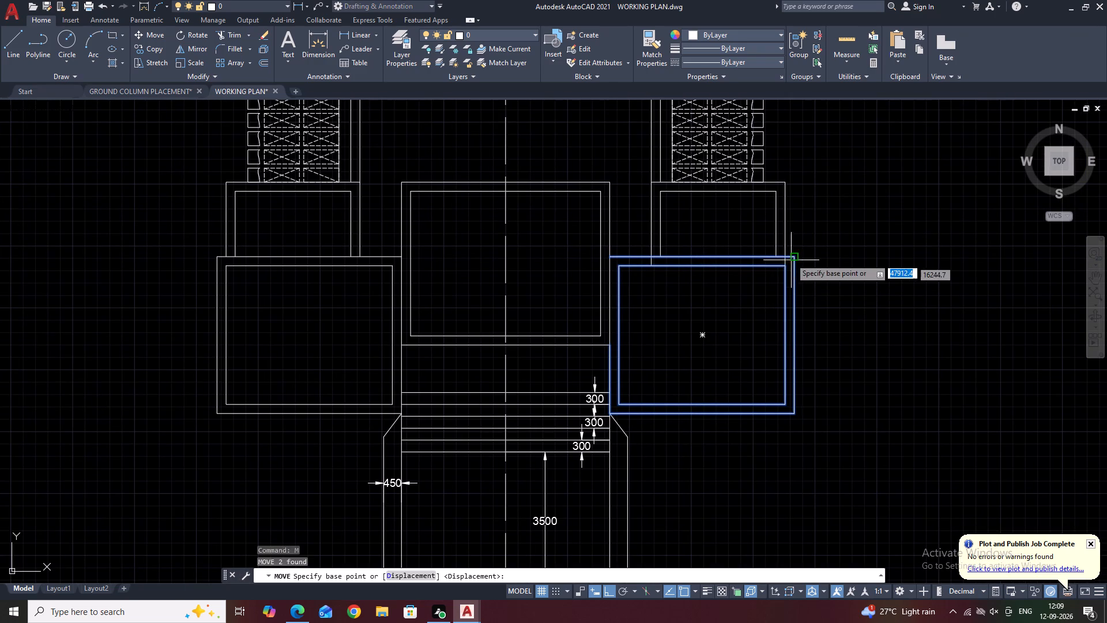
{"action": "left_click", "coordinate": [796, 255]}
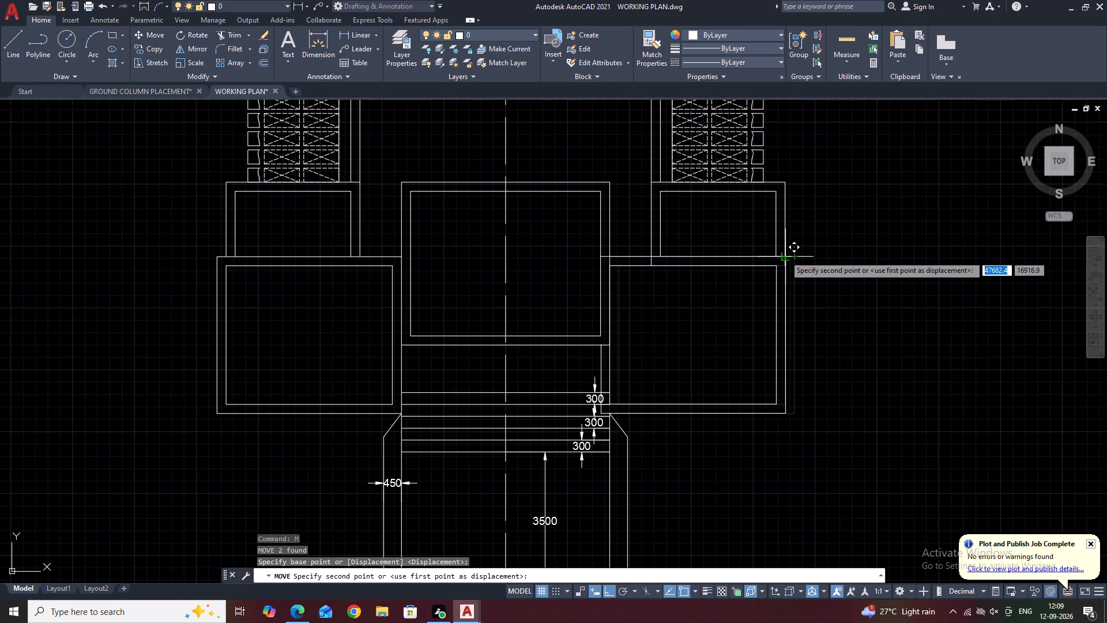
{"action": "left_click", "coordinate": [784, 256]}
Move the lower-left room's two outlines inward so their outer corner aligns with the outer wall of the small room above.
{"action": "scroll", "coordinate": [838, 270], "scroll_direction": "down", "scroll_amount": 1}
{"action": "middle_click_drag", "start_coordinate": [515, 273], "coordinate": [597, 262]}
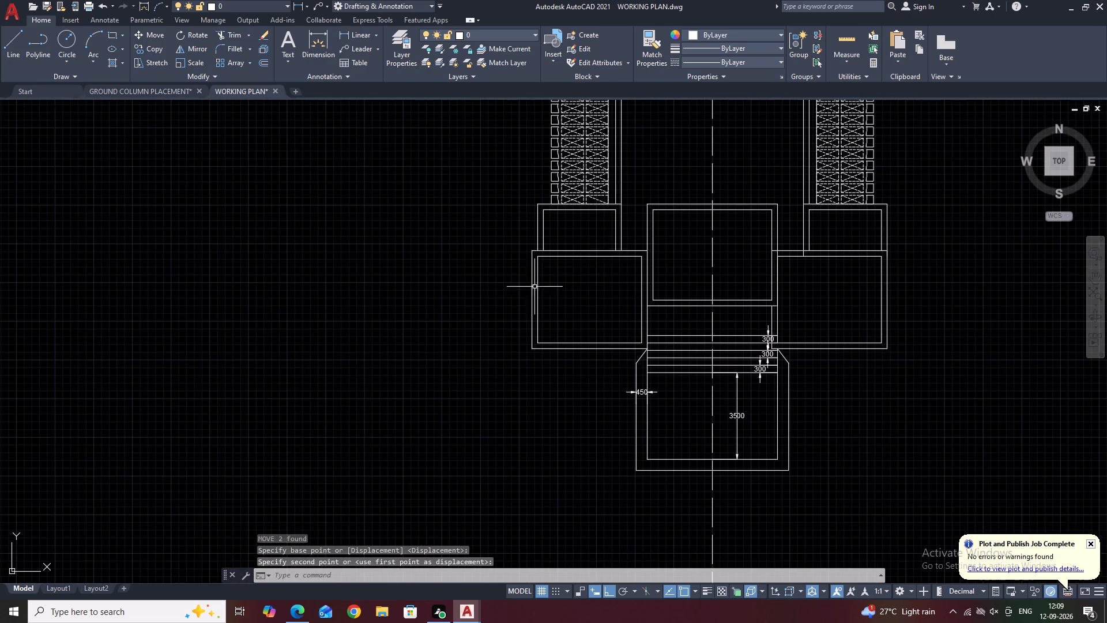
{"action": "left_click", "coordinate": [580, 287]}
{"action": "left_click", "coordinate": [503, 288]}
{"action": "middle_click_drag", "start_coordinate": [652, 333], "coordinate": [720, 361]}
{"action": "key", "text": "m"}
{"action": "key", "text": "space"}
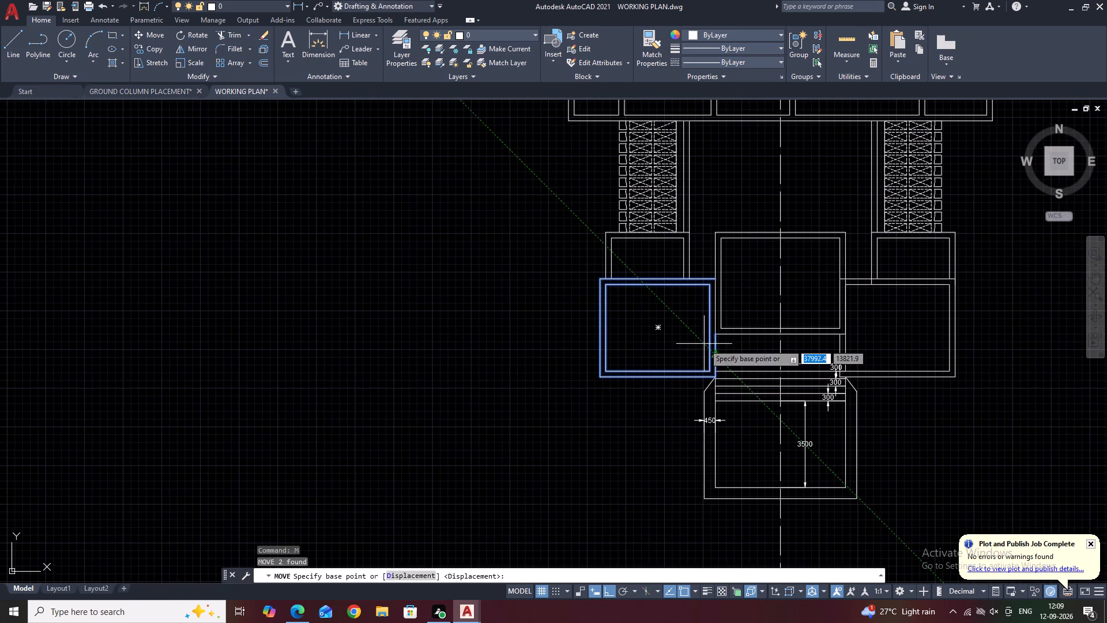
{"action": "left_click", "coordinate": [597, 281]}
{"action": "left_click", "coordinate": [606, 281]}
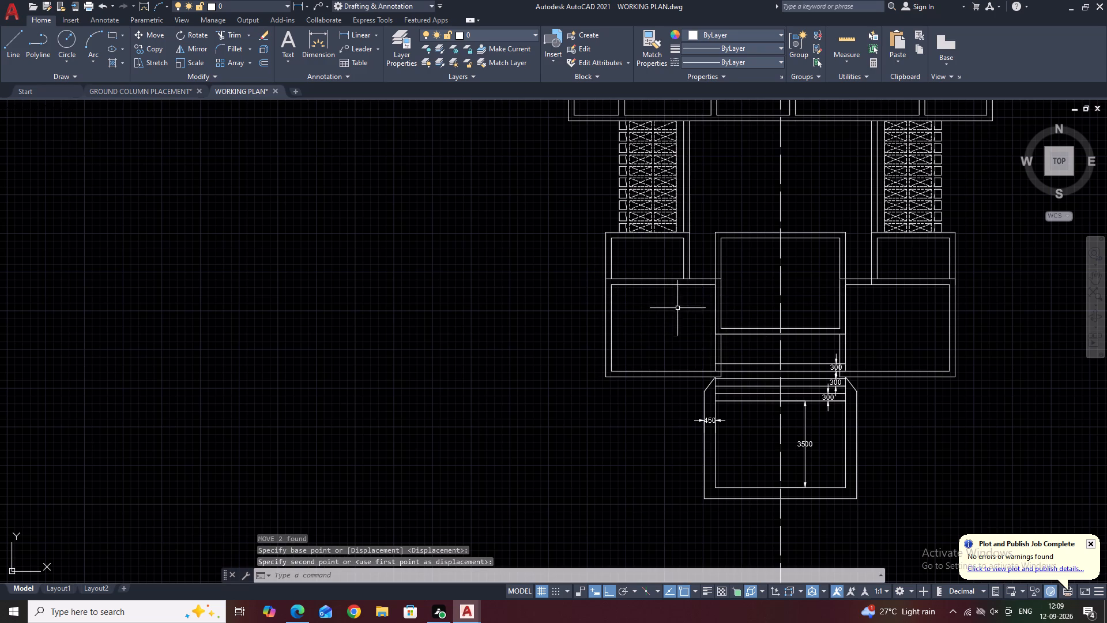
Trim the small right room's inner-side wall line where it overruns the top wall line of the lower-right room.
{"action": "scroll", "coordinate": [721, 284], "scroll_direction": "up", "scroll_amount": 2}
{"action": "scroll", "coordinate": [590, 277], "scroll_direction": "down", "scroll_amount": 2}
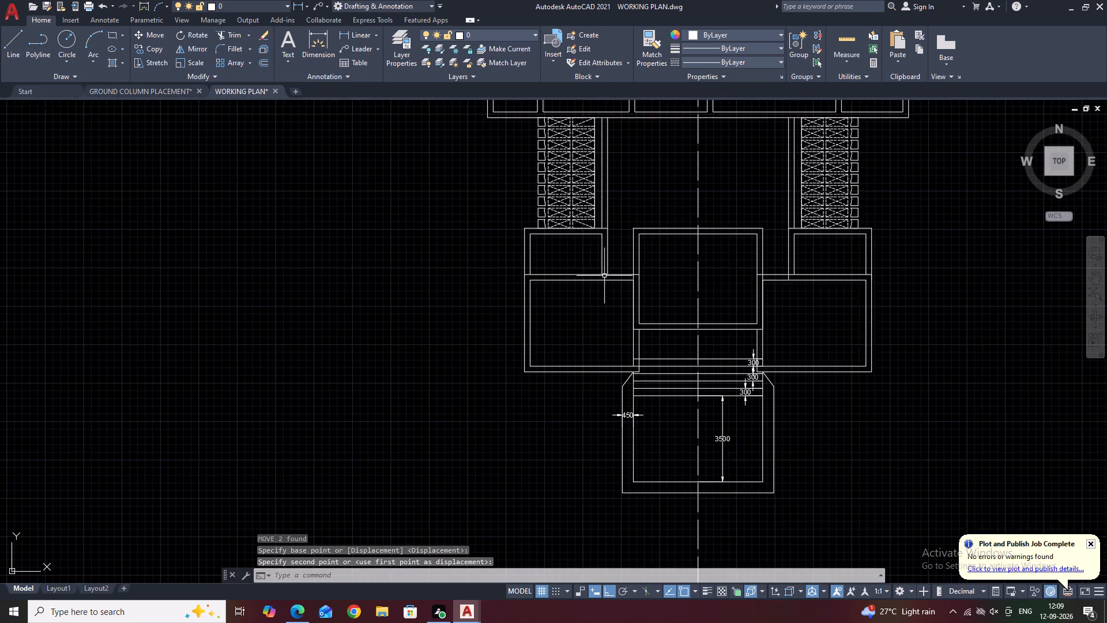
{"action": "middle_click_drag", "start_coordinate": [876, 226], "coordinate": [887, 310]}
{"action": "middle_click_drag", "start_coordinate": [922, 267], "coordinate": [902, 267]}
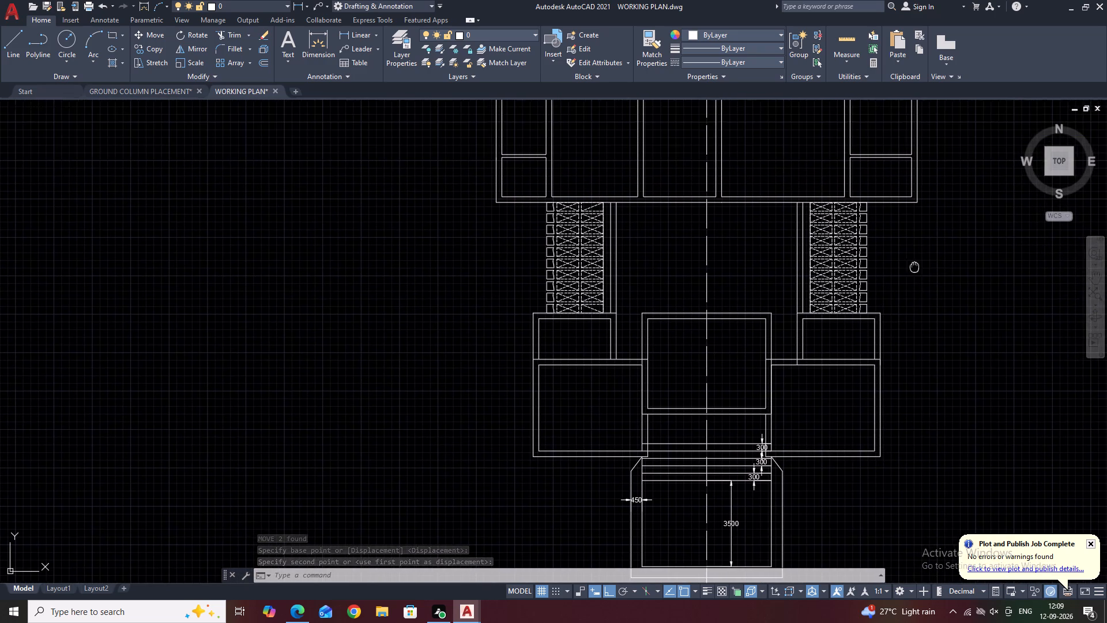
{"action": "middle_click_drag", "start_coordinate": [902, 267], "coordinate": [876, 287]}
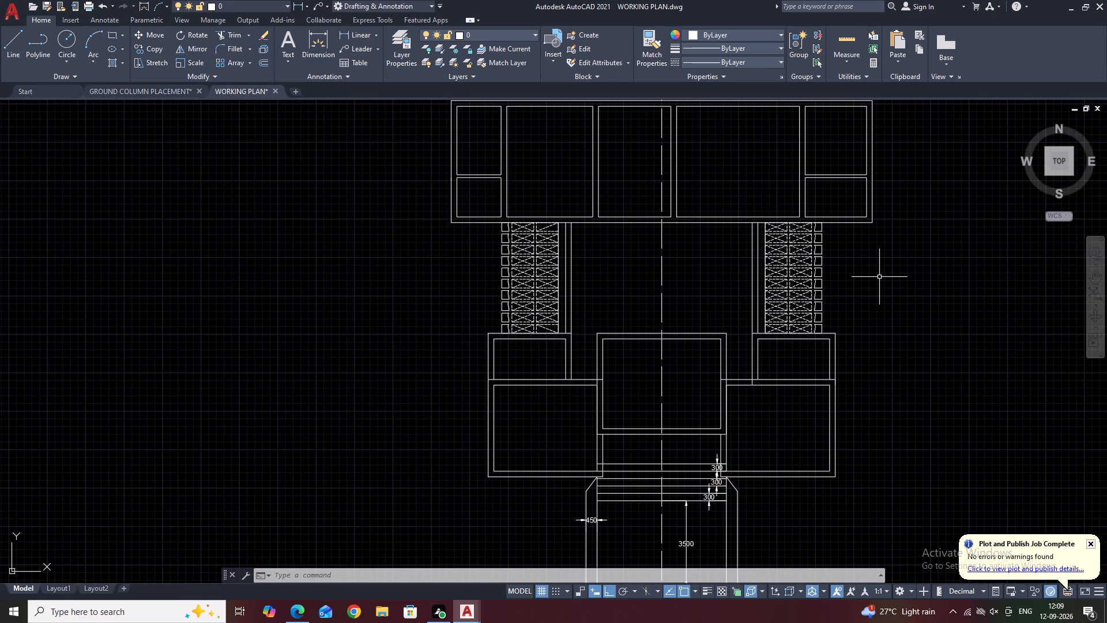
{"action": "left_click", "coordinate": [242, 36]}
{"action": "scroll", "coordinate": [750, 373], "scroll_direction": "up", "scroll_amount": 2}
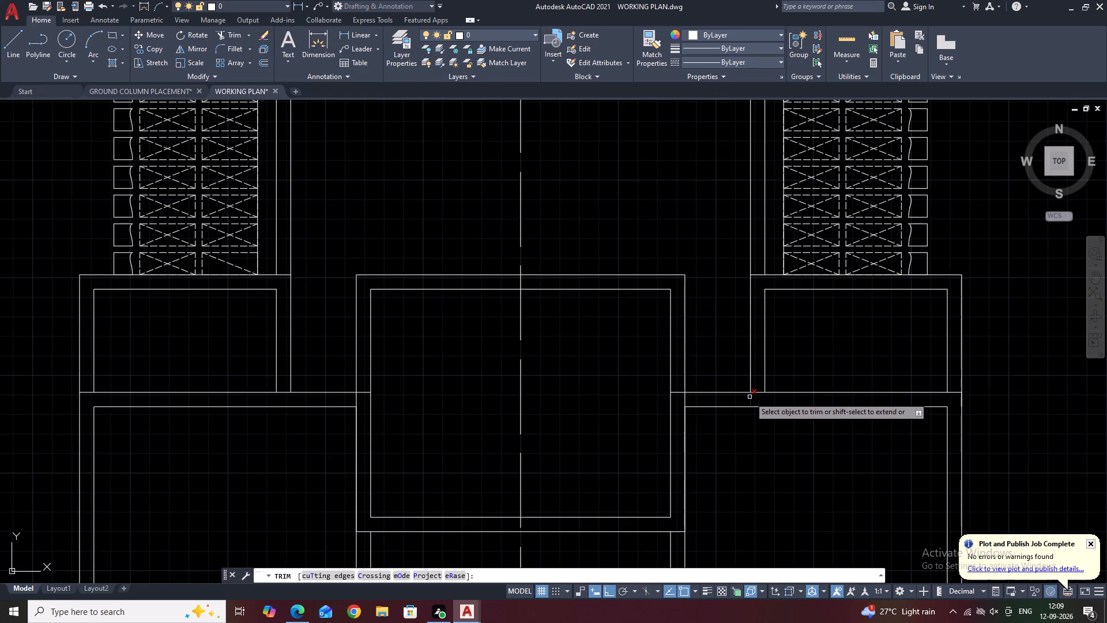
{"action": "left_click", "coordinate": [750, 397]}
{"action": "right_click", "coordinate": [711, 343]}
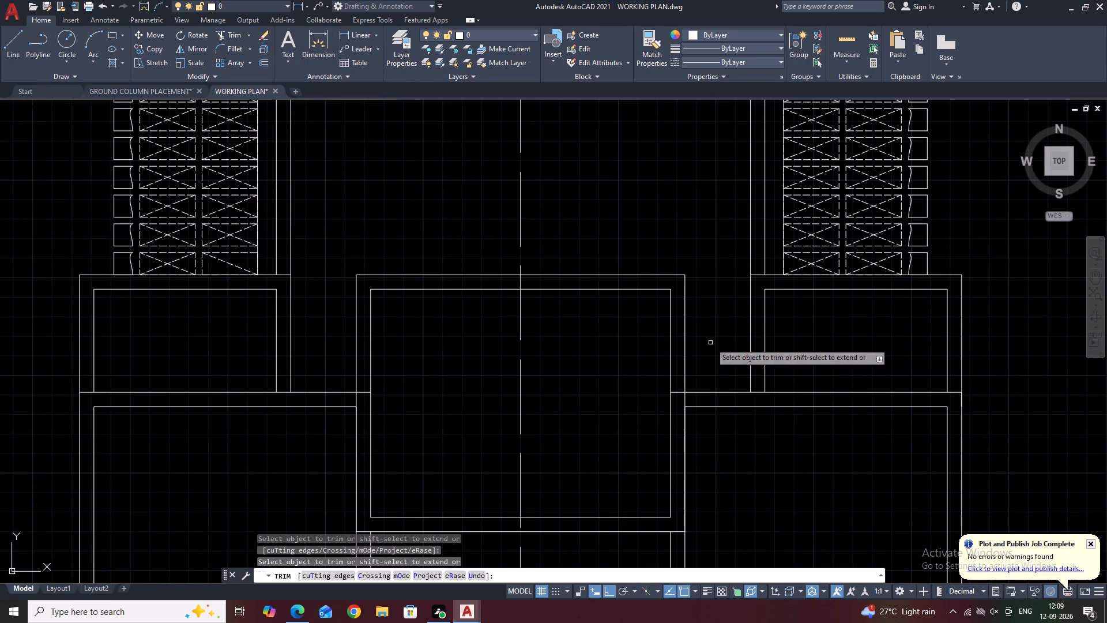
{"action": "left_click", "coordinate": [744, 364]}
Shorten the small right room's outer wall line so it ends at the top outer corner of the lower-right room.
{"action": "middle_click_drag", "start_coordinate": [966, 430], "coordinate": [838, 344]}
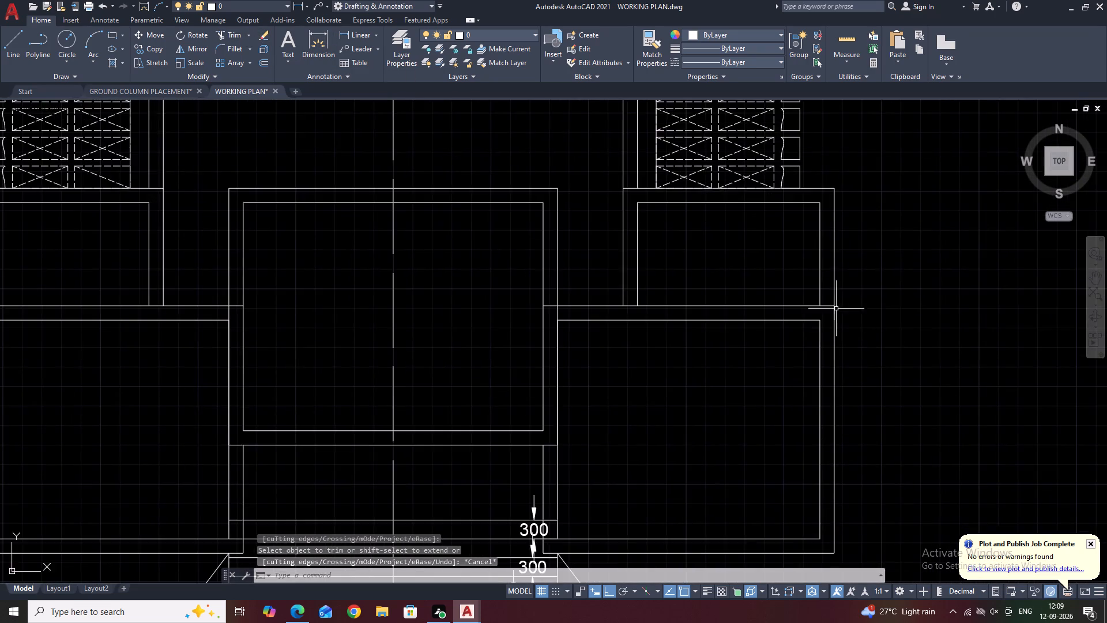
{"action": "scroll", "coordinate": [830, 303], "scroll_direction": "up", "scroll_amount": 3}
{"action": "left_click", "coordinate": [821, 283]}
{"action": "left_click", "coordinate": [861, 408]}
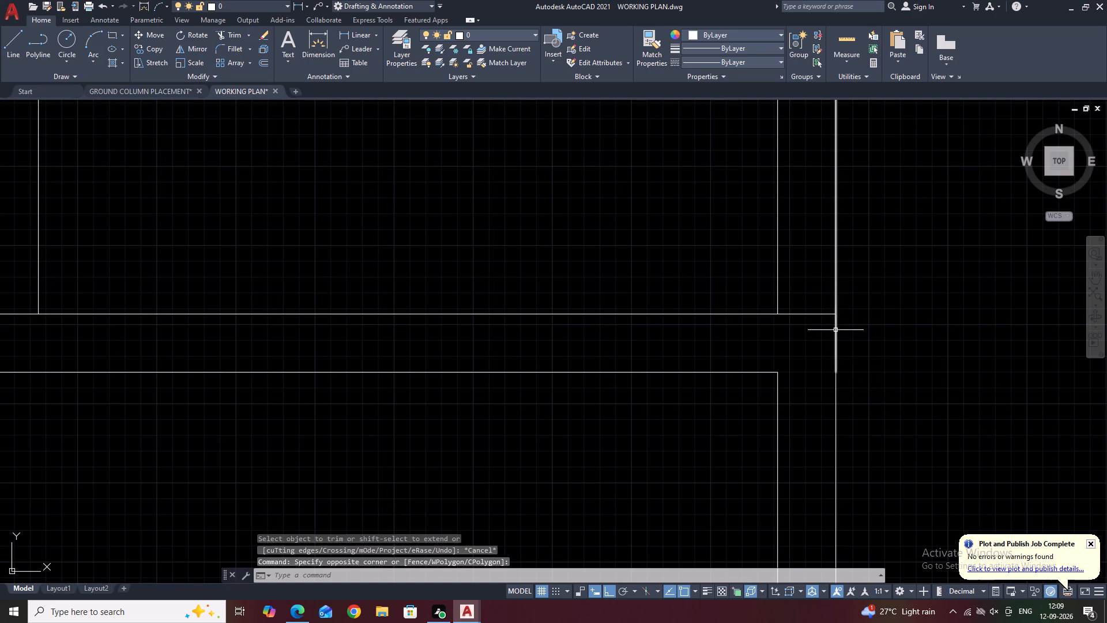
{"action": "left_click", "coordinate": [835, 330]}
{"action": "scroll", "coordinate": [839, 341], "scroll_direction": "down", "scroll_amount": 4}
{"action": "scroll", "coordinate": [843, 353], "scroll_direction": "up", "scroll_amount": 4}
{"action": "left_click", "coordinate": [817, 345]}
{"action": "left_click", "coordinate": [816, 291]}
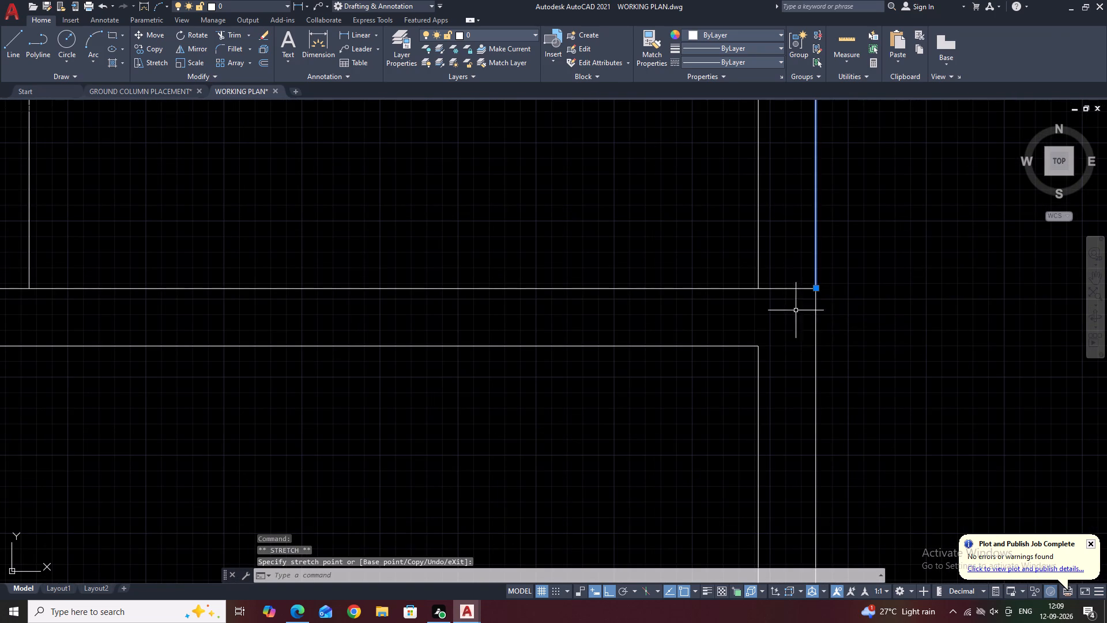
{"action": "right_click", "coordinate": [756, 334]}
{"action": "left_click", "coordinate": [788, 246]}
Draw a line 750 outward from the small right room's top outer corner, continuing about 6590 down past the lower-right room's bottom corner.
{"action": "scroll", "coordinate": [815, 396], "scroll_direction": "down", "scroll_amount": 4}
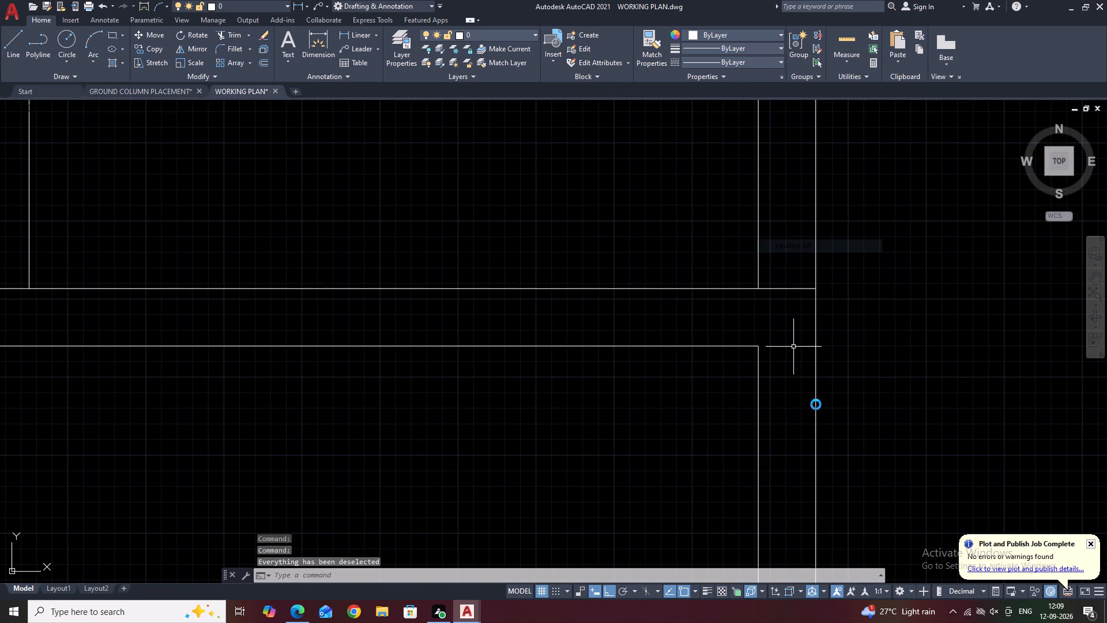
{"action": "scroll", "coordinate": [816, 404], "scroll_direction": "down", "scroll_amount": 1}
{"action": "scroll", "coordinate": [848, 356], "scroll_direction": "down", "scroll_amount": 4}
{"action": "middle_click_drag", "start_coordinate": [882, 343], "coordinate": [820, 313]}
{"action": "middle_click_drag", "start_coordinate": [740, 349], "coordinate": [753, 371]}
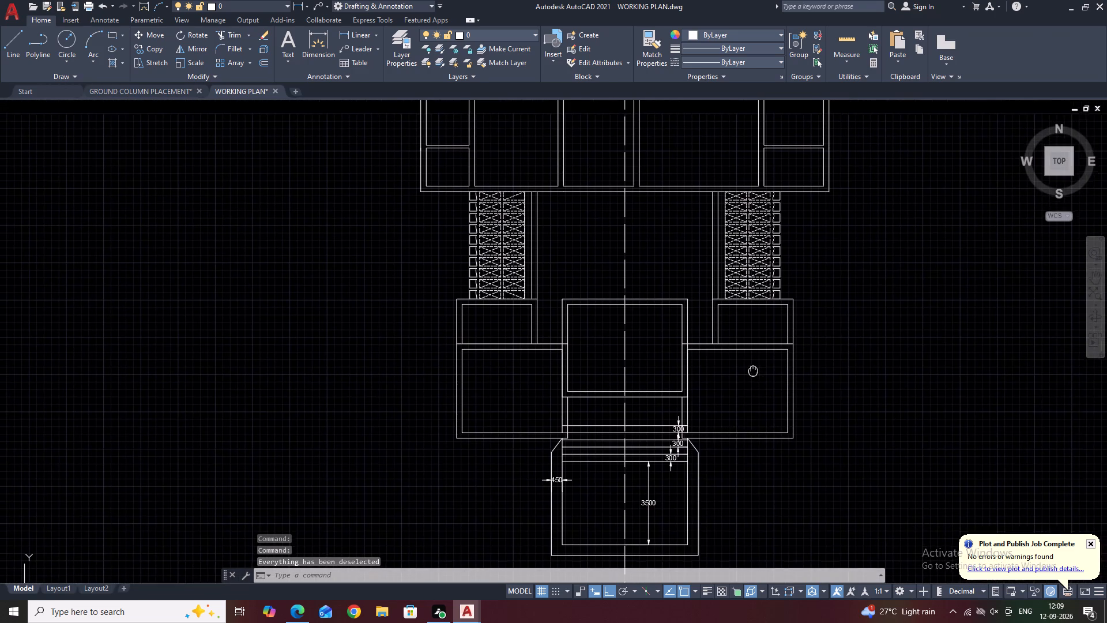
{"action": "middle_click_drag", "start_coordinate": [753, 371], "coordinate": [752, 370]}
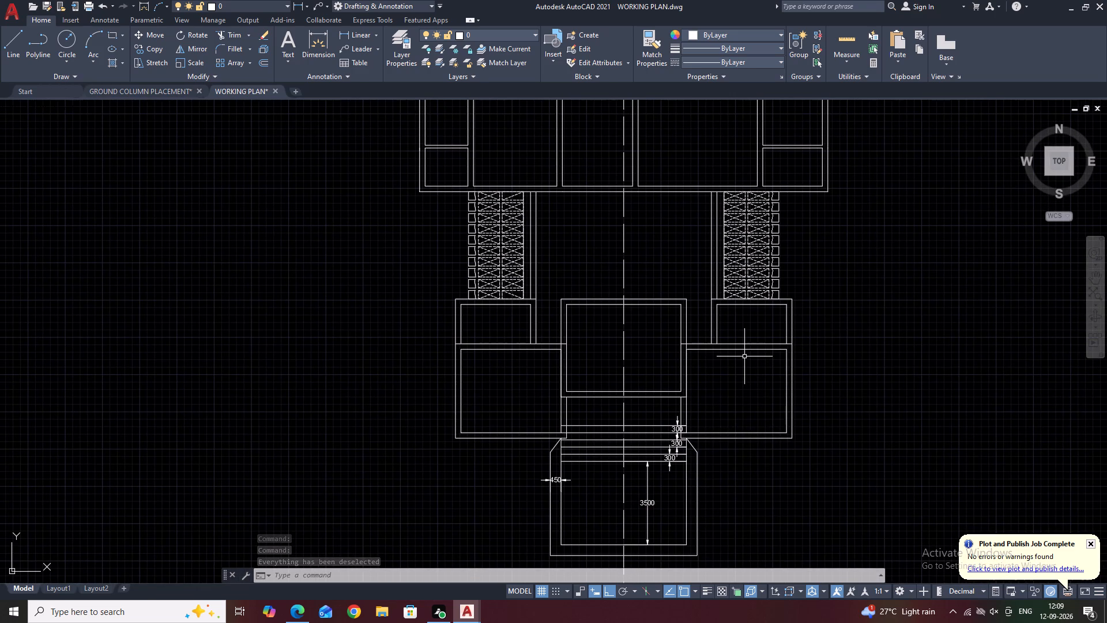
{"action": "middle_click_drag", "start_coordinate": [846, 314], "coordinate": [832, 360]}
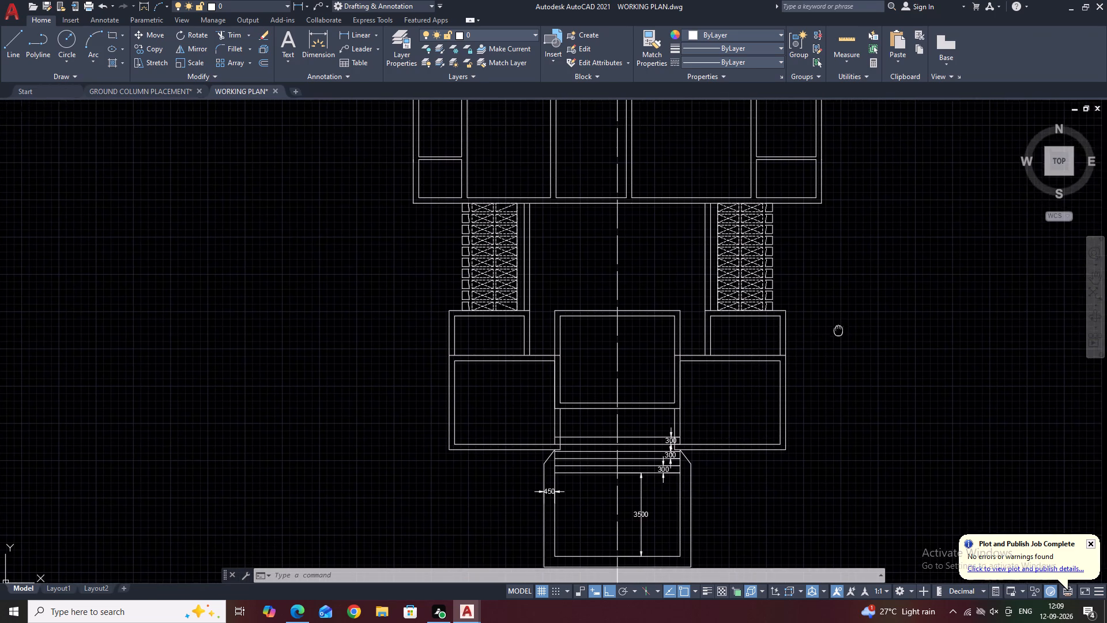
{"action": "middle_click_drag", "start_coordinate": [832, 360], "coordinate": [816, 399]}
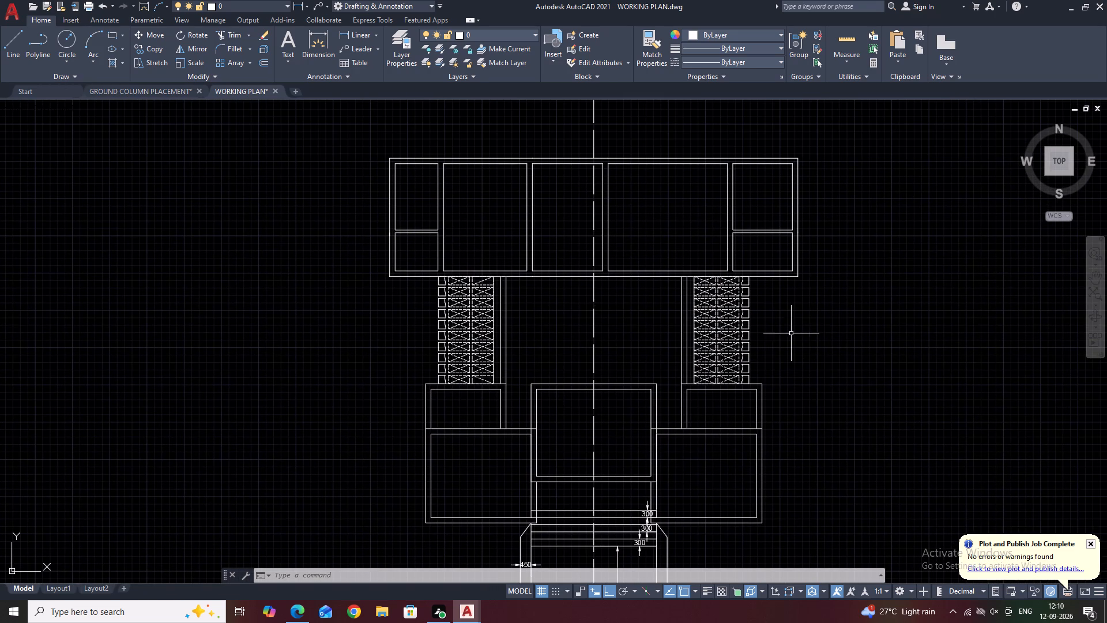
{"action": "left_click", "coordinate": [12, 49]}
{"action": "scroll", "coordinate": [756, 388], "scroll_direction": "up", "scroll_amount": 2}
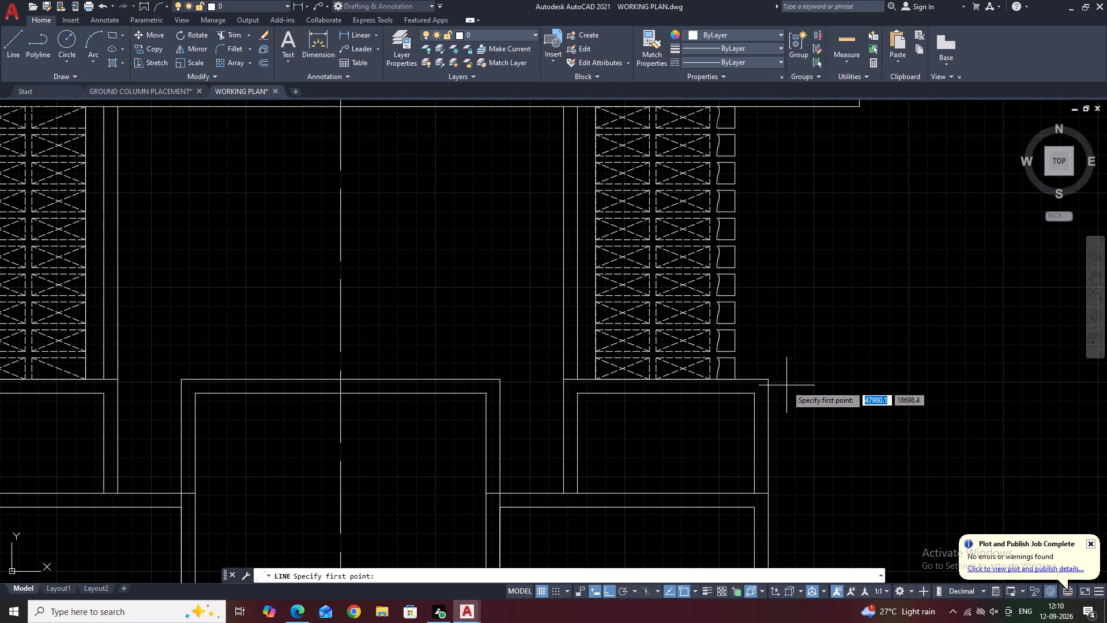
{"action": "left_click", "coordinate": [769, 380]}
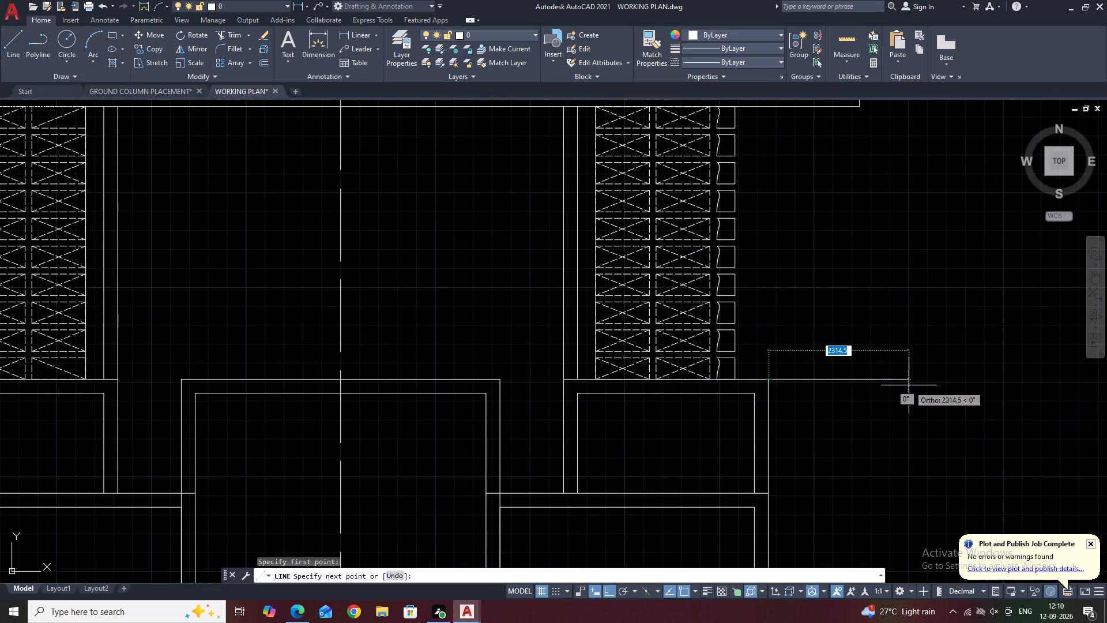
{"action": "type", "text": "750"}
{"action": "key", "text": "Return"}
{"action": "scroll", "coordinate": [793, 358], "scroll_direction": "down", "scroll_amount": 4}
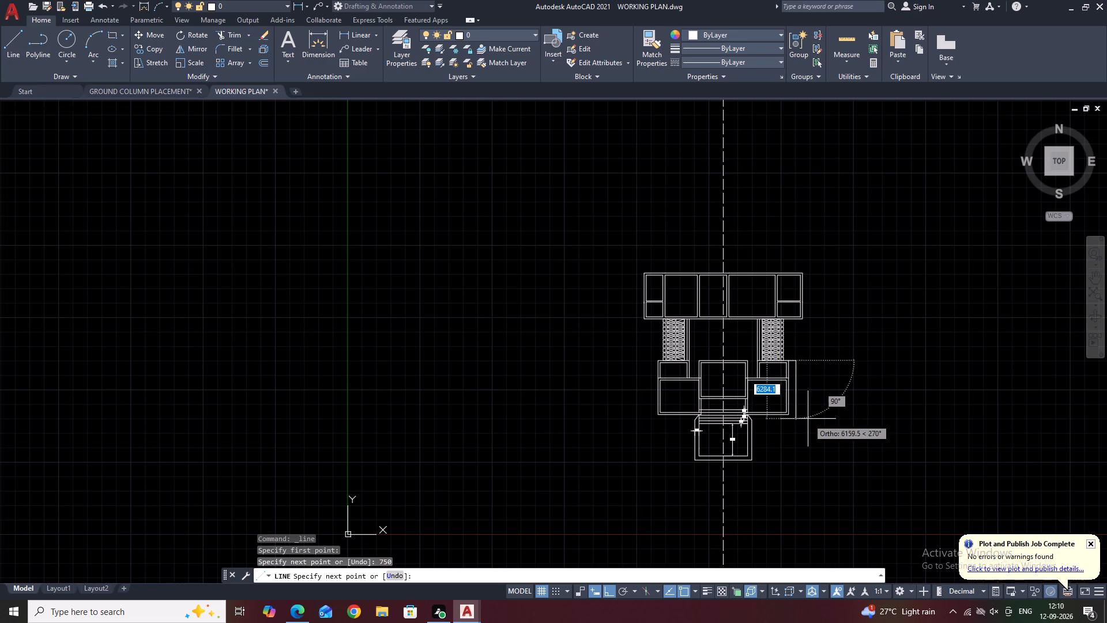
{"action": "scroll", "coordinate": [807, 422], "scroll_direction": "up", "scroll_amount": 2}
{"action": "scroll", "coordinate": [763, 407], "scroll_direction": "up", "scroll_amount": 1}
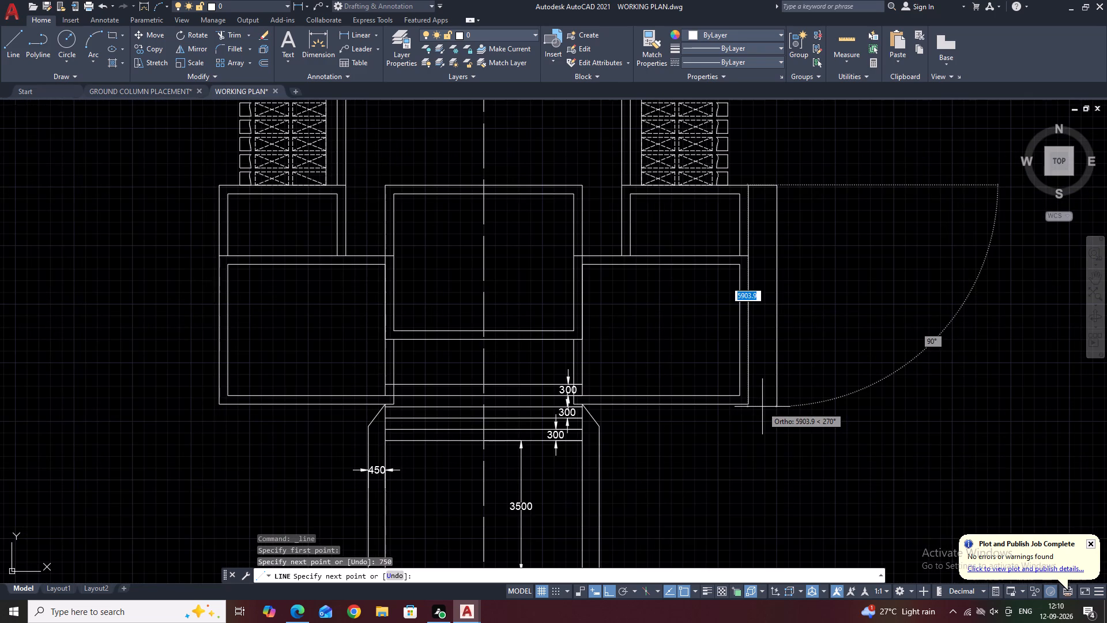
{"action": "left_click", "coordinate": [778, 434]}
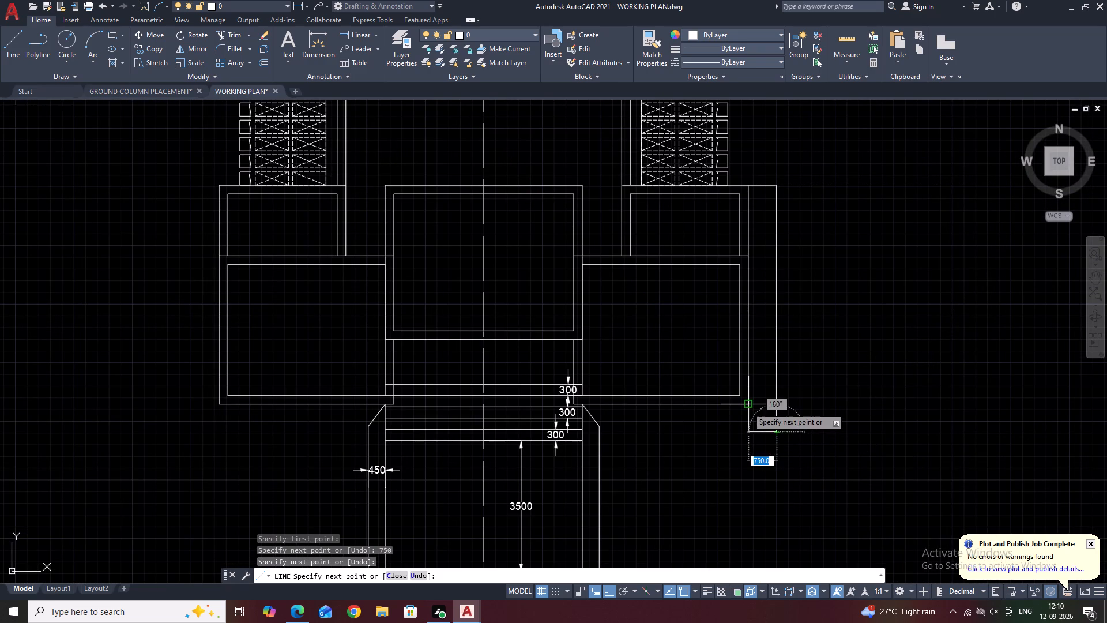
Connect the outline's lower end diagonally to the lower-right room's bottom outer corner, and run its bottom line inward to the central block's outer wall.
{"action": "left_click", "coordinate": [747, 407]}
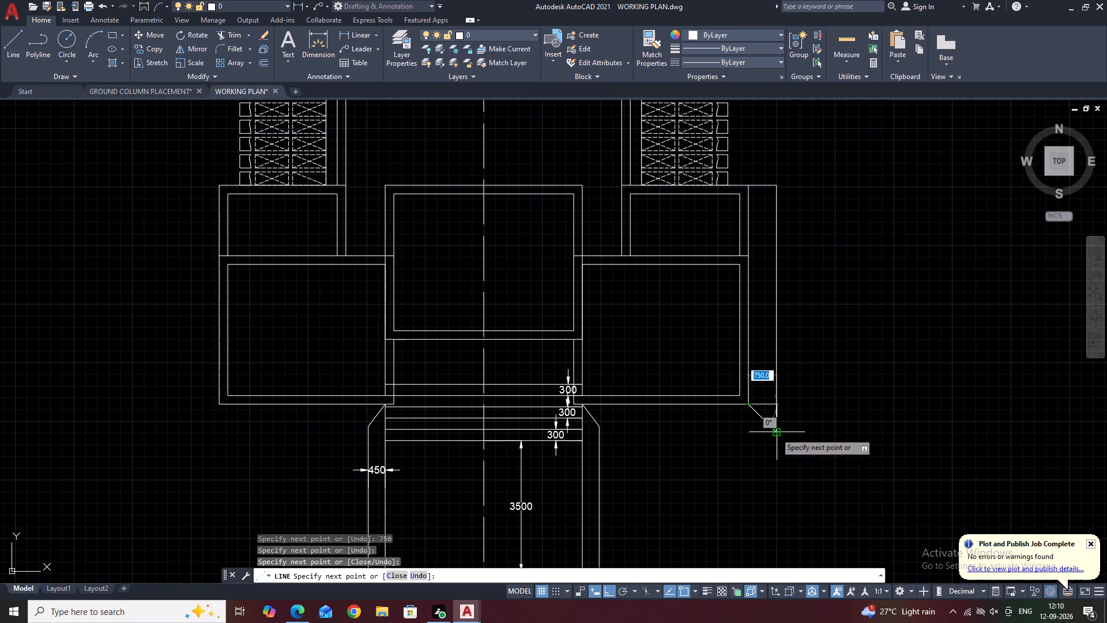
{"action": "left_click", "coordinate": [777, 433]}
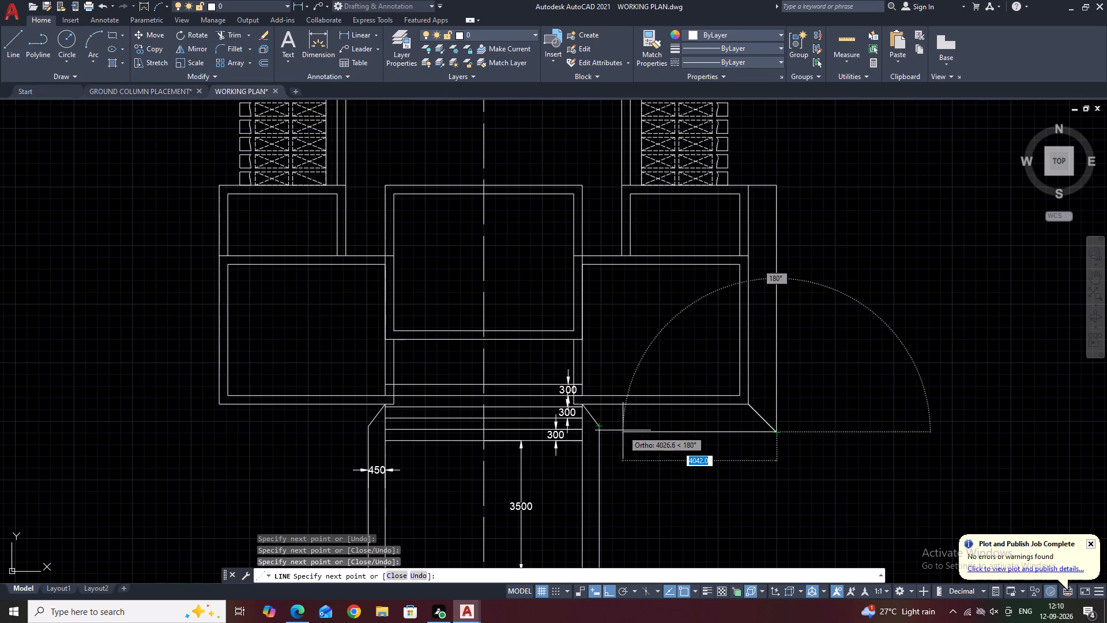
{"action": "scroll", "coordinate": [601, 431], "scroll_direction": "up", "scroll_amount": 2}
{"action": "left_click", "coordinate": [590, 436]}
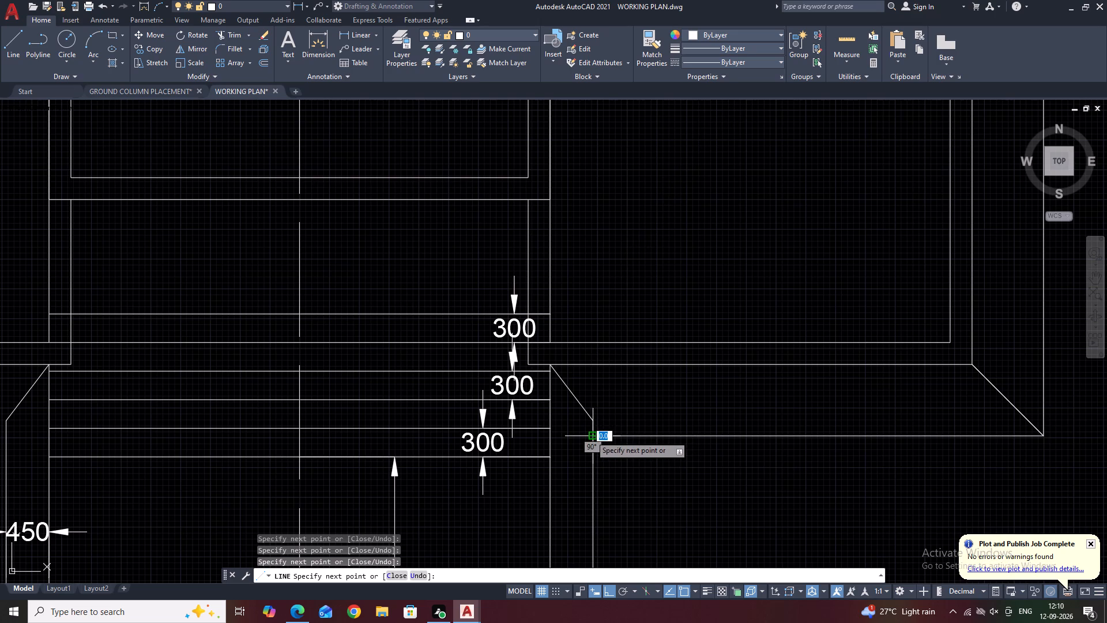
{"action": "scroll", "coordinate": [593, 428], "scroll_direction": "down", "scroll_amount": 3}
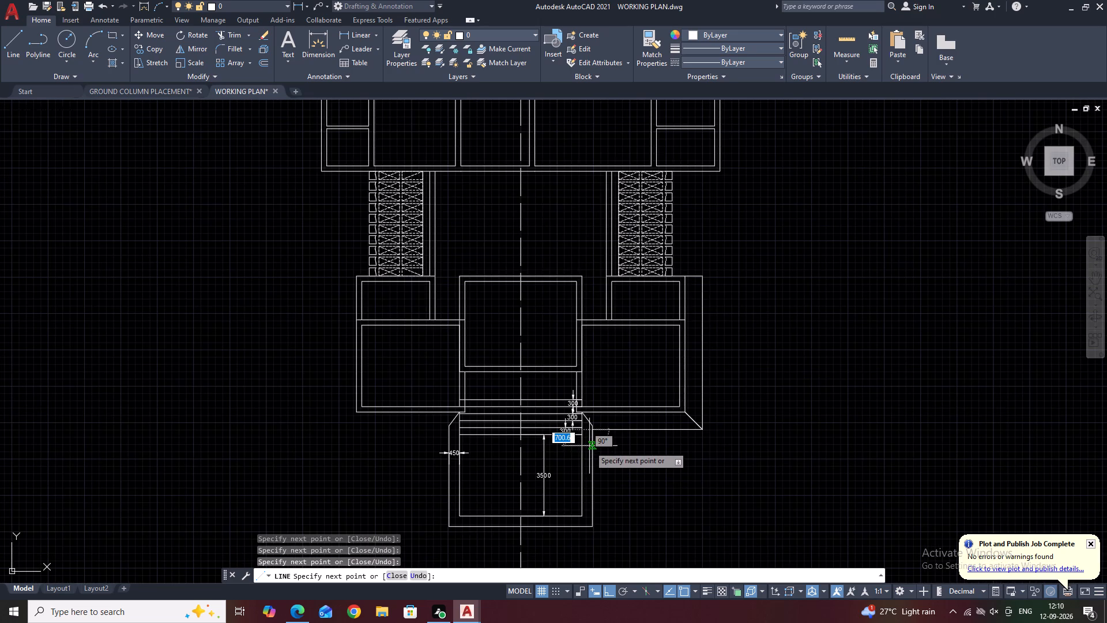
{"action": "key", "text": "Escape"}
Stretch the shared corner of the central block's right sloped line and outer wall down to the new outline's bottom line.
{"action": "scroll", "coordinate": [594, 433], "scroll_direction": "up", "scroll_amount": 2}
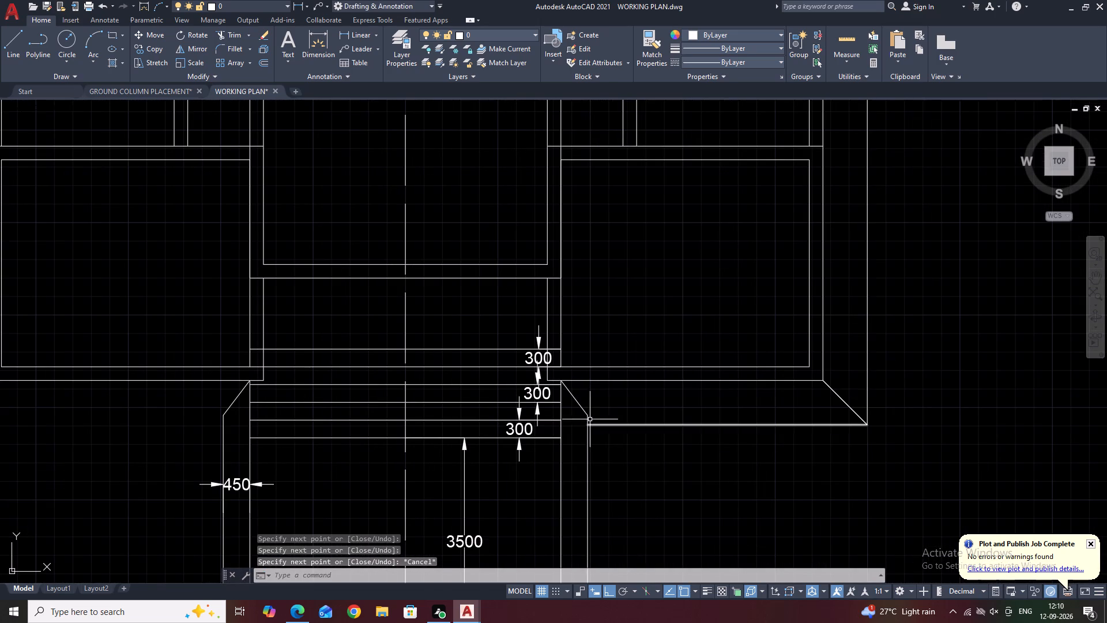
{"action": "left_click", "coordinate": [585, 412]}
{"action": "scroll", "coordinate": [583, 423], "scroll_direction": "up", "scroll_amount": 2}
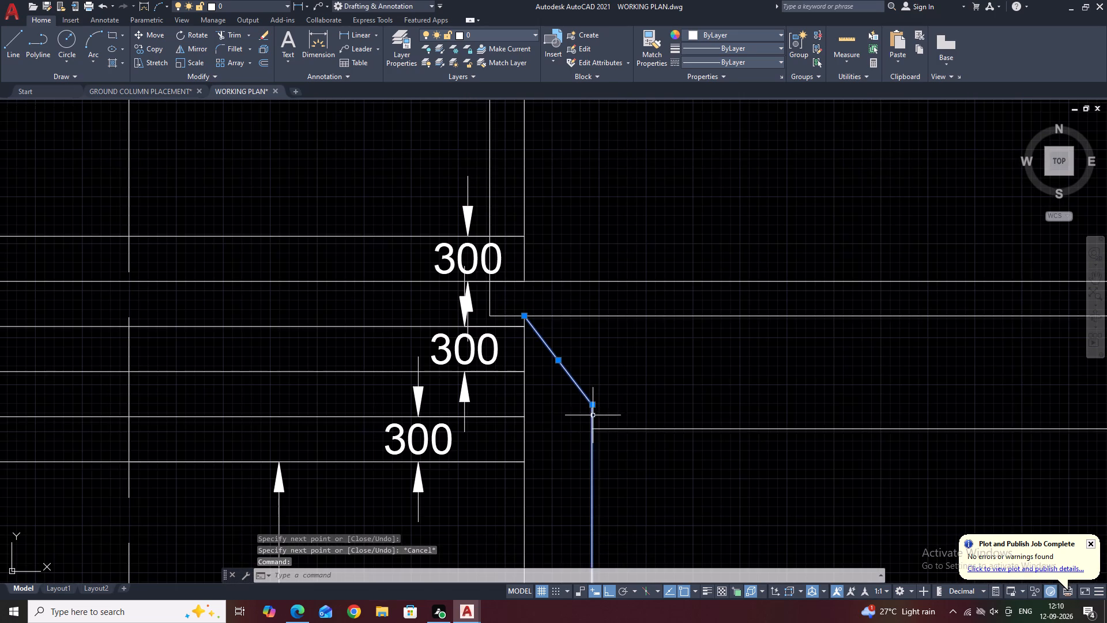
{"action": "left_click", "coordinate": [593, 415]}
{"action": "scroll", "coordinate": [592, 415], "scroll_direction": "up", "scroll_amount": 3}
{"action": "left_click", "coordinate": [585, 373]}
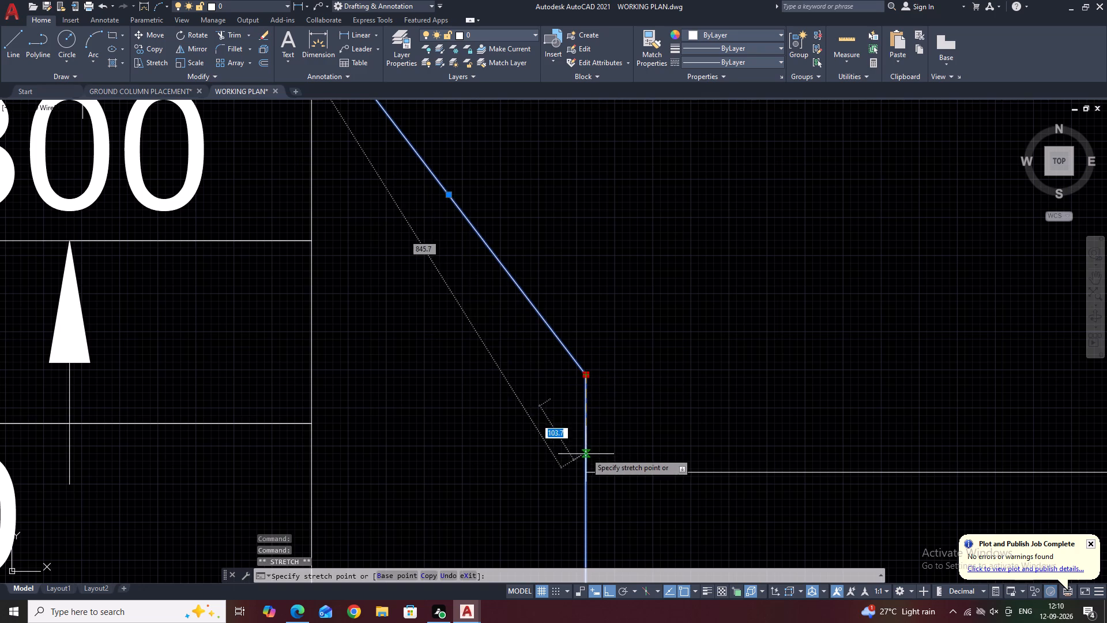
{"action": "left_click", "coordinate": [588, 472]}
{"action": "key", "text": "Escape"}
{"action": "scroll", "coordinate": [608, 393], "scroll_direction": "down", "scroll_amount": 5}
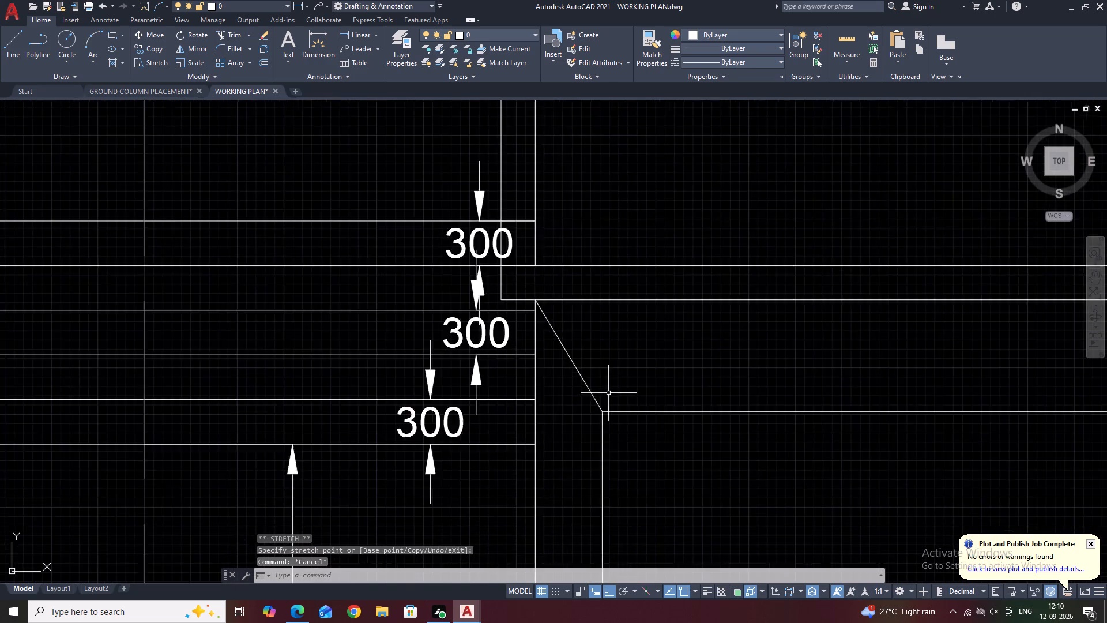
Mirror the right-side outline lines and corner diagonal about the plan's vertical centreline, keeping the source objects.
{"action": "scroll", "coordinate": [608, 393], "scroll_direction": "down", "scroll_amount": 6}
{"action": "scroll", "coordinate": [652, 389], "scroll_direction": "up", "scroll_amount": 3}
{"action": "left_click", "coordinate": [784, 368]}
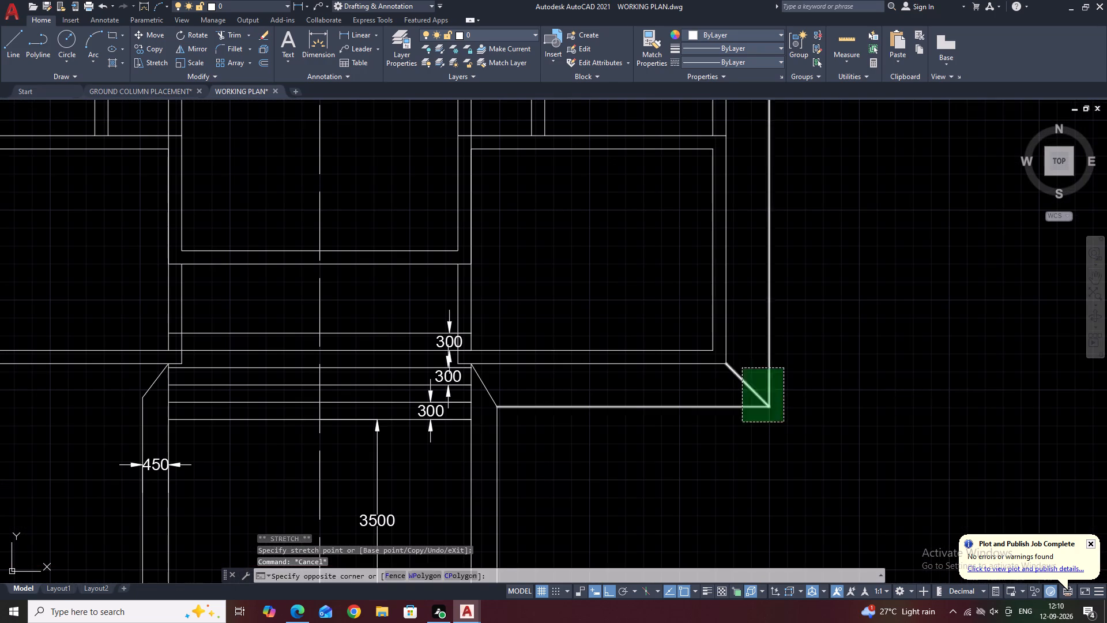
{"action": "left_click", "coordinate": [742, 422]}
{"action": "middle_click_drag", "start_coordinate": [765, 385], "coordinate": [803, 471]}
{"action": "scroll", "coordinate": [803, 471], "scroll_direction": "down", "scroll_amount": 3}
{"action": "scroll", "coordinate": [788, 385], "scroll_direction": "up", "scroll_amount": 3}
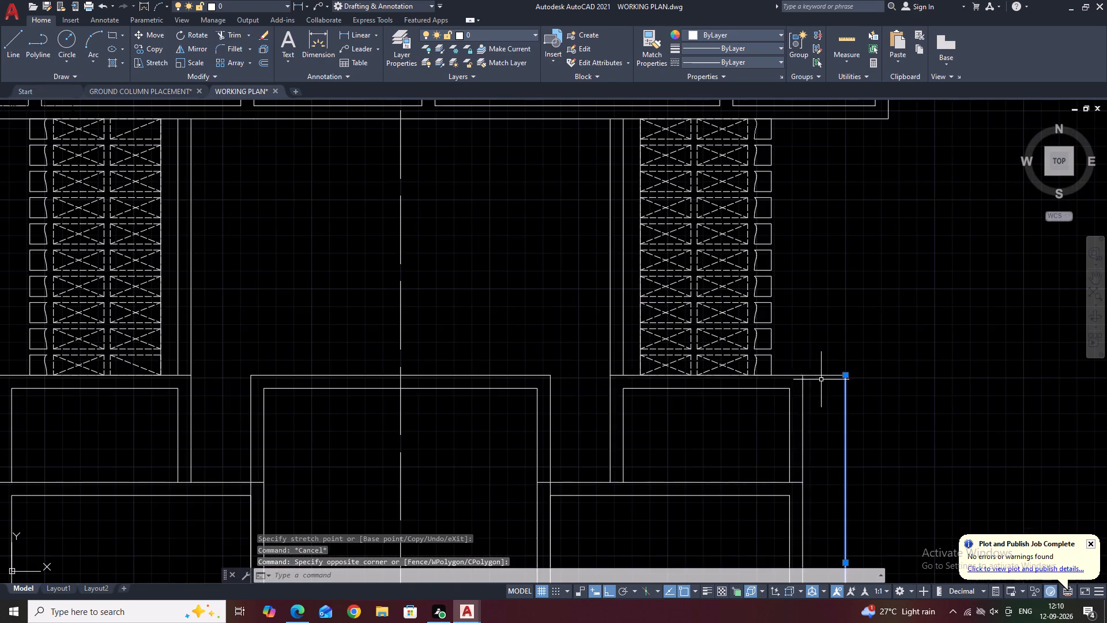
{"action": "scroll", "coordinate": [821, 378], "scroll_direction": "up", "scroll_amount": 2}
{"action": "left_click_drag", "start_coordinate": [845, 414], "coordinate": [842, 396]}
{"action": "left_click", "coordinate": [814, 350]}
{"action": "middle_click_drag", "start_coordinate": [842, 374], "coordinate": [799, 307]}
{"action": "type", "text": "MI"}
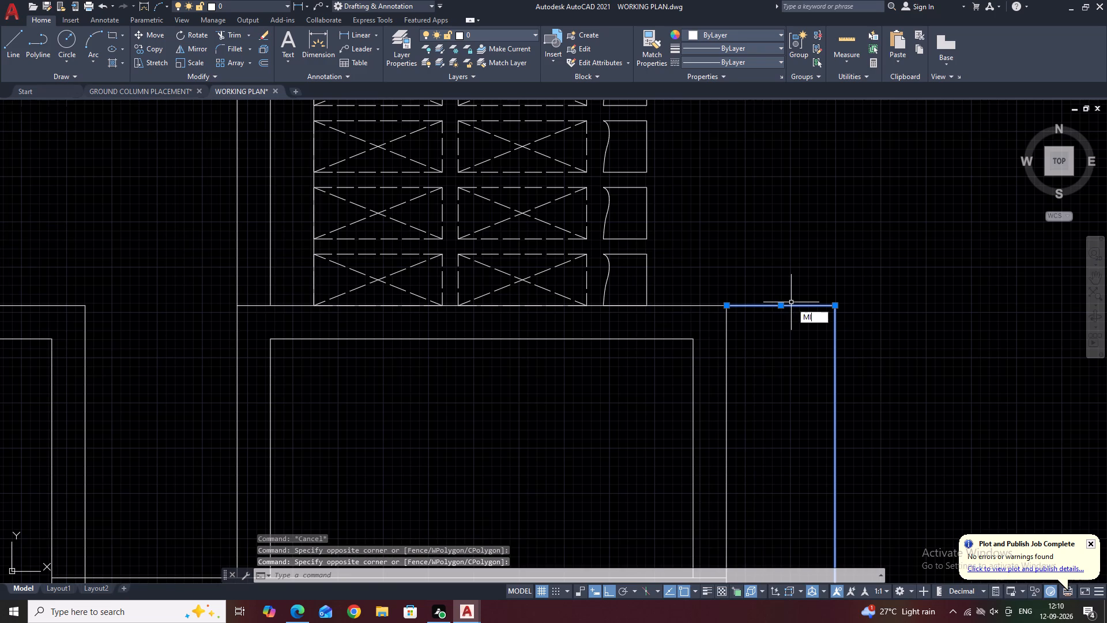
{"action": "key", "text": "space"}
{"action": "scroll", "coordinate": [791, 303], "scroll_direction": "down", "scroll_amount": 6}
{"action": "scroll", "coordinate": [684, 380], "scroll_direction": "up", "scroll_amount": 1}
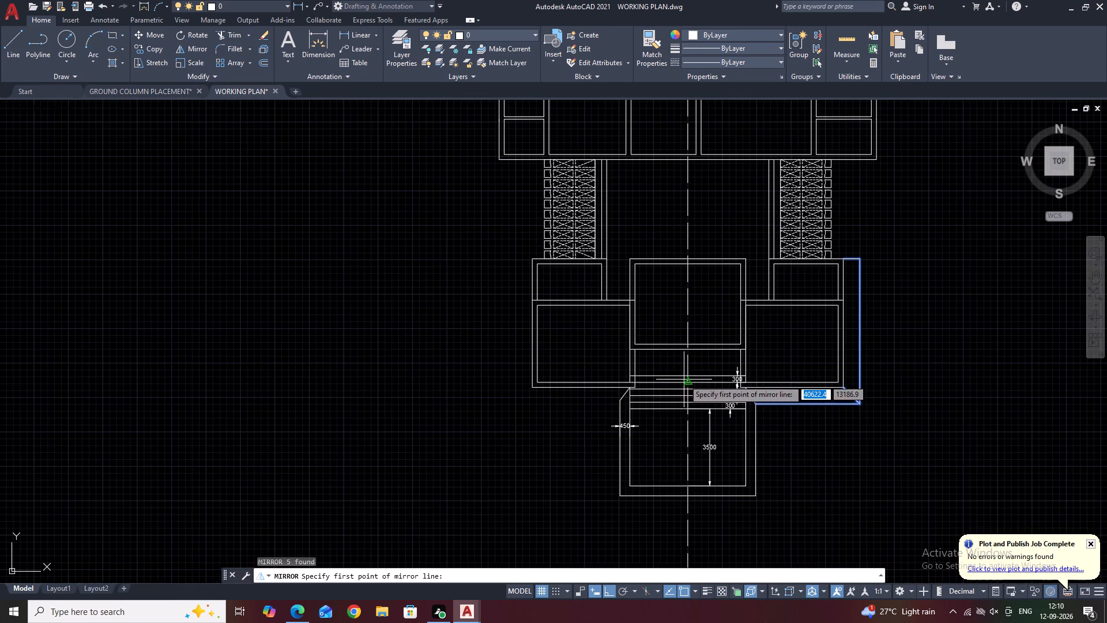
{"action": "left_click", "coordinate": [686, 374]}
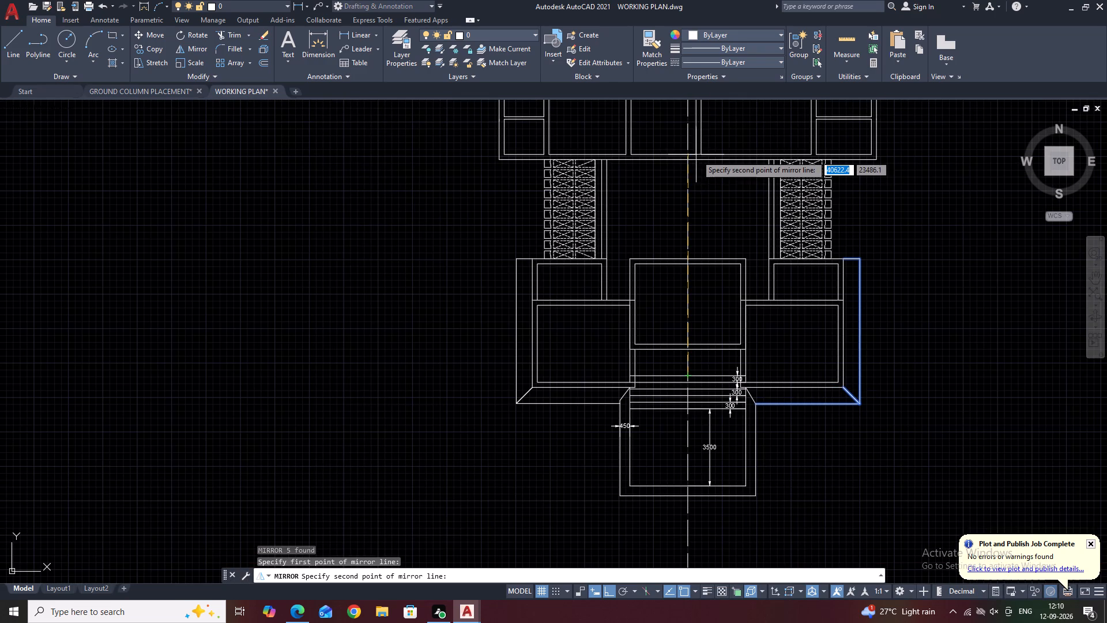
{"action": "left_click", "coordinate": [690, 160]}
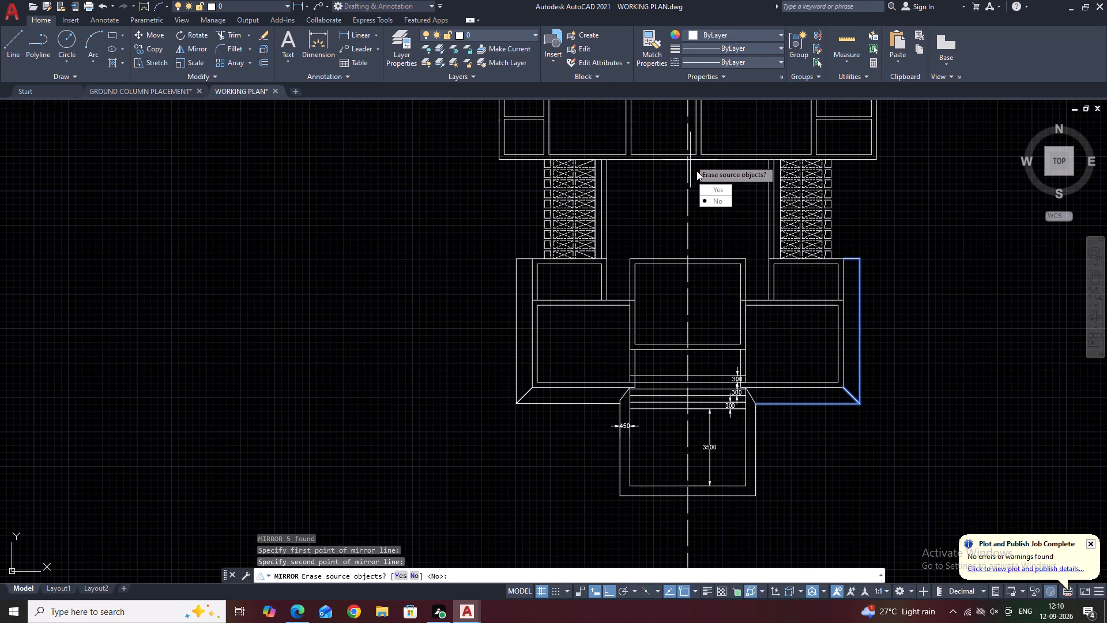
{"action": "left_click_drag", "start_coordinate": [718, 205], "coordinate": [690, 160]}
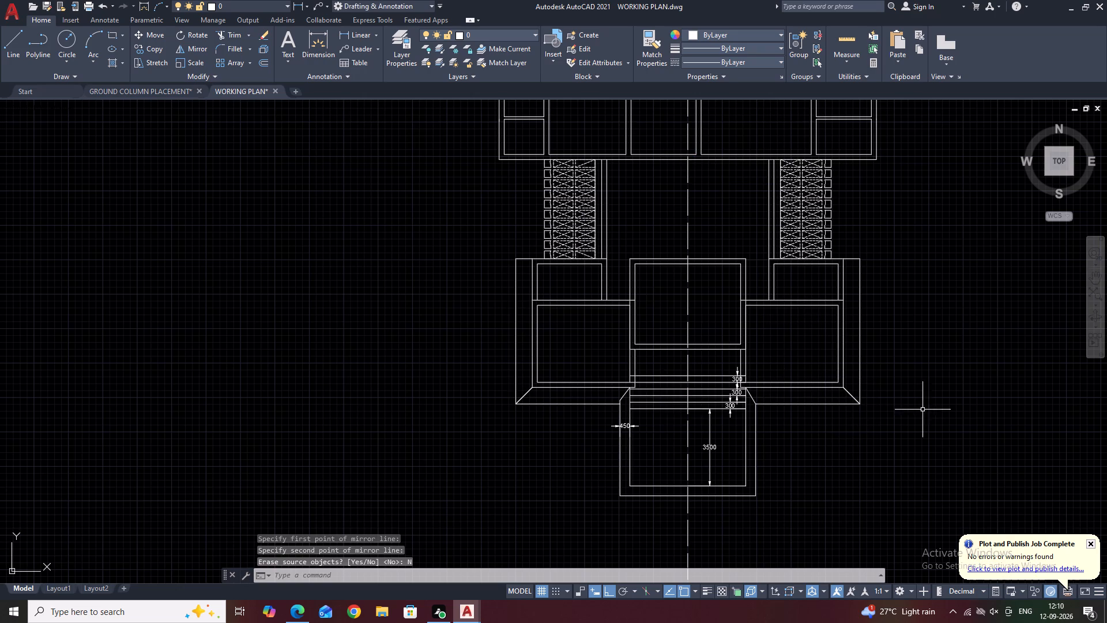
Lengthen the central block's right sloped line by 250 past its lower end, with Ortho turned off.
{"action": "middle_click_drag", "start_coordinate": [932, 408], "coordinate": [872, 354]}
{"action": "scroll", "coordinate": [852, 330], "scroll_direction": "up", "scroll_amount": 1}
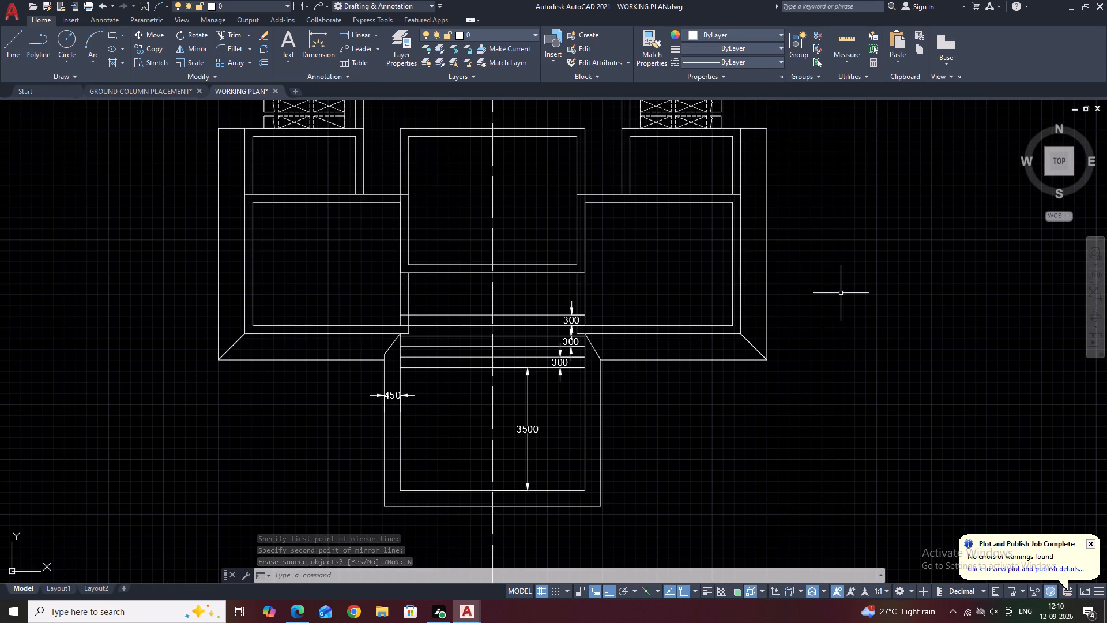
{"action": "middle_click_drag", "start_coordinate": [835, 275], "coordinate": [837, 291]}
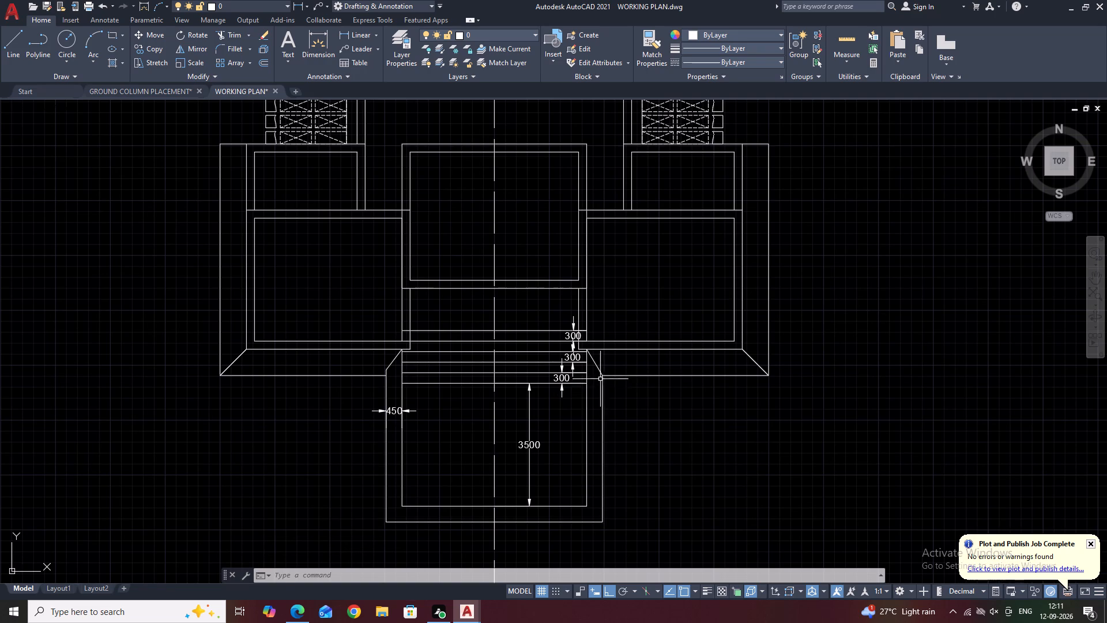
{"action": "scroll", "coordinate": [597, 375], "scroll_direction": "up", "scroll_amount": 2}
{"action": "left_click", "coordinate": [597, 365]}
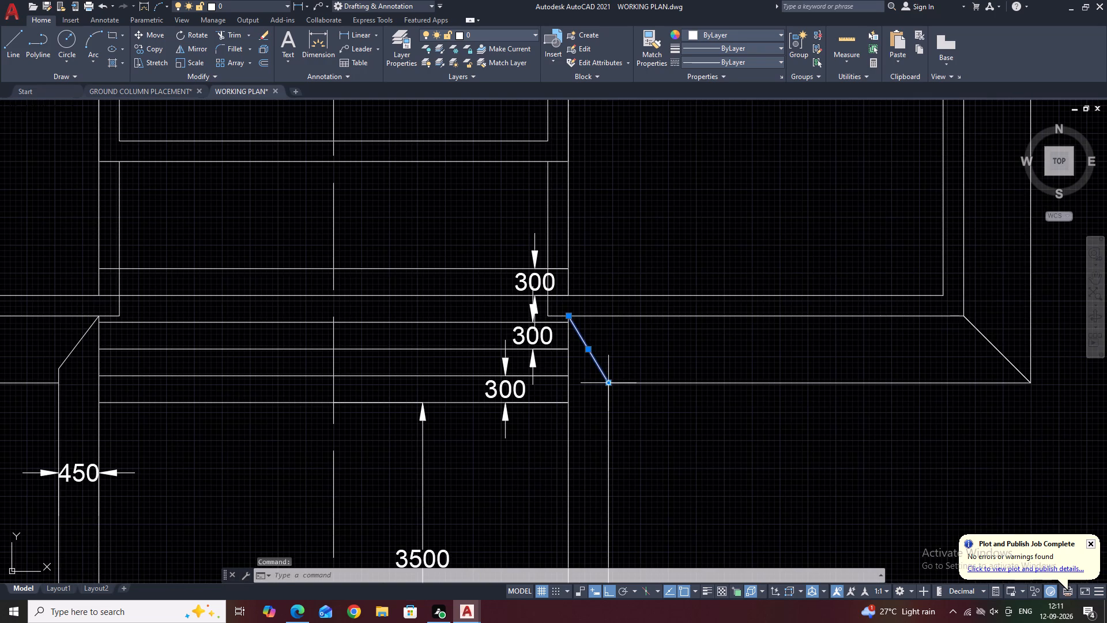
{"action": "left_click", "coordinate": [606, 381]}
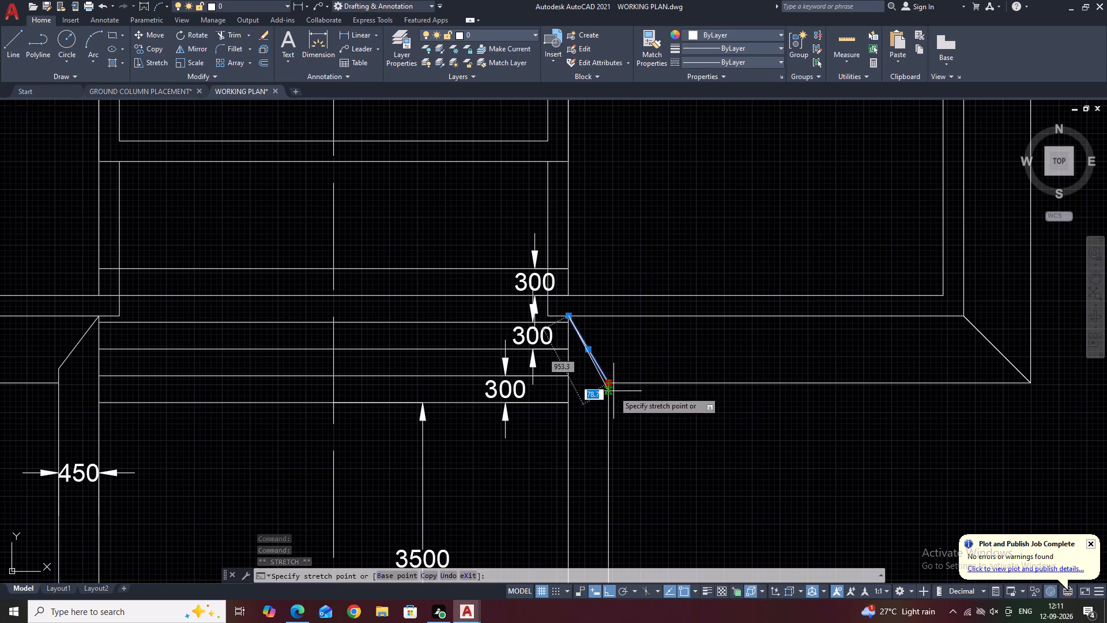
{"action": "scroll", "coordinate": [623, 404], "scroll_direction": "up", "scroll_amount": 2}
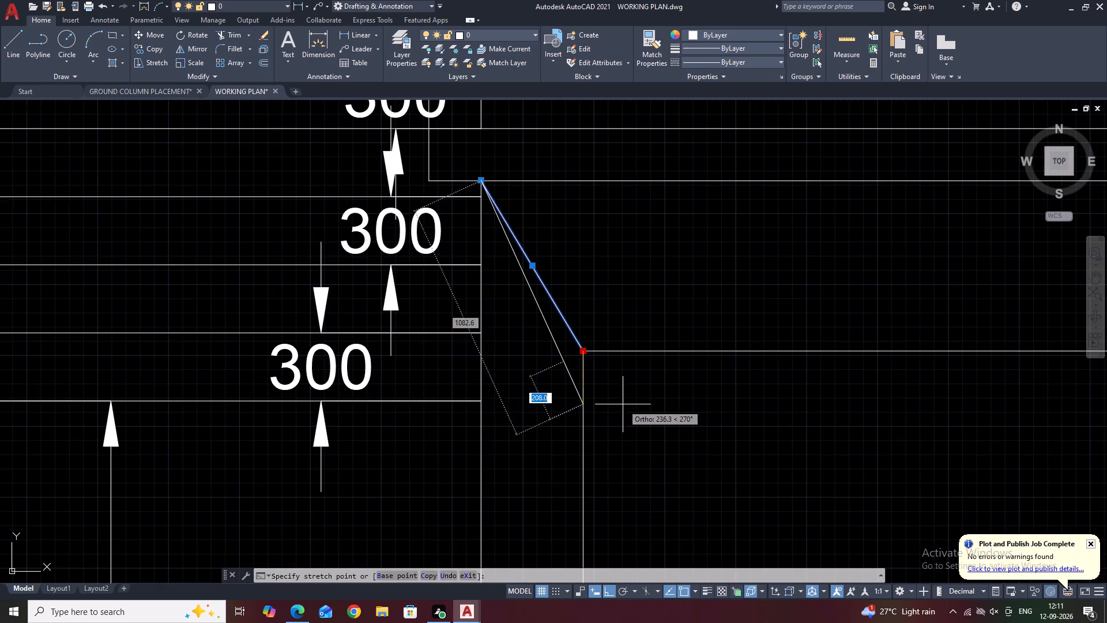
{"action": "key", "text": "F8"}
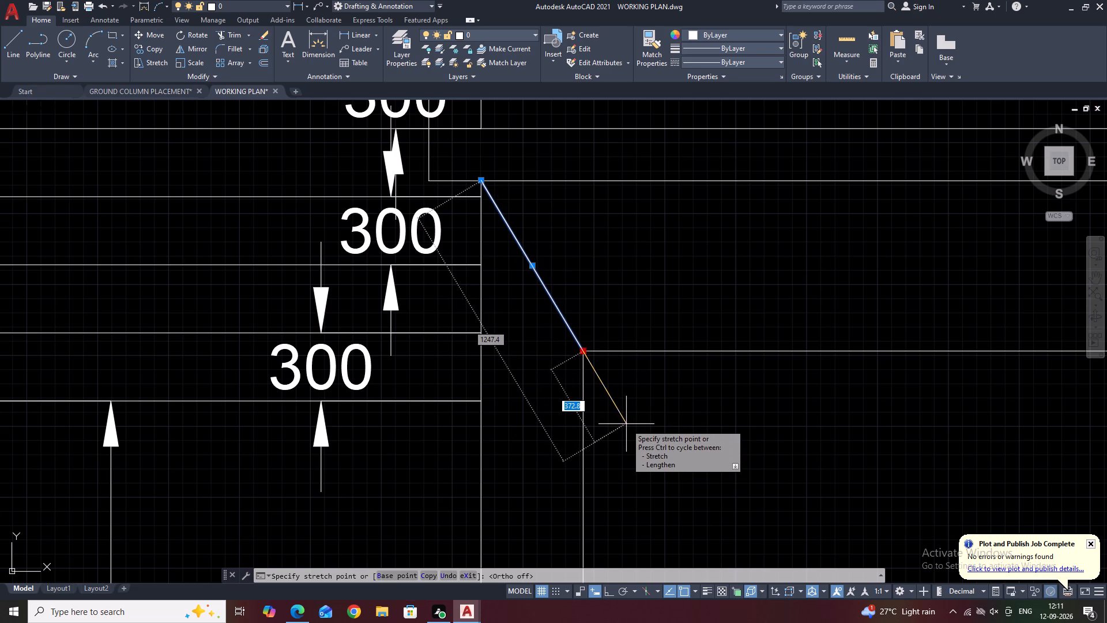
{"action": "type", "text": "250"}
{"action": "key", "text": "Return"}
{"action": "key", "text": "Escape"}
{"action": "scroll", "coordinate": [623, 415], "scroll_direction": "down", "scroll_amount": 2}
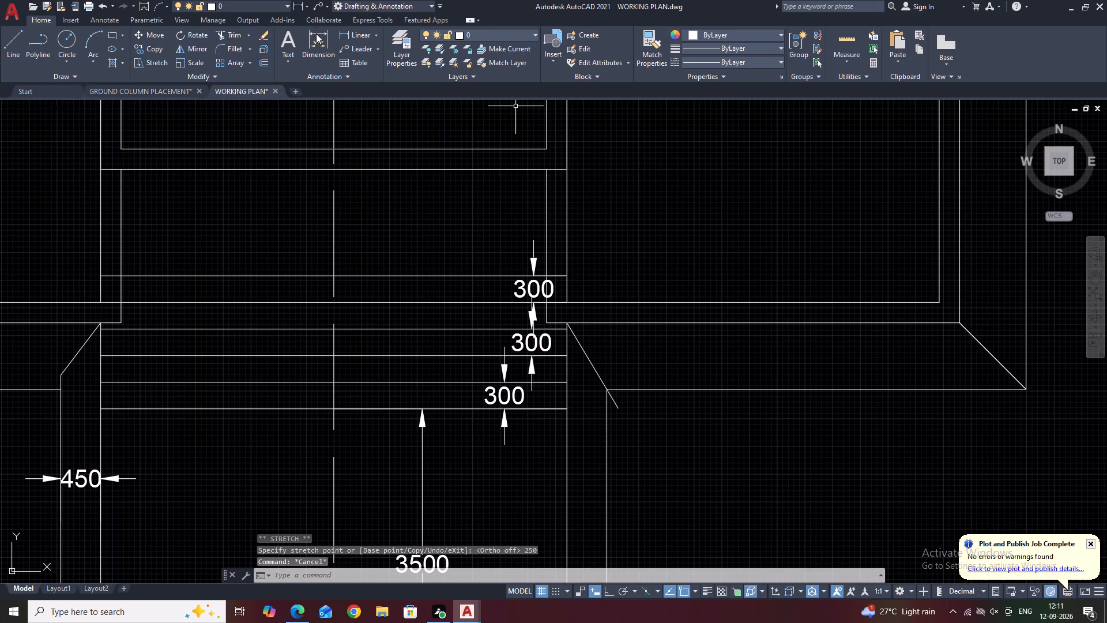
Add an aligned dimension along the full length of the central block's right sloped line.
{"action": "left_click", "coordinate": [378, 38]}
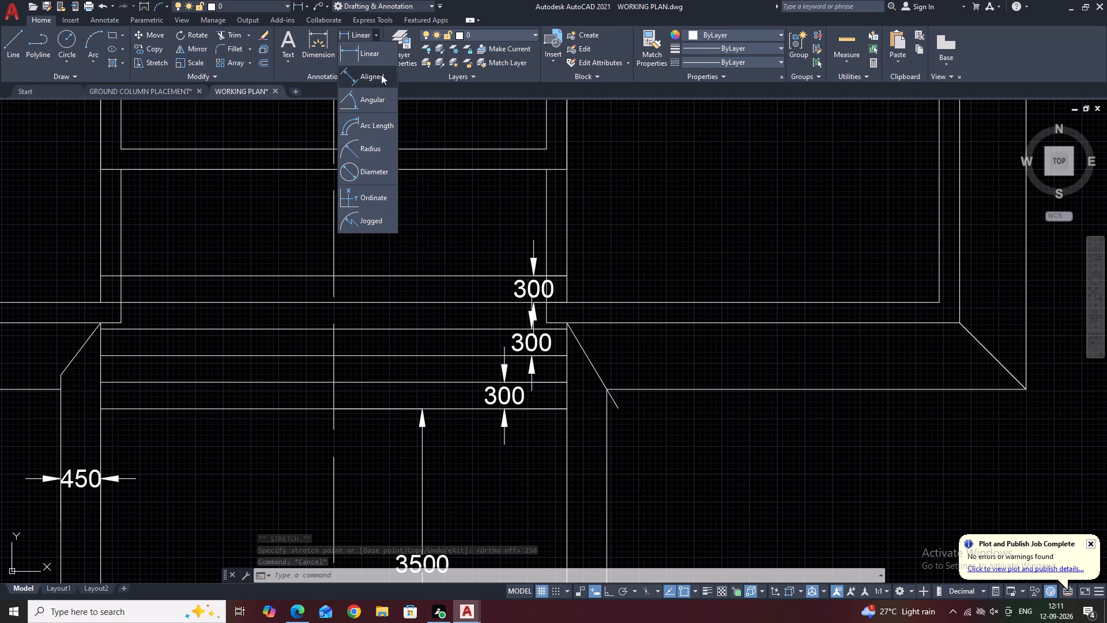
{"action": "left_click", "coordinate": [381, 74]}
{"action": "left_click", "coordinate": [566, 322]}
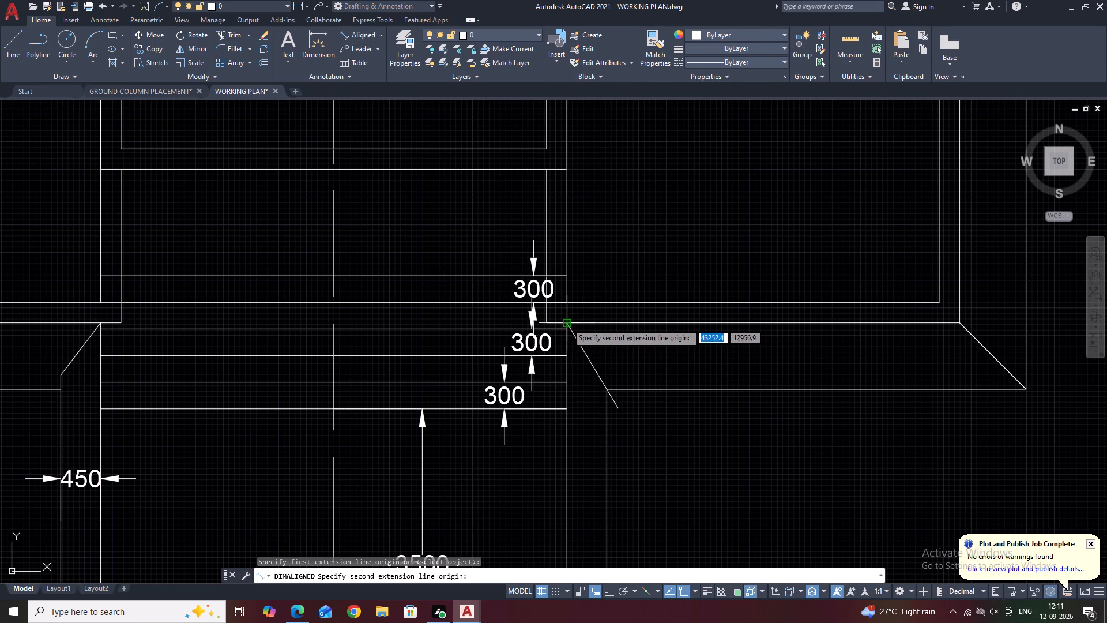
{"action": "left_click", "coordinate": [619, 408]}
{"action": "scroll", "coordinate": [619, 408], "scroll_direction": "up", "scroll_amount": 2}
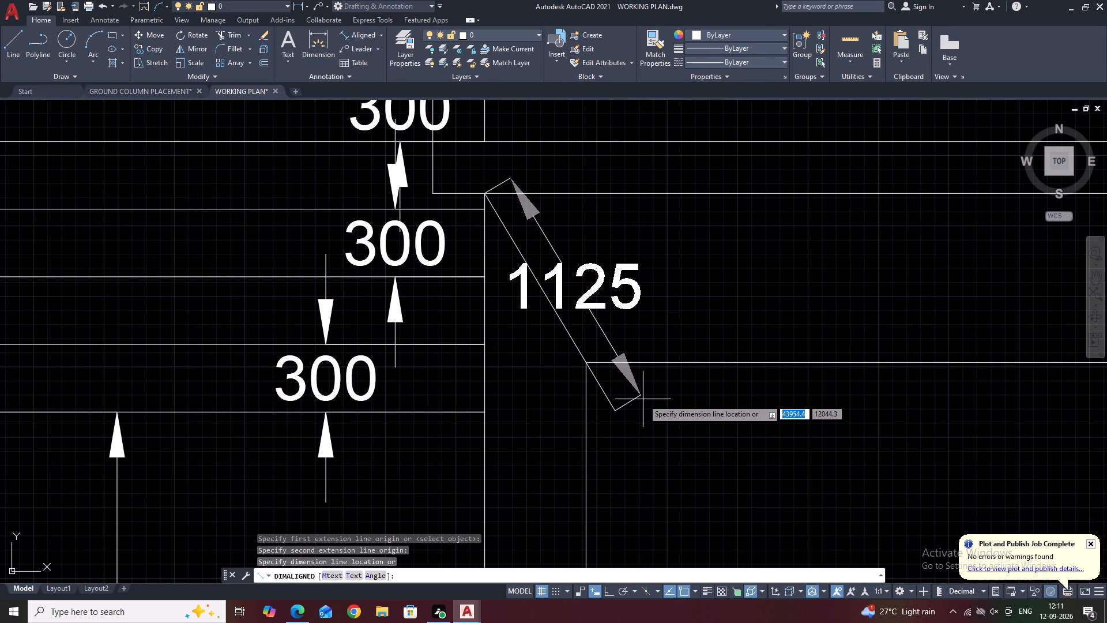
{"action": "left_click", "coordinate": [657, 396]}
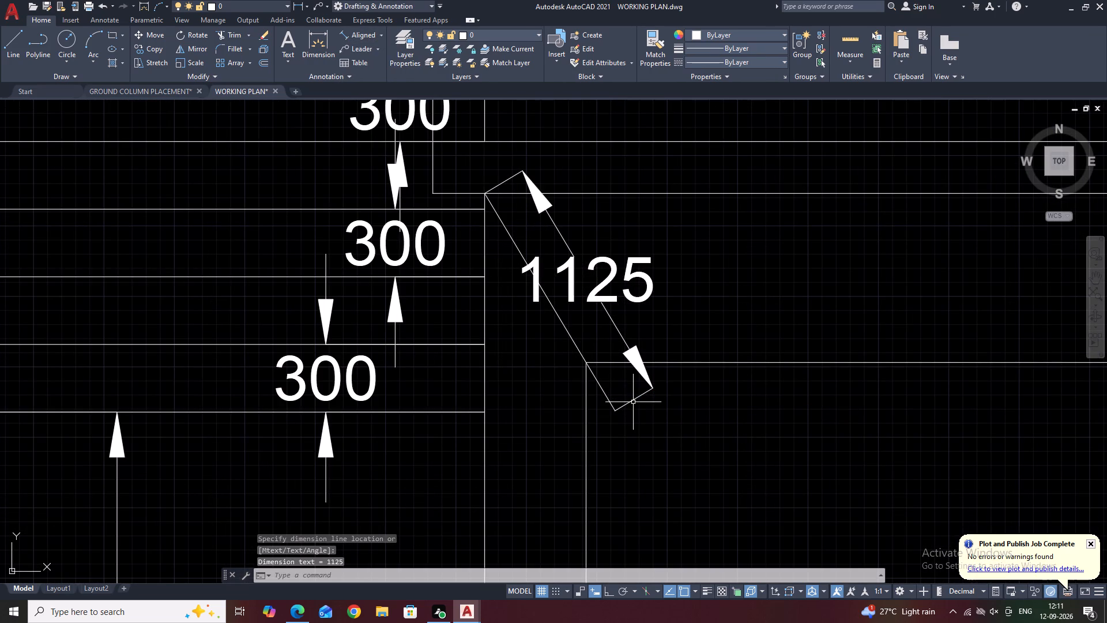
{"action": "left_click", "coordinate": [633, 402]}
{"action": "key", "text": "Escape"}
Measure the right sloped line from its upper end to the outline corner it crosses, using an aligned dimension.
{"action": "left_click", "coordinate": [354, 34]}
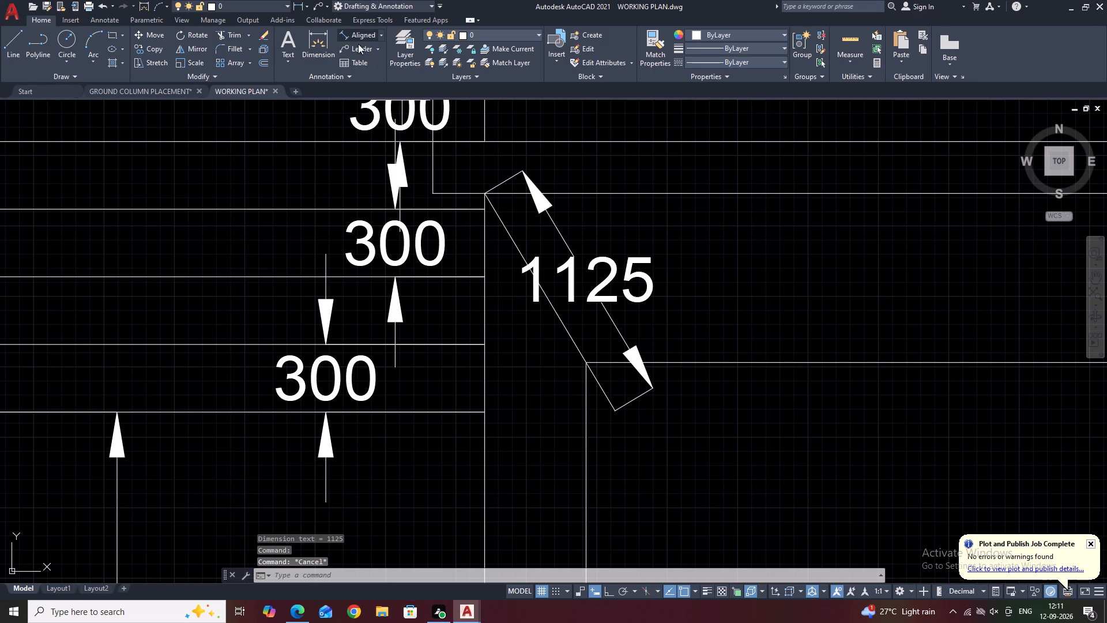
{"action": "left_click", "coordinate": [488, 194]}
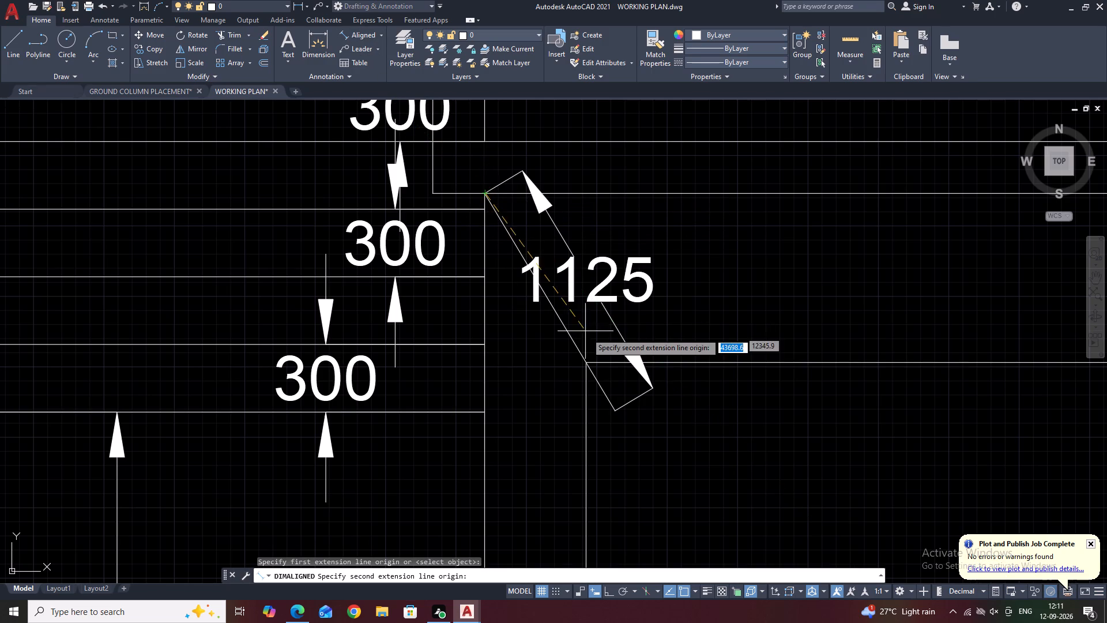
{"action": "left_click", "coordinate": [584, 366]}
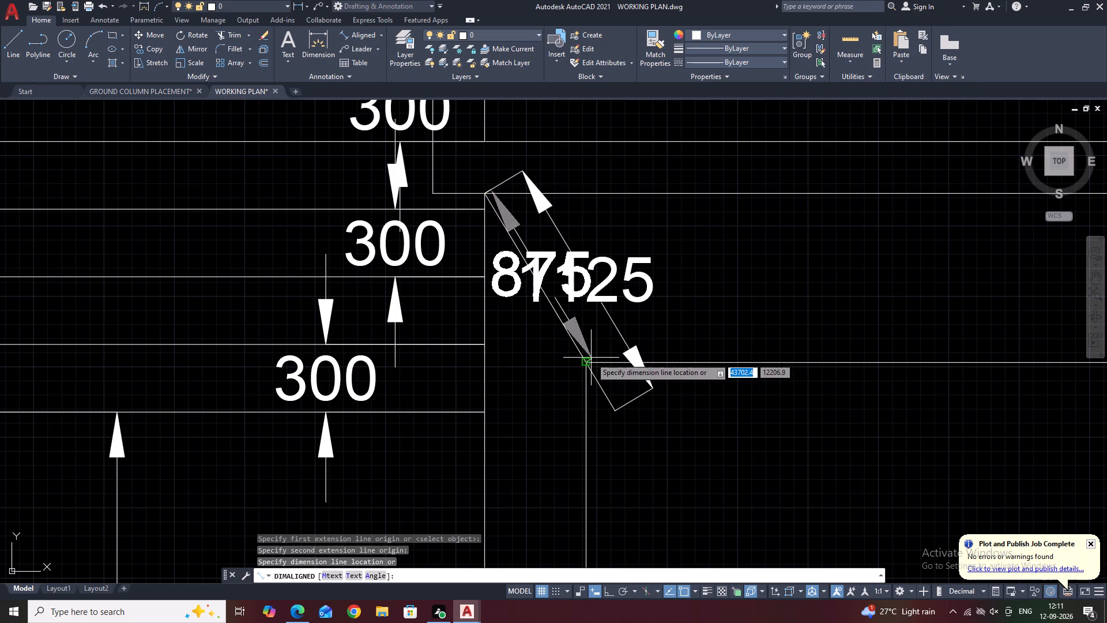
{"action": "key", "text": "Escape"}
Erase the central block's right sloped line together with its aligned dimension.
{"action": "scroll", "coordinate": [619, 351], "scroll_direction": "down", "scroll_amount": 3}
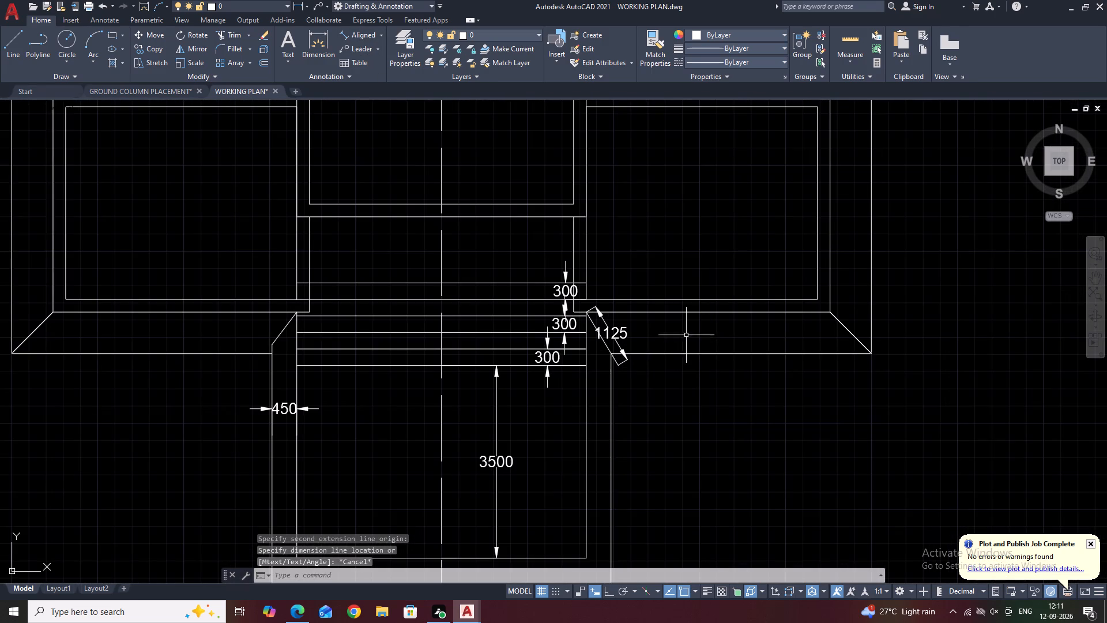
{"action": "middle_click_drag", "start_coordinate": [686, 344], "coordinate": [692, 366]}
{"action": "left_click", "coordinate": [634, 358]}
{"action": "left_click", "coordinate": [607, 359]}
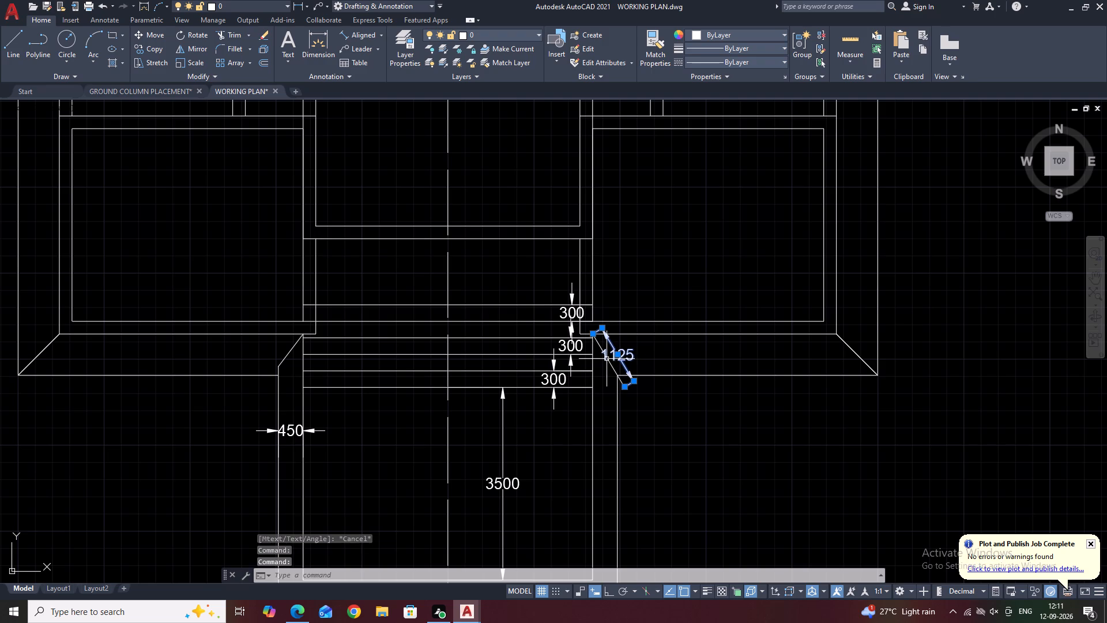
{"action": "left_click", "coordinate": [599, 362]}
{"action": "left_click", "coordinate": [599, 348]}
{"action": "left_click", "coordinate": [604, 355]}
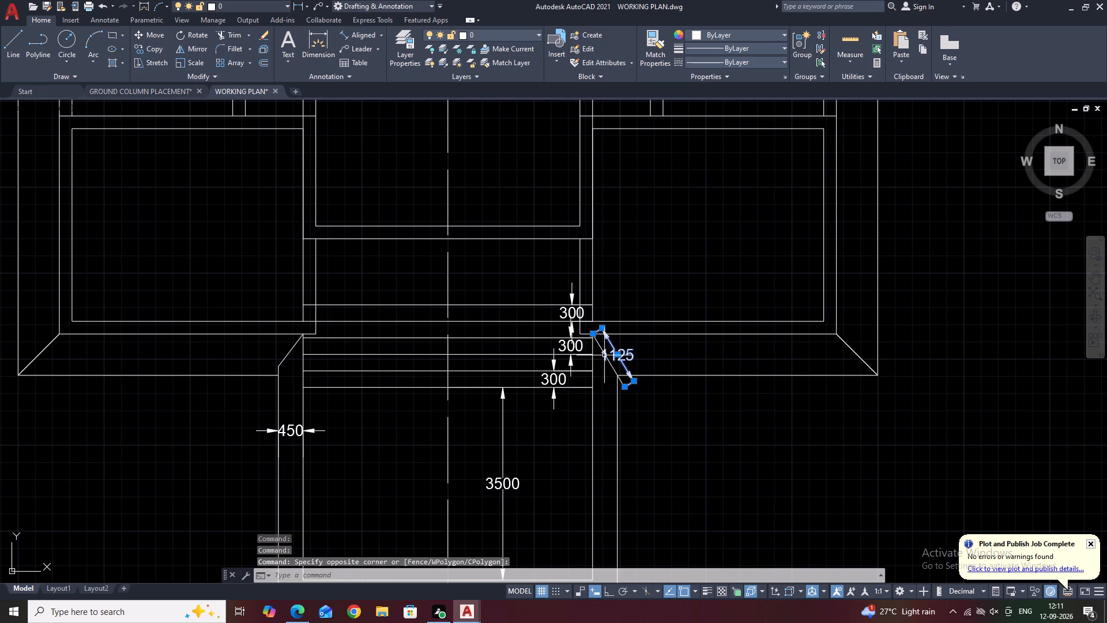
{"action": "left_click", "coordinate": [604, 348]}
{"action": "left_click", "coordinate": [601, 358]}
{"action": "left_click", "coordinate": [605, 347]}
{"action": "key", "text": "Delete"}
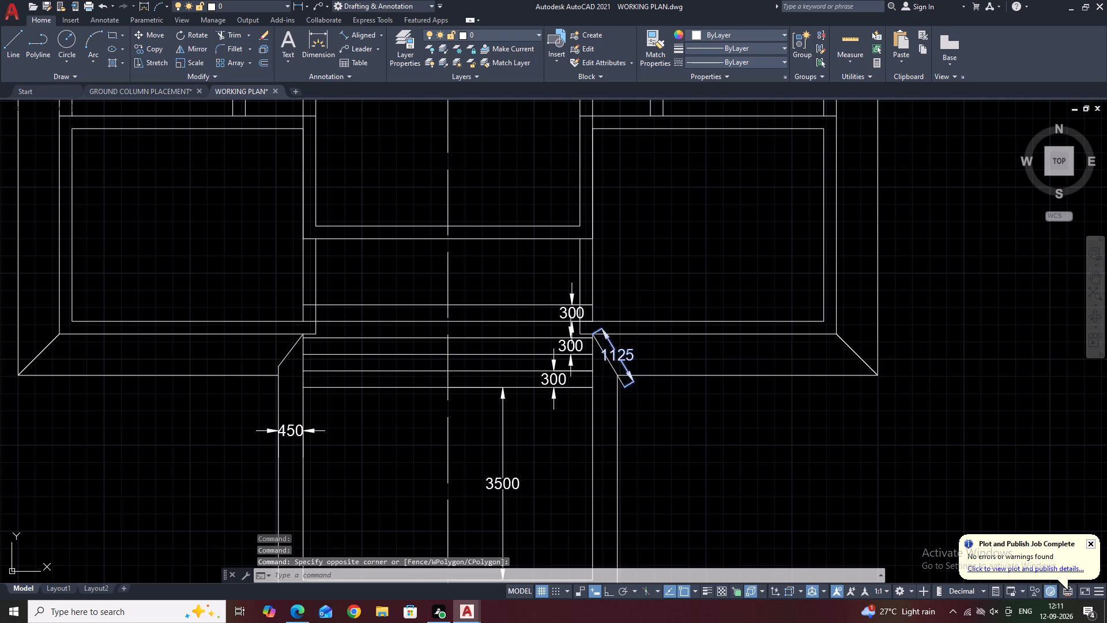
{"action": "left_click", "coordinate": [611, 358]}
{"action": "left_click", "coordinate": [605, 363]}
{"action": "key", "text": "Delete"}
Measure the central block's left sloped line between its two ends, using an aligned dimension.
{"action": "middle_click_drag", "start_coordinate": [586, 398], "coordinate": [707, 400]}
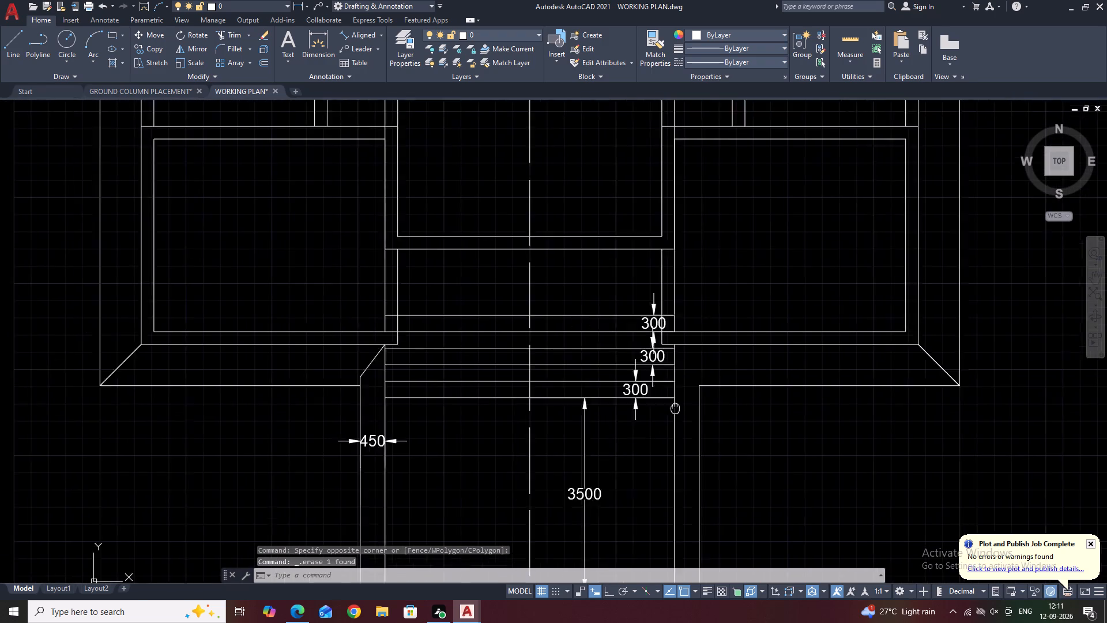
{"action": "middle_click_drag", "start_coordinate": [707, 400], "coordinate": [730, 389]}
{"action": "left_click", "coordinate": [364, 35]}
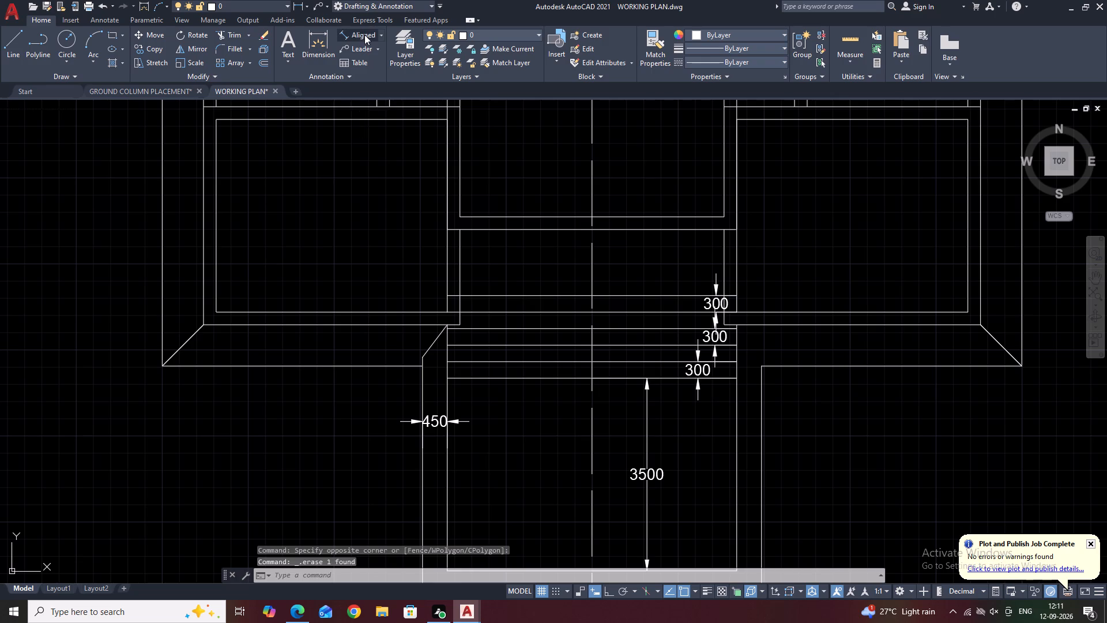
{"action": "left_click", "coordinate": [423, 358]}
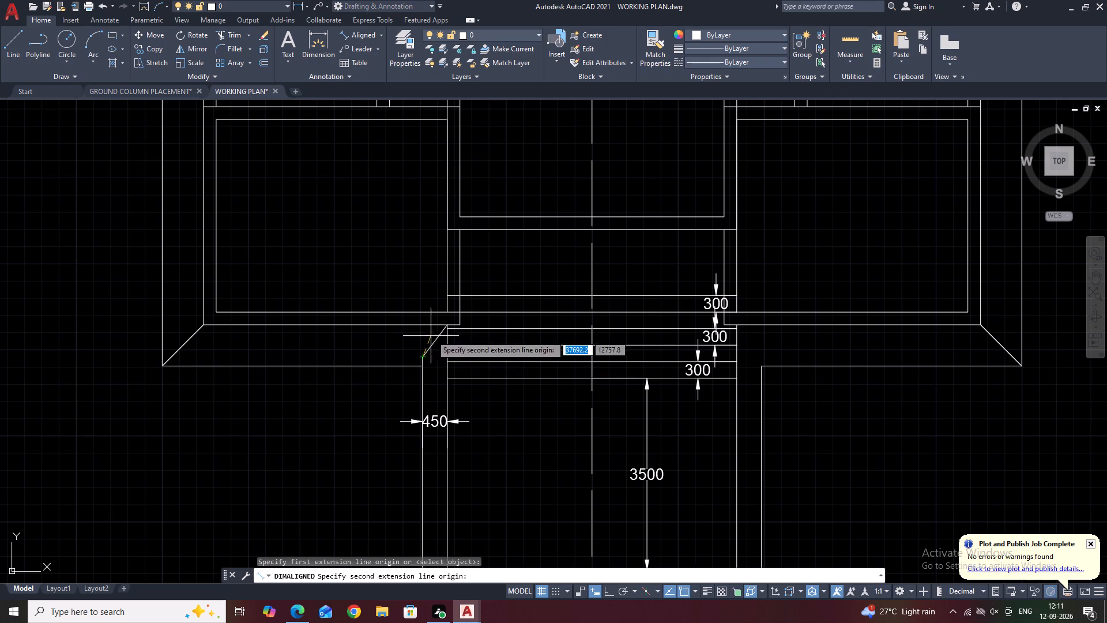
{"action": "scroll", "coordinate": [447, 326], "scroll_direction": "up", "scroll_amount": 2}
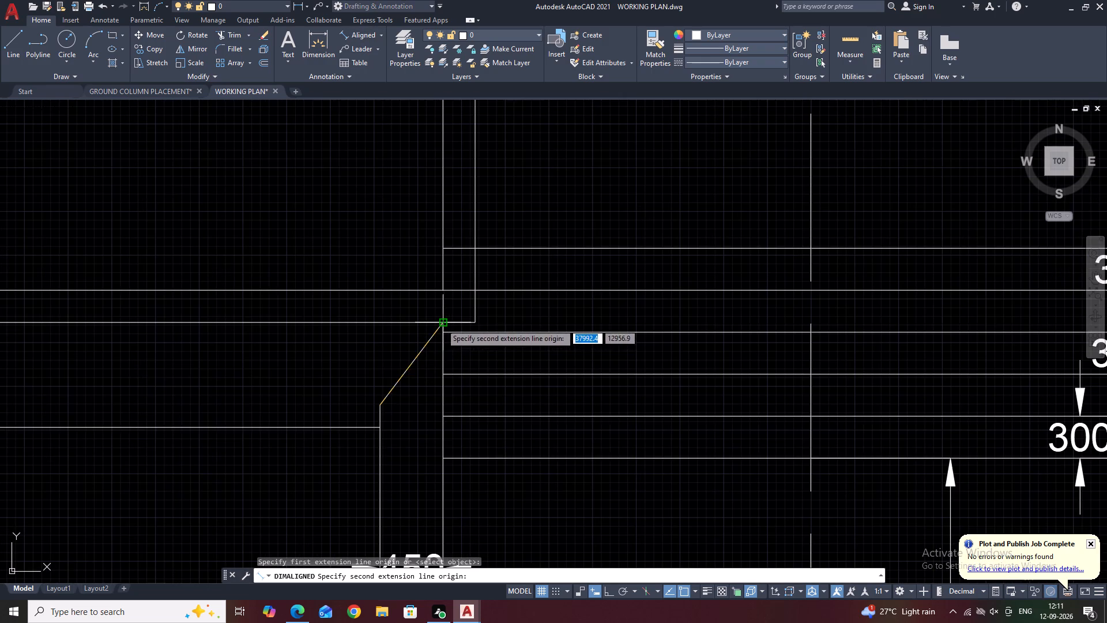
{"action": "left_click", "coordinate": [441, 322]}
{"action": "key", "text": "Escape"}
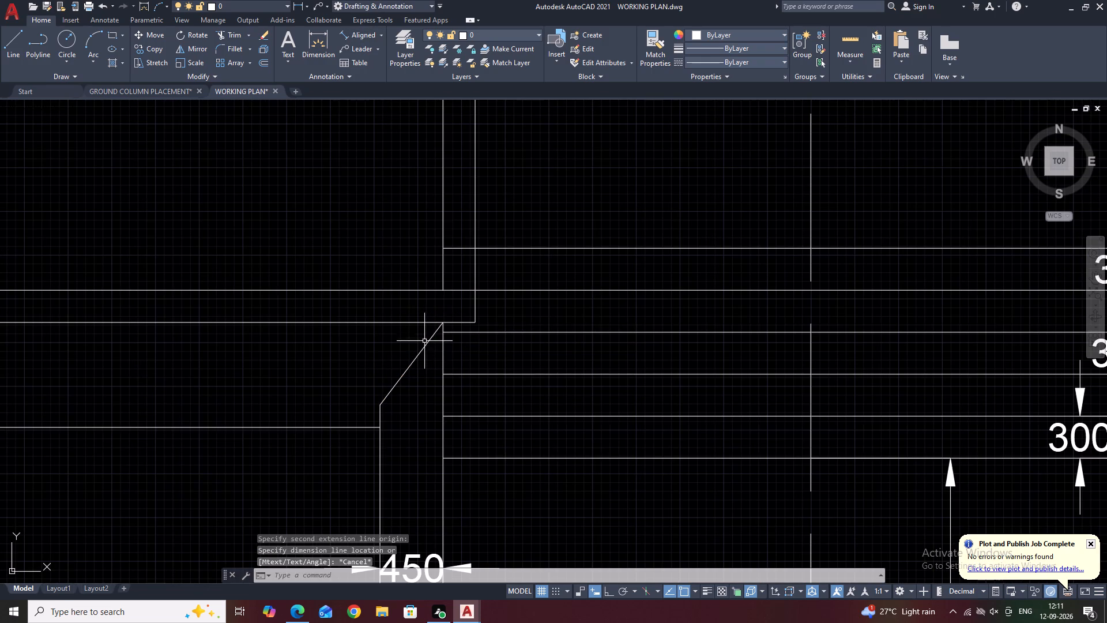
Erase the central block's left sloped line.
{"action": "left_click", "coordinate": [426, 346]}
{"action": "key", "text": "Delete"}
{"action": "scroll", "coordinate": [419, 343], "scroll_direction": "down", "scroll_amount": 3}
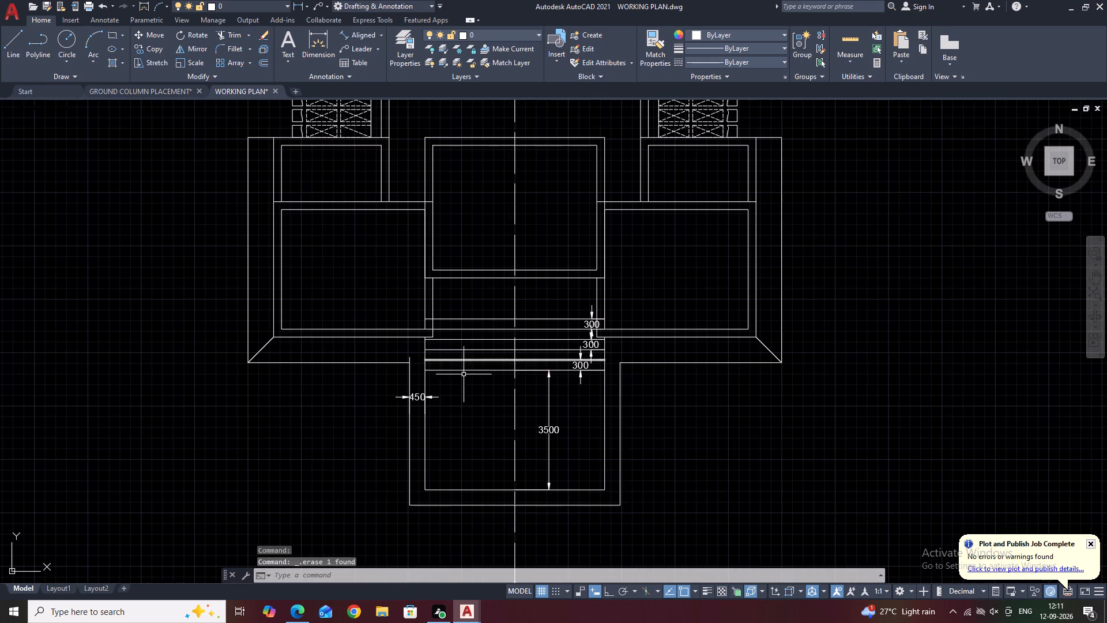
Stretch the right outline's bottom line inward to the central block's inner wall line.
{"action": "scroll", "coordinate": [627, 378], "scroll_direction": "up", "scroll_amount": 2}
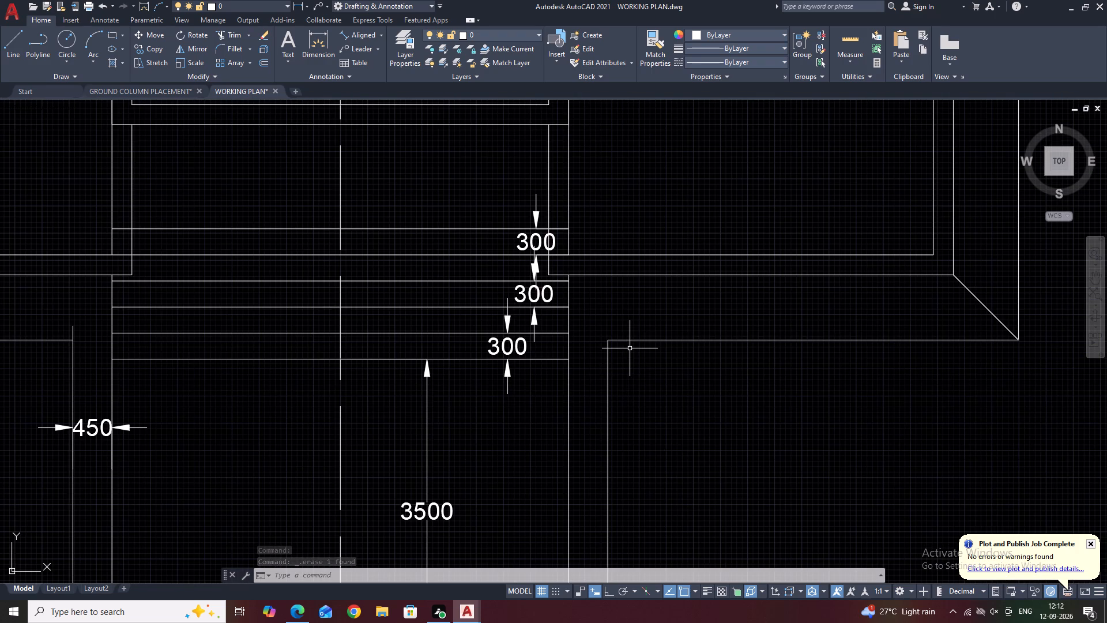
{"action": "left_click", "coordinate": [652, 339]}
{"action": "left_click", "coordinate": [632, 356]}
{"action": "left_click", "coordinate": [616, 341]}
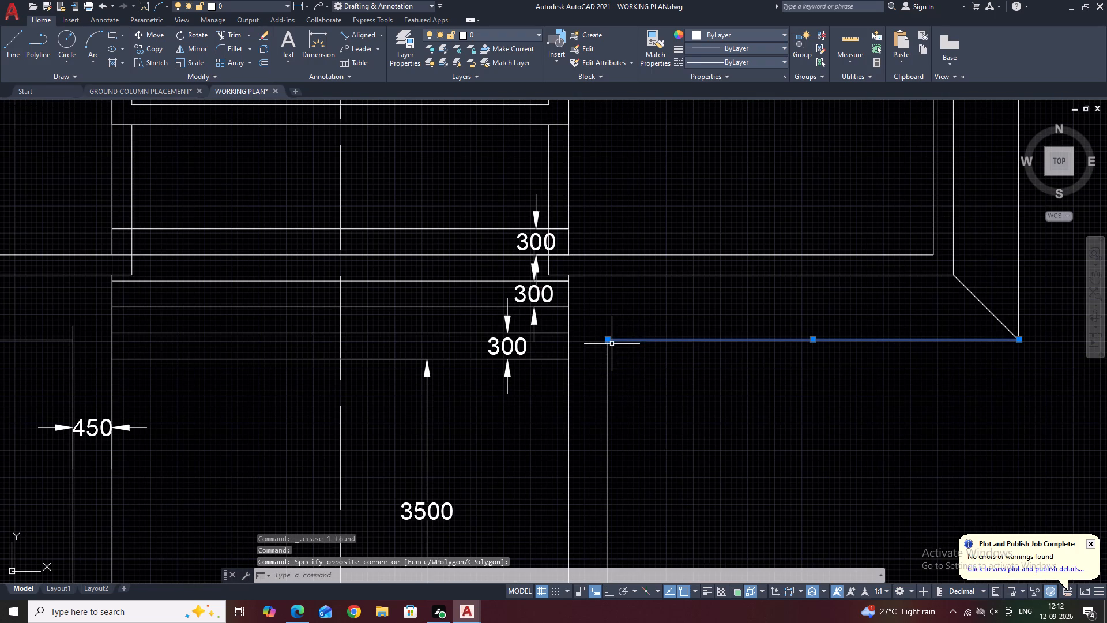
{"action": "left_click", "coordinate": [608, 341]}
{"action": "left_click", "coordinate": [568, 340]}
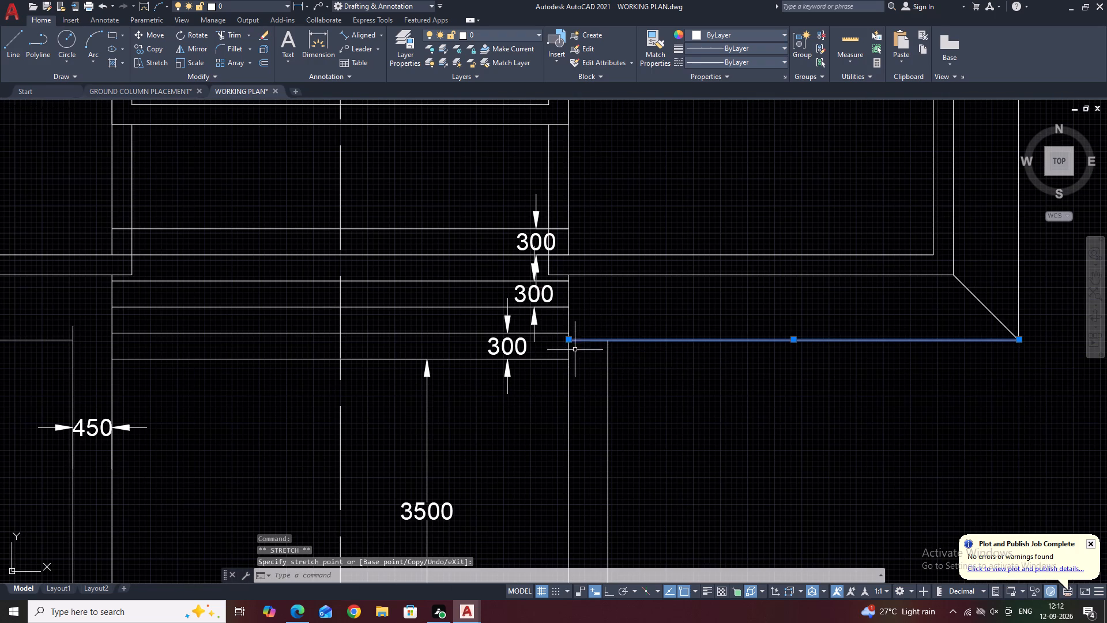
Stretch the left outline's bottom line inward to the central block's inner wall line.
{"action": "scroll", "coordinate": [632, 398], "scroll_direction": "down", "scroll_amount": 5}
{"action": "scroll", "coordinate": [544, 389], "scroll_direction": "up", "scroll_amount": 4}
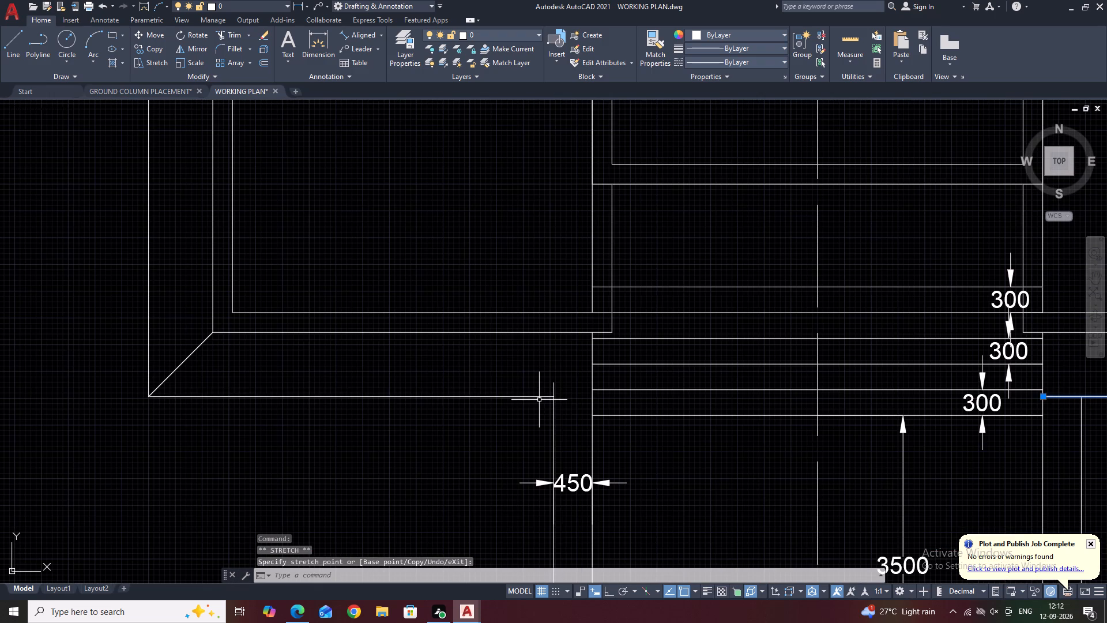
{"action": "left_click", "coordinate": [539, 400]}
{"action": "left_click", "coordinate": [537, 385]}
{"action": "left_click", "coordinate": [553, 396]}
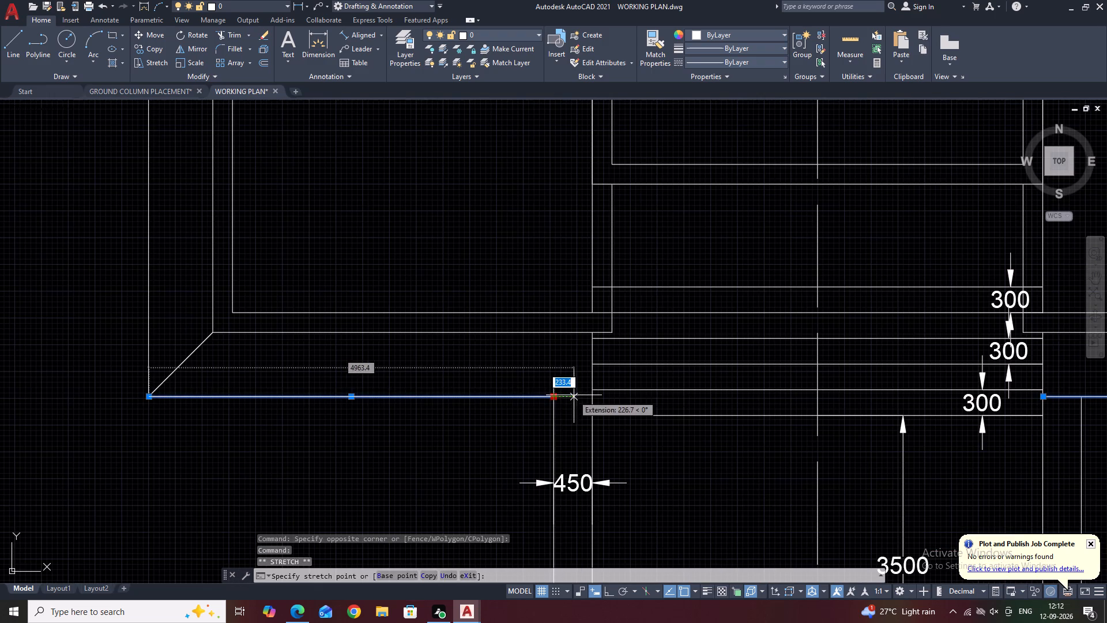
{"action": "left_click", "coordinate": [593, 397]}
Stretch the upper end of the central block's left outer wall down to the outline's bottom line, and clear the selection.
{"action": "left_click", "coordinate": [562, 387]}
{"action": "left_click", "coordinate": [548, 388]}
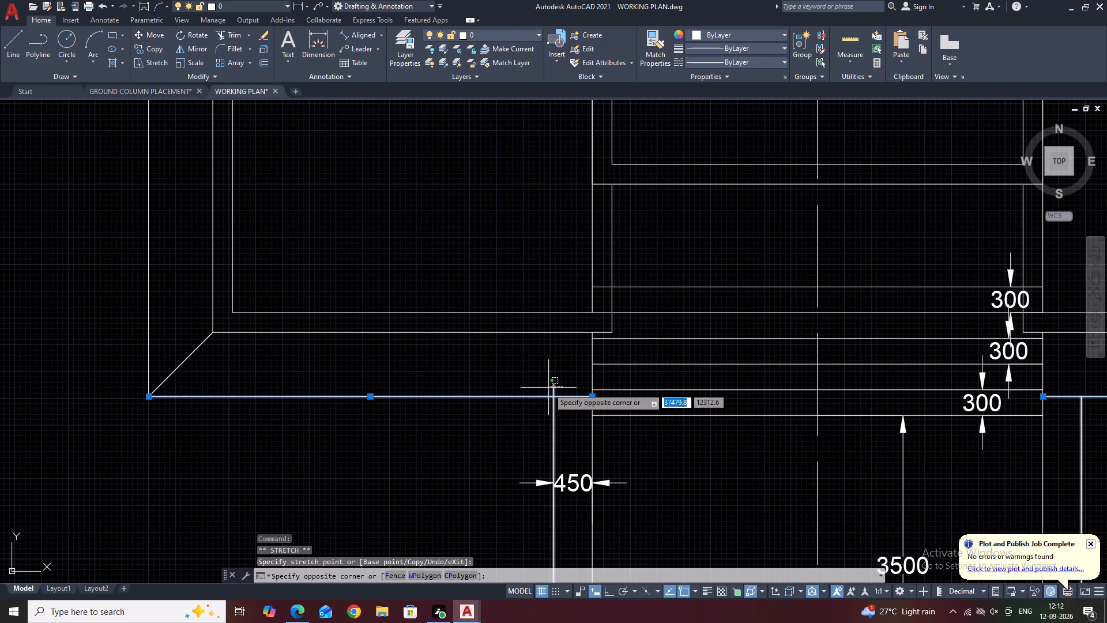
{"action": "scroll", "coordinate": [548, 388], "scroll_direction": "up", "scroll_amount": 1}
{"action": "left_click", "coordinate": [554, 380]}
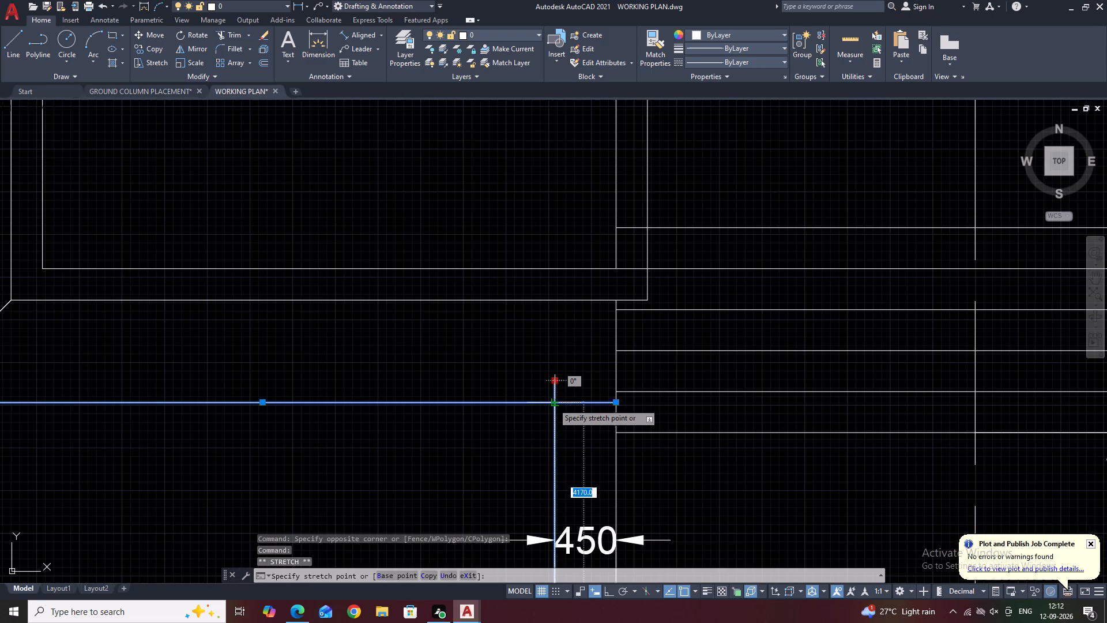
{"action": "left_click", "coordinate": [556, 403]}
{"action": "scroll", "coordinate": [402, 417], "scroll_direction": "down", "scroll_amount": 6}
{"action": "scroll", "coordinate": [498, 424], "scroll_direction": "up", "scroll_amount": 5}
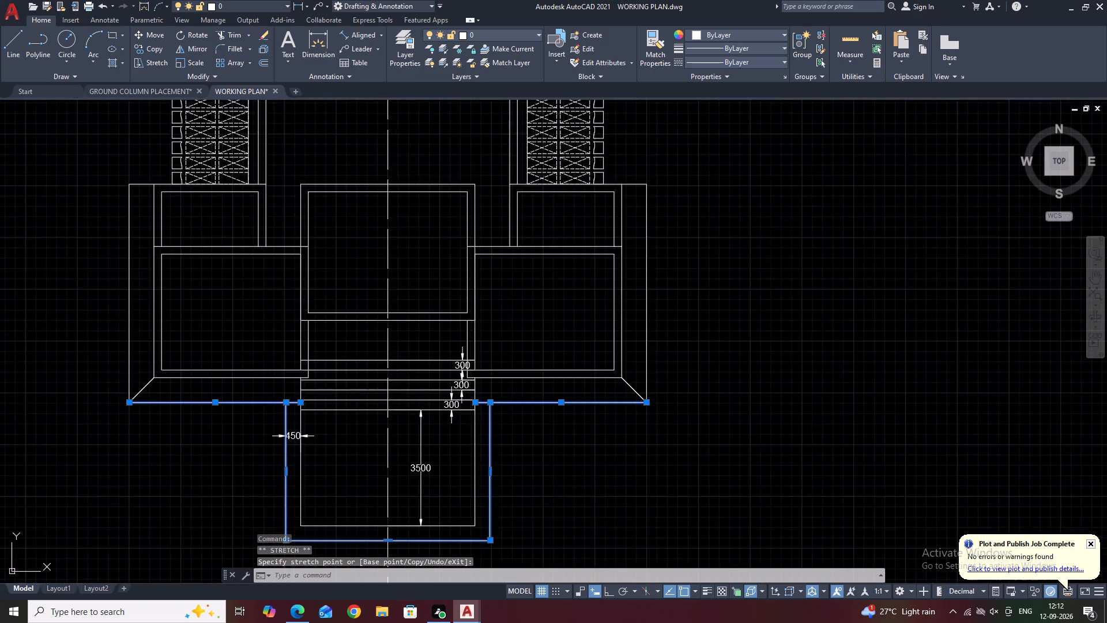
{"action": "middle_click_drag", "start_coordinate": [485, 401], "coordinate": [647, 393]}
{"action": "right_click", "coordinate": [733, 428]}
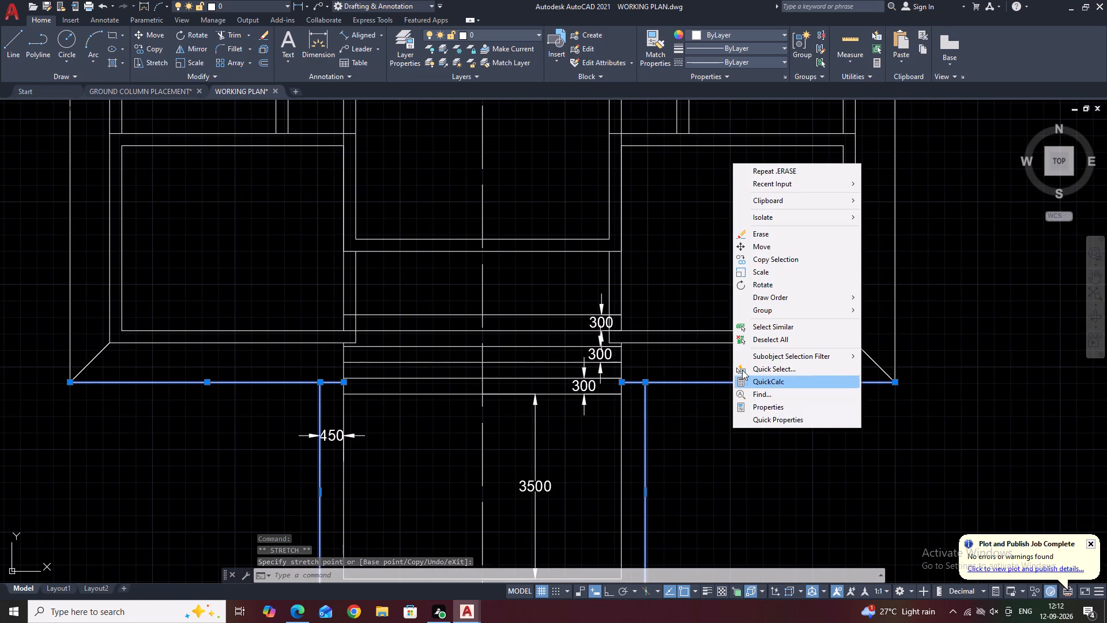
{"action": "left_click", "coordinate": [762, 340]}
Review the revised plan from the lower rooms and central block up to the upper room block.
{"action": "scroll", "coordinate": [756, 397], "scroll_direction": "down", "scroll_amount": 2}
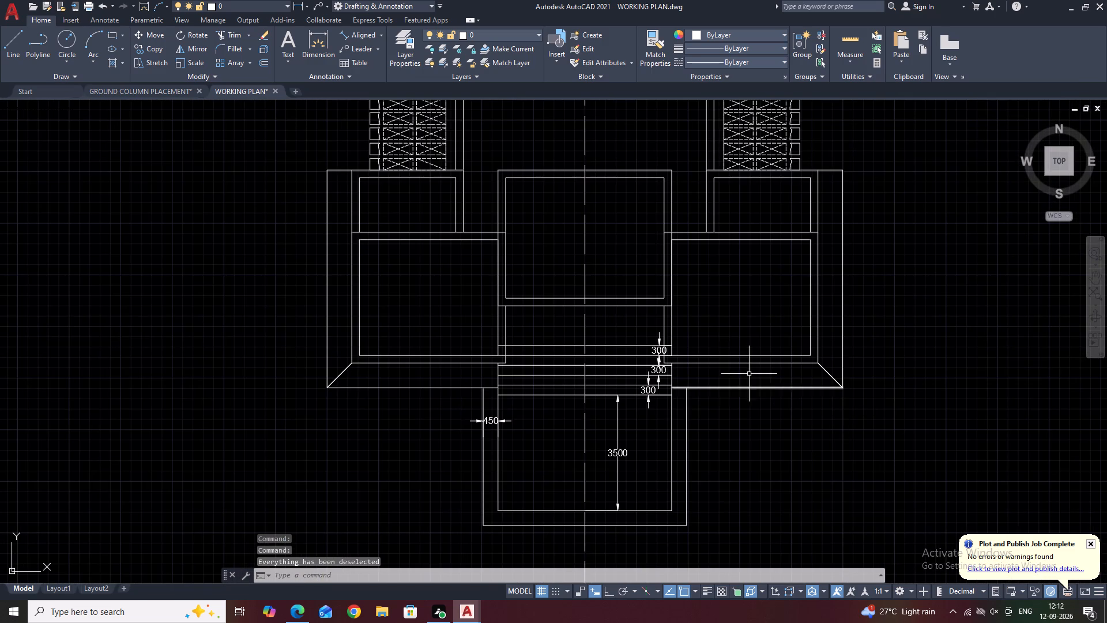
{"action": "middle_click_drag", "start_coordinate": [873, 395], "coordinate": [805, 445]}
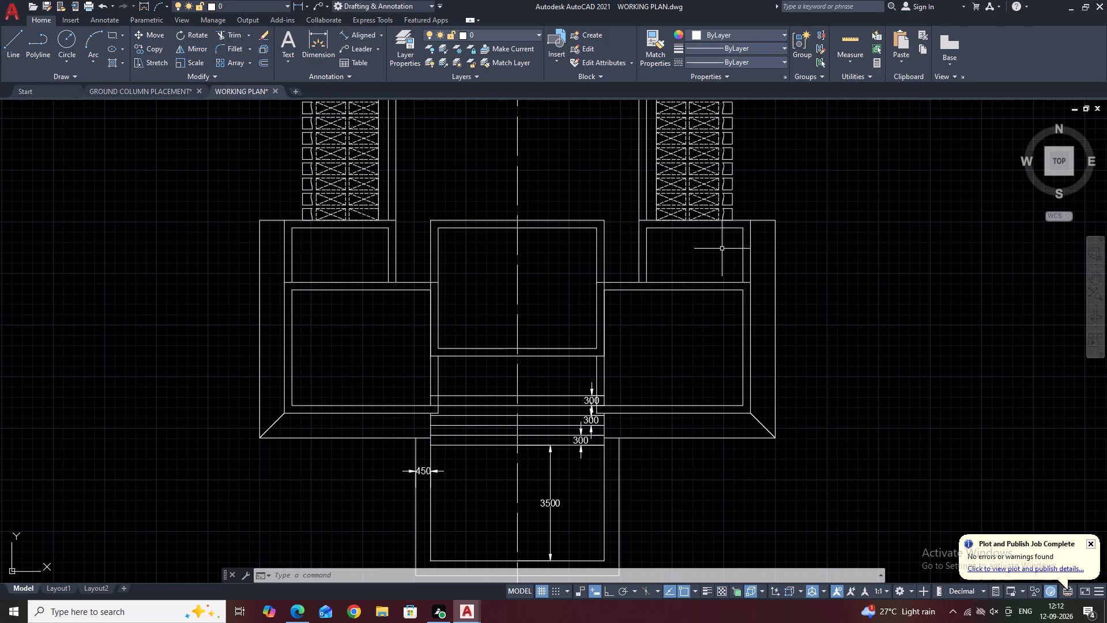
{"action": "middle_click_drag", "start_coordinate": [790, 241], "coordinate": [779, 364]}
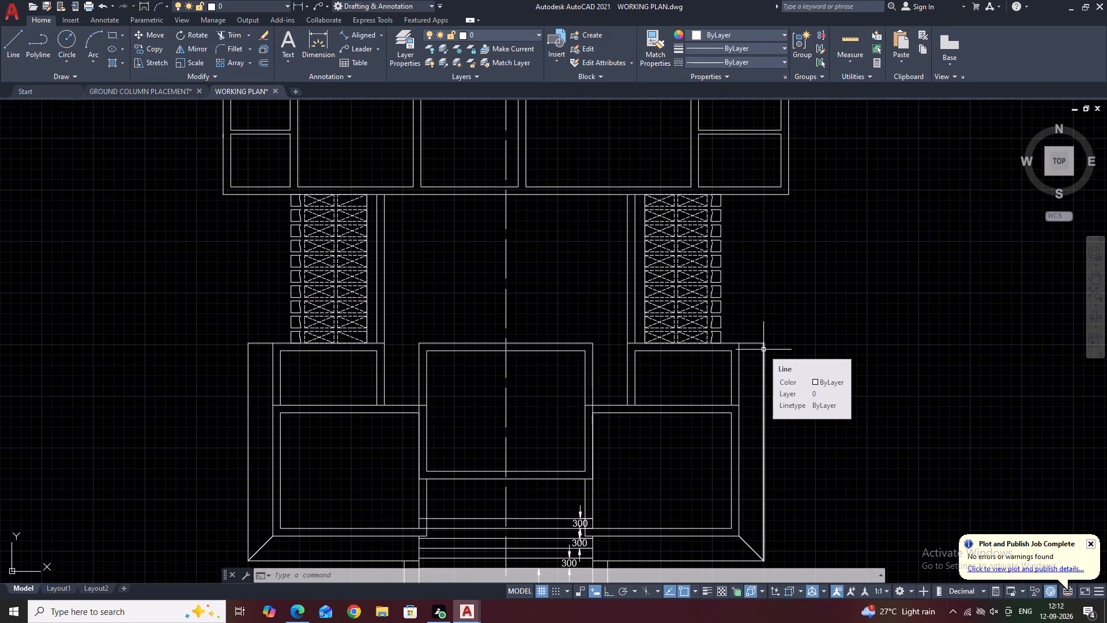
{"action": "scroll", "coordinate": [754, 350], "scroll_direction": "down", "scroll_amount": 1}
{"action": "middle_click_drag", "start_coordinate": [777, 328], "coordinate": [775, 341]}
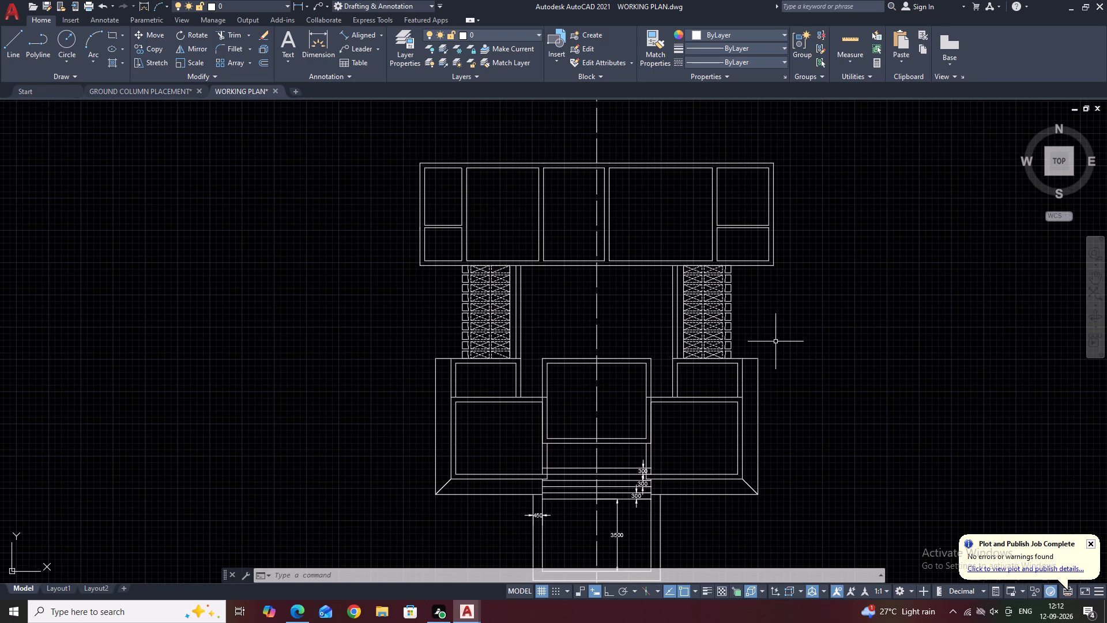
{"action": "scroll", "coordinate": [755, 371], "scroll_direction": "down", "scroll_amount": 2}
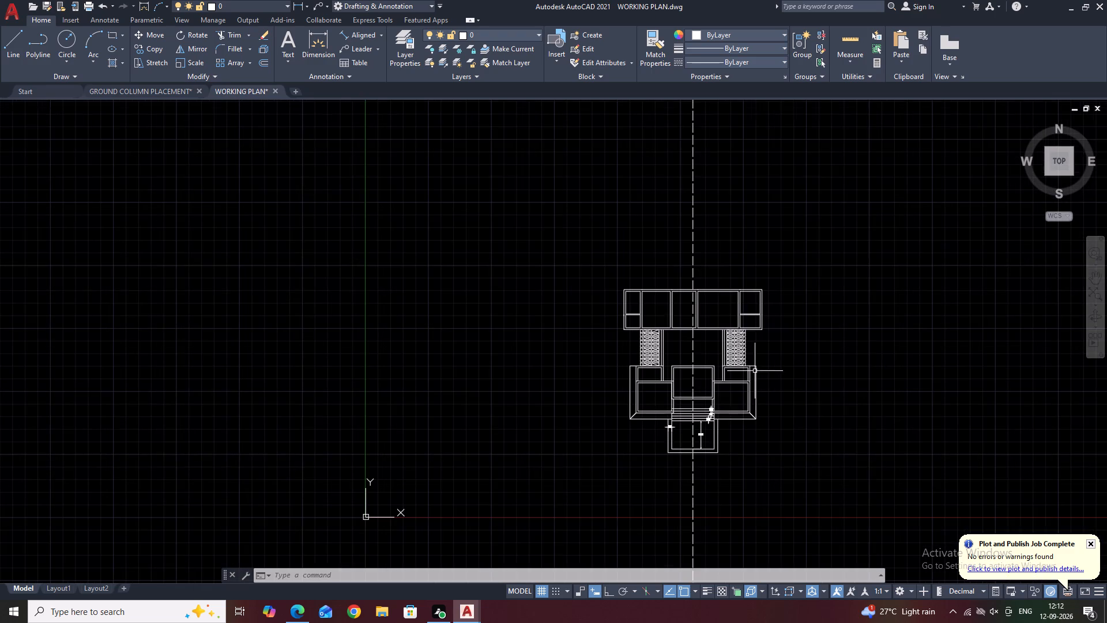
{"action": "scroll", "coordinate": [716, 289], "scroll_direction": "up", "scroll_amount": 2}
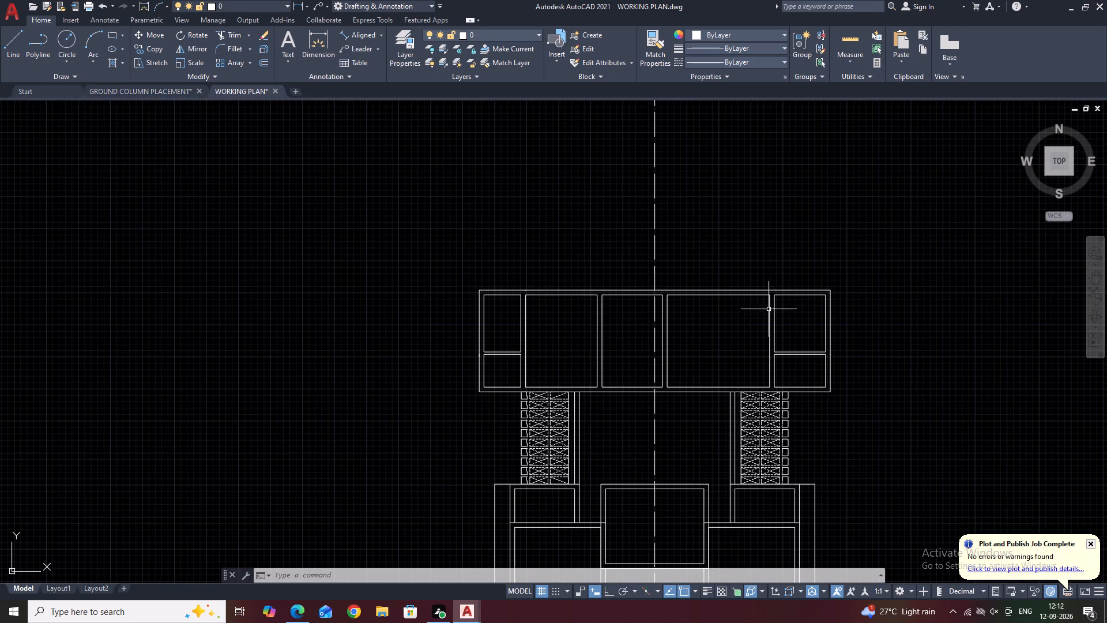
{"action": "middle_click_drag", "start_coordinate": [820, 276], "coordinate": [842, 329]}
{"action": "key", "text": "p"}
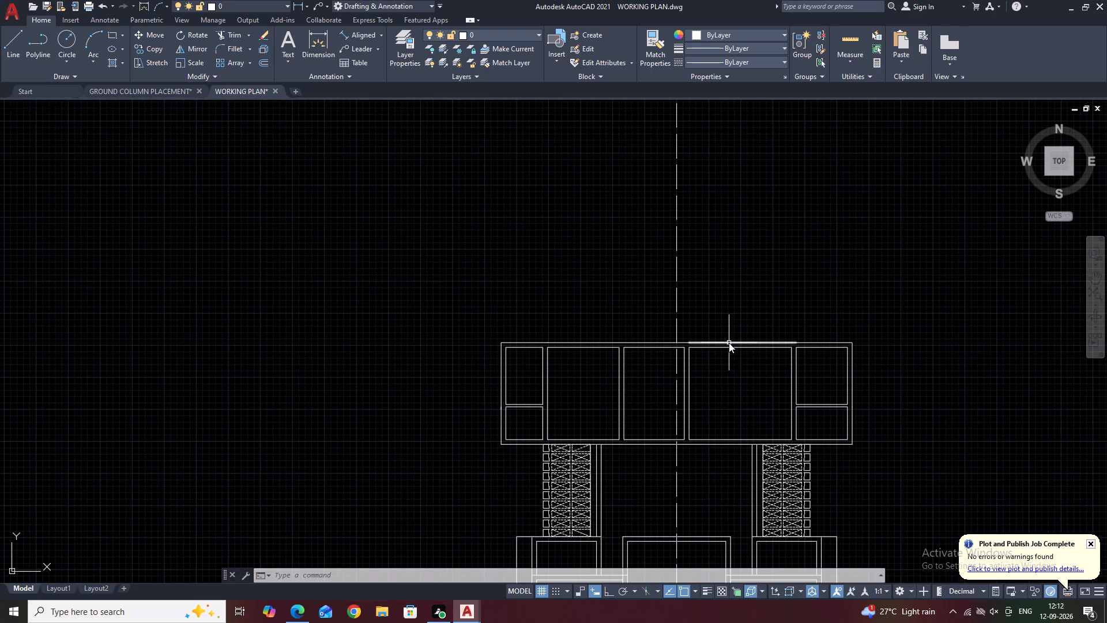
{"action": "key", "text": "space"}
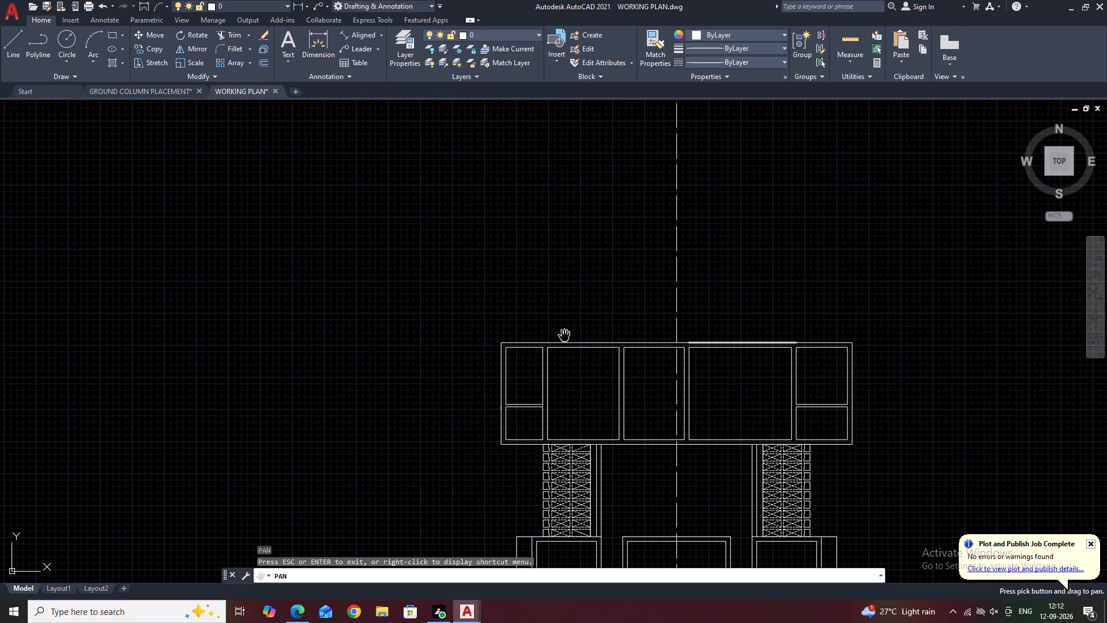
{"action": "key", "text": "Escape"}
Draw a polyline over the full length of the upper block's top outer wall line, from corner to corner.
{"action": "type", "text": "PL"}
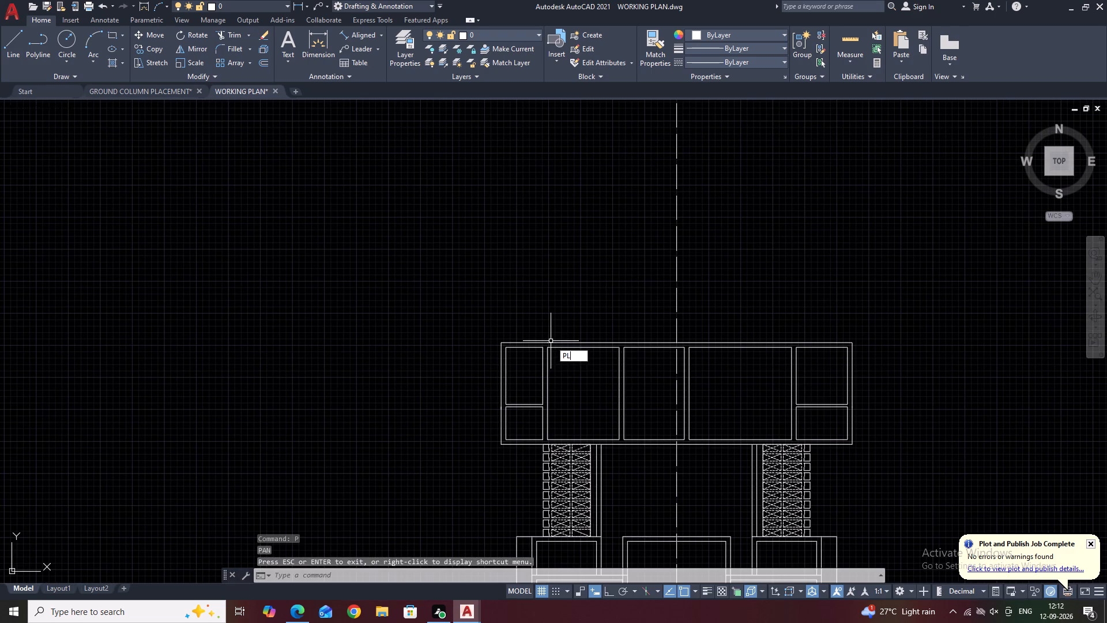
{"action": "key", "text": "space"}
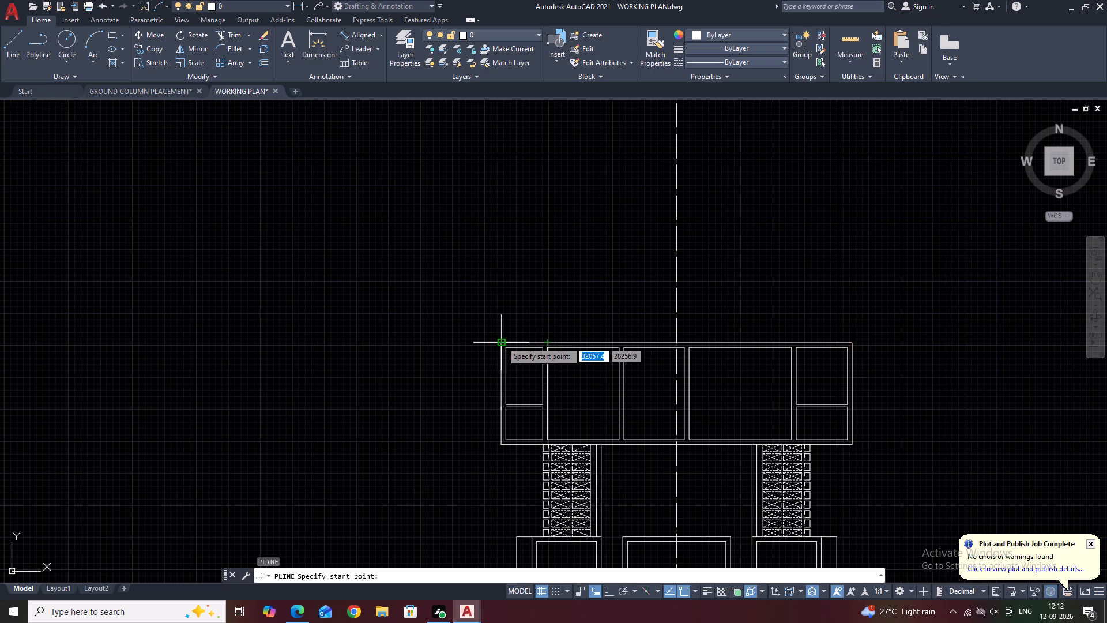
{"action": "left_click", "coordinate": [502, 341]}
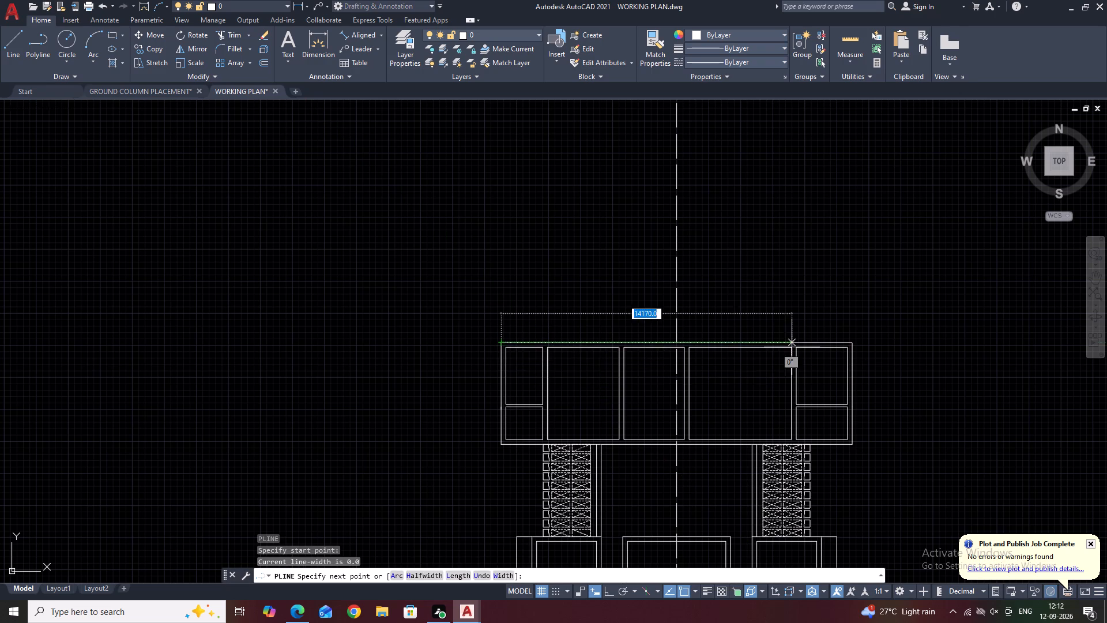
{"action": "scroll", "coordinate": [871, 340], "scroll_direction": "up", "scroll_amount": 2}
{"action": "left_click", "coordinate": [815, 348]}
{"action": "key", "text": "Escape"}
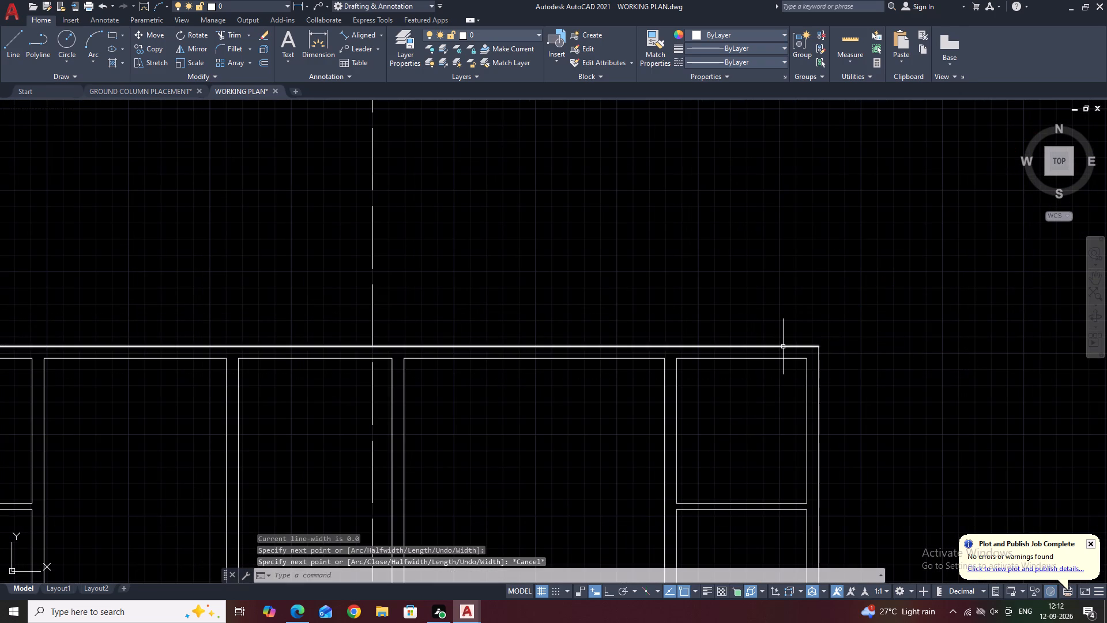
Offset the polyline on the upper block's top edge outward above the block by 600.
{"action": "left_click", "coordinate": [783, 347]}
{"action": "type", "text": "O"}
{"action": "key", "text": "space"}
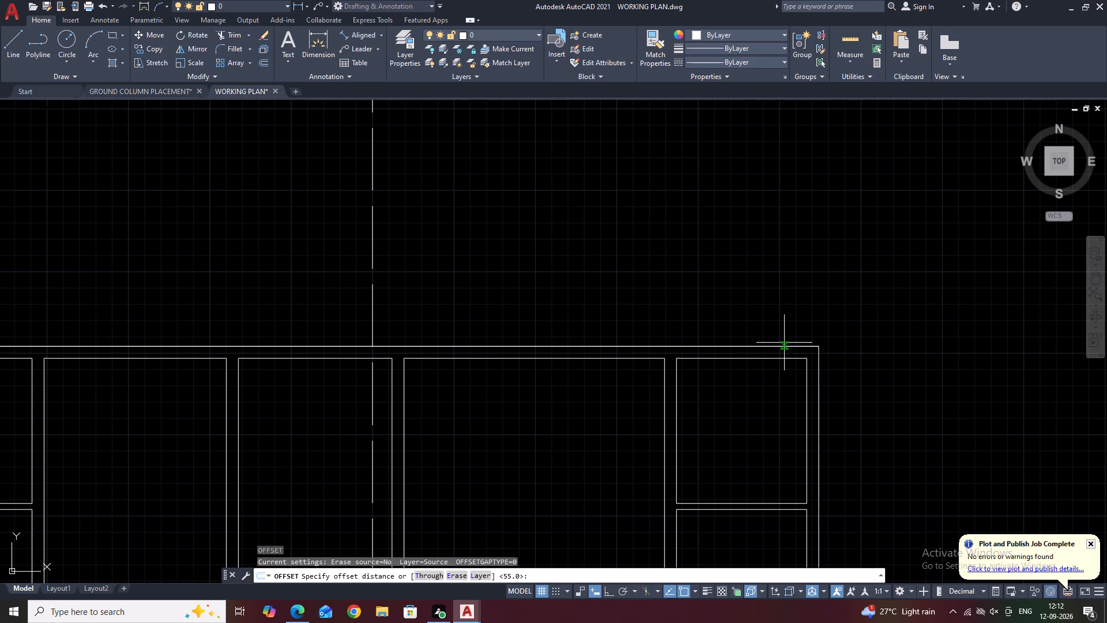
{"action": "type", "text": "600"}
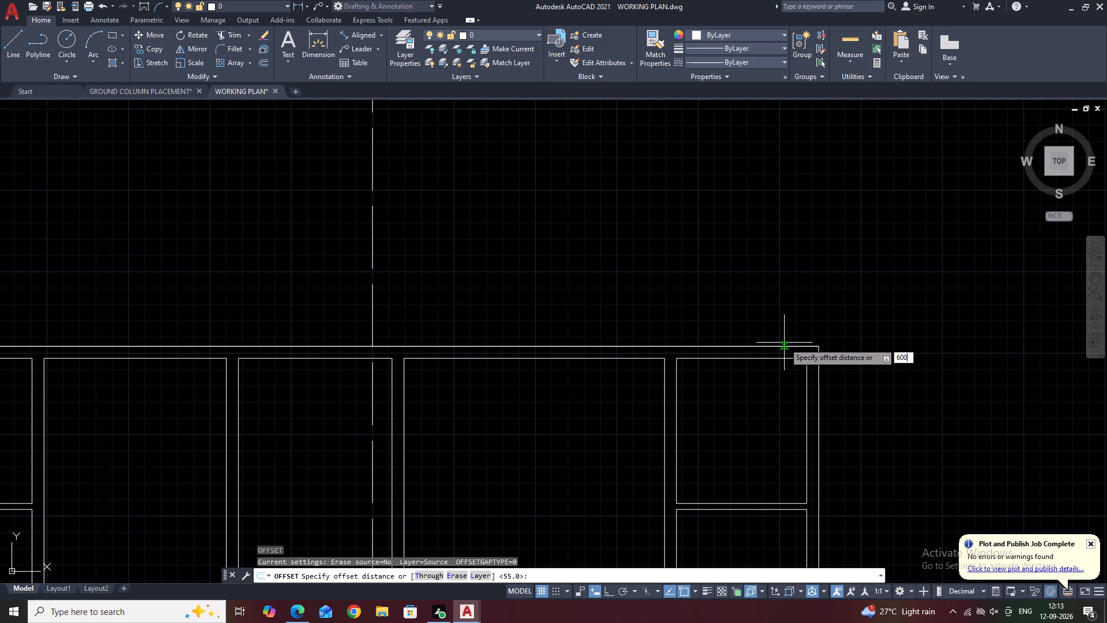
{"action": "key", "text": "Return"}
{"action": "left_click", "coordinate": [790, 325]}
{"action": "key", "text": "Escape"}
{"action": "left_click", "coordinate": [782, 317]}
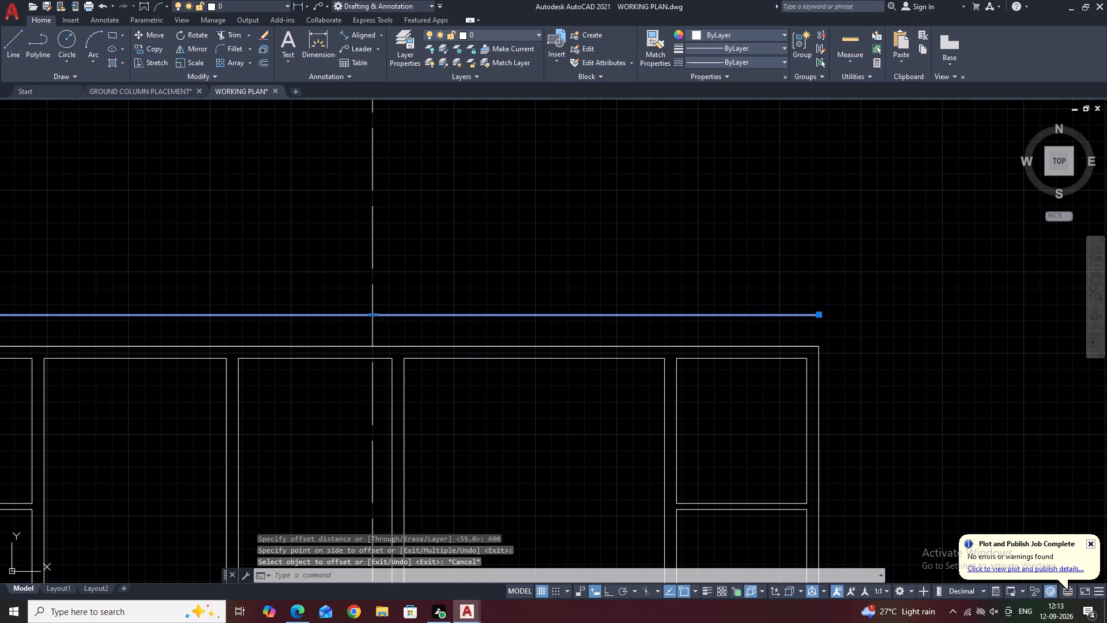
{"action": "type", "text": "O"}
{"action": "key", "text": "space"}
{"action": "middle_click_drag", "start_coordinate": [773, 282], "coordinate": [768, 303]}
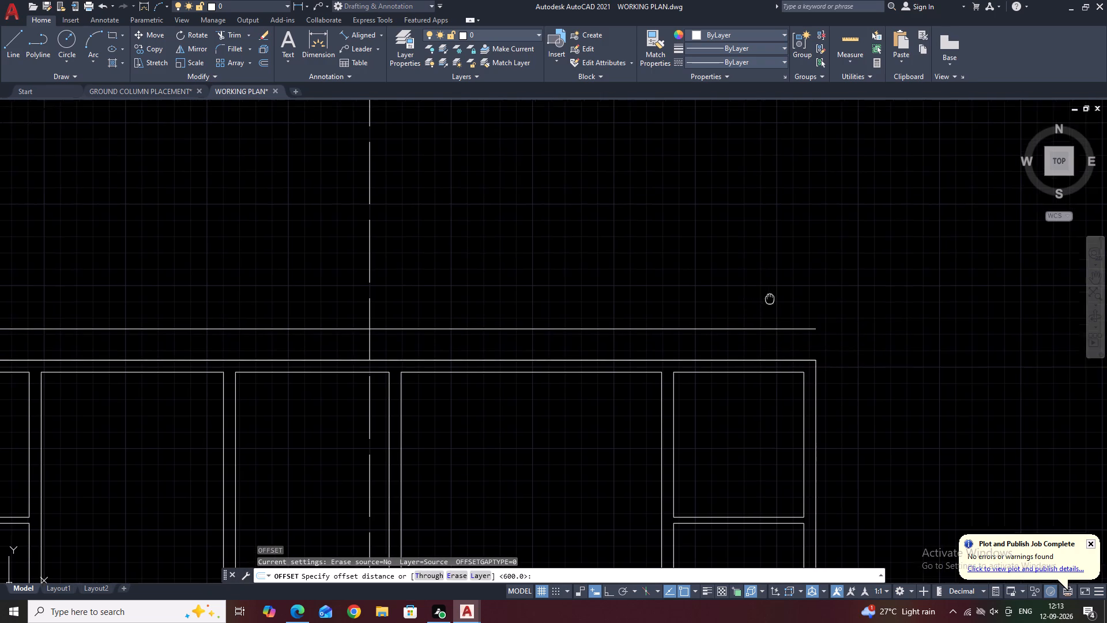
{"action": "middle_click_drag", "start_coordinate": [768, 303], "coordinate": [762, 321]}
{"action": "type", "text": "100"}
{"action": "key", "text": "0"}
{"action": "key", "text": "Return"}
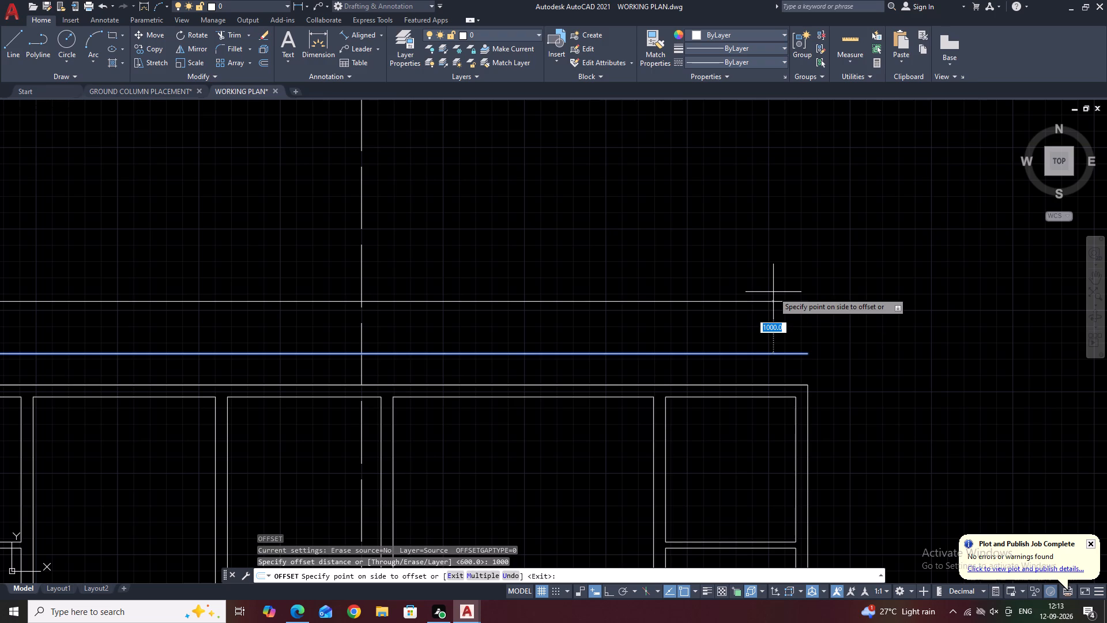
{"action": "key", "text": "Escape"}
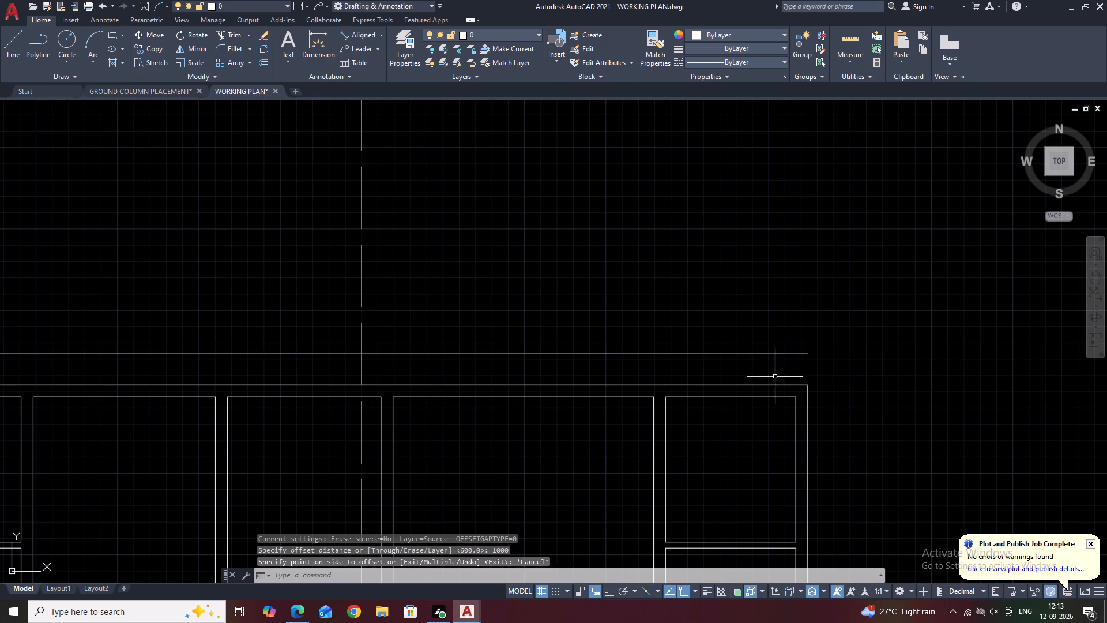
Offset the polyline on the upper block's top edge outward above the block by 1000.
{"action": "left_click", "coordinate": [775, 384]}
{"action": "key", "text": "o"}
{"action": "key", "text": "space"}
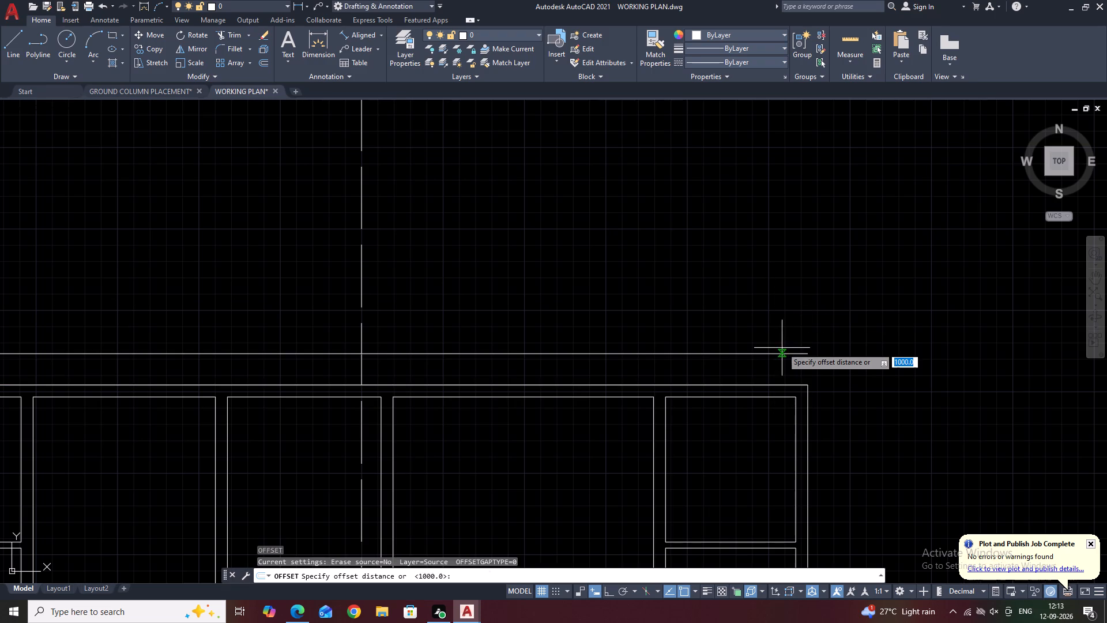
{"action": "key", "text": "Return"}
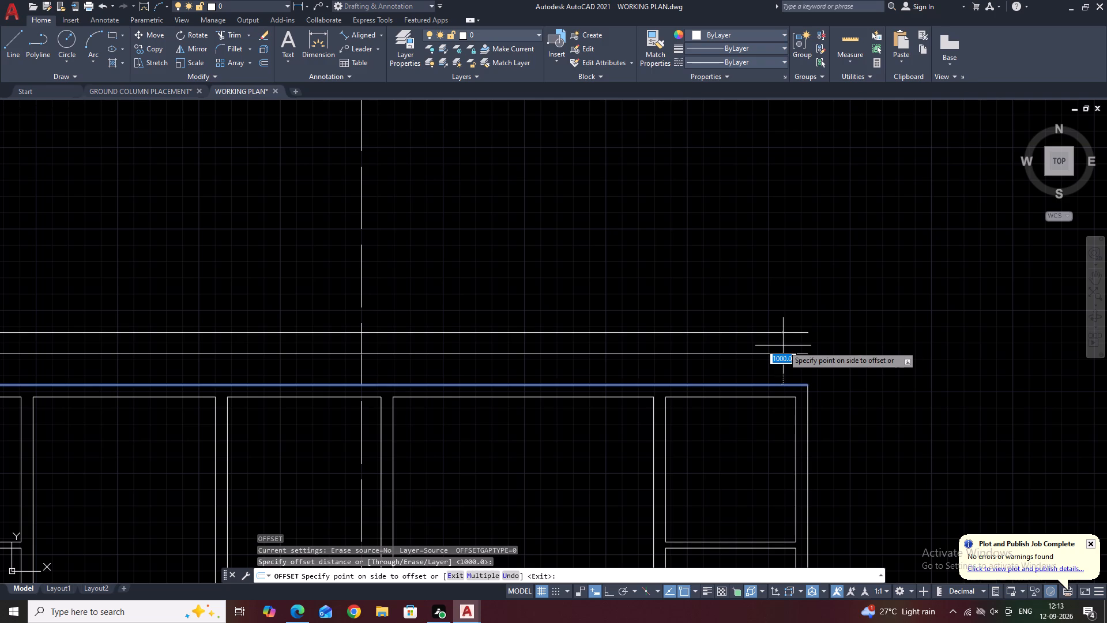
{"action": "left_click", "coordinate": [783, 346]}
{"action": "key", "text": "Escape"}
Match the properties of the dashed vertical centre line onto the line offset 600 above the upper block.
{"action": "middle_click_drag", "start_coordinate": [797, 360], "coordinate": [903, 335]}
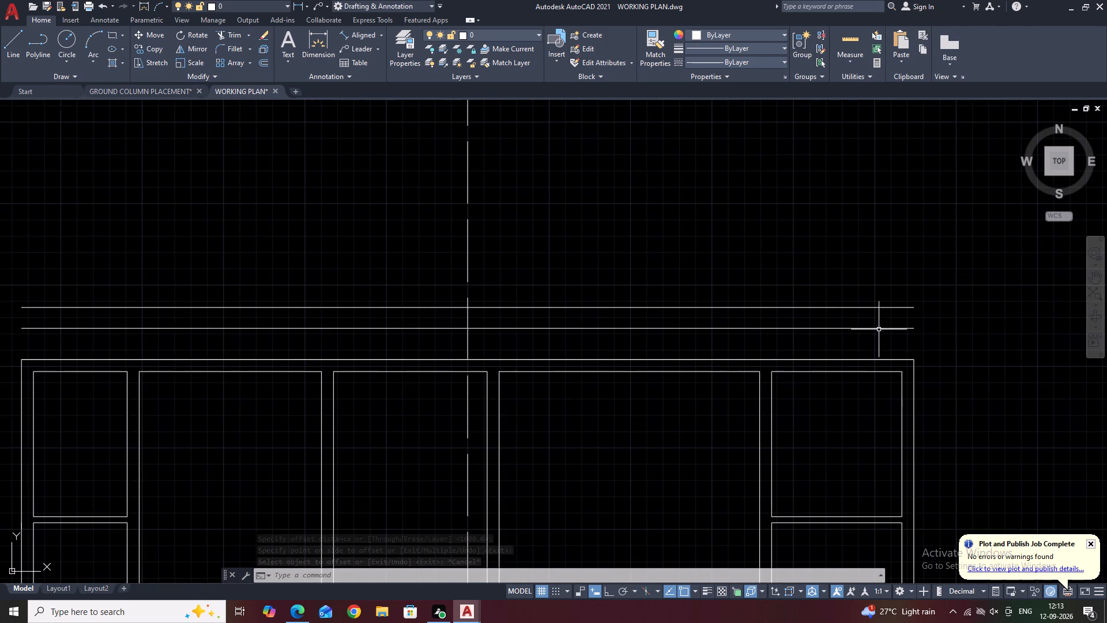
{"action": "left_click", "coordinate": [857, 329]}
{"action": "scroll", "coordinate": [773, 200], "scroll_direction": "down", "scroll_amount": 4}
{"action": "right_click", "coordinate": [770, 182]}
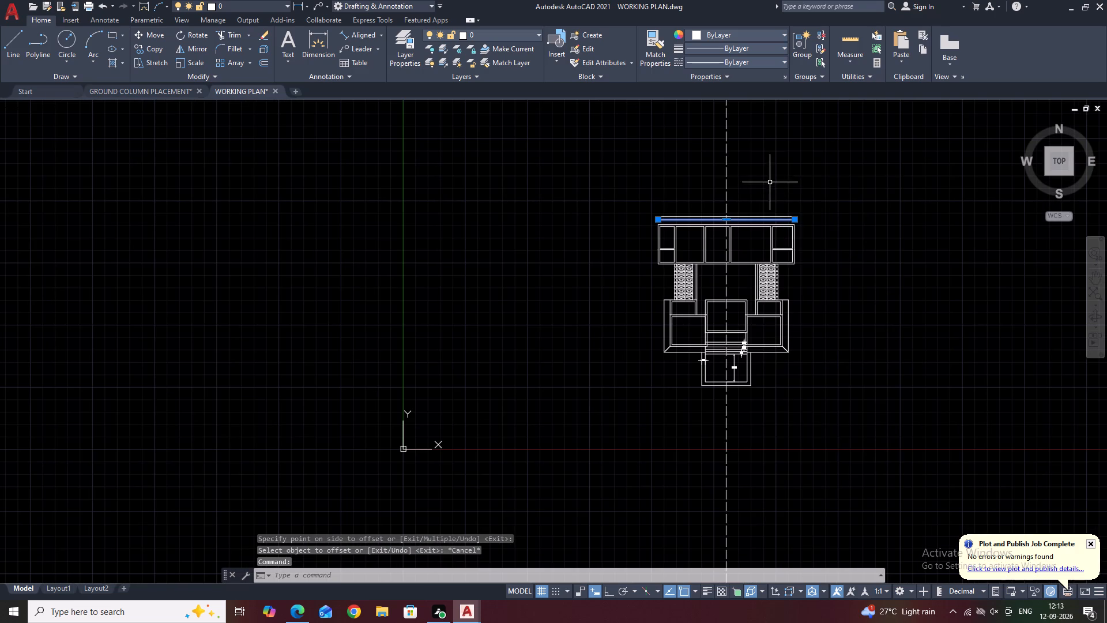
{"action": "left_click", "coordinate": [827, 393]}
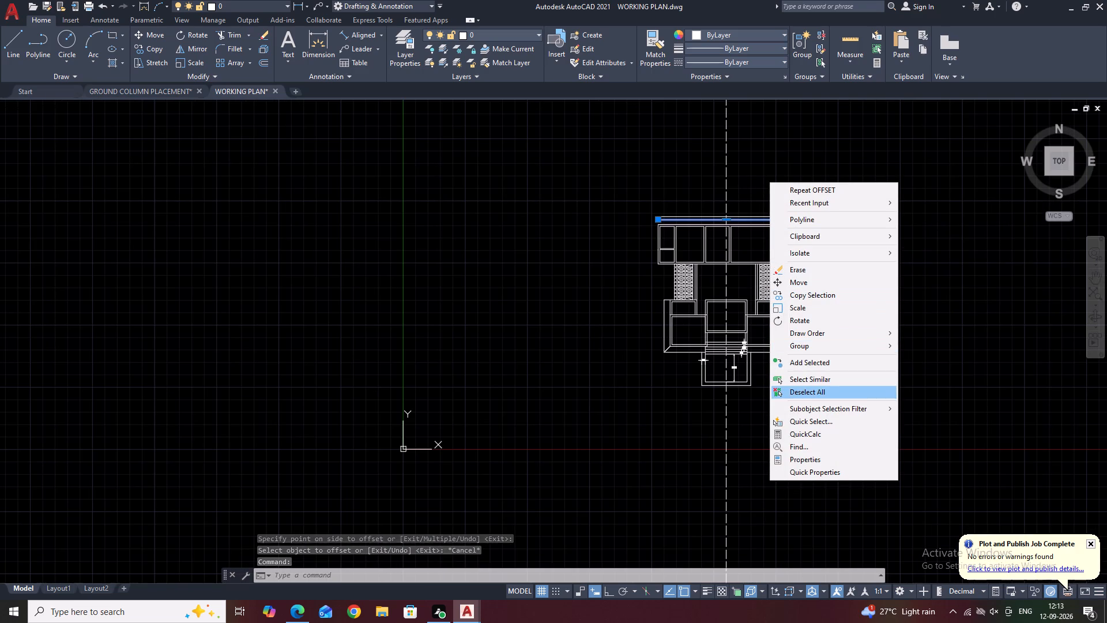
{"action": "left_click", "coordinate": [754, 160]}
{"action": "left_click", "coordinate": [709, 160]}
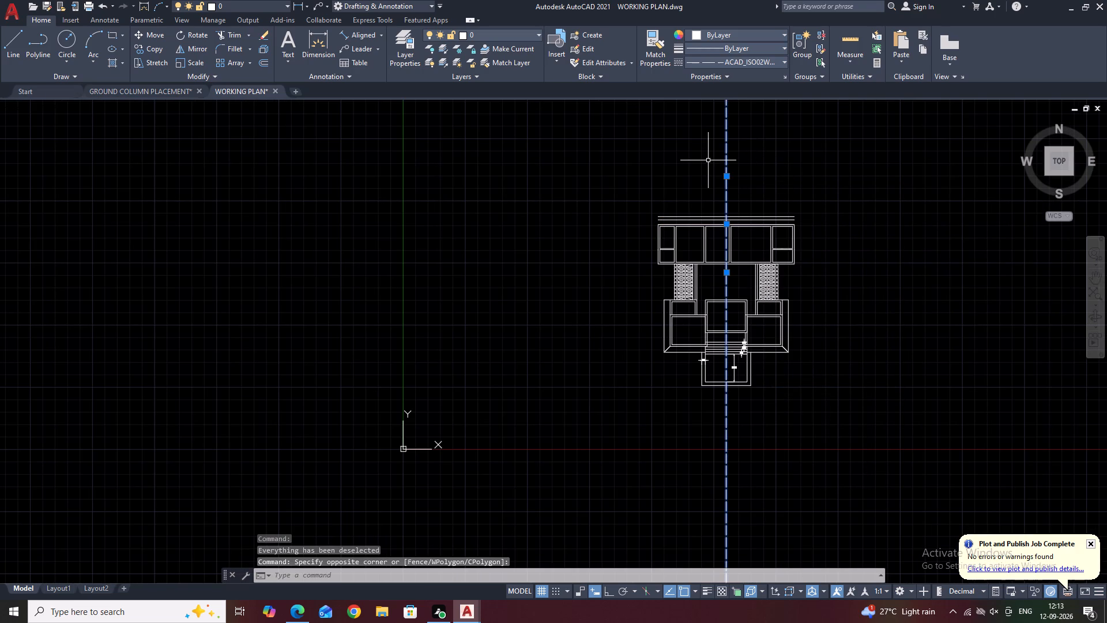
{"action": "type", "text": "MA"}
{"action": "key", "text": "space"}
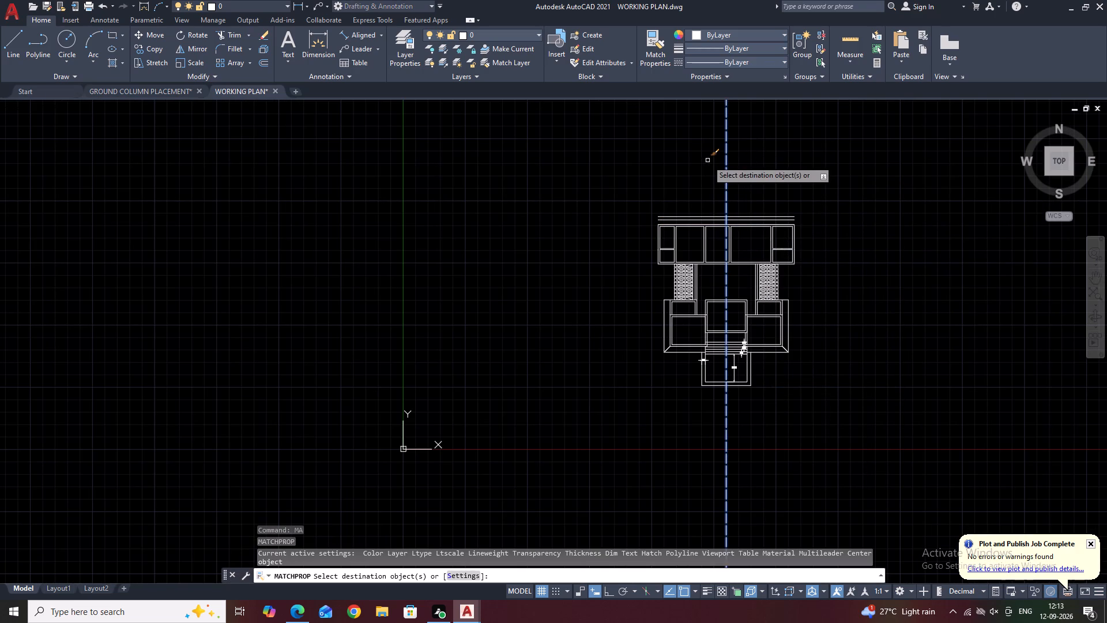
{"action": "scroll", "coordinate": [738, 216], "scroll_direction": "up", "scroll_amount": 1}
{"action": "left_click", "coordinate": [735, 222]}
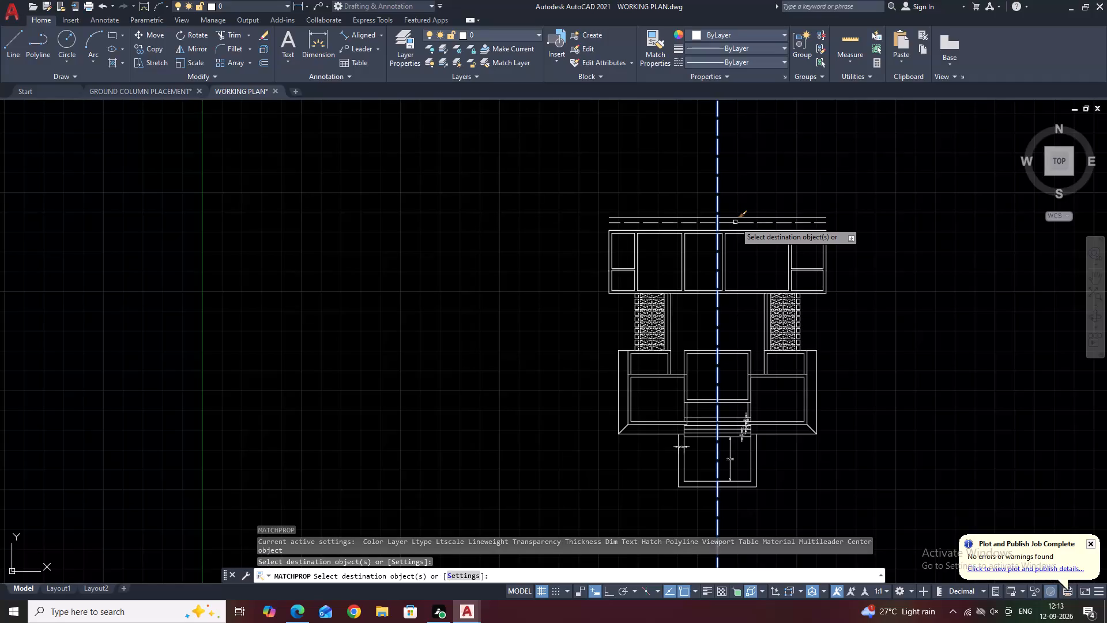
{"action": "right_click", "coordinate": [759, 189]}
{"action": "left_click", "coordinate": [774, 210]}
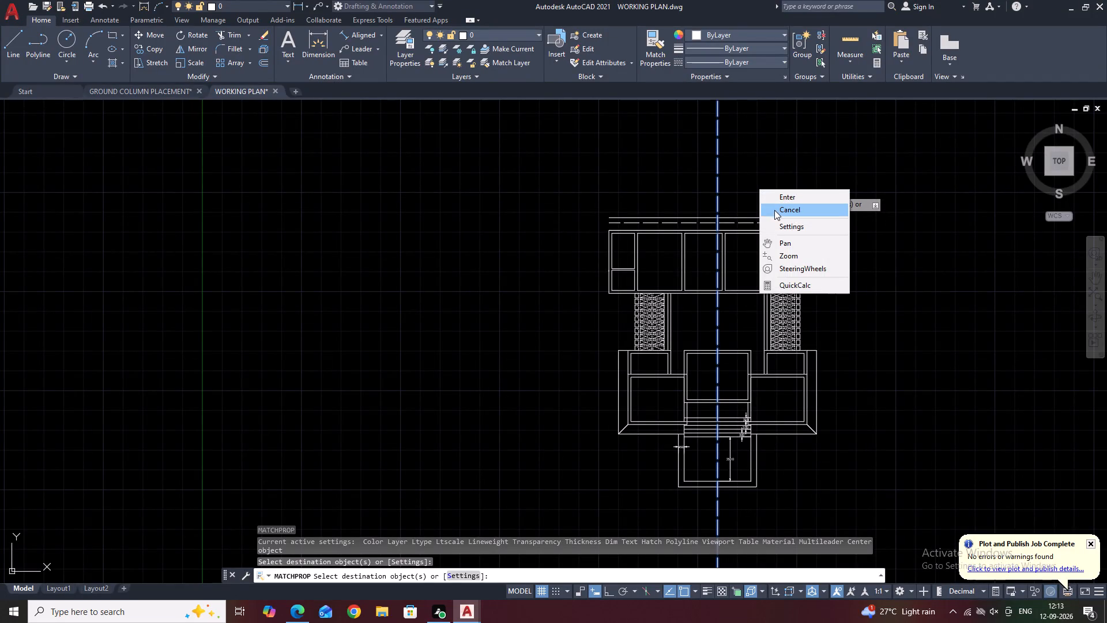
Delete the helper polyline lying over the upper block's top outer wall line.
{"action": "scroll", "coordinate": [750, 227], "scroll_direction": "up", "scroll_amount": 3}
{"action": "middle_click_drag", "start_coordinate": [686, 198], "coordinate": [645, 213]}
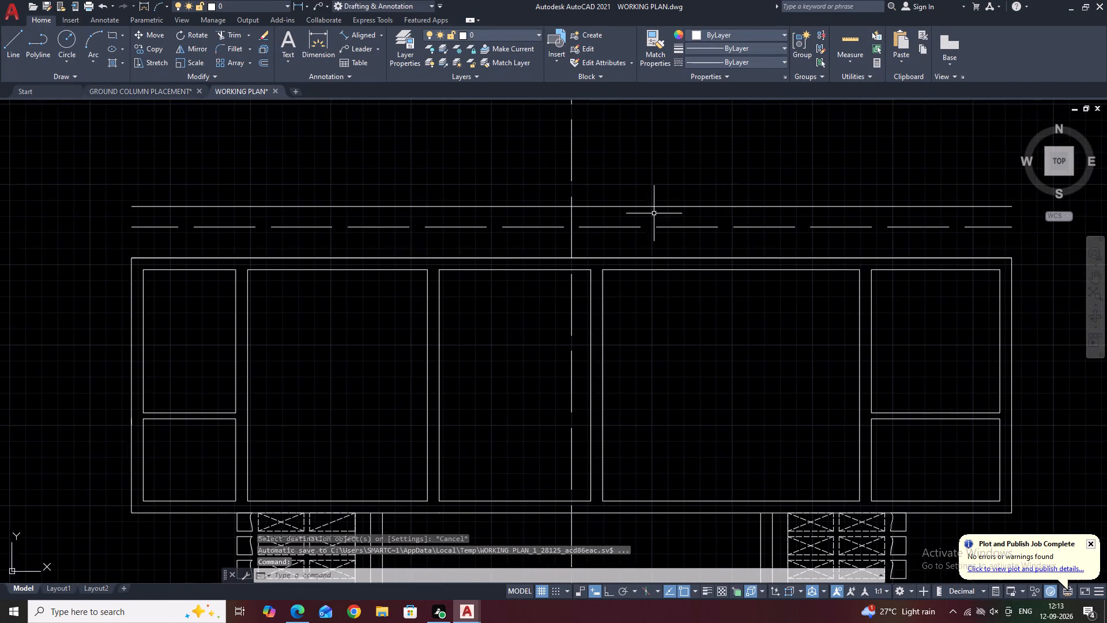
{"action": "scroll", "coordinate": [655, 213], "scroll_direction": "down", "scroll_amount": 2}
{"action": "scroll", "coordinate": [701, 232], "scroll_direction": "up", "scroll_amount": 1}
{"action": "left_click", "coordinate": [701, 231]}
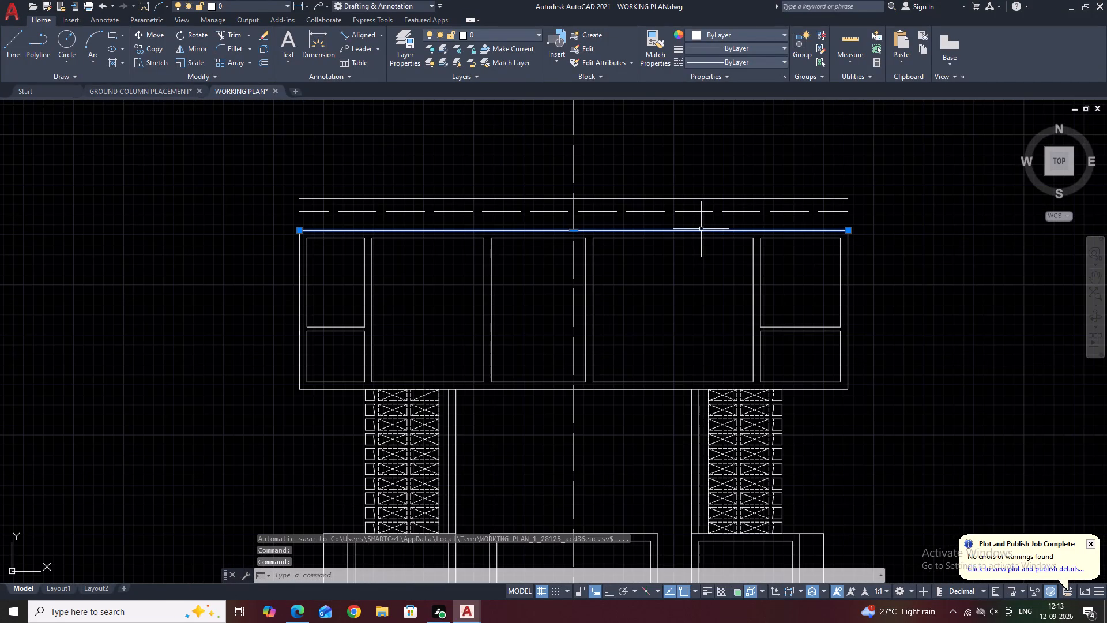
{"action": "key", "text": "Delete"}
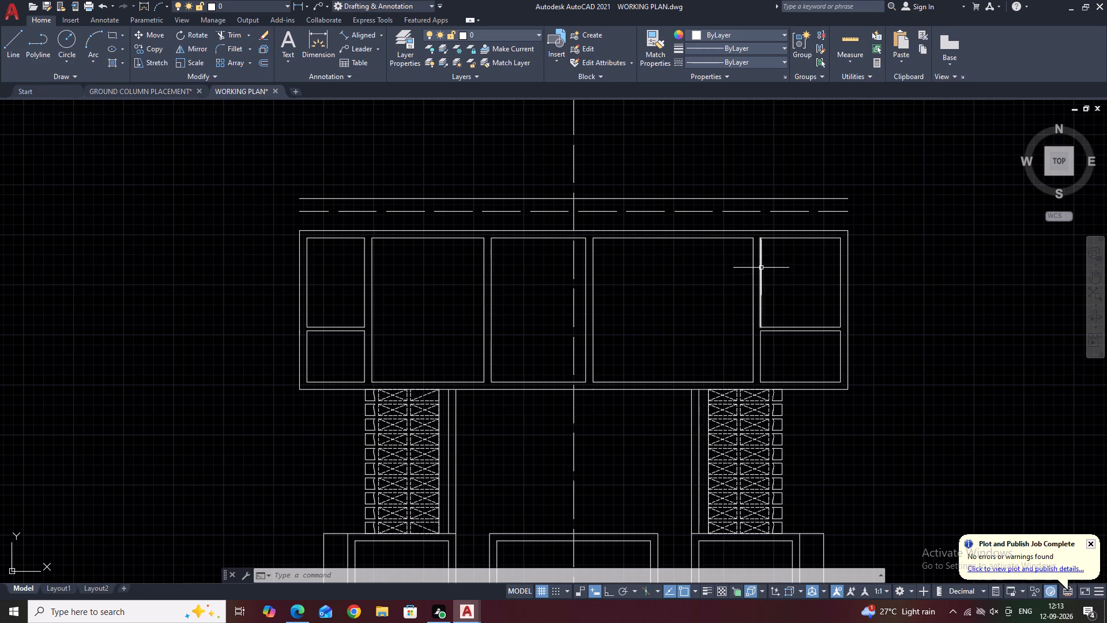
Draw a rectangle 230 long and 640 wide in the free space beside the upper block's top-right corner.
{"action": "scroll", "coordinate": [807, 215], "scroll_direction": "down", "scroll_amount": 1}
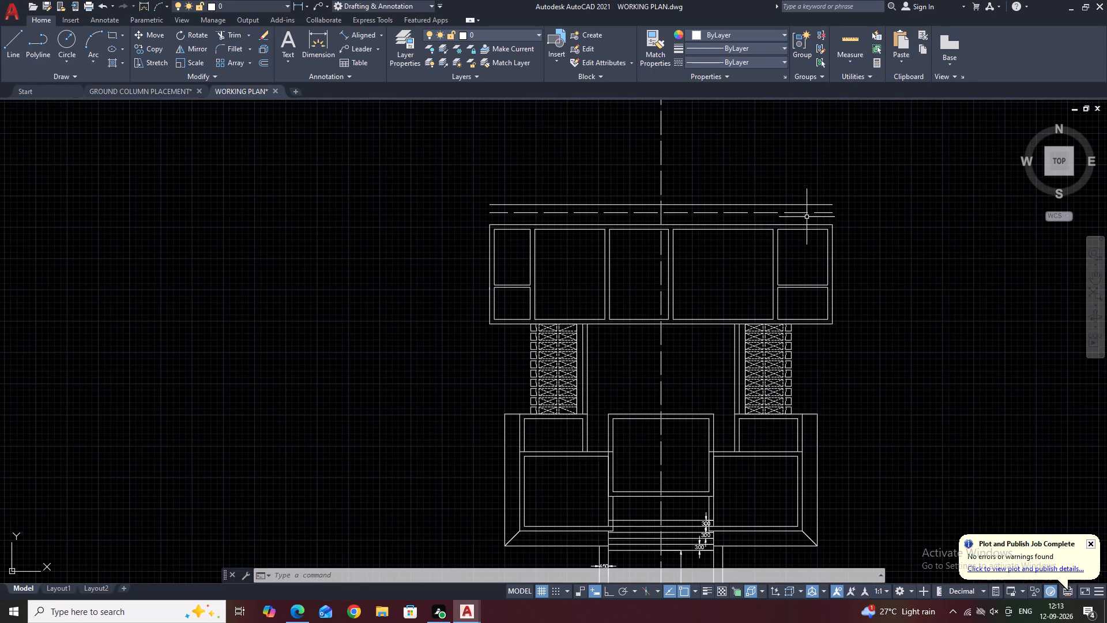
{"action": "scroll", "coordinate": [761, 212], "scroll_direction": "up", "scroll_amount": 1}
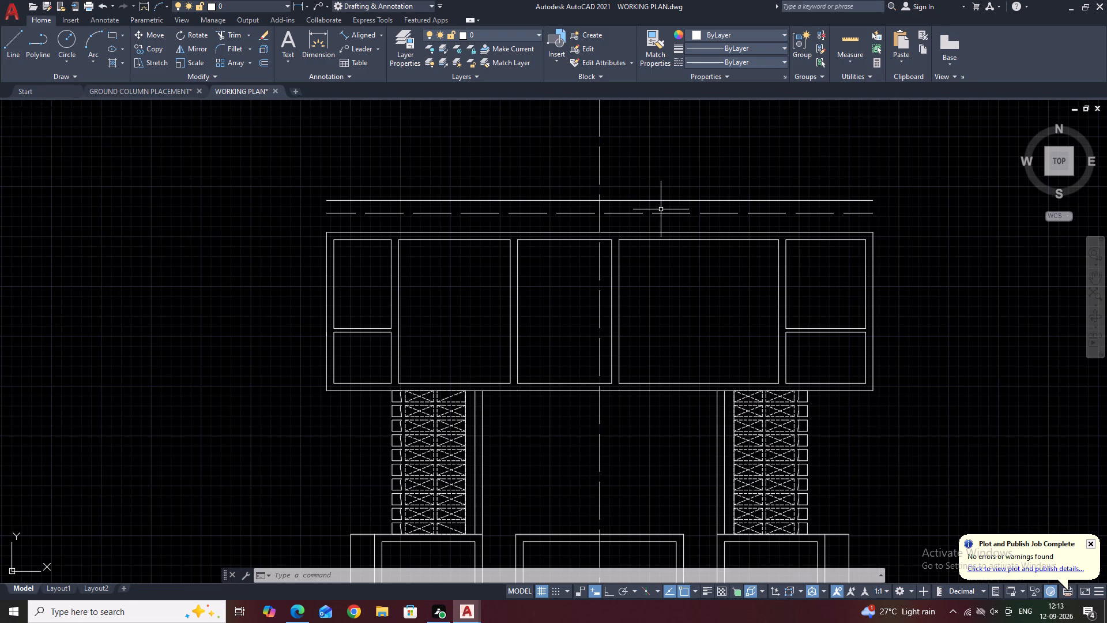
{"action": "middle_click_drag", "start_coordinate": [905, 185], "coordinate": [884, 220]}
{"action": "middle_click_drag", "start_coordinate": [932, 233], "coordinate": [891, 231]}
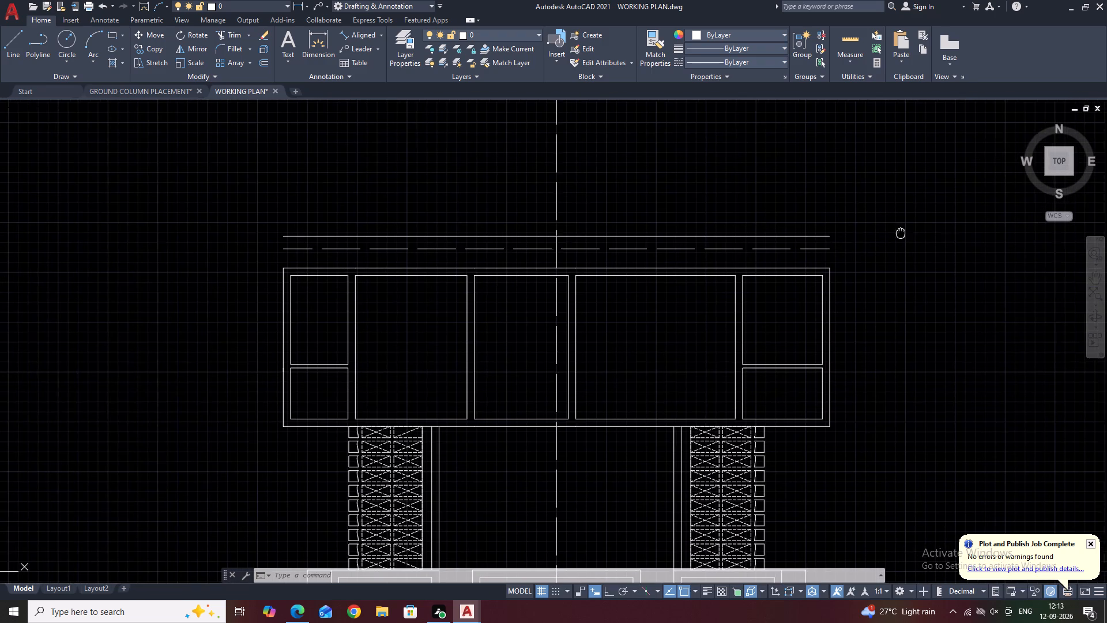
{"action": "middle_click_drag", "start_coordinate": [891, 231], "coordinate": [819, 228]}
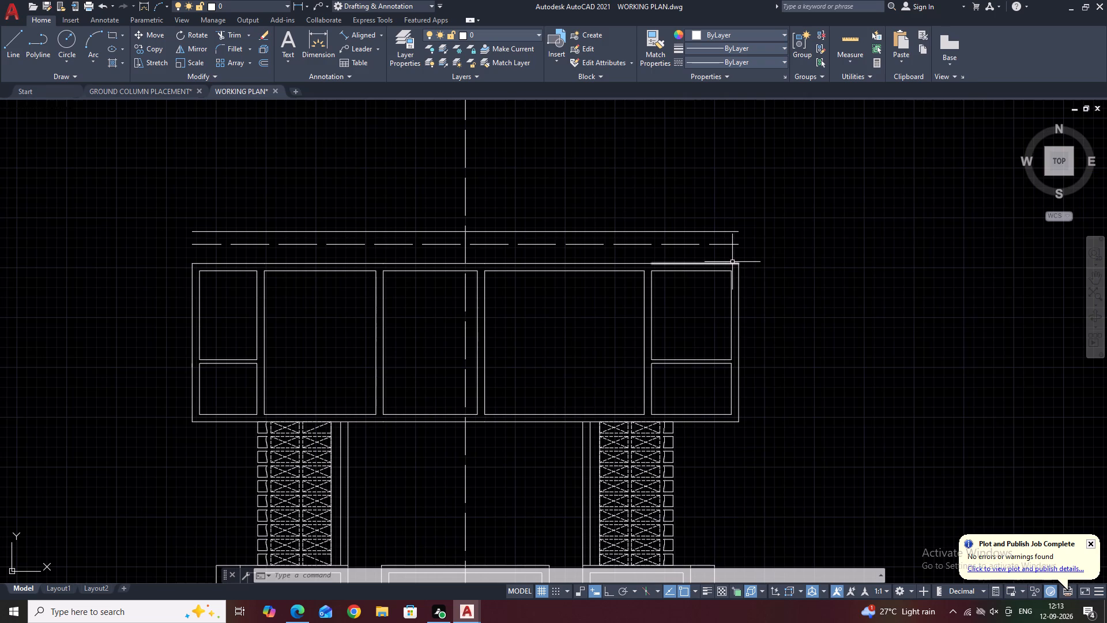
{"action": "key", "text": "r"}
{"action": "key", "text": "e"}
{"action": "key", "text": "c"}
{"action": "key", "text": "space"}
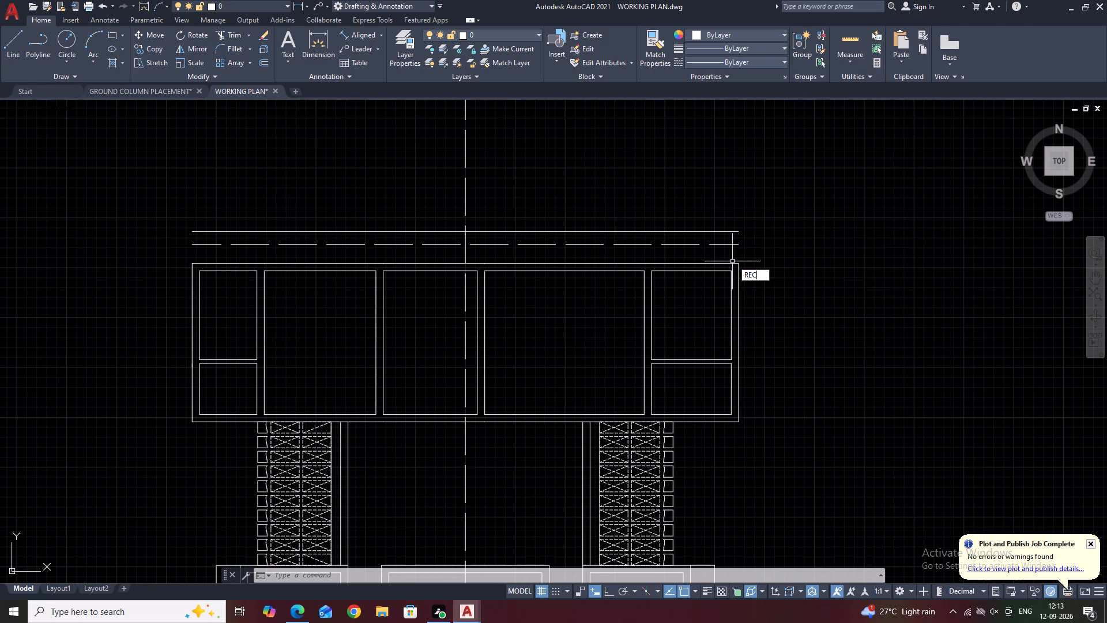
{"action": "scroll", "coordinate": [765, 262], "scroll_direction": "up", "scroll_amount": 2}
{"action": "left_click", "coordinate": [763, 226]}
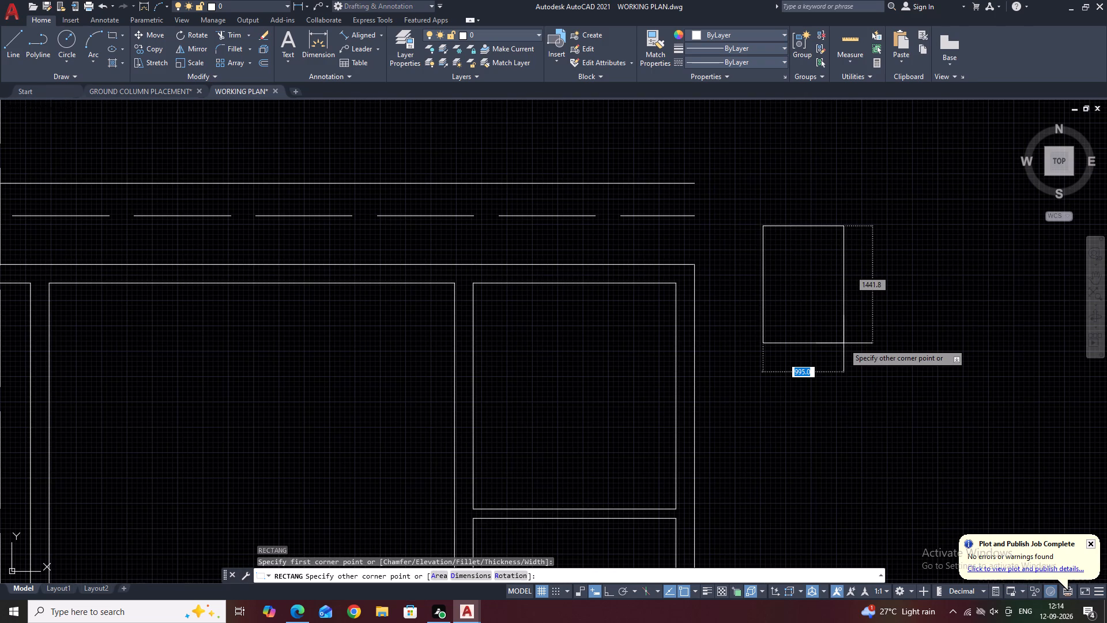
{"action": "type", "text": "D"}
{"action": "key", "text": "space"}
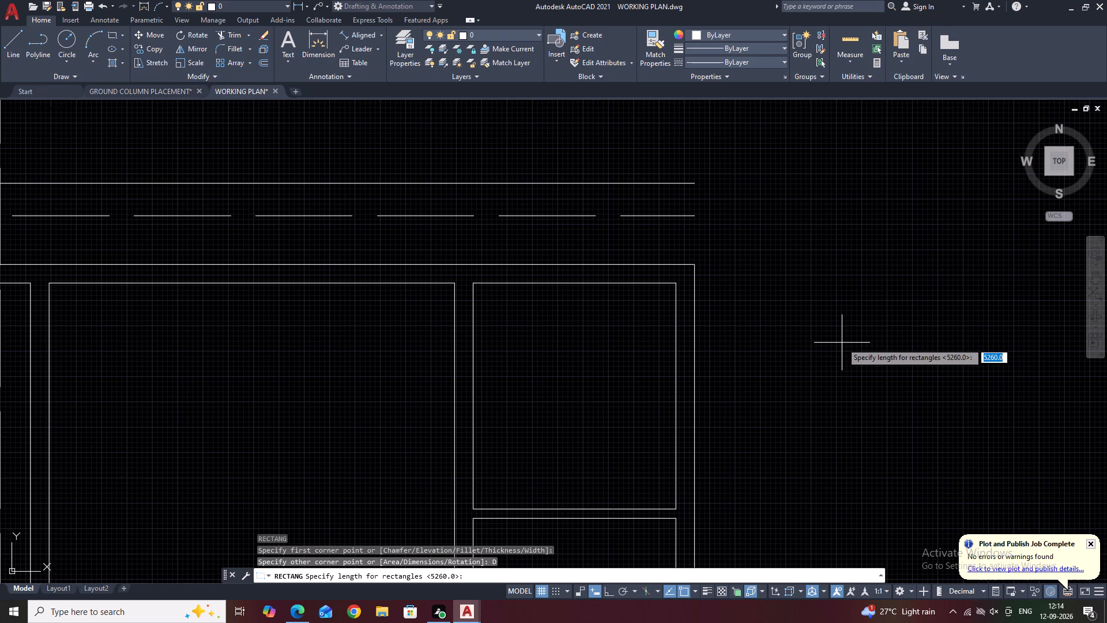
{"action": "key", "text": "2"}
{"action": "type", "text": "30"}
{"action": "key", "text": "Return"}
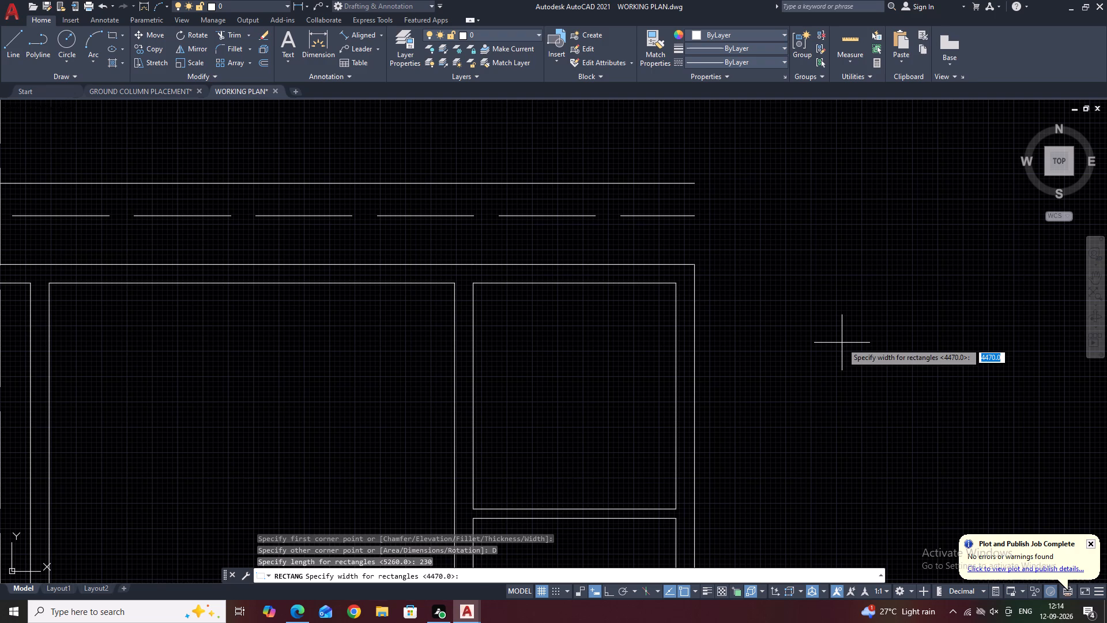
{"action": "type", "text": "640"}
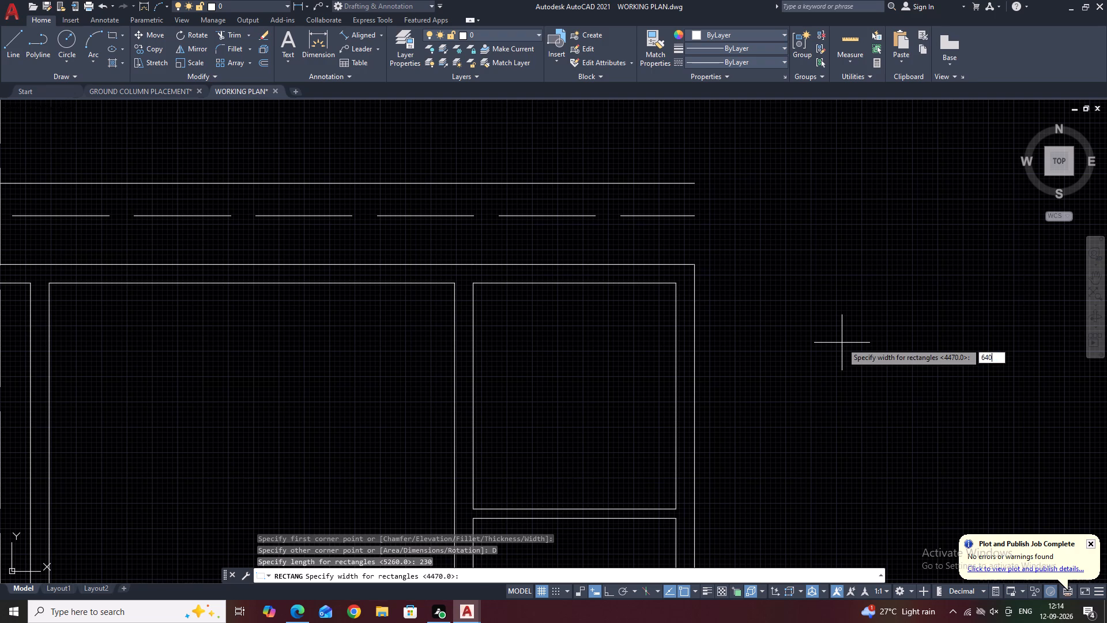
{"action": "key", "text": "Return"}
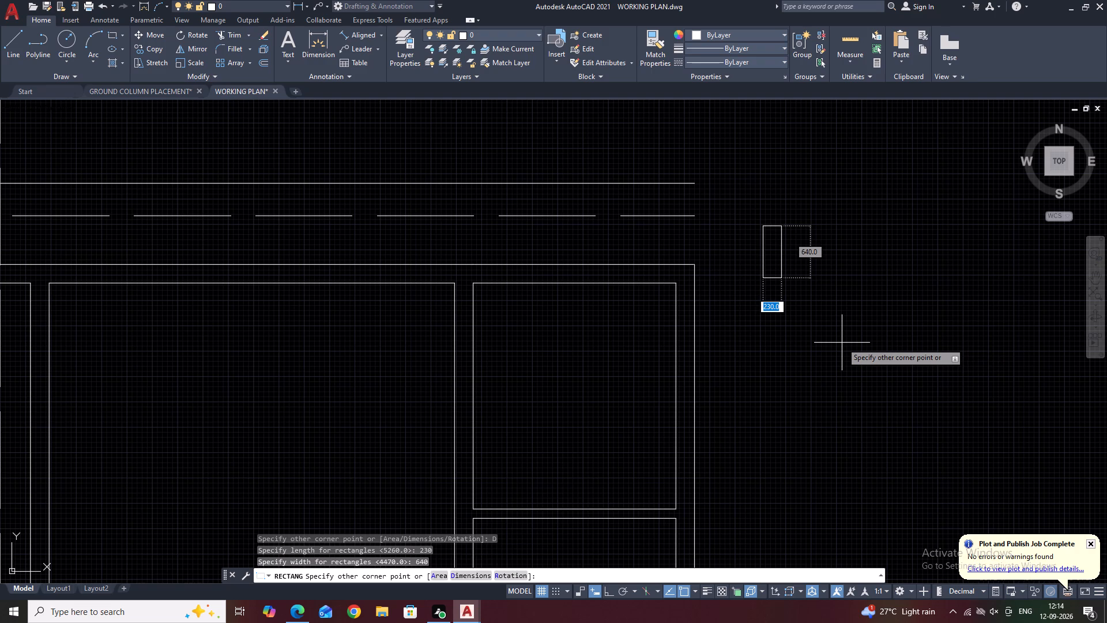
{"action": "left_click", "coordinate": [842, 343]}
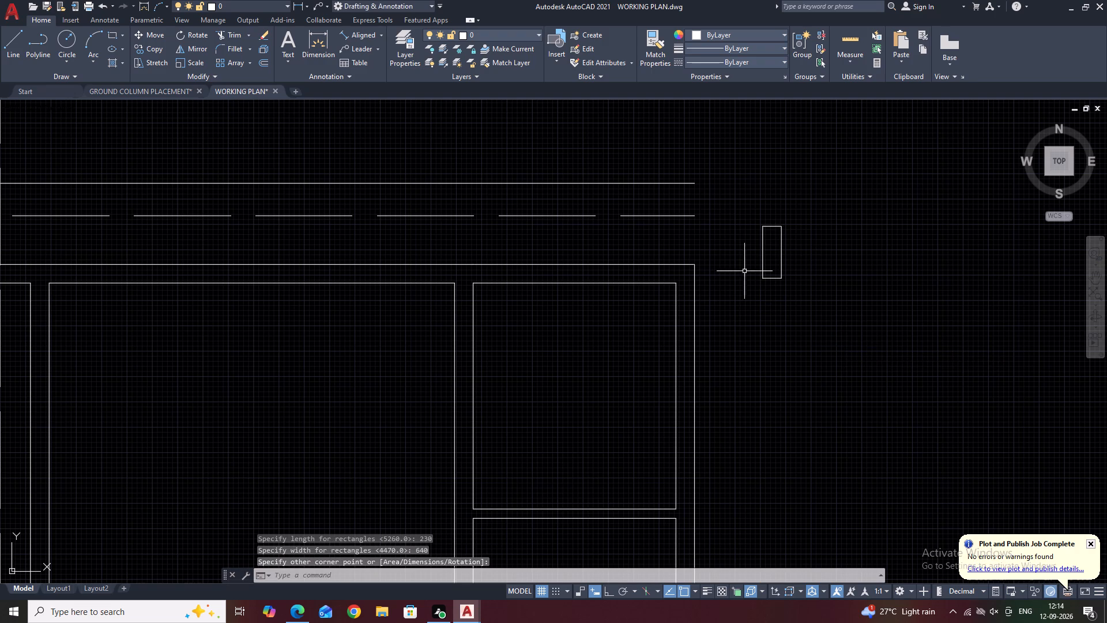
Move the 230 by 640 rectangle so its top-right corner sits on the upper block's top-right outer corner.
{"action": "left_click", "coordinate": [793, 288]}
{"action": "left_click_drag", "start_coordinate": [768, 249], "coordinate": [763, 249]}
{"action": "middle_click_drag", "start_coordinate": [811, 341], "coordinate": [832, 373]}
{"action": "key", "text": "m"}
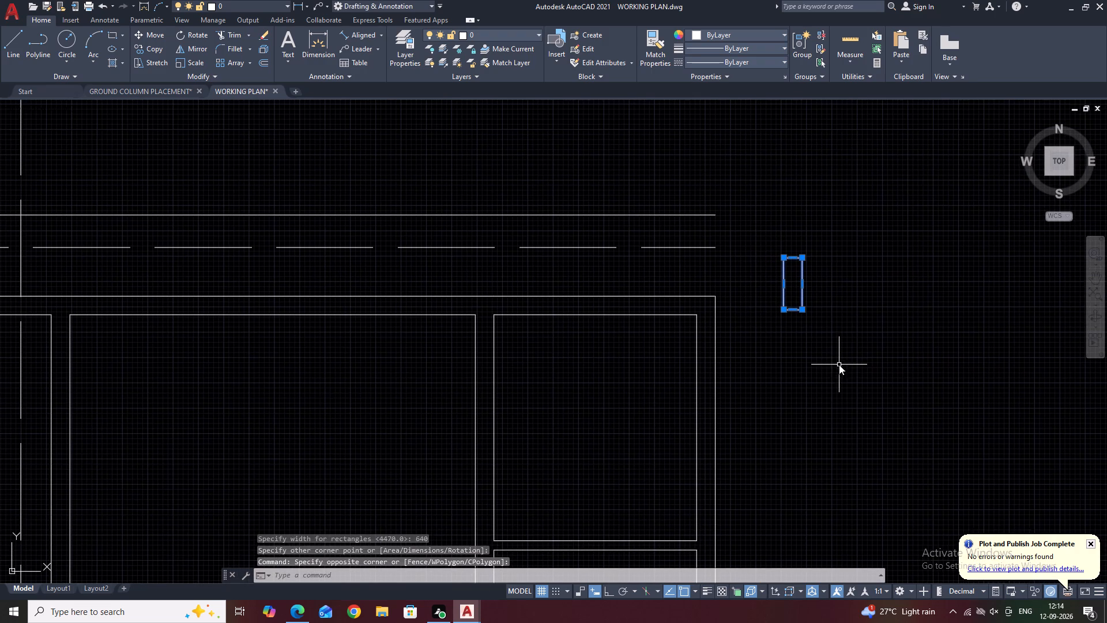
{"action": "key", "text": "space"}
{"action": "left_click", "coordinate": [803, 260]}
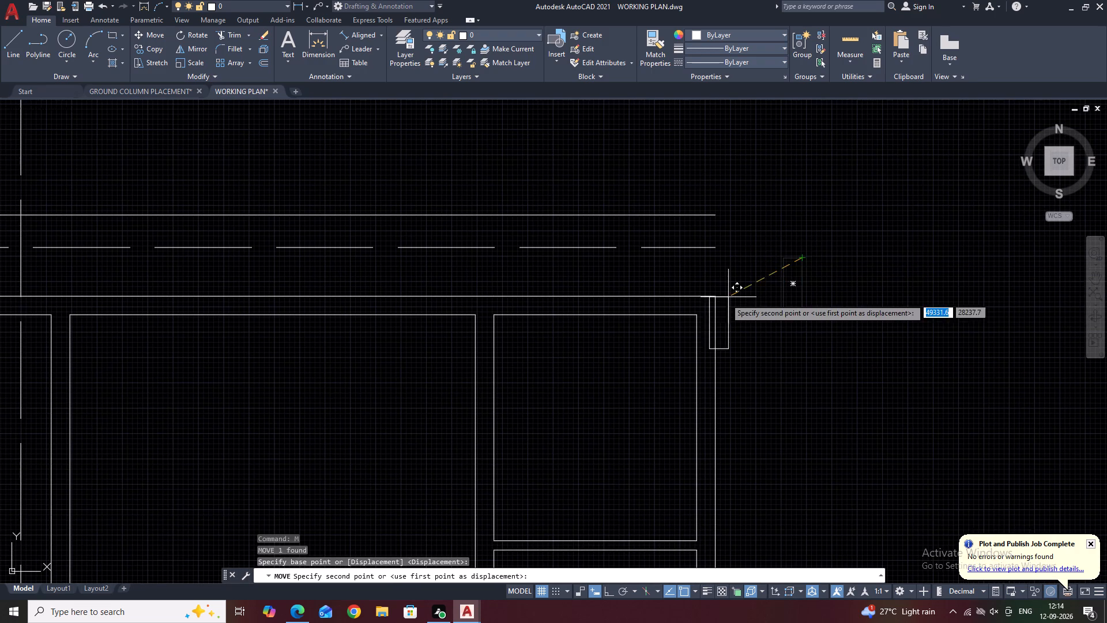
{"action": "left_click", "coordinate": [716, 295]}
Shorten the corner rectangle by stretching its bottom edge upward by 200.
{"action": "scroll", "coordinate": [702, 335], "scroll_direction": "up", "scroll_amount": 1}
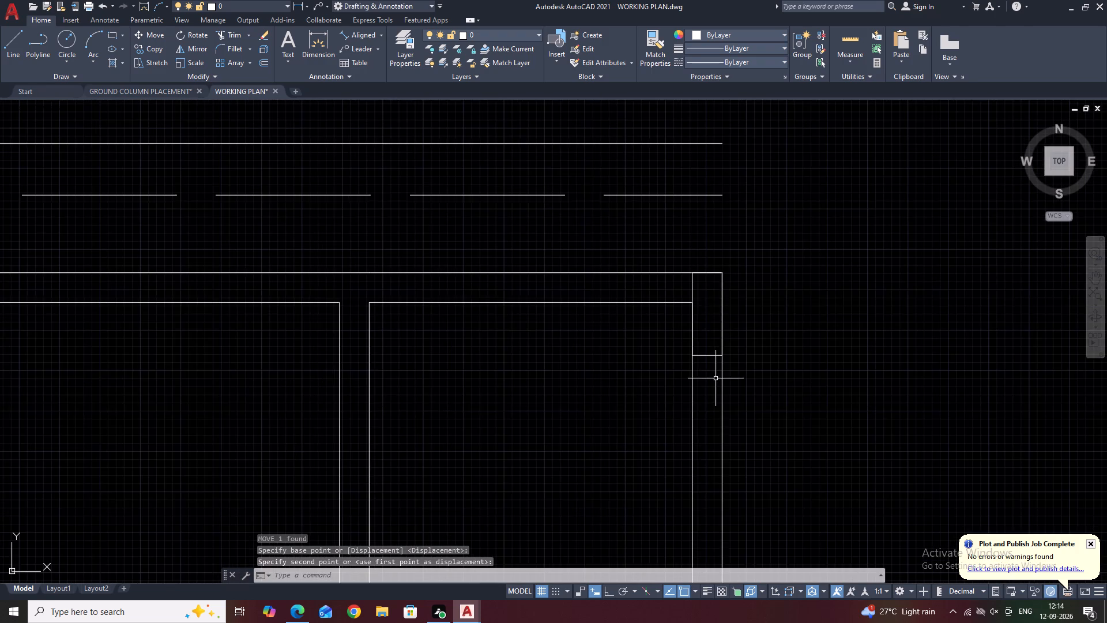
{"action": "scroll", "coordinate": [682, 294], "scroll_direction": "up", "scroll_amount": 2}
{"action": "middle_click_drag", "start_coordinate": [721, 322], "coordinate": [723, 245]}
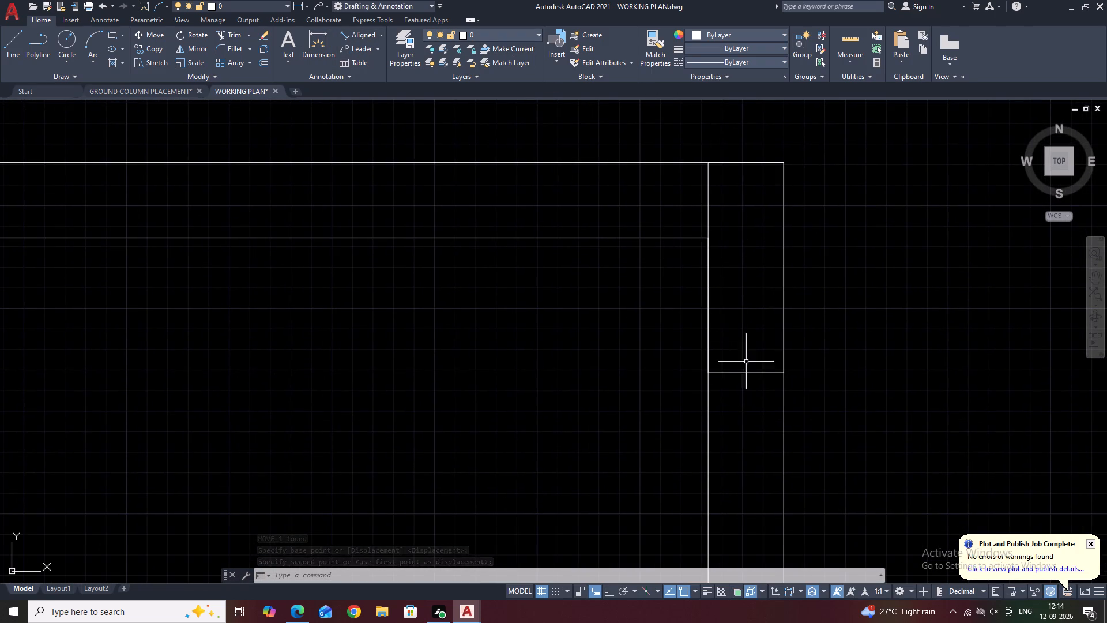
{"action": "left_click", "coordinate": [745, 380]}
{"action": "left_click", "coordinate": [728, 347]}
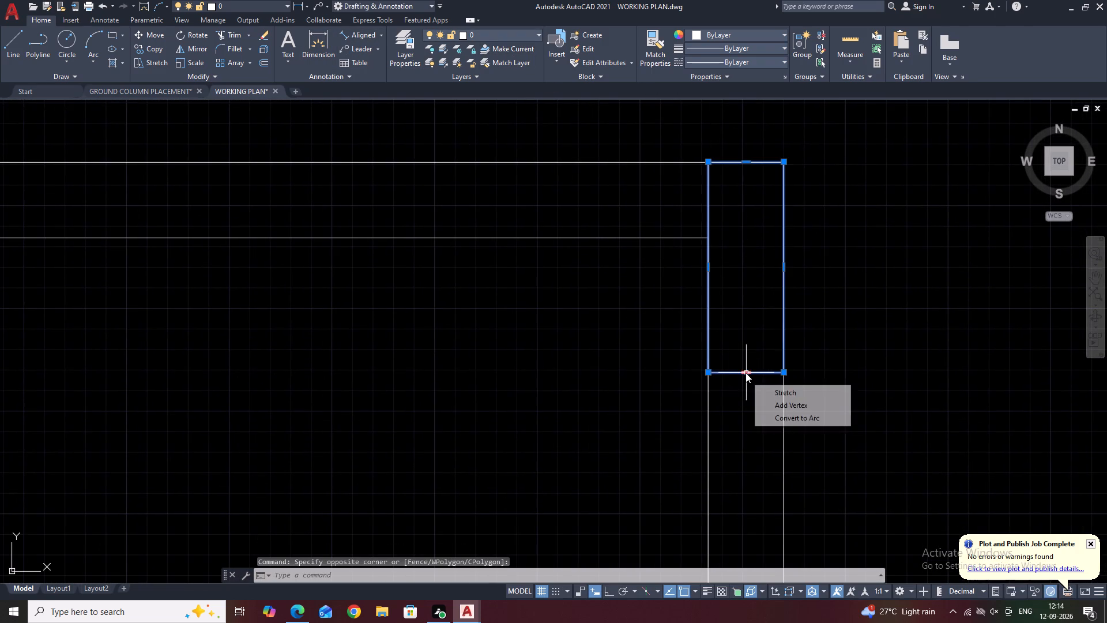
{"action": "left_click", "coordinate": [745, 373]}
{"action": "type", "text": "200"}
{"action": "key", "text": "Return"}
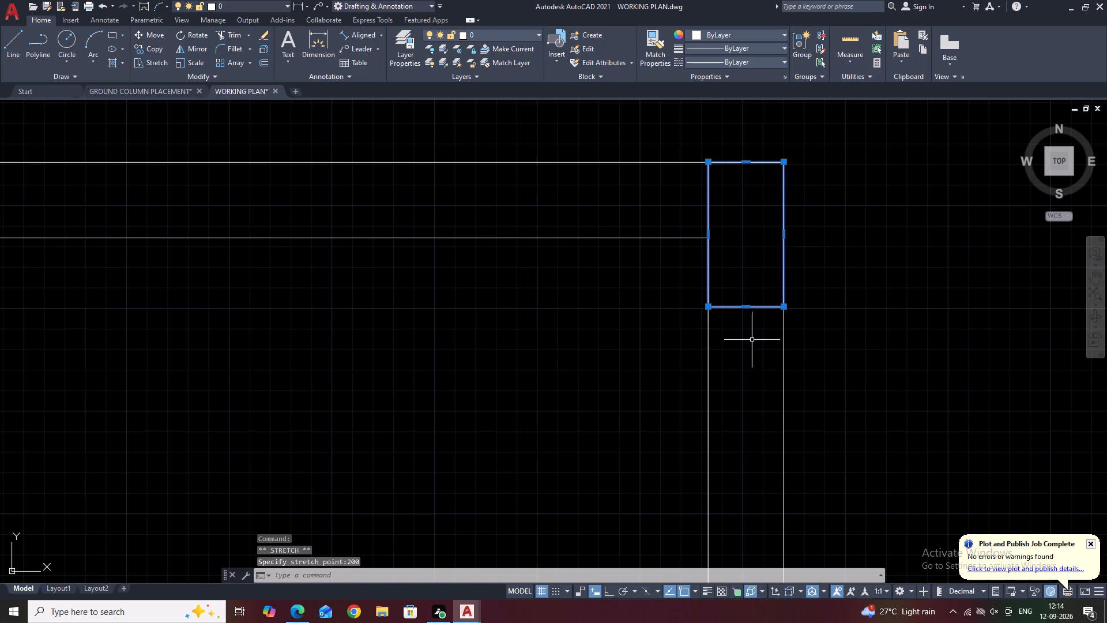
{"action": "key", "text": "Escape"}
Lengthen the corner rectangle by stretching its bottom edge downward by 10.
{"action": "middle_click_drag", "start_coordinate": [765, 228], "coordinate": [767, 331]}
{"action": "middle_click_drag", "start_coordinate": [704, 381], "coordinate": [710, 383]}
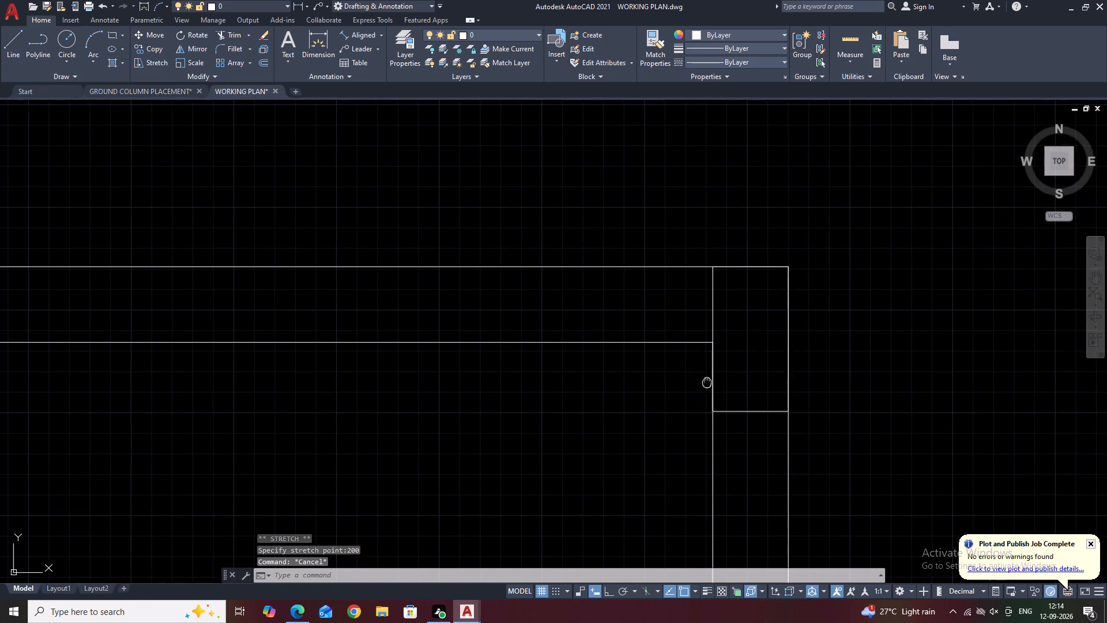
{"action": "middle_click_drag", "start_coordinate": [710, 383], "coordinate": [731, 310]}
{"action": "left_click", "coordinate": [765, 336]}
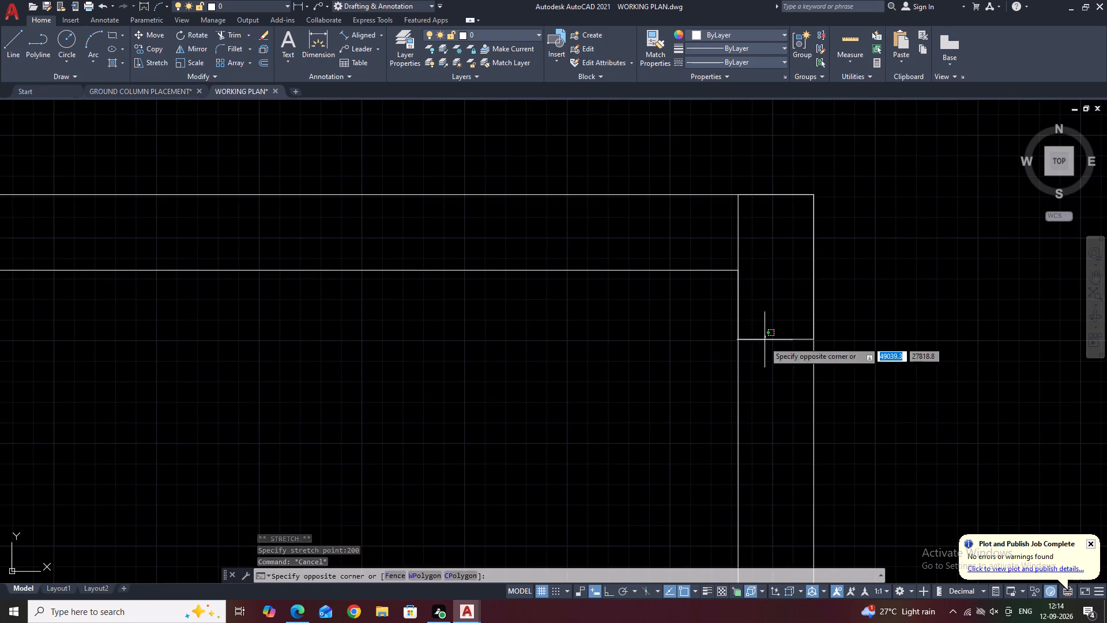
{"action": "left_click", "coordinate": [763, 344]}
{"action": "left_click", "coordinate": [779, 339]}
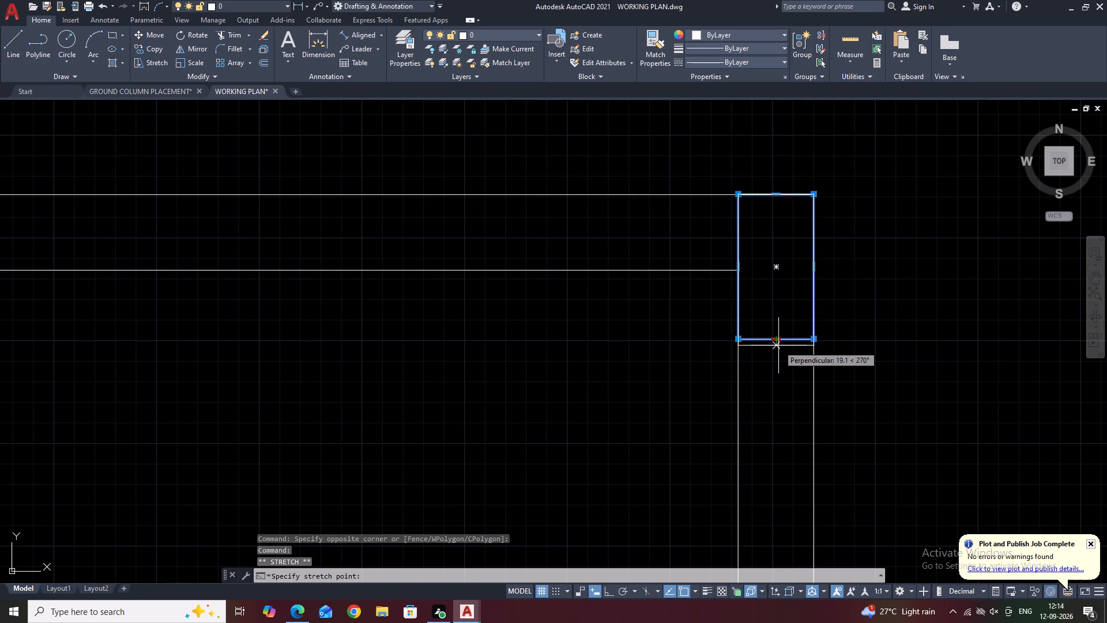
{"action": "type", "text": "10"}
{"action": "key", "text": "Return"}
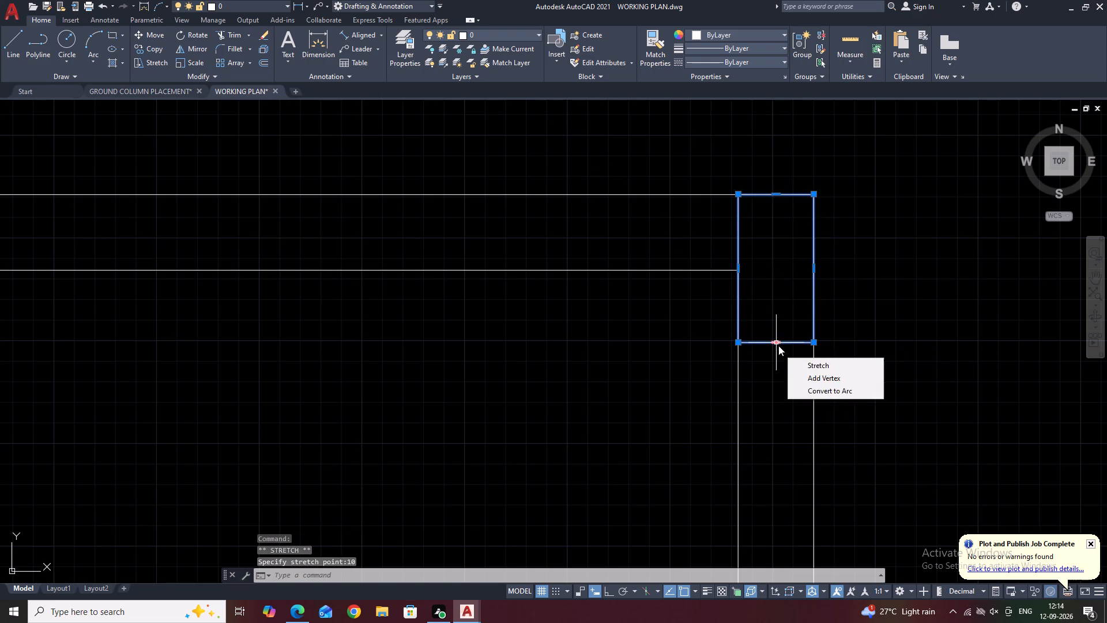
{"action": "right_click", "coordinate": [773, 277]}
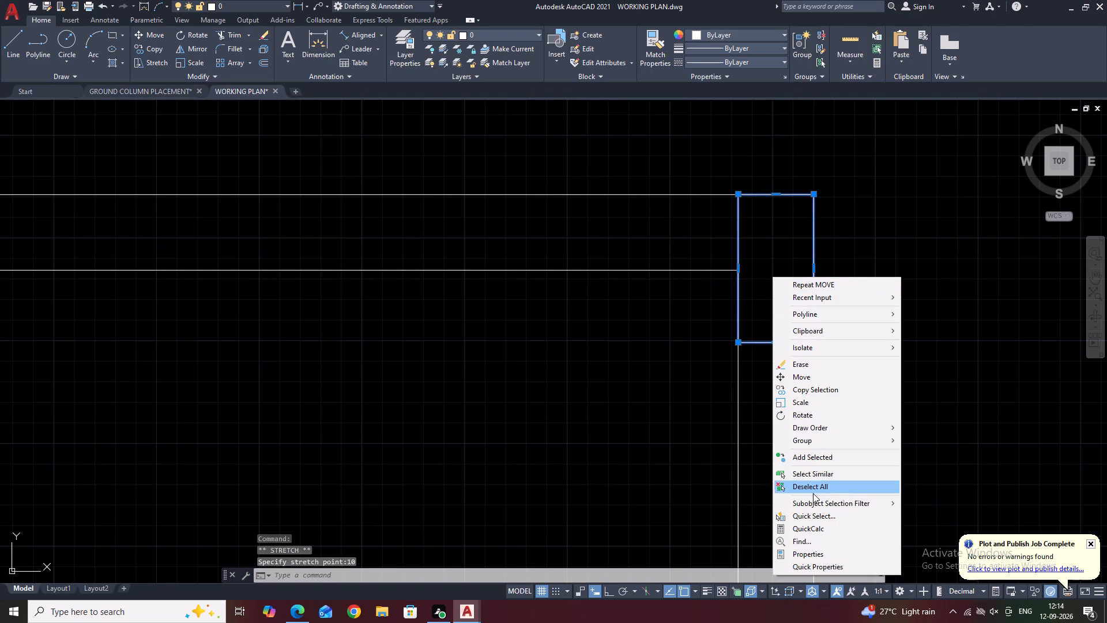
{"action": "left_click", "coordinate": [813, 493]}
{"action": "left_click", "coordinate": [818, 486]}
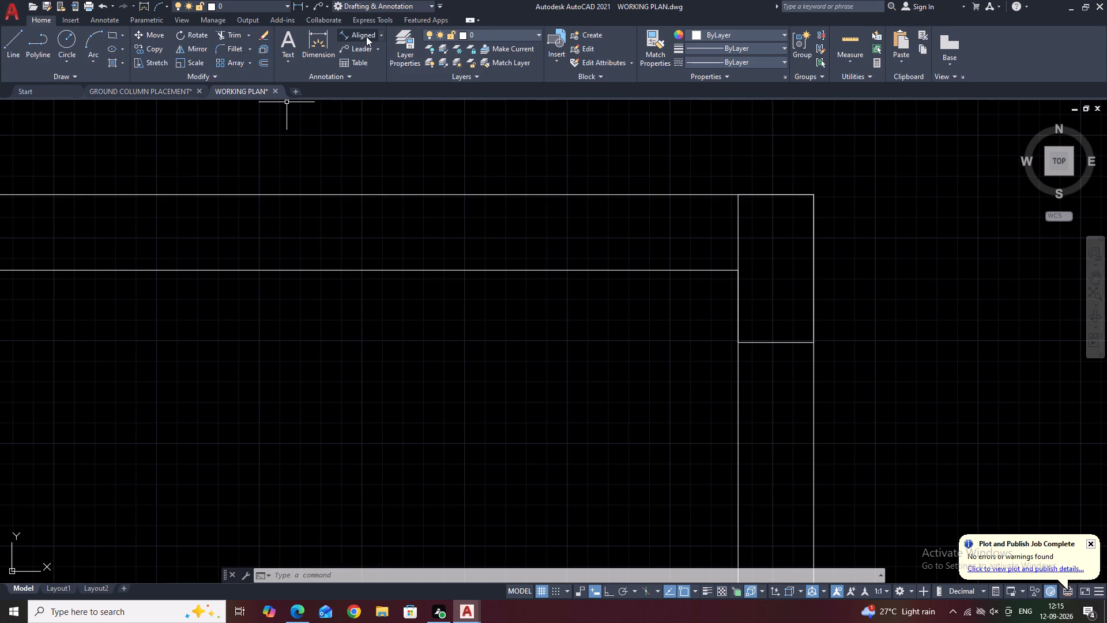
Check the corner rectangle's height with a linear dimension between its right-hand corners, without placing the dimension.
{"action": "left_click", "coordinate": [381, 35]}
{"action": "left_click", "coordinate": [374, 50]}
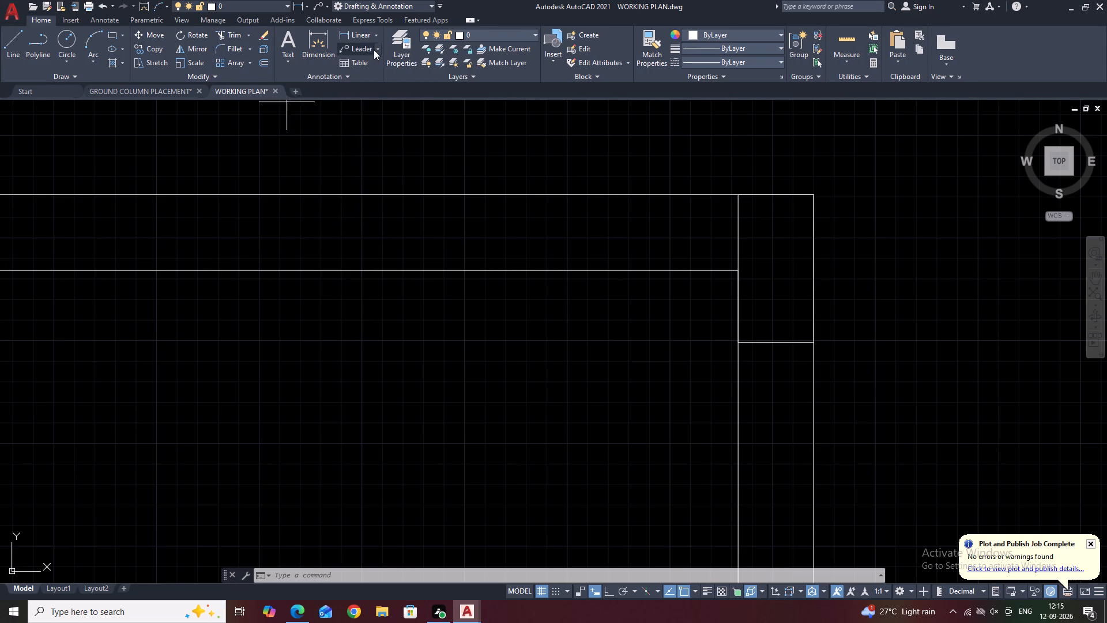
{"action": "left_click", "coordinate": [815, 193]}
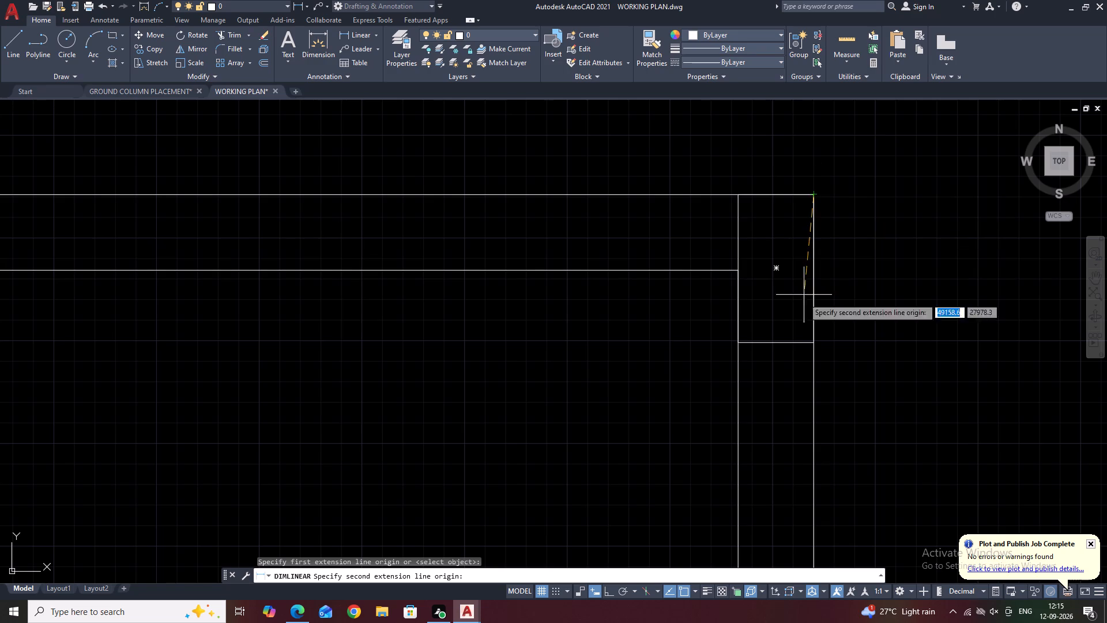
{"action": "left_click", "coordinate": [814, 344]}
{"action": "right_click", "coordinate": [835, 339]}
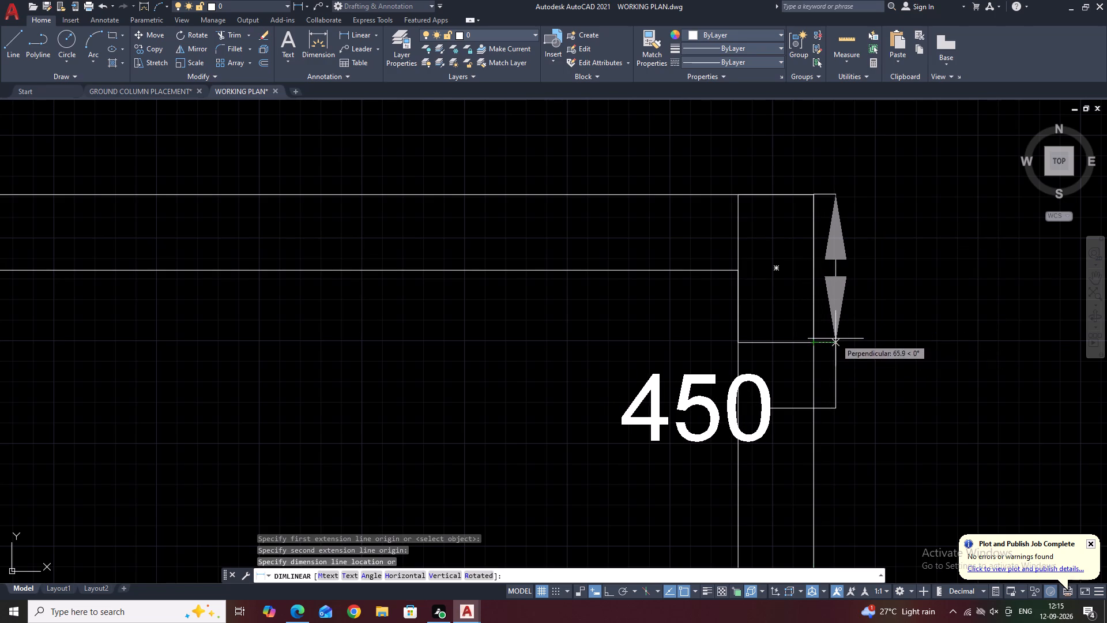
{"action": "left_click", "coordinate": [871, 359]}
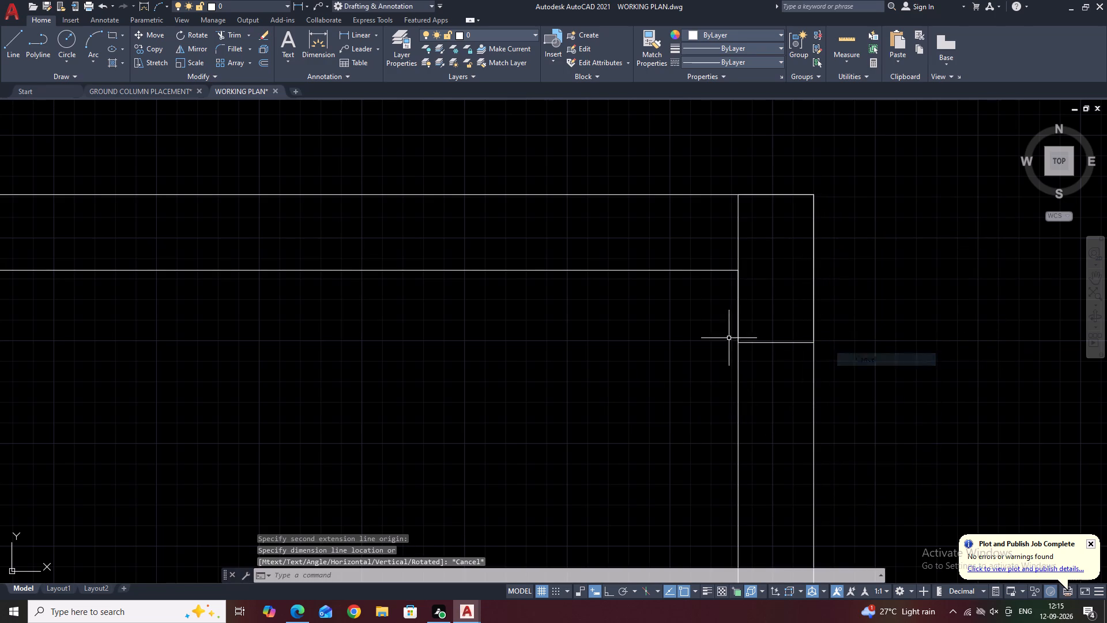
Draw a vertical line from the corner rectangle's top-left corner up to the dashed line above the upper block.
{"action": "scroll", "coordinate": [676, 309], "scroll_direction": "down", "scroll_amount": 6}
{"action": "scroll", "coordinate": [763, 324], "scroll_direction": "down", "scroll_amount": 2}
{"action": "middle_click_drag", "start_coordinate": [759, 410], "coordinate": [775, 350]}
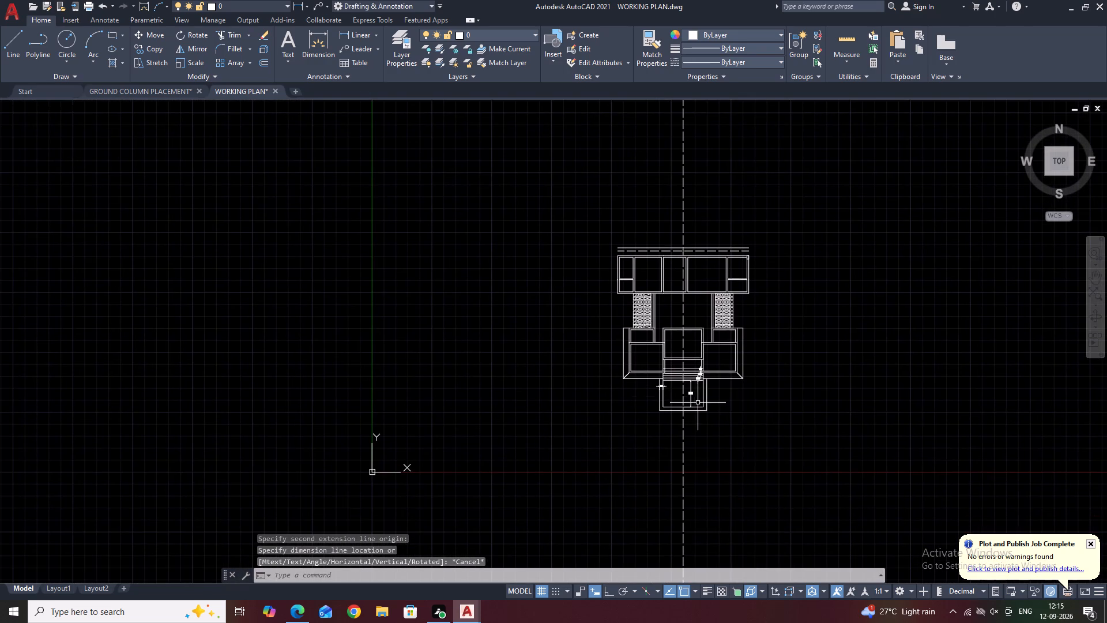
{"action": "scroll", "coordinate": [698, 402], "scroll_direction": "up", "scroll_amount": 2}
{"action": "middle_click_drag", "start_coordinate": [722, 247], "coordinate": [708, 391]}
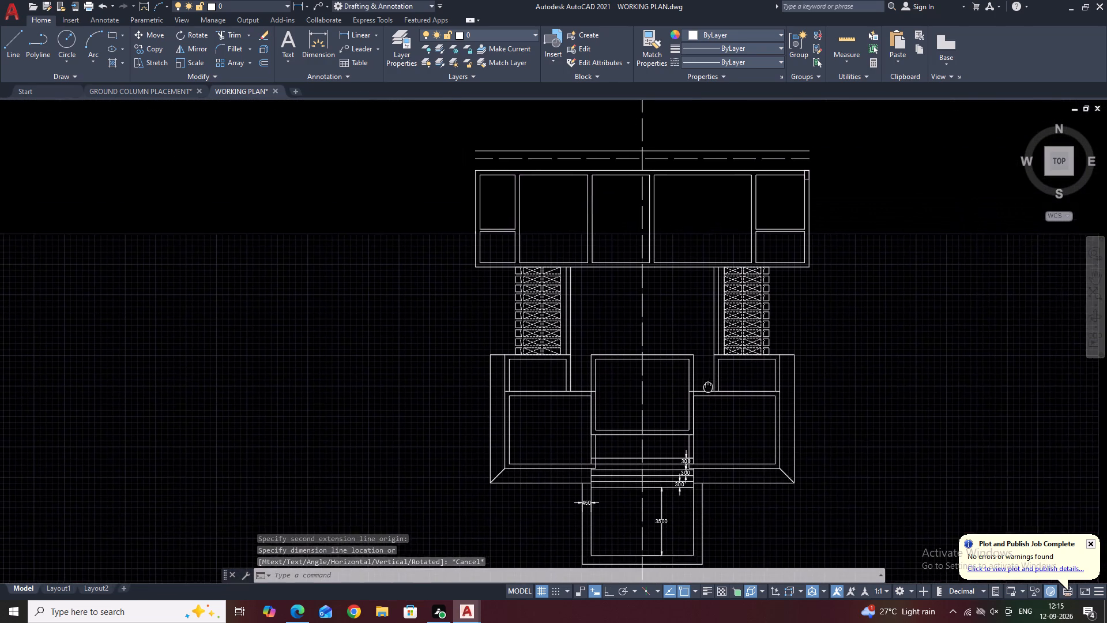
{"action": "middle_click_drag", "start_coordinate": [708, 391], "coordinate": [708, 395]}
{"action": "middle_click_drag", "start_coordinate": [826, 174], "coordinate": [765, 293]}
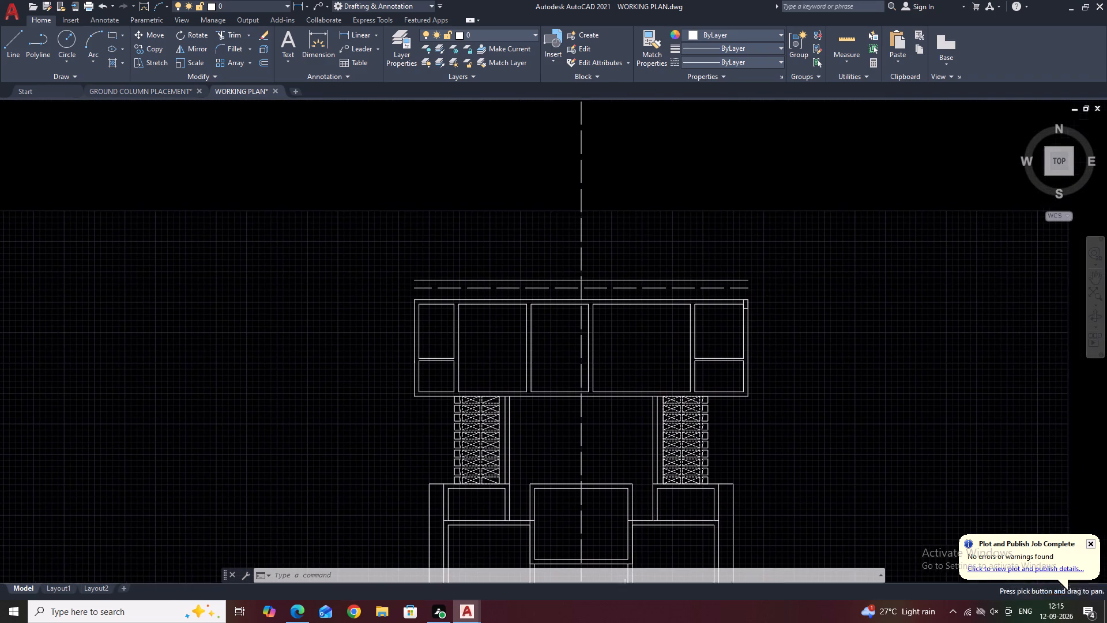
{"action": "scroll", "coordinate": [745, 300], "scroll_direction": "up", "scroll_amount": 2}
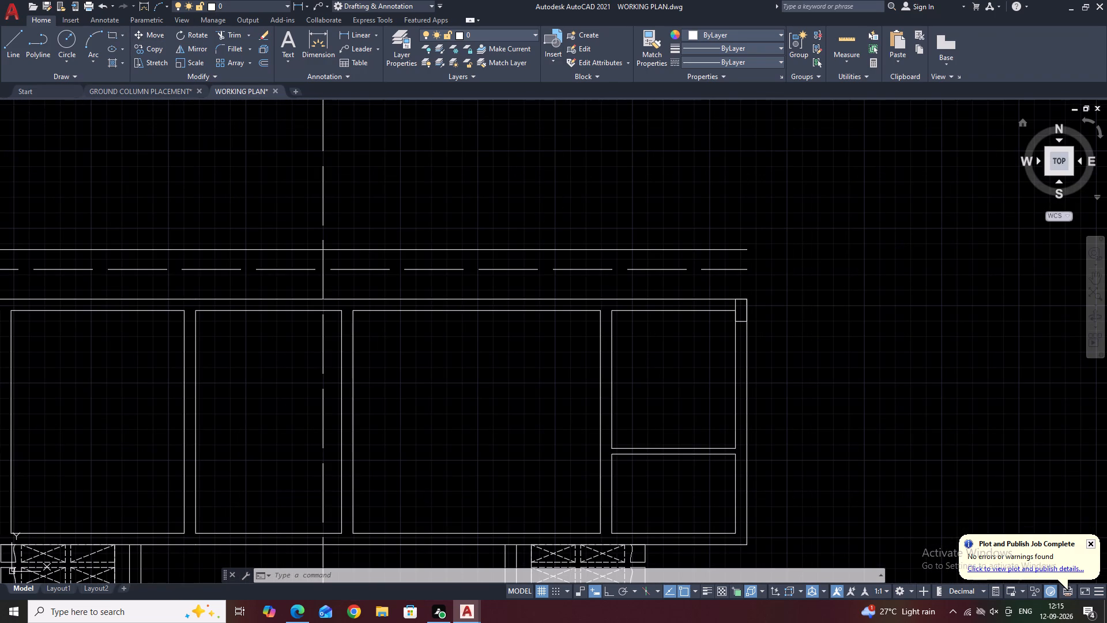
{"action": "left_click", "coordinate": [3, 47]}
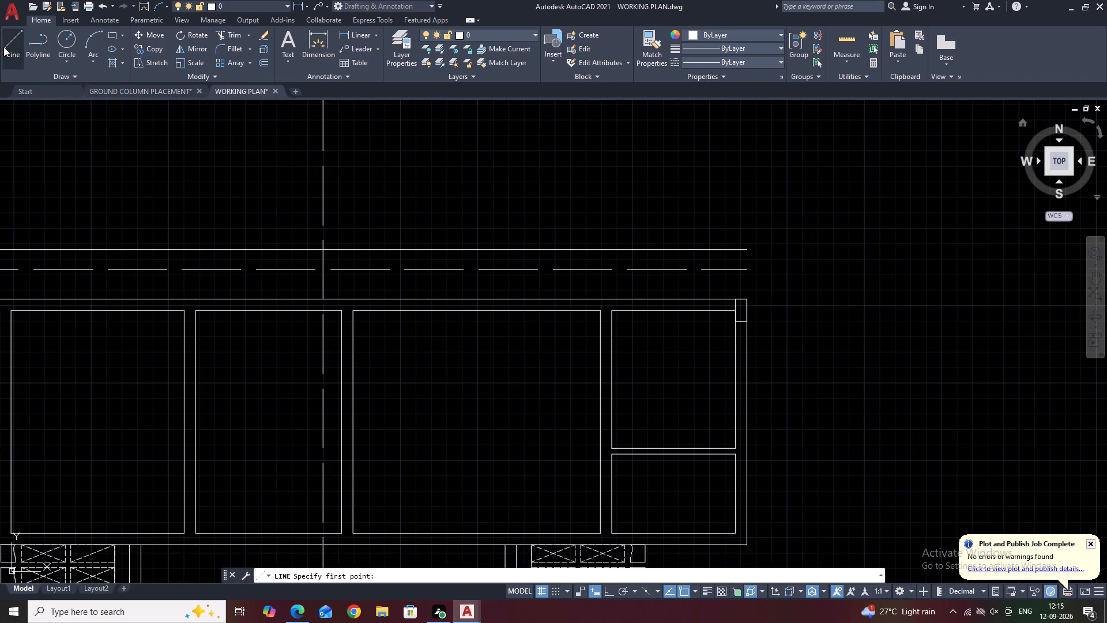
{"action": "scroll", "coordinate": [733, 292], "scroll_direction": "up", "scroll_amount": 3}
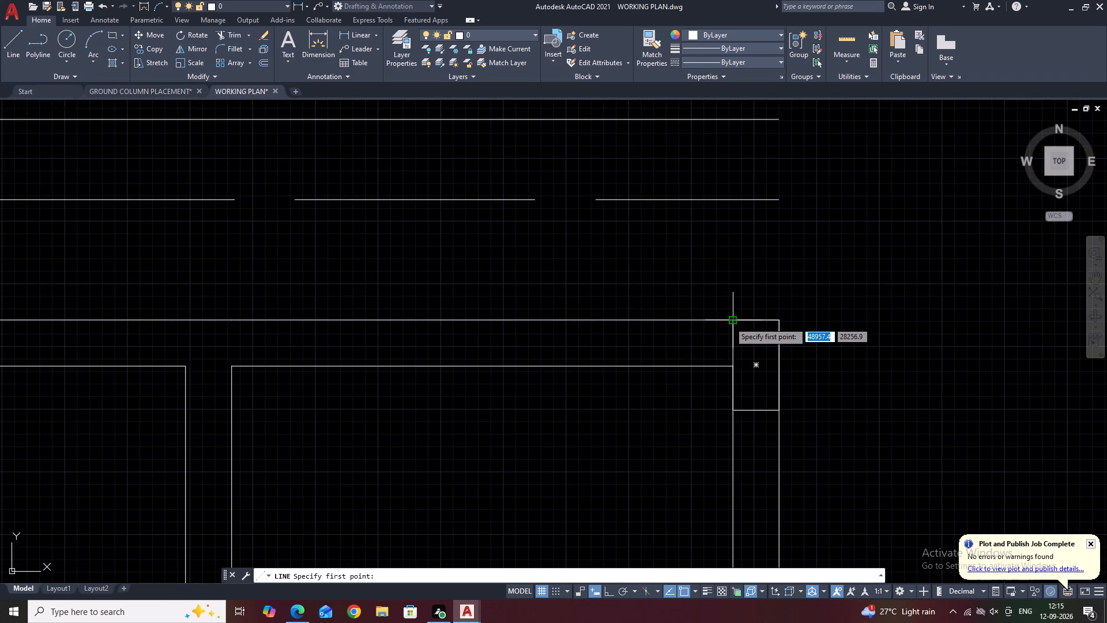
{"action": "left_click", "coordinate": [729, 322]}
{"action": "left_click", "coordinate": [733, 202]}
{"action": "right_click", "coordinate": [733, 202]}
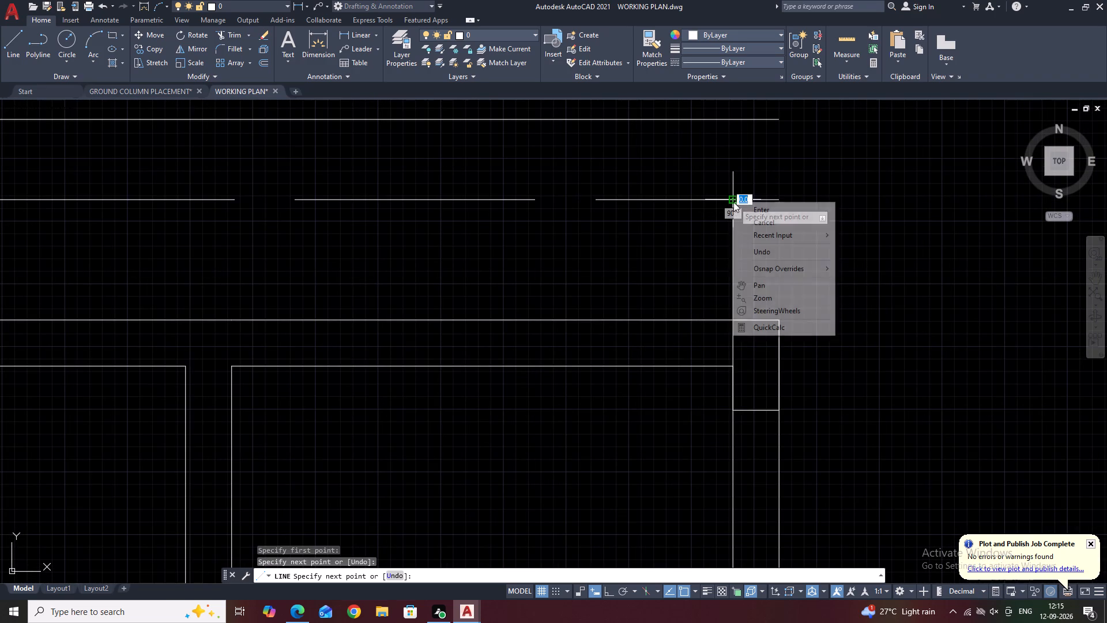
{"action": "left_click", "coordinate": [777, 227]}
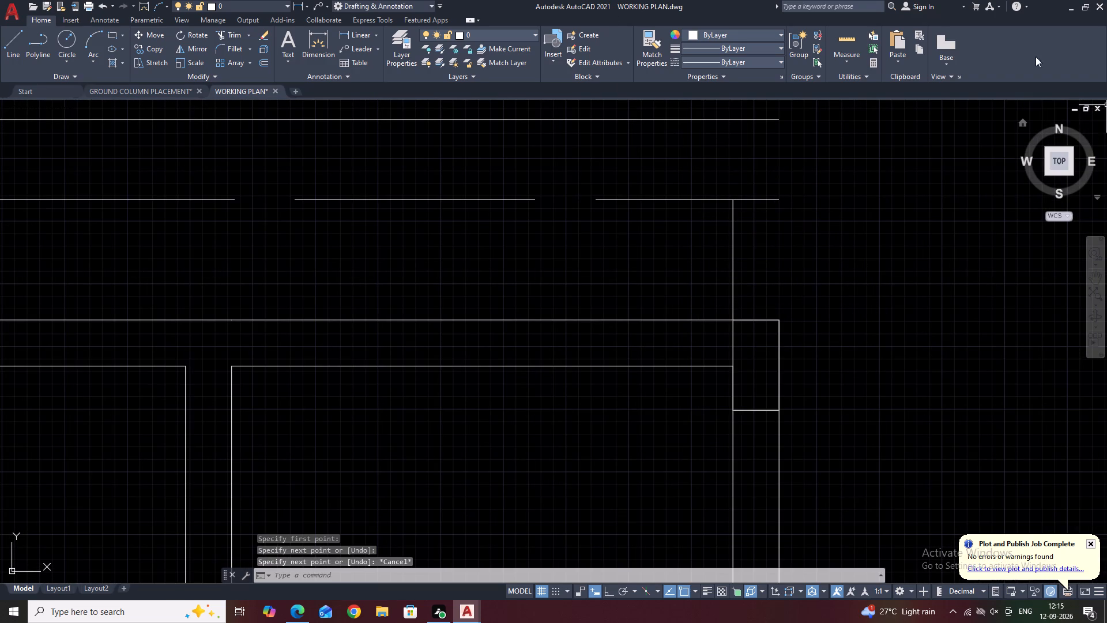
Fillet the dashed line with the new vertical line at the upper block's right end to form a square corner.
{"action": "left_click", "coordinate": [229, 46]}
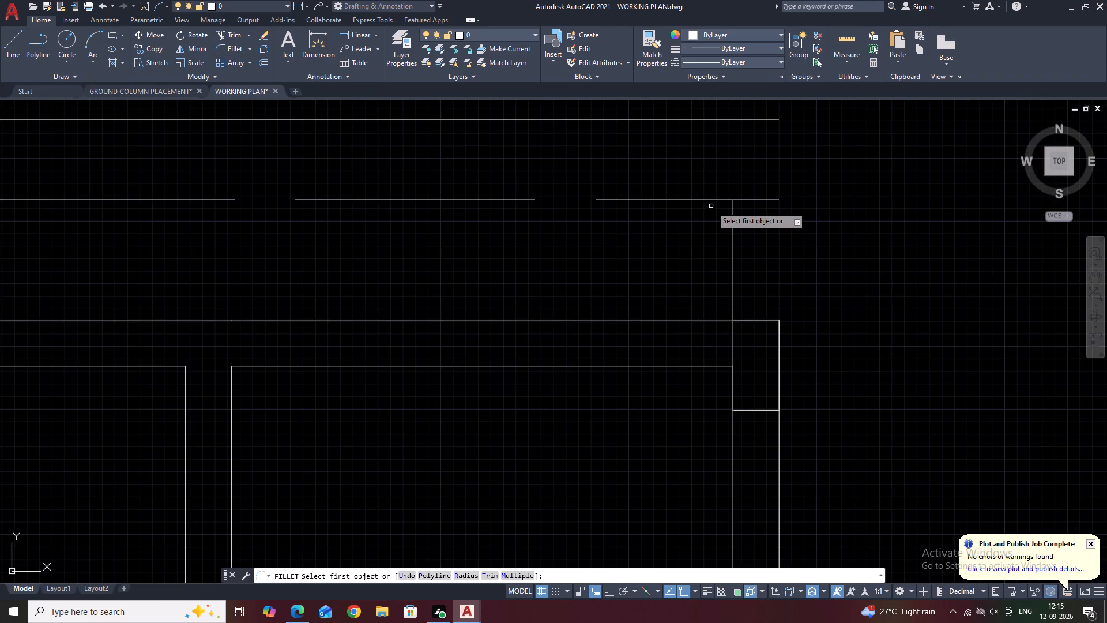
{"action": "left_click", "coordinate": [713, 201]}
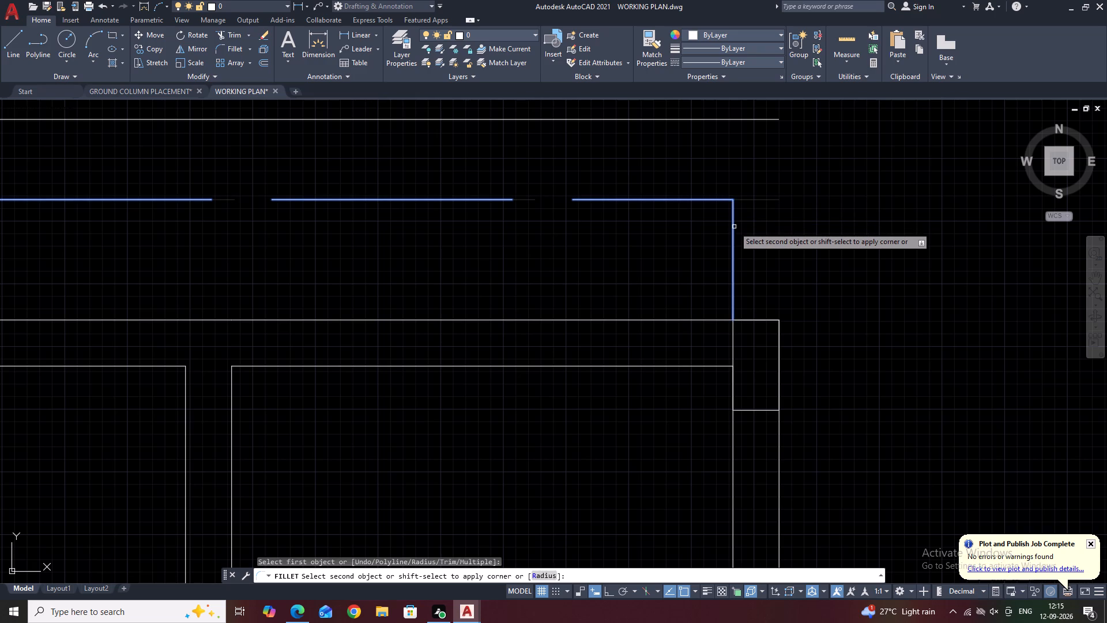
{"action": "left_click", "coordinate": [734, 227]}
Draw a vertical line from the inner wall corner at the upper block's top left up to the dashed line.
{"action": "scroll", "coordinate": [776, 252], "scroll_direction": "down", "scroll_amount": 6}
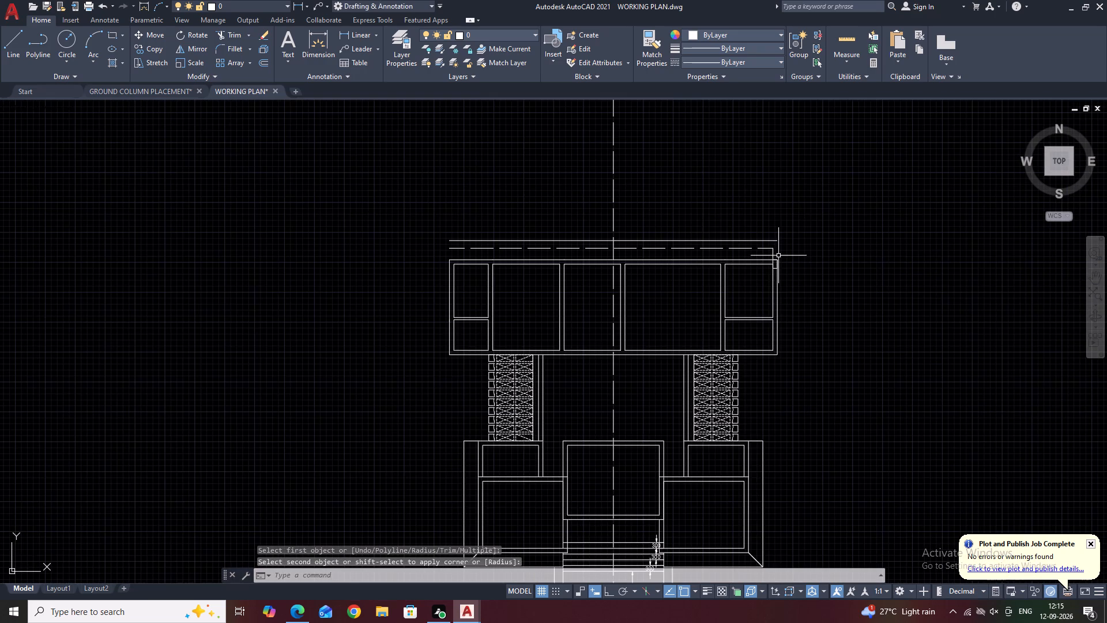
{"action": "left_click", "coordinate": [7, 45]}
{"action": "scroll", "coordinate": [437, 249], "scroll_direction": "up", "scroll_amount": 4}
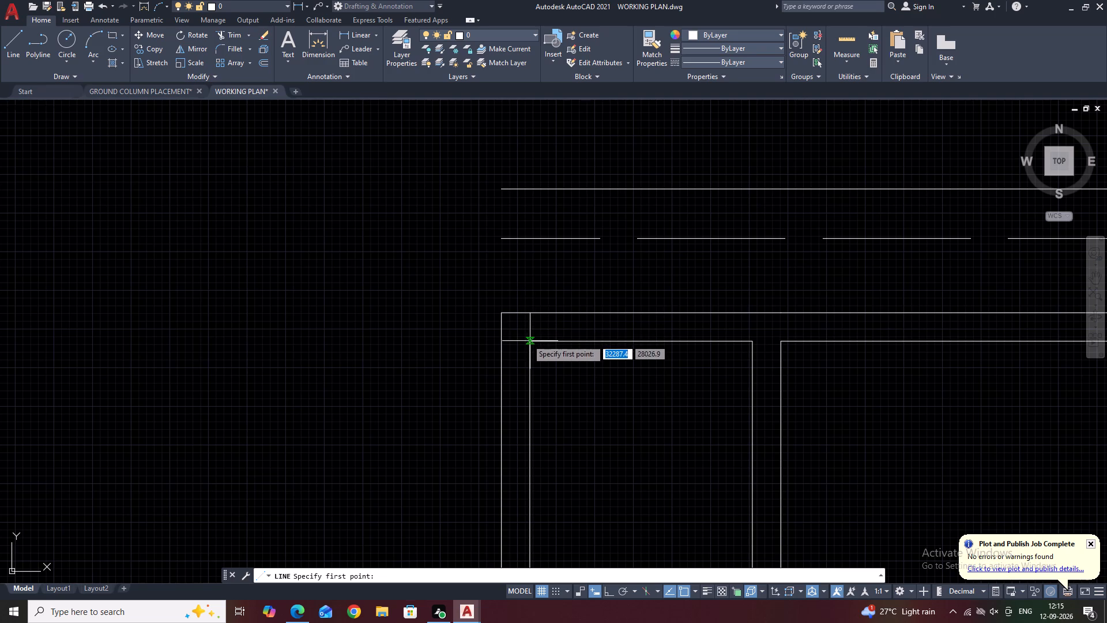
{"action": "left_click", "coordinate": [527, 339]}
{"action": "left_click", "coordinate": [529, 236]}
{"action": "right_click", "coordinate": [529, 236]}
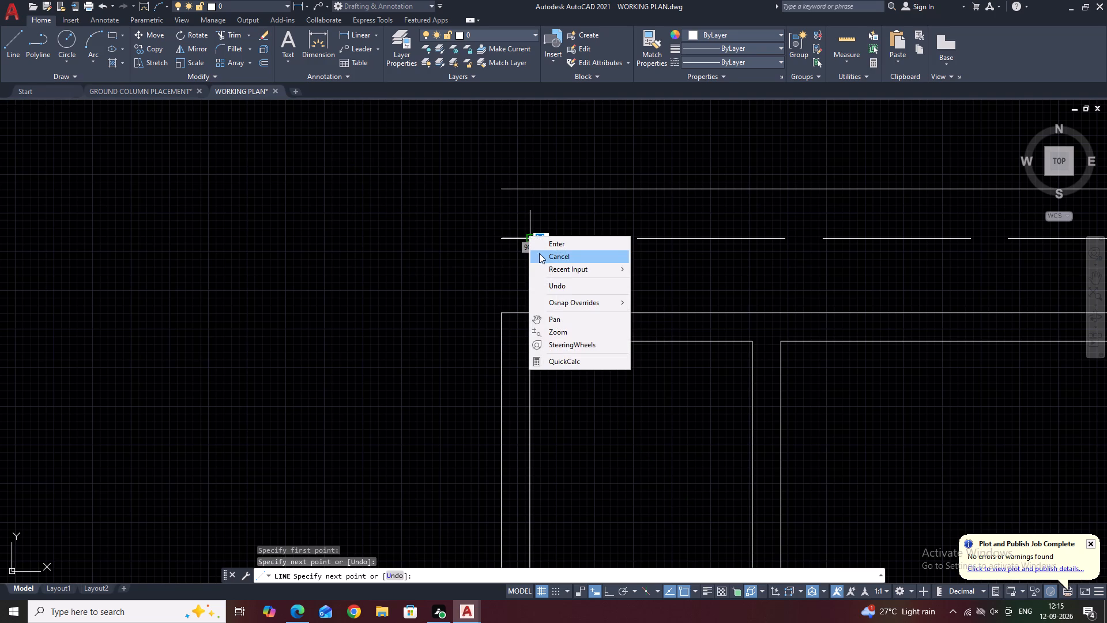
{"action": "left_click", "coordinate": [549, 257]}
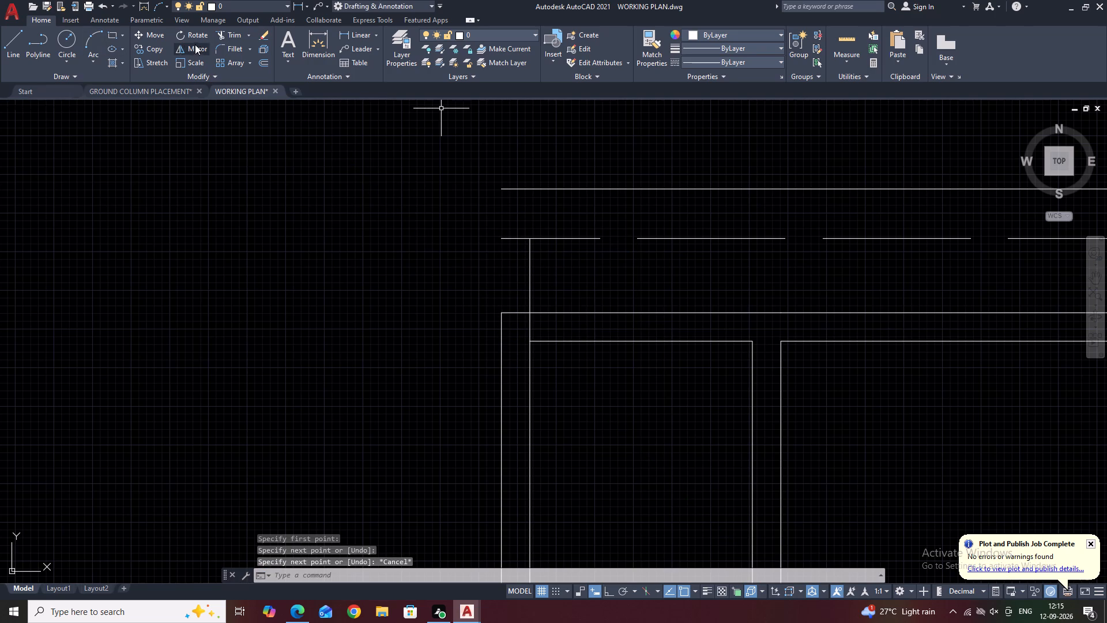
Fillet the dashed line with the new vertical line at the upper block's left end to form a square corner.
{"action": "left_click", "coordinate": [228, 47]}
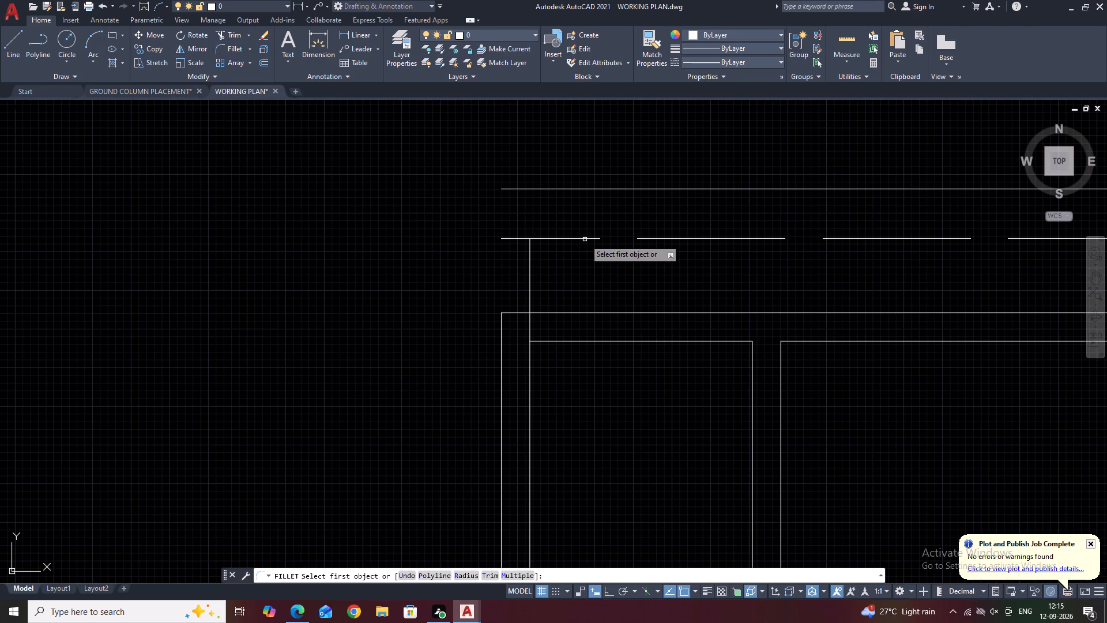
{"action": "left_click", "coordinate": [585, 239]}
{"action": "left_click", "coordinate": [531, 254]}
{"action": "right_click", "coordinate": [583, 258]}
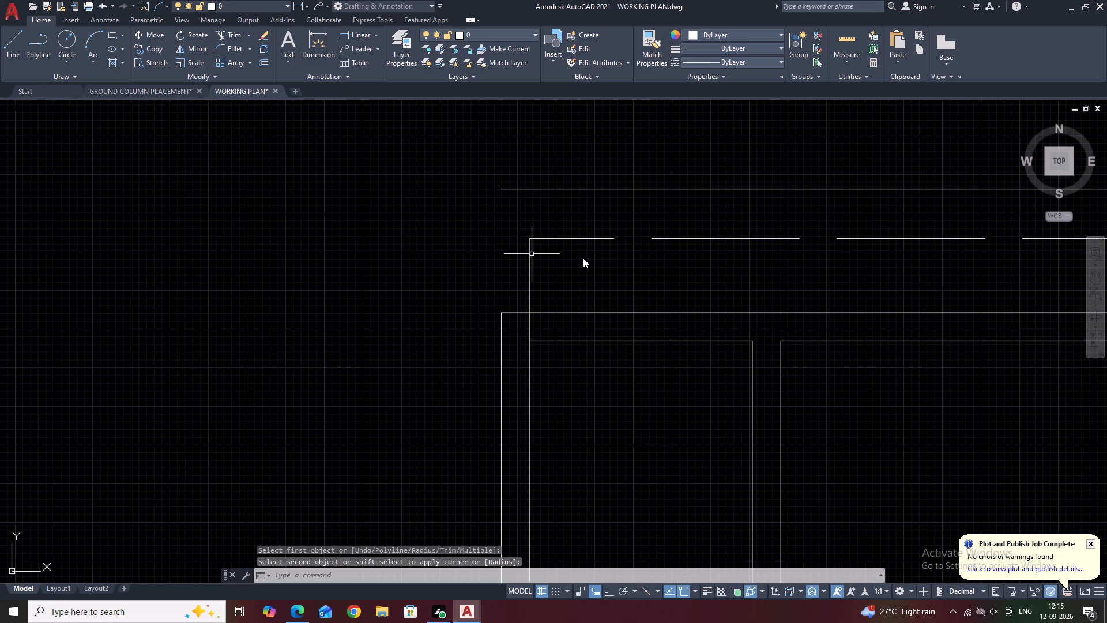
{"action": "left_click", "coordinate": [484, 227]}
{"action": "left_click", "coordinate": [495, 252]}
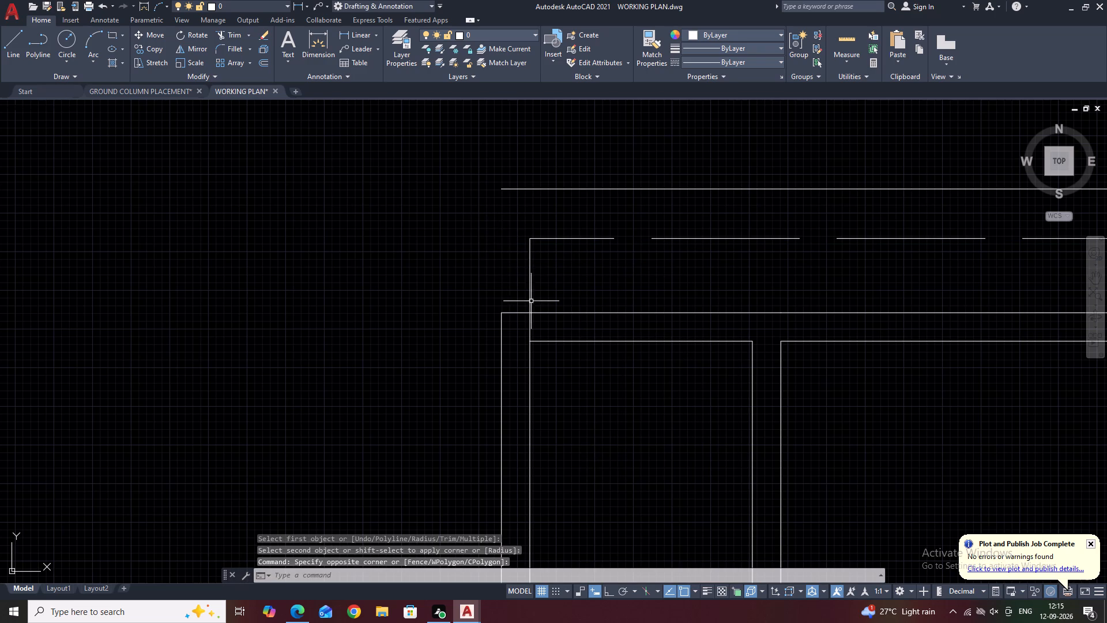
Stretch the lower left end of the dashed outline up to the upper block's top outer wall line.
{"action": "left_click", "coordinate": [534, 298]}
{"action": "left_click", "coordinate": [521, 275]}
{"action": "left_click", "coordinate": [531, 343]}
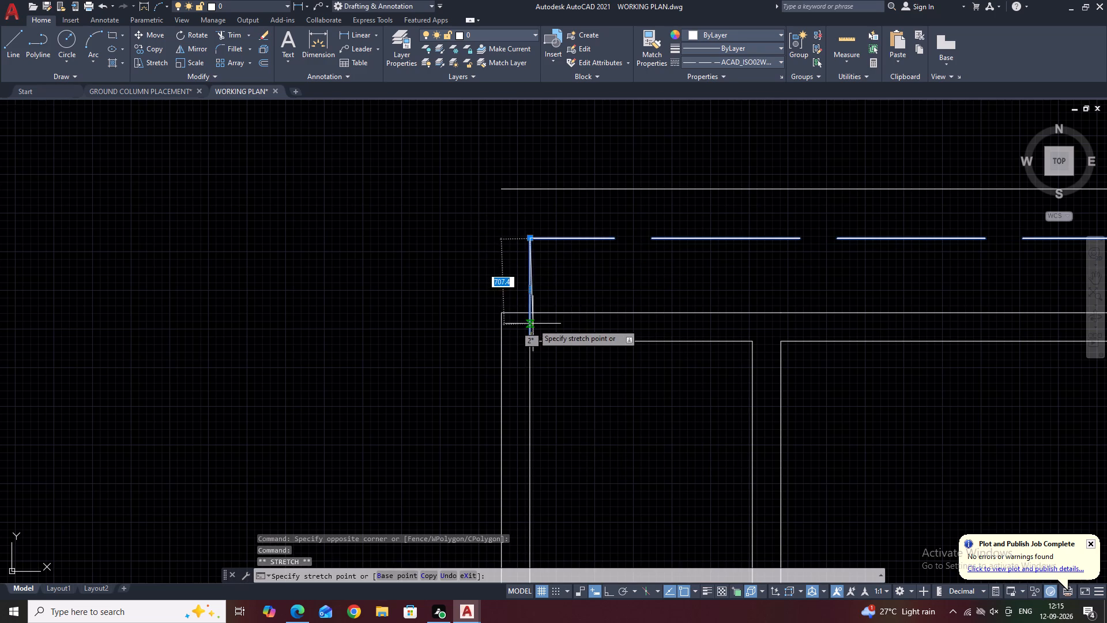
{"action": "left_click", "coordinate": [531, 313]}
{"action": "scroll", "coordinate": [476, 273], "scroll_direction": "down", "scroll_amount": 4}
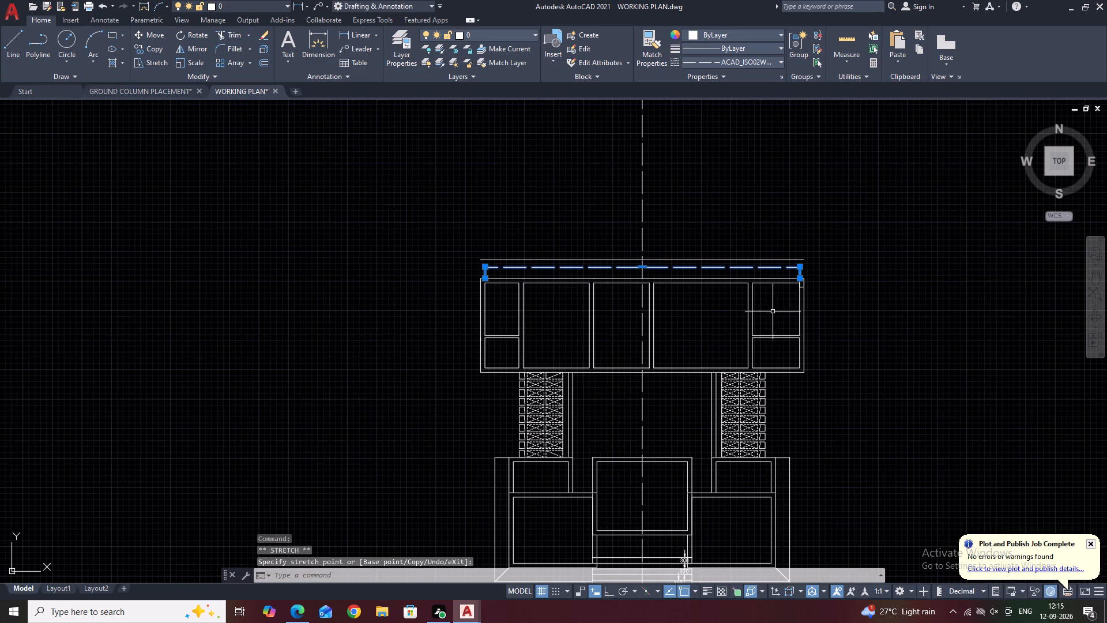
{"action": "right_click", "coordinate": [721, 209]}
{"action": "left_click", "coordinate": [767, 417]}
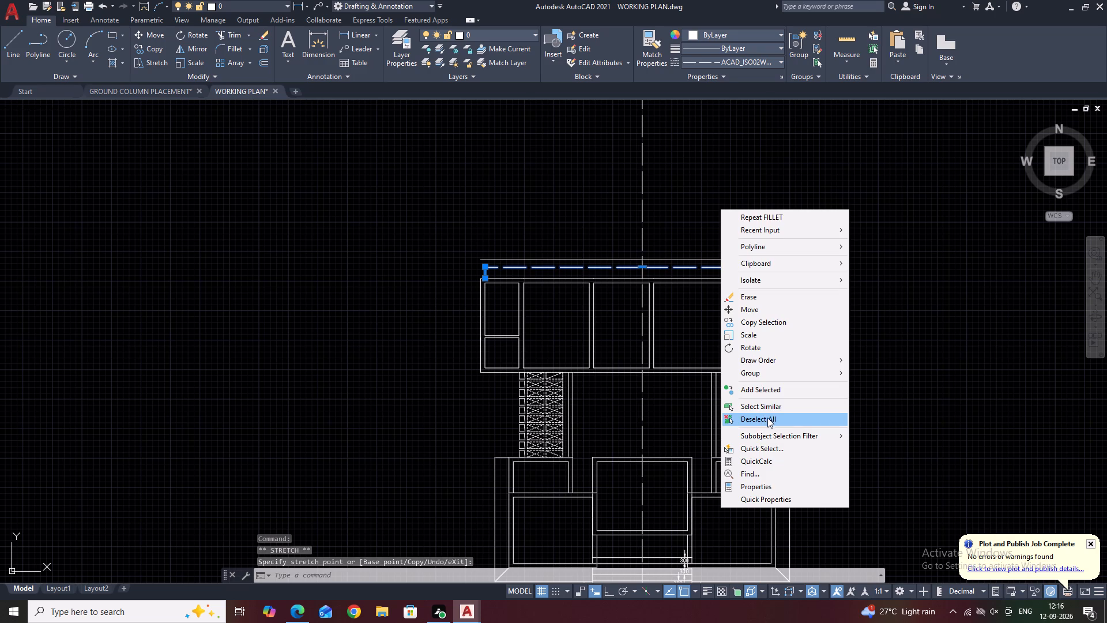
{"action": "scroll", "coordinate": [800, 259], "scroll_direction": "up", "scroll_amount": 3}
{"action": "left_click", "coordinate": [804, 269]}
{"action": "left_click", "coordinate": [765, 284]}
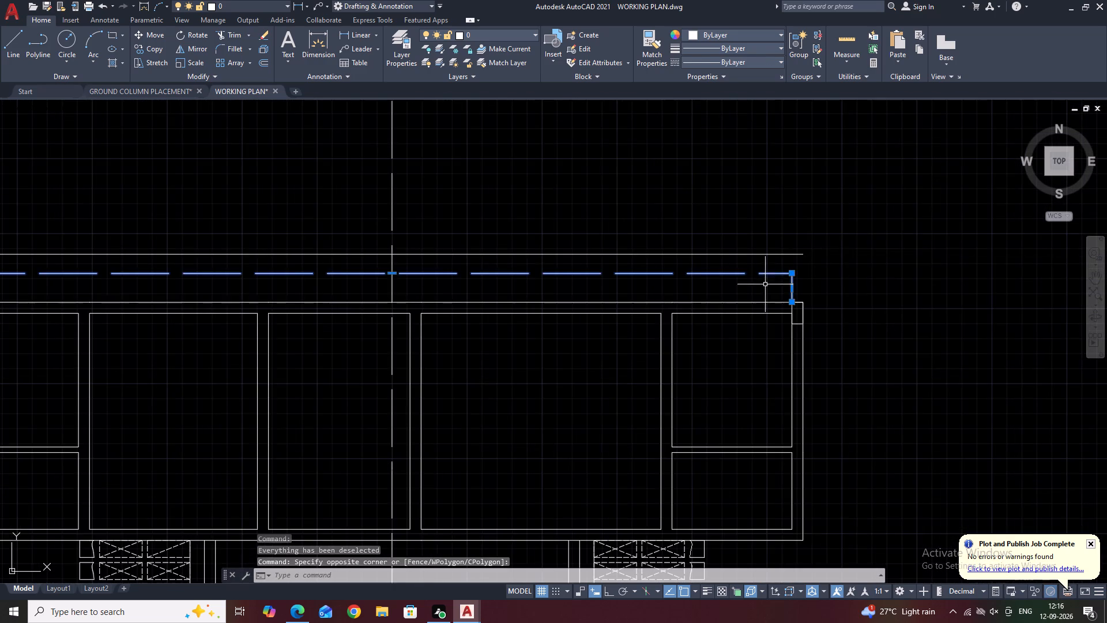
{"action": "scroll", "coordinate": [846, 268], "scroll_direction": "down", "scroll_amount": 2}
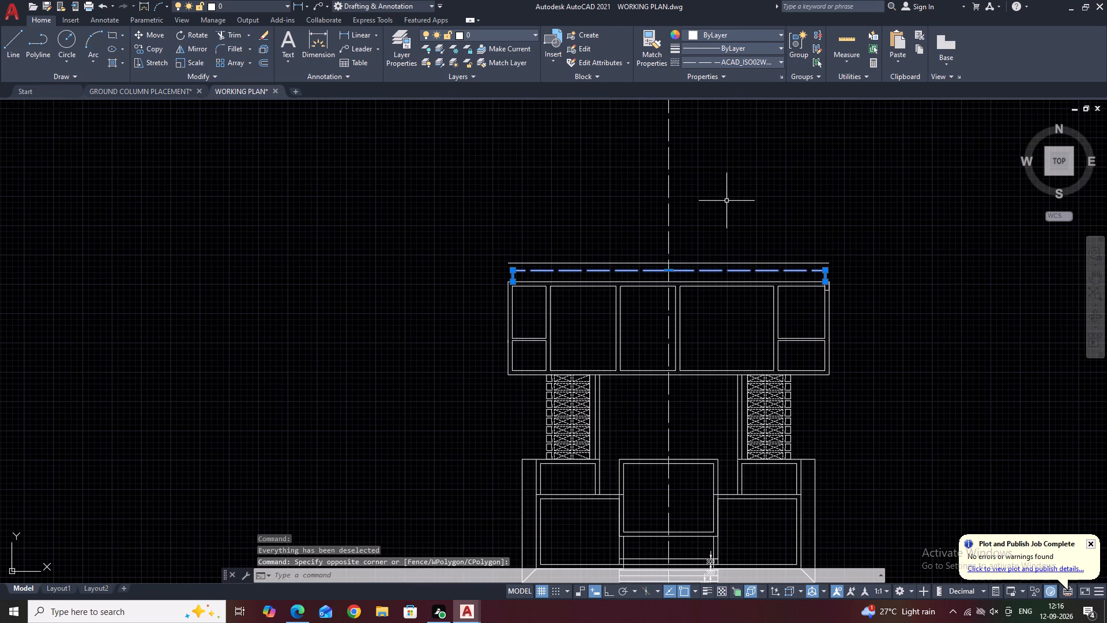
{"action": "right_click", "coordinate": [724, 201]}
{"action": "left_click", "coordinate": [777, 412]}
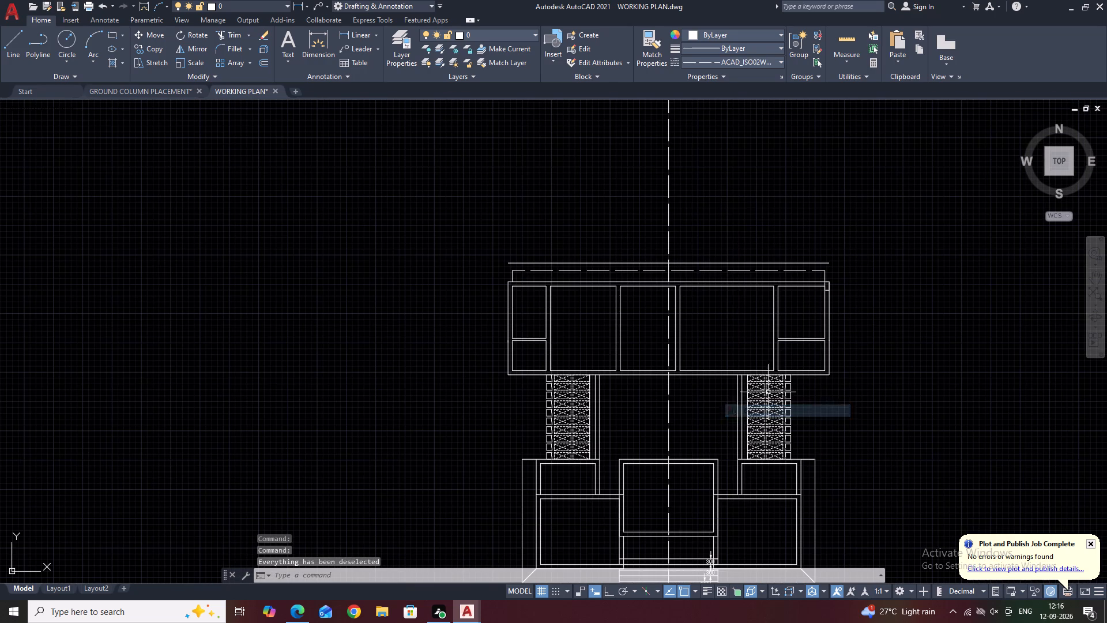
Match the properties of the dashed outline above the upper block to those of the vertical centre line.
{"action": "left_click", "coordinate": [696, 204]}
{"action": "left_click", "coordinate": [643, 220]}
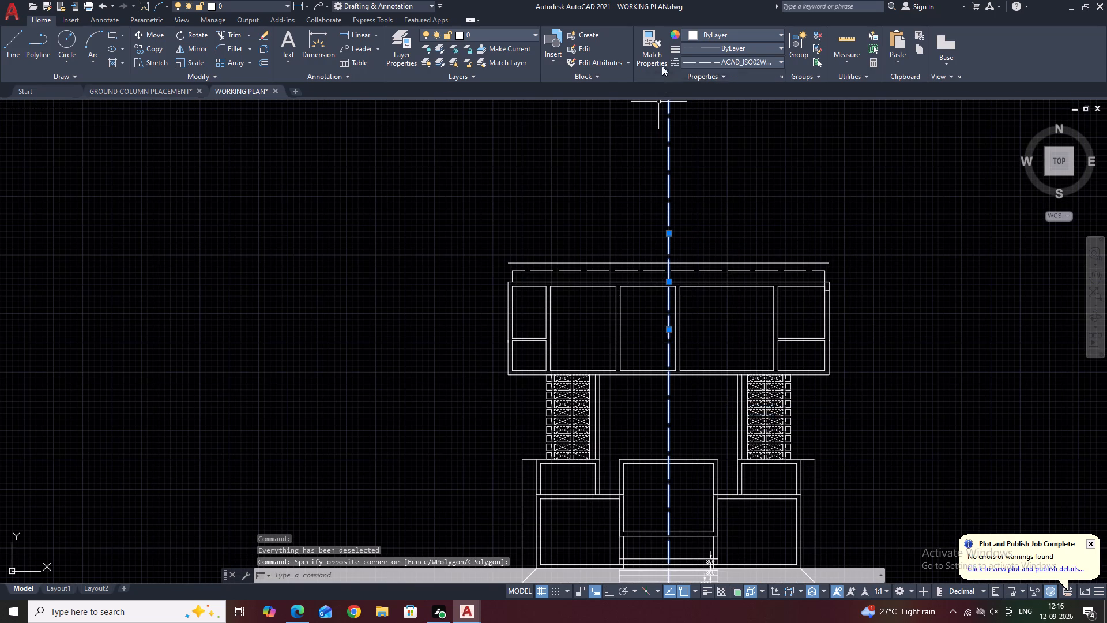
{"action": "left_click", "coordinate": [656, 61]}
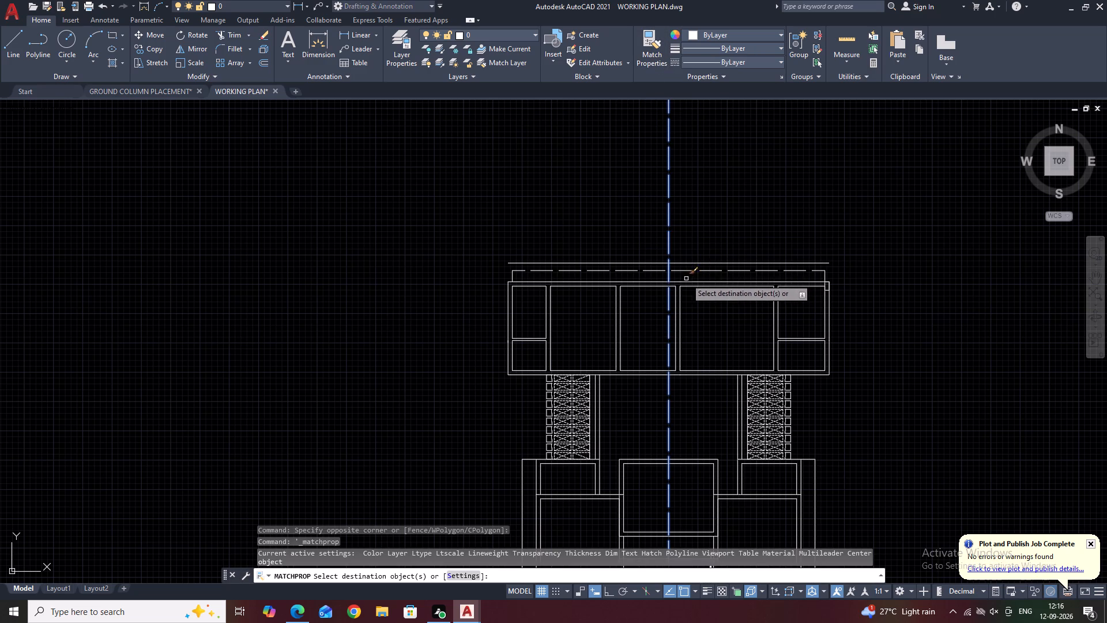
{"action": "scroll", "coordinate": [816, 274], "scroll_direction": "up", "scroll_amount": 2}
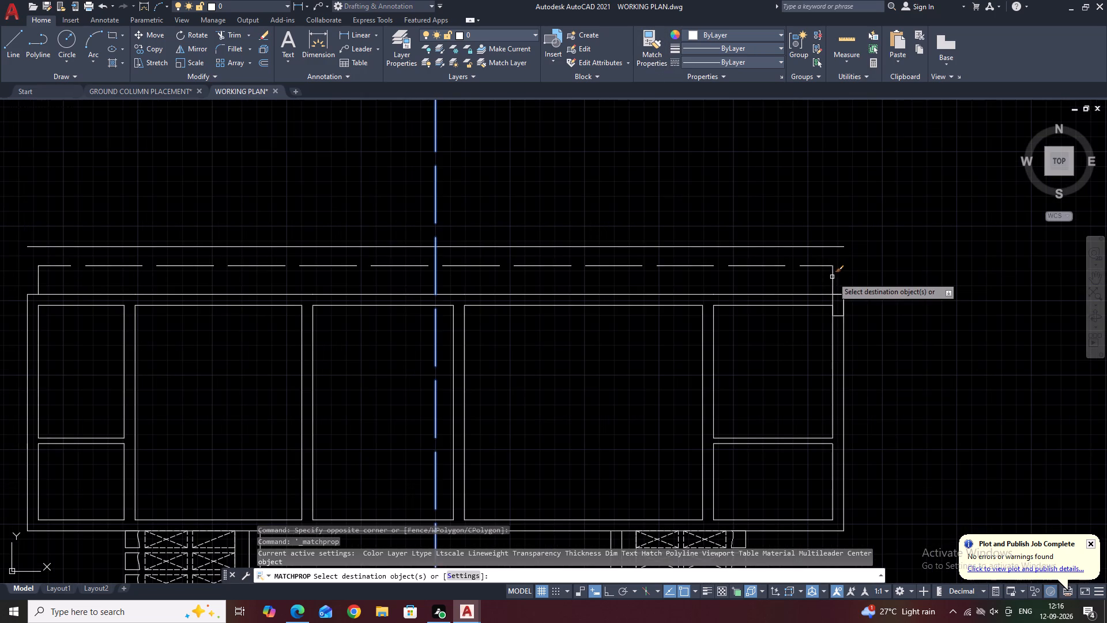
{"action": "left_click", "coordinate": [833, 277]}
{"action": "right_click", "coordinate": [667, 164]}
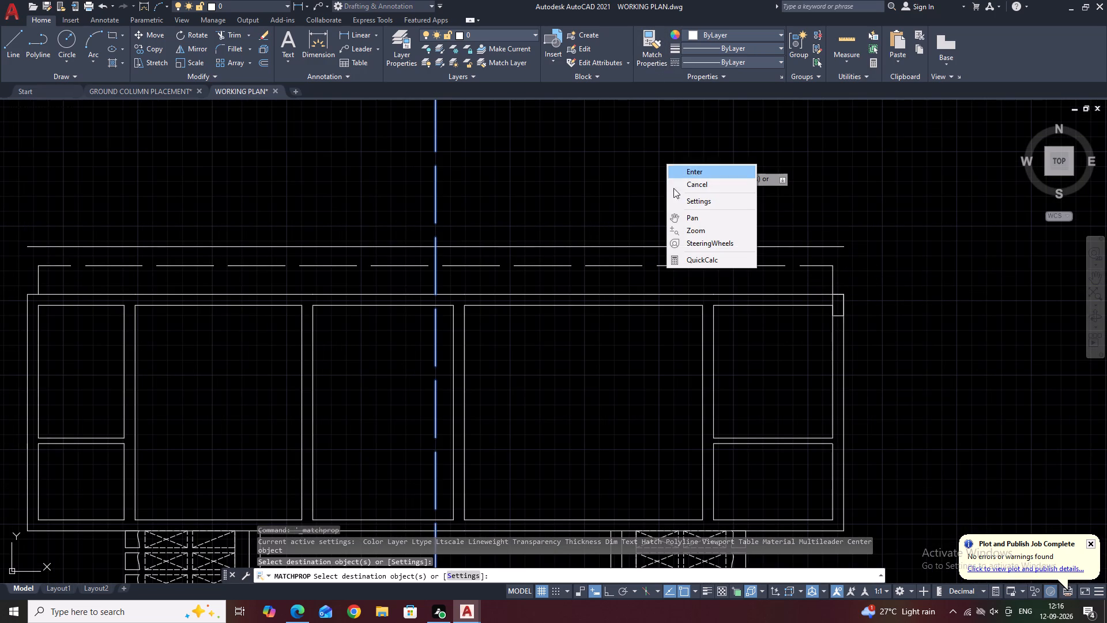
{"action": "left_click", "coordinate": [694, 187]}
Hatch the small rectangle at the upper block's top right wall corner with the SOLID pattern.
{"action": "scroll", "coordinate": [733, 273], "scroll_direction": "down", "scroll_amount": 4}
{"action": "middle_click_drag", "start_coordinate": [788, 308], "coordinate": [826, 241]}
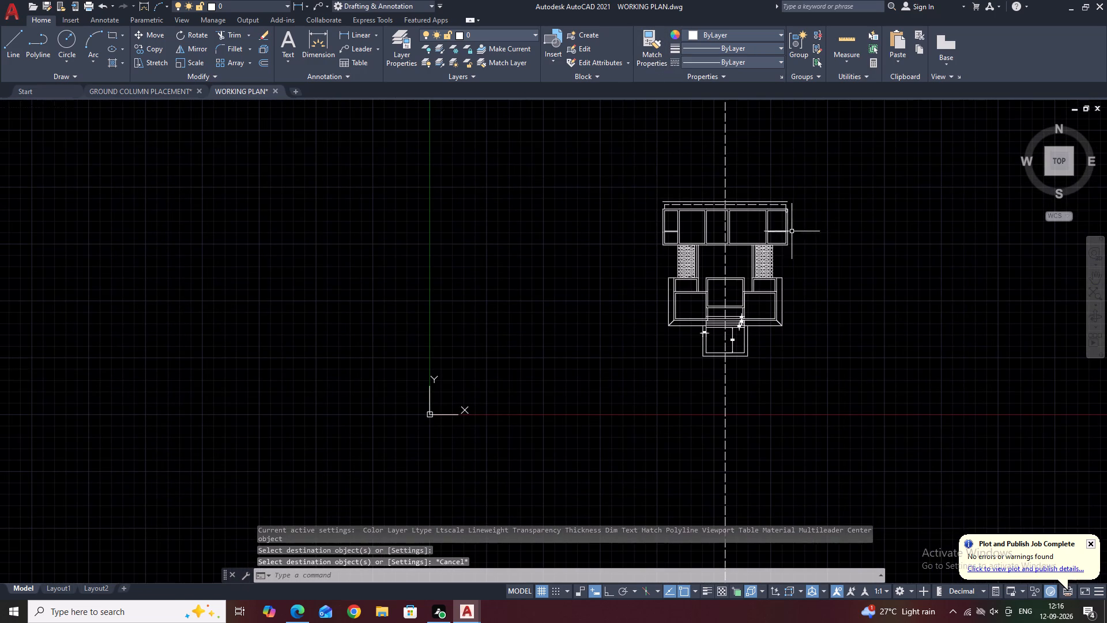
{"action": "scroll", "coordinate": [673, 204], "scroll_direction": "up", "scroll_amount": 2}
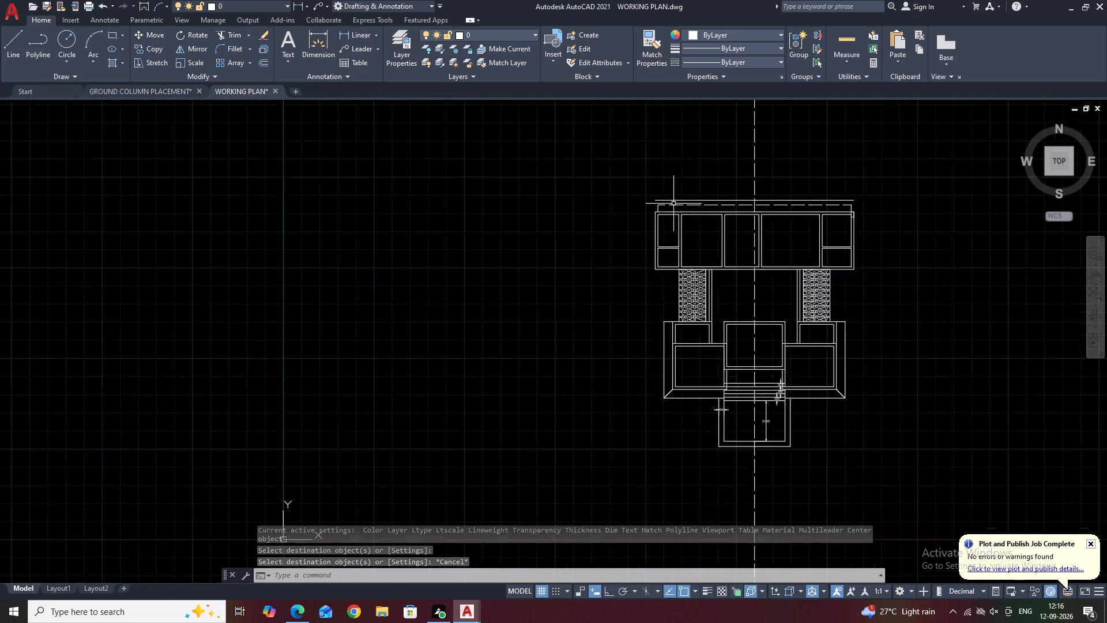
{"action": "scroll", "coordinate": [673, 203], "scroll_direction": "up", "scroll_amount": 1}
{"action": "middle_click_drag", "start_coordinate": [919, 239], "coordinate": [731, 278]}
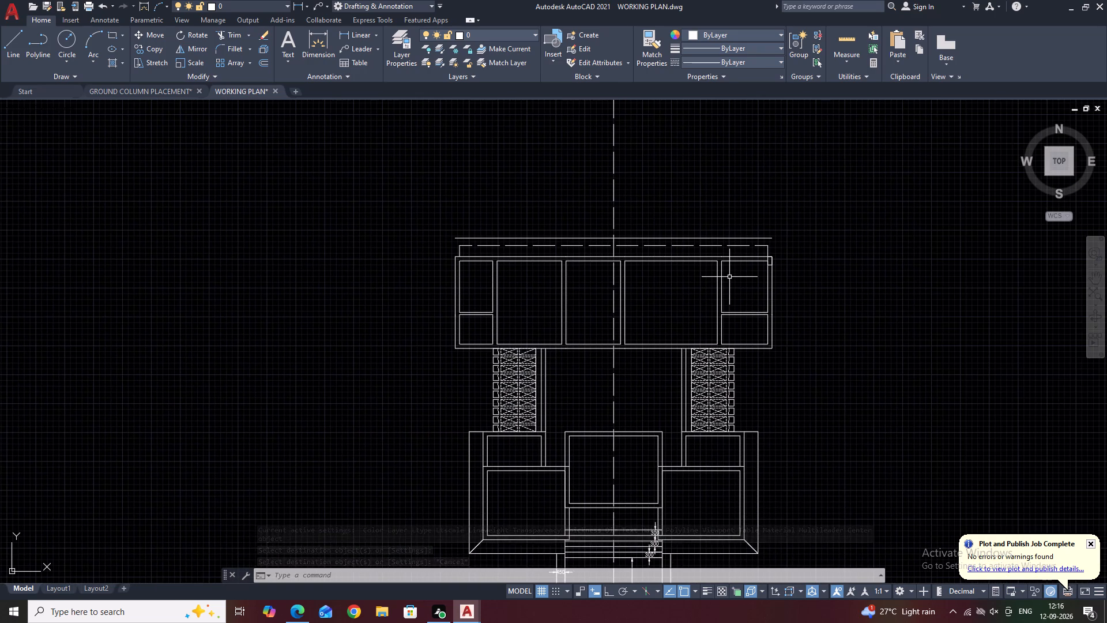
{"action": "type", "text": "H"}
{"action": "key", "text": "space"}
{"action": "scroll", "coordinate": [763, 257], "scroll_direction": "up", "scroll_amount": 2}
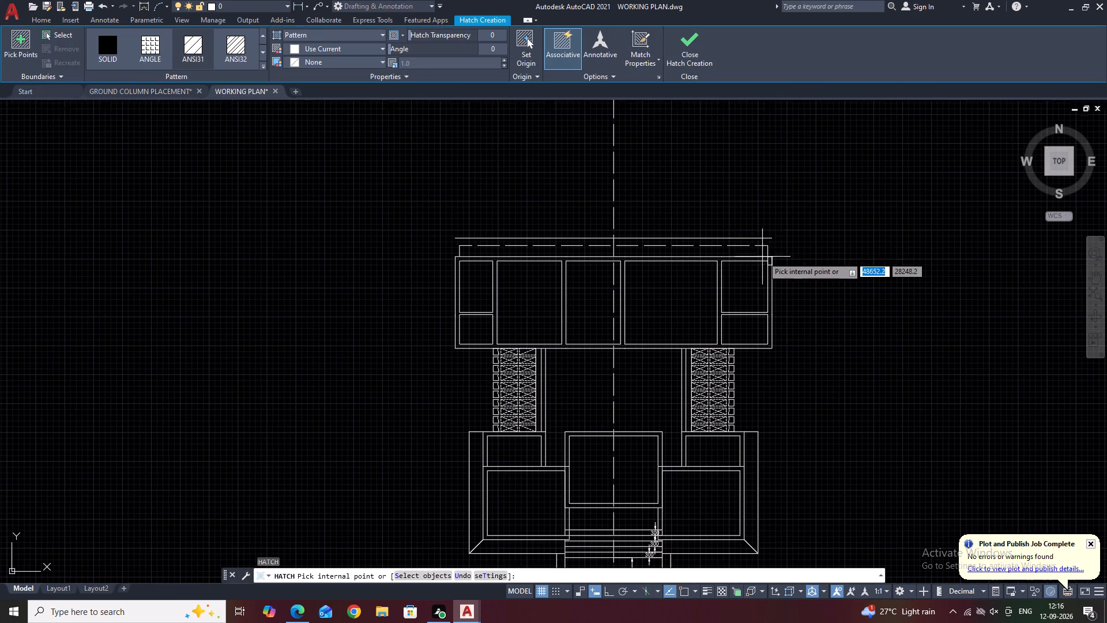
{"action": "scroll", "coordinate": [771, 260], "scroll_direction": "up", "scroll_amount": 2}
{"action": "left_click", "coordinate": [775, 260]}
{"action": "right_click", "coordinate": [775, 260]}
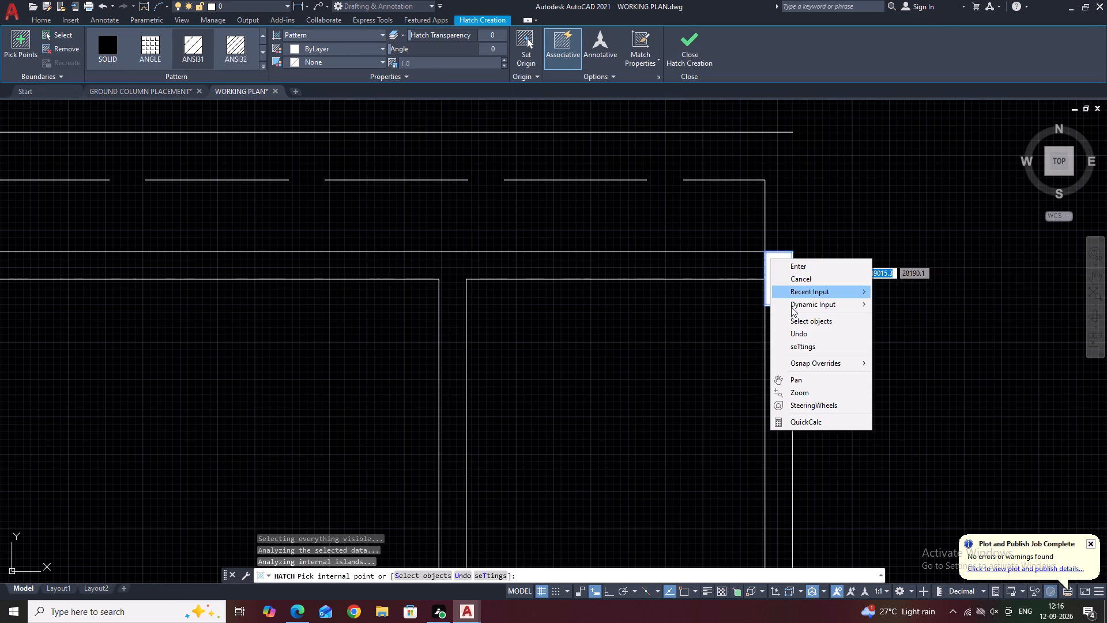
{"action": "left_click", "coordinate": [824, 280]}
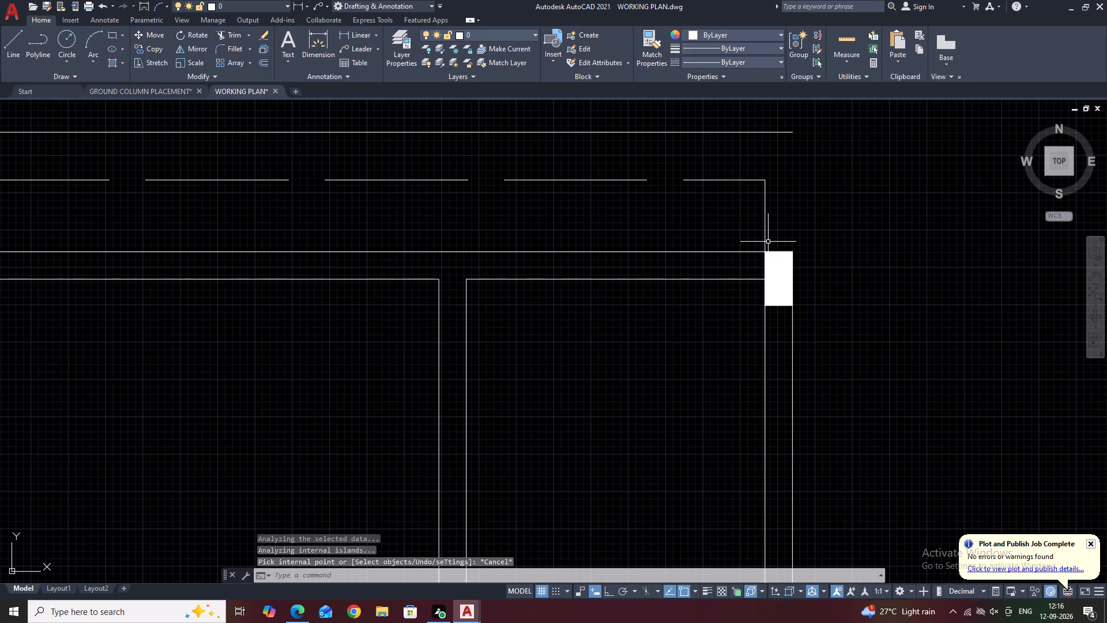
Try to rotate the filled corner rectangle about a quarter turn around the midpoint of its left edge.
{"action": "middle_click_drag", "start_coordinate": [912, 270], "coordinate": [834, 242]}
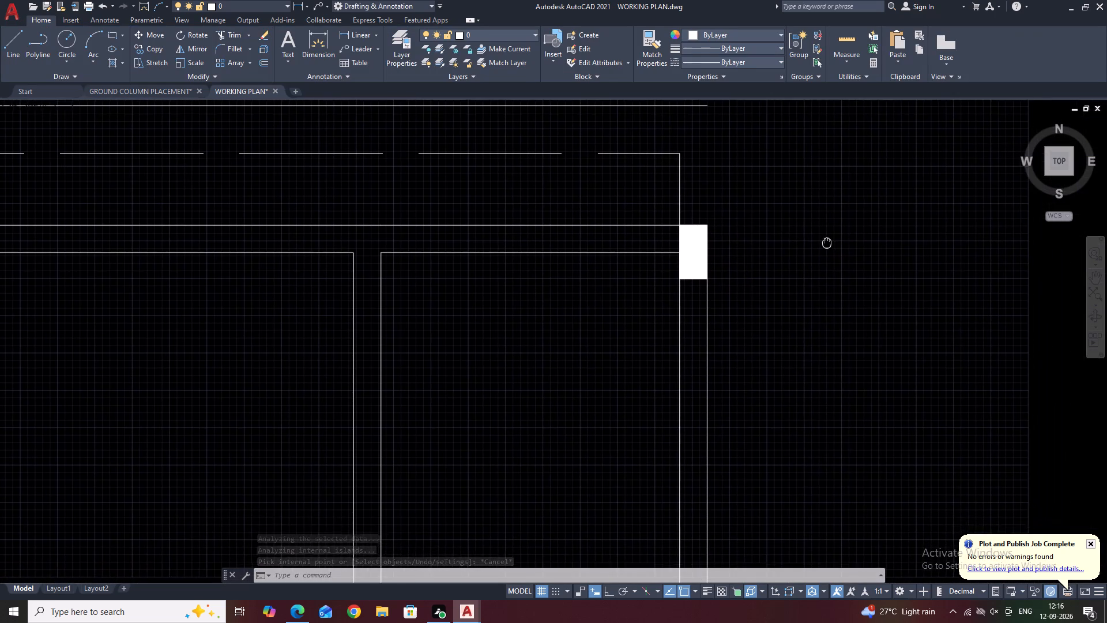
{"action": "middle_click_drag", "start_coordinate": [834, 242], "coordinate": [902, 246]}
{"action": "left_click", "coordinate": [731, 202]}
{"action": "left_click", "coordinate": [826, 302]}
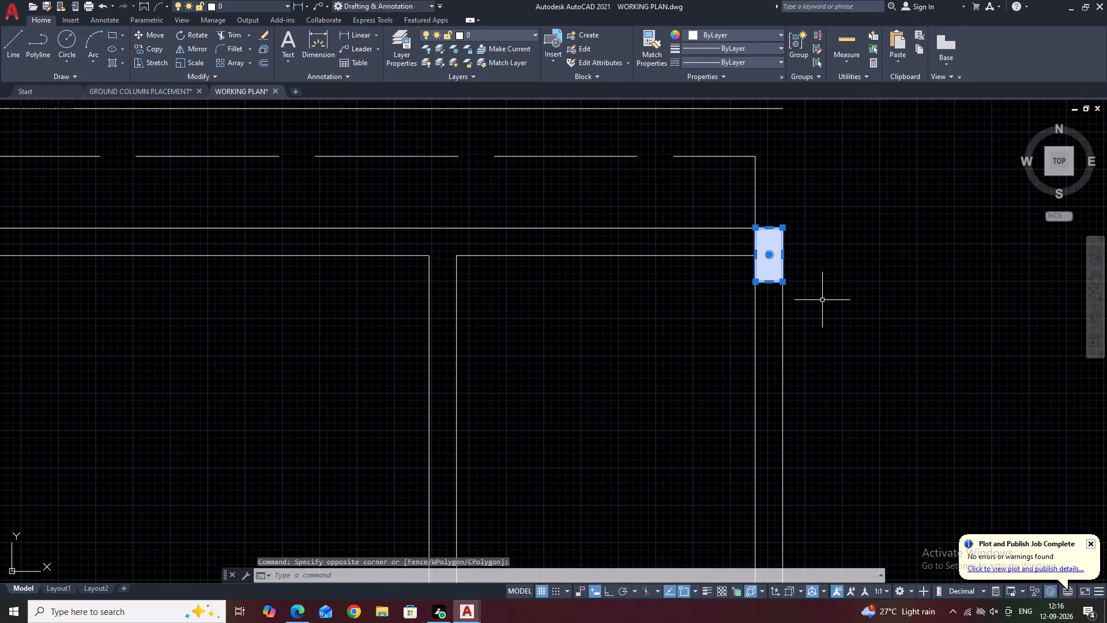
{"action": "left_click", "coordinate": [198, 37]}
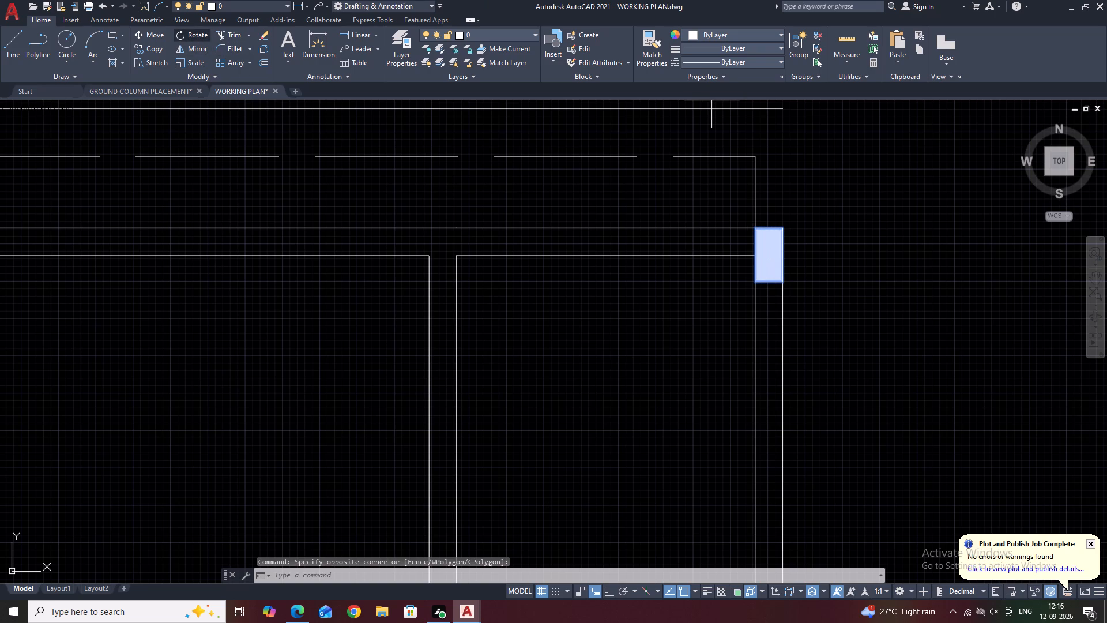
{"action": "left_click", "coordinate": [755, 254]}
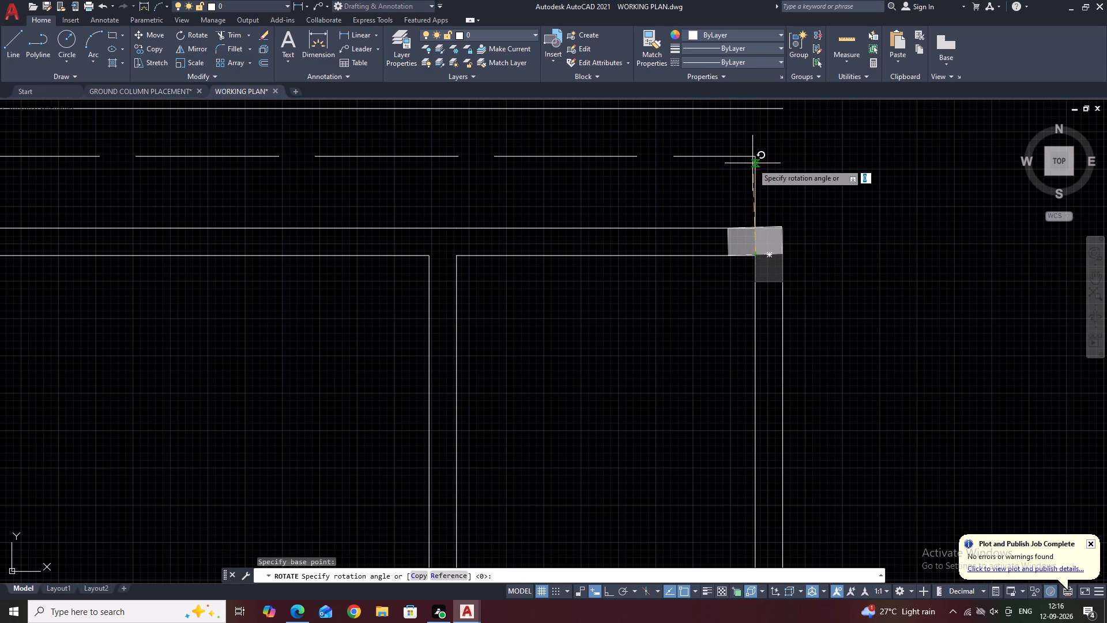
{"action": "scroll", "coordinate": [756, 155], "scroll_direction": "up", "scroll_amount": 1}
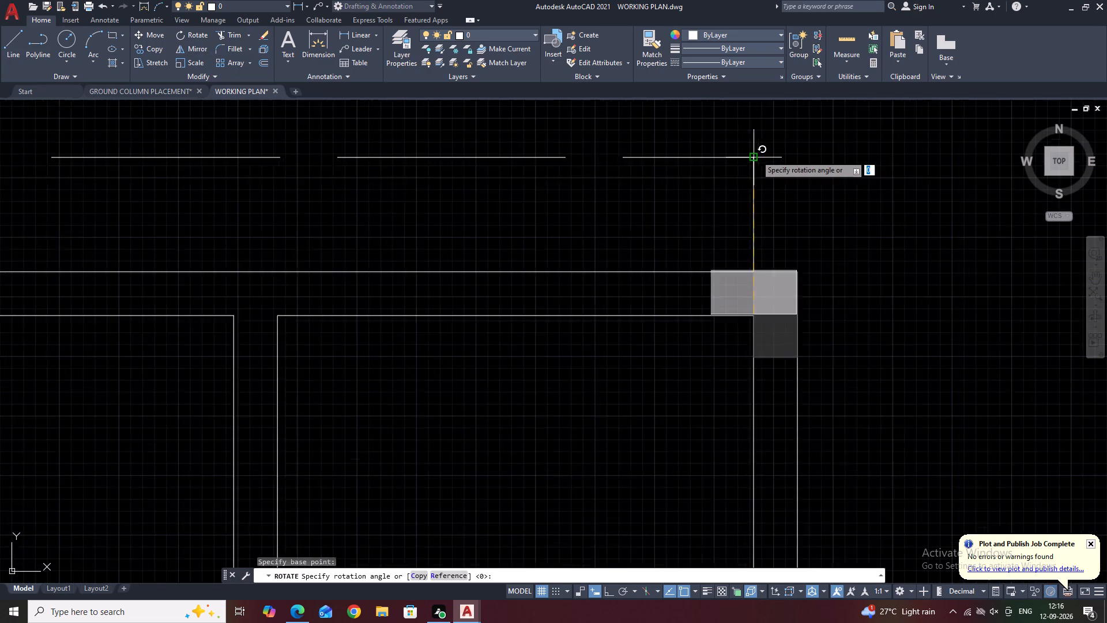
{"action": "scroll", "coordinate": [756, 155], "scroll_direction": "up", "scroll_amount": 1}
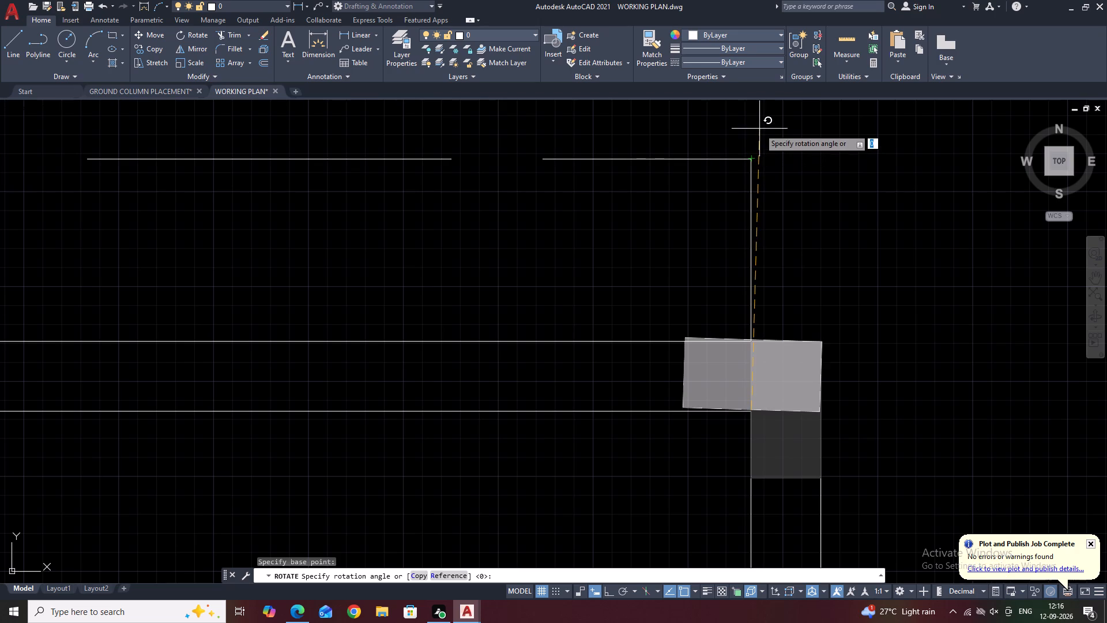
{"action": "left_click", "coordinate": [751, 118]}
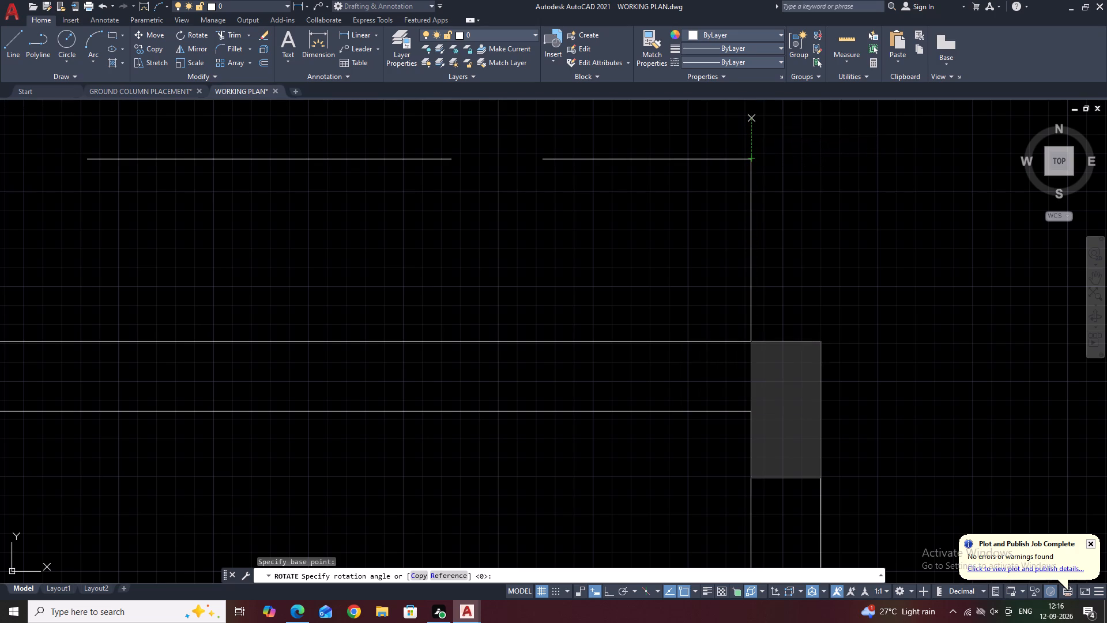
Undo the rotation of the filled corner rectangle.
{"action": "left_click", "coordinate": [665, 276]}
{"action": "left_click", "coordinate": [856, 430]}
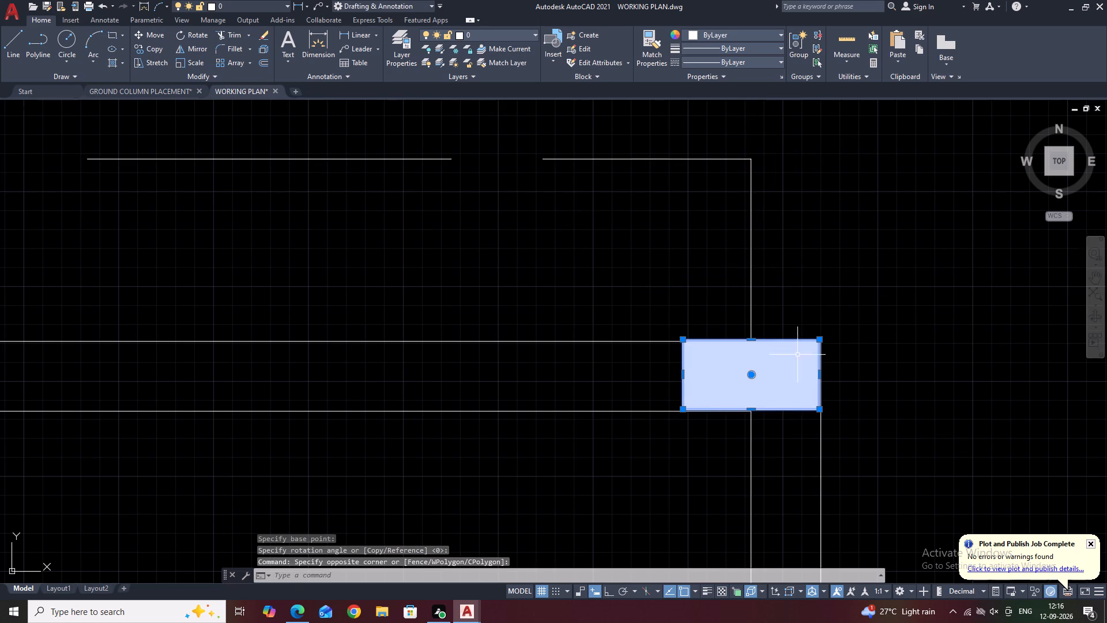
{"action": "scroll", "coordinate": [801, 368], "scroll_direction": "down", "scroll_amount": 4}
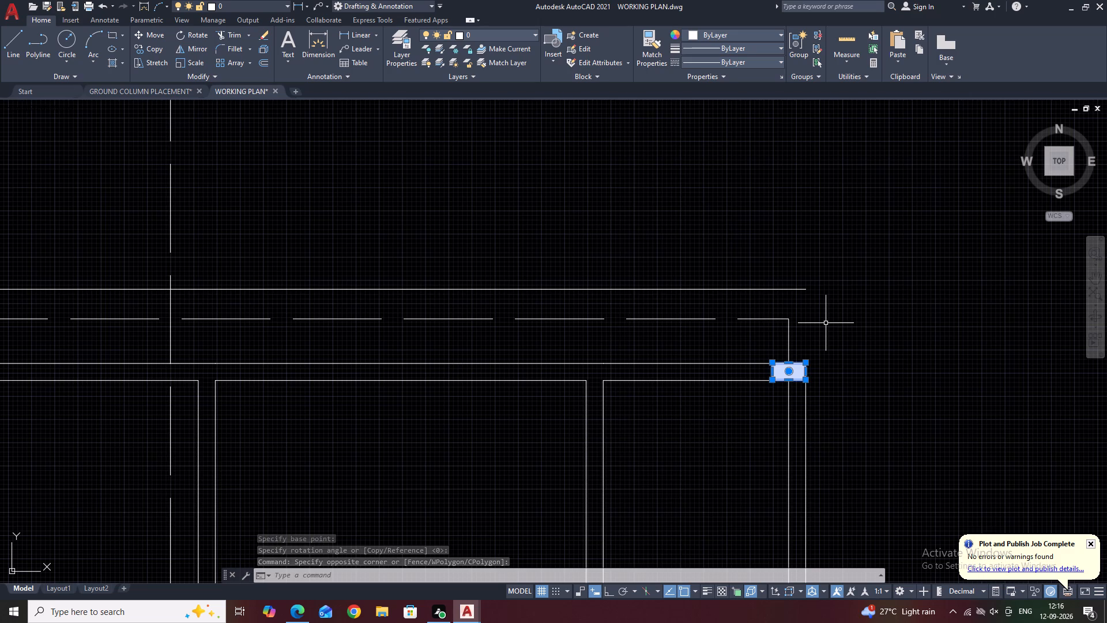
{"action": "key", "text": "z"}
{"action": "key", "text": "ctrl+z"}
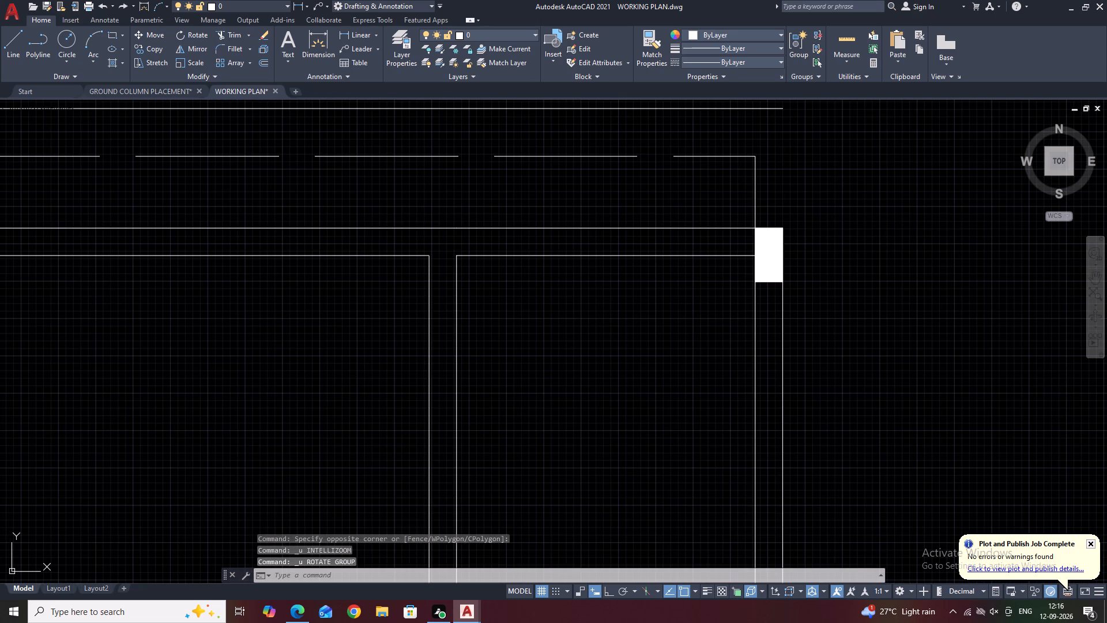
Copy the filled corner rectangle from its bottom edge midpoint into the open space of the upper block's top right room.
{"action": "left_click", "coordinate": [733, 215]}
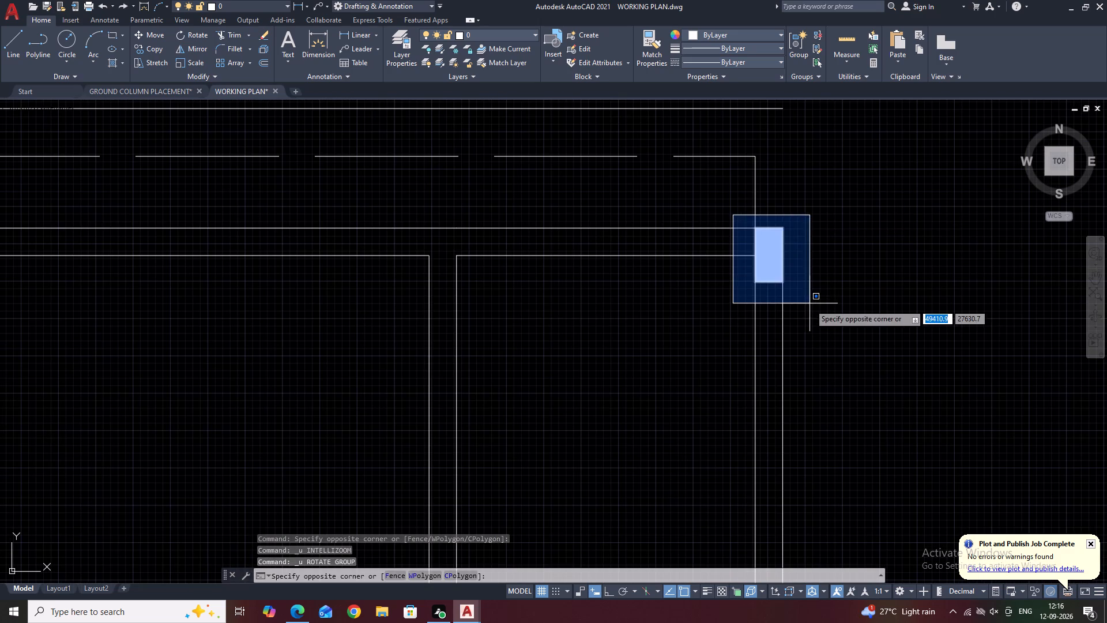
{"action": "left_click", "coordinate": [820, 307]}
{"action": "left_click", "coordinate": [159, 53]}
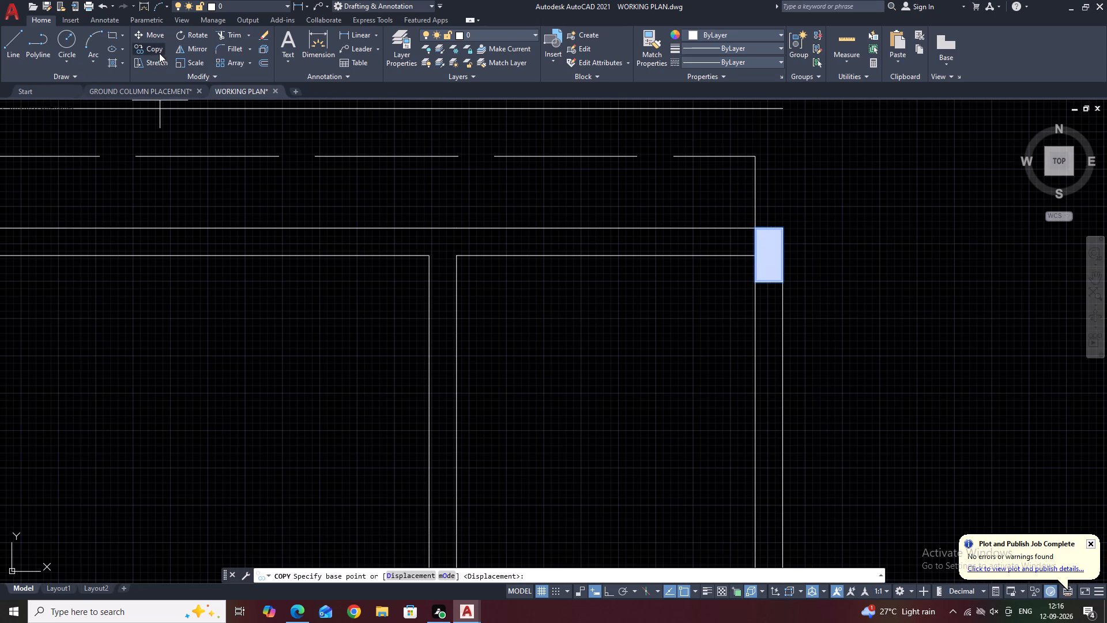
{"action": "left_click", "coordinate": [773, 284]}
{"action": "left_click", "coordinate": [628, 401]}
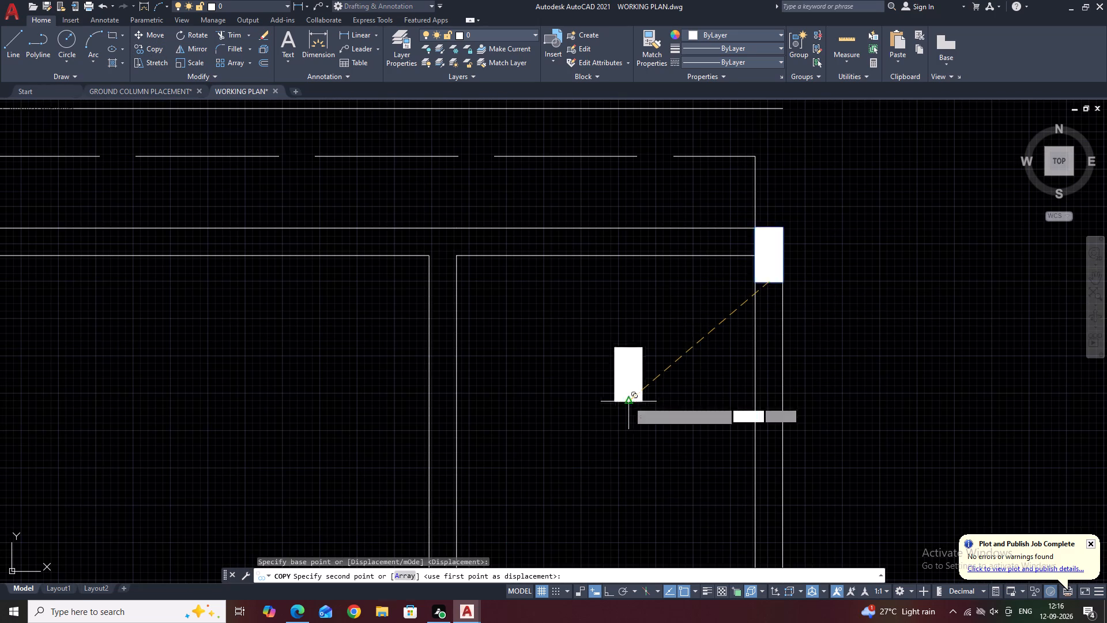
{"action": "right_click", "coordinate": [628, 401]}
{"action": "left_click", "coordinate": [641, 421]}
Rotate the copied filled rectangle 90 degrees about its left edge midpoint so that it lies horizontally.
{"action": "left_click", "coordinate": [600, 336]}
{"action": "left_click", "coordinate": [658, 429]}
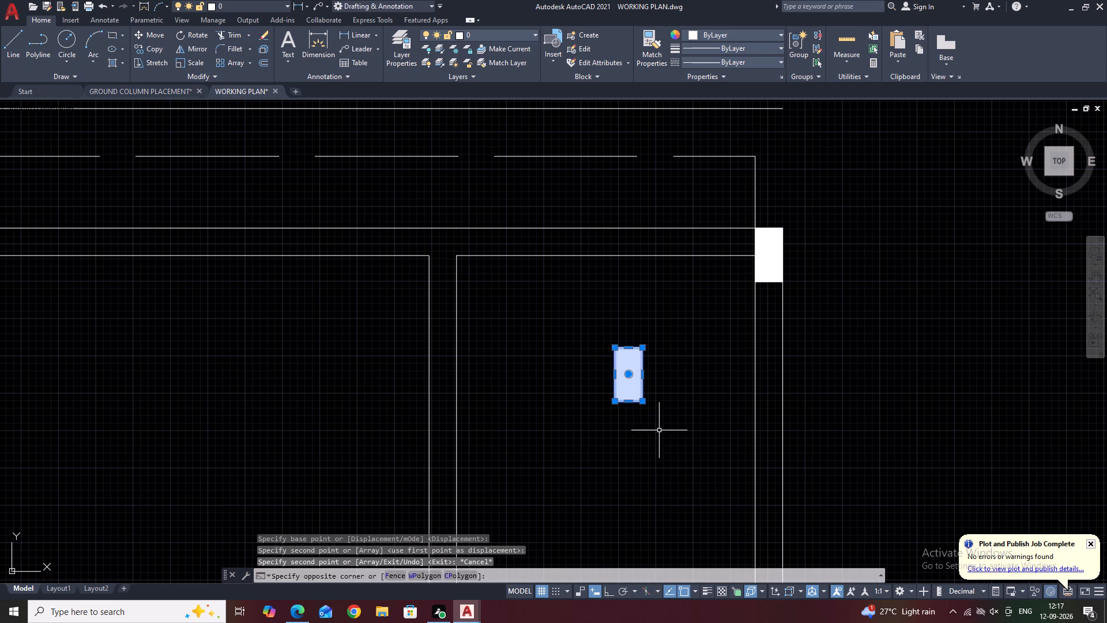
{"action": "left_click", "coordinate": [186, 31]}
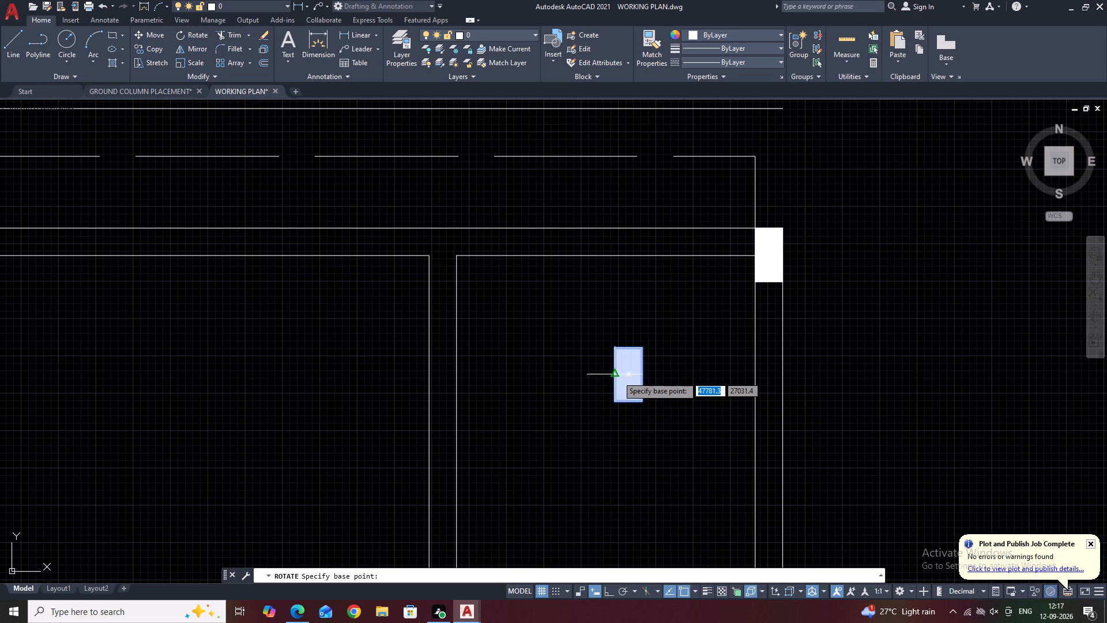
{"action": "left_click", "coordinate": [615, 375]}
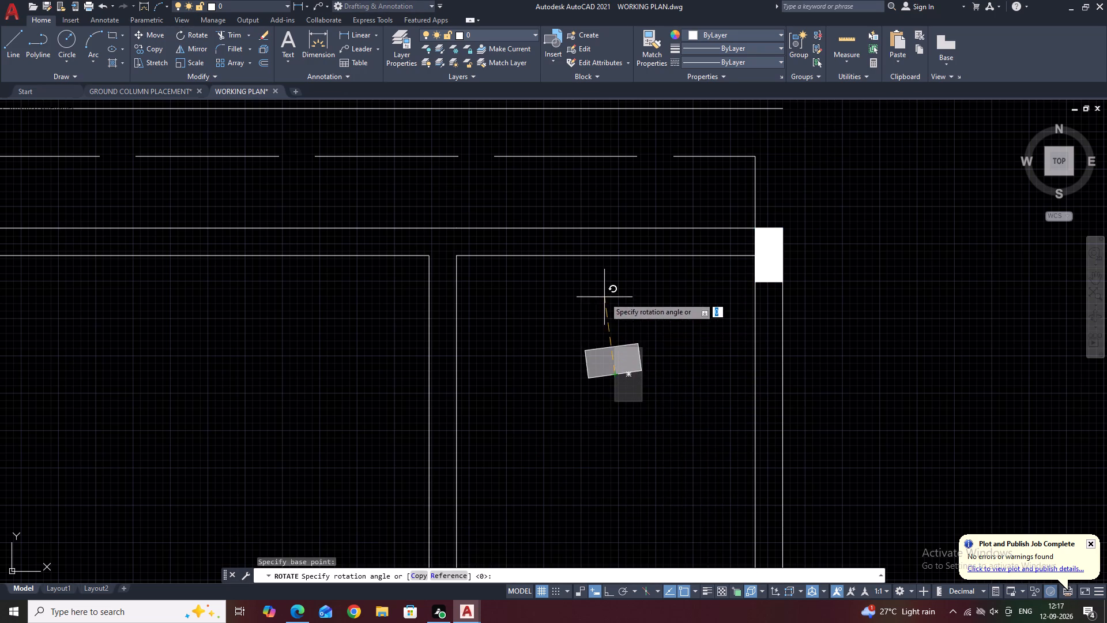
{"action": "left_click", "coordinate": [615, 282]}
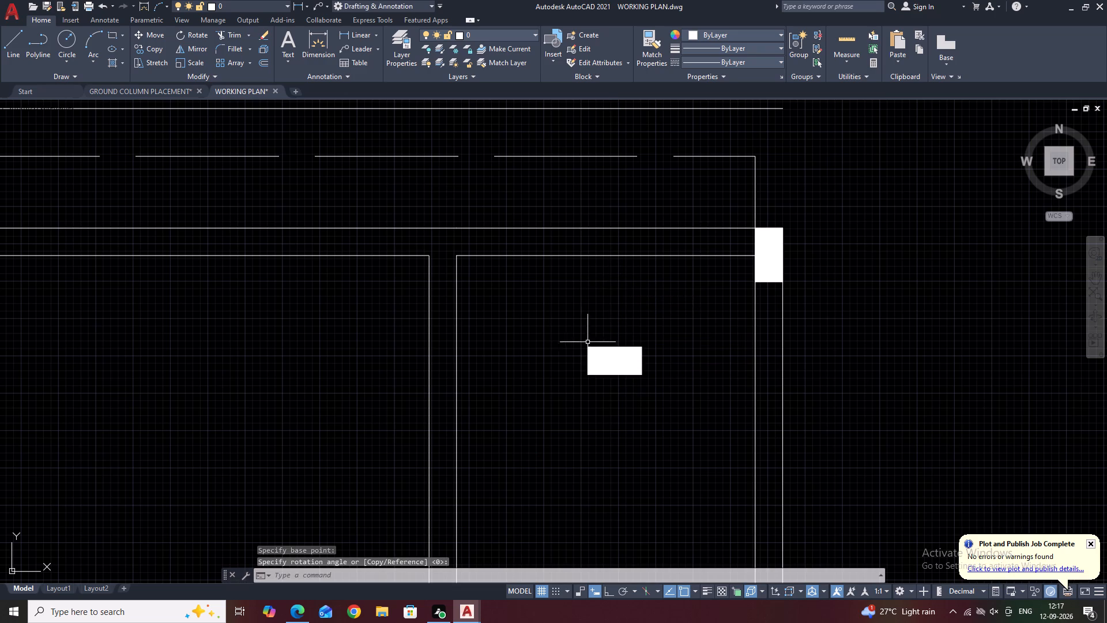
Move the horizontal filled rectangle by its bottom left corner to the inner wall line level at the upper block's top left corner.
{"action": "left_click", "coordinate": [573, 322]}
{"action": "left_click", "coordinate": [686, 429]}
{"action": "middle_click_drag", "start_coordinate": [551, 305], "coordinate": [633, 326]}
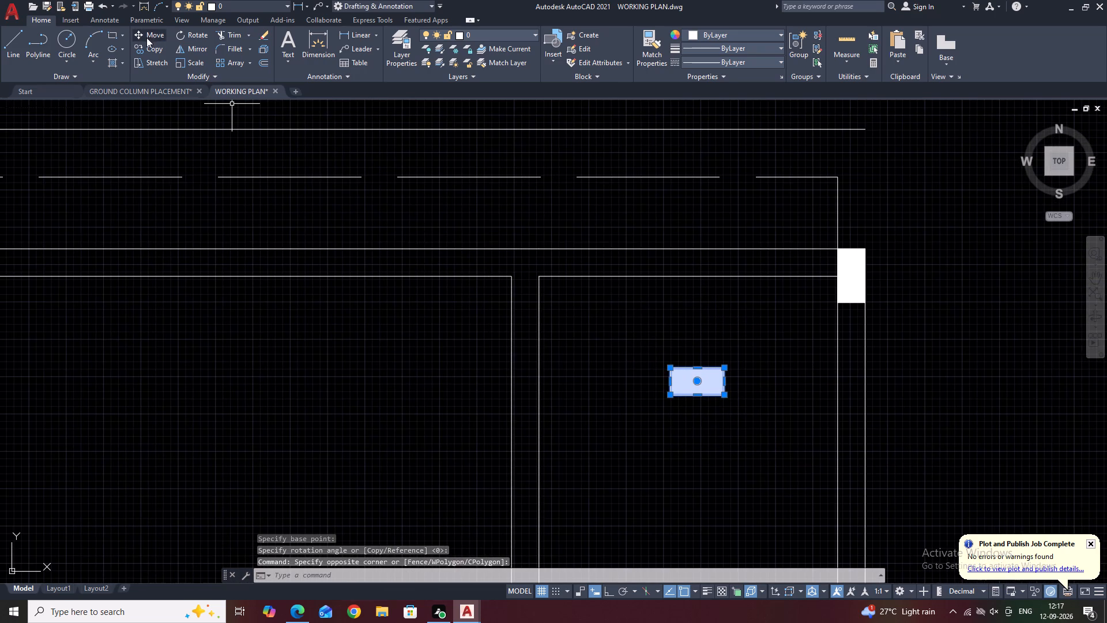
{"action": "left_click", "coordinate": [152, 37]}
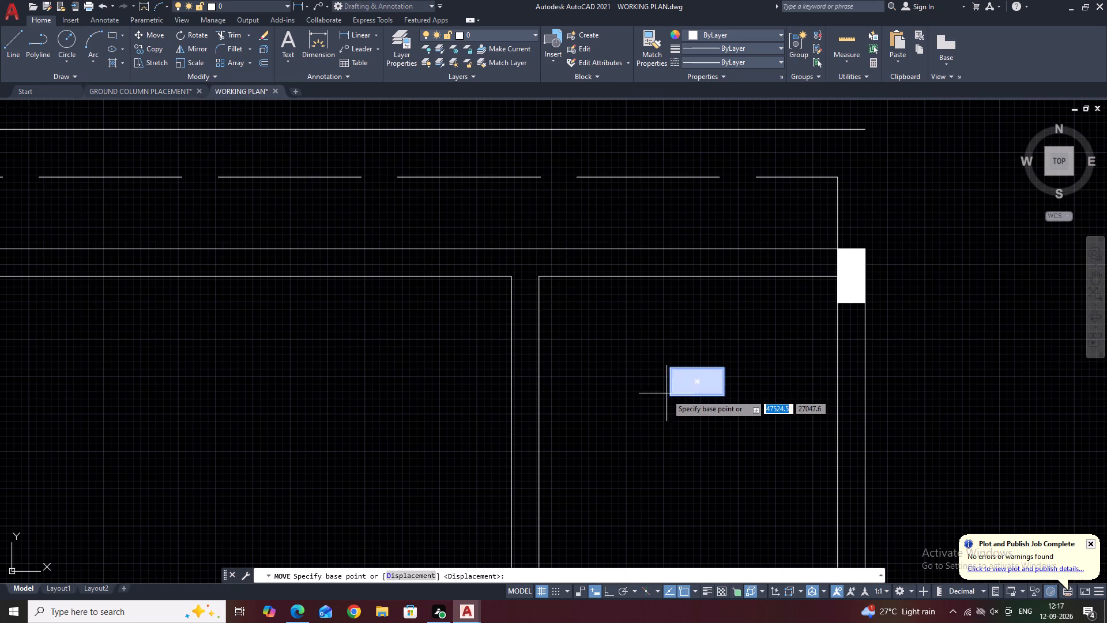
{"action": "left_click", "coordinate": [670, 397]}
{"action": "scroll", "coordinate": [668, 397], "scroll_direction": "down", "scroll_amount": 3}
{"action": "scroll", "coordinate": [437, 382], "scroll_direction": "down", "scroll_amount": 1}
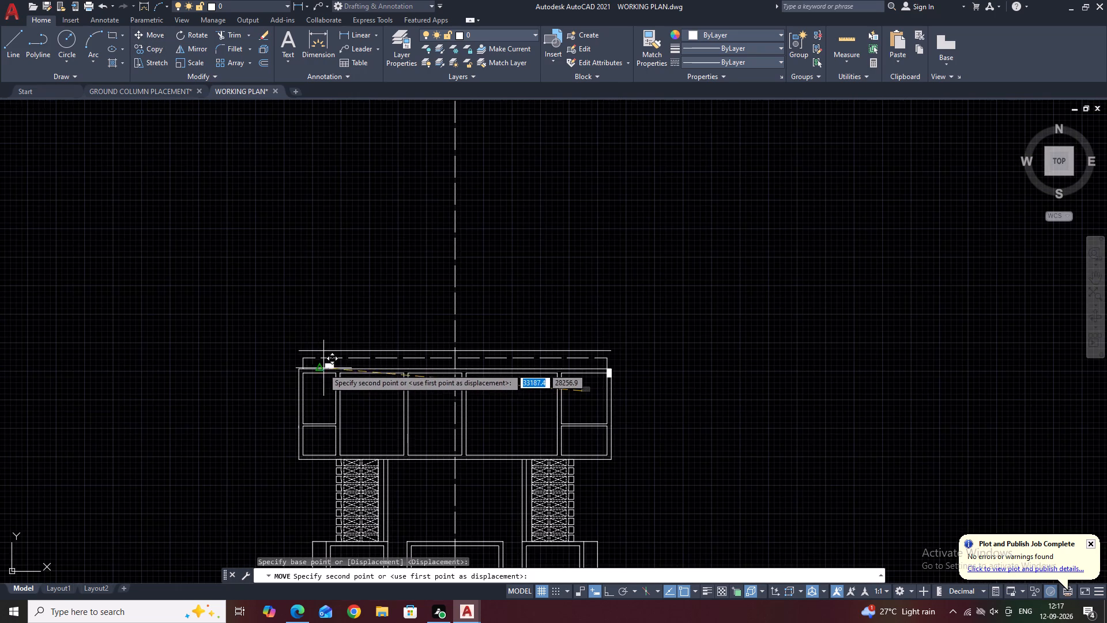
{"action": "scroll", "coordinate": [307, 376], "scroll_direction": "up", "scroll_amount": 4}
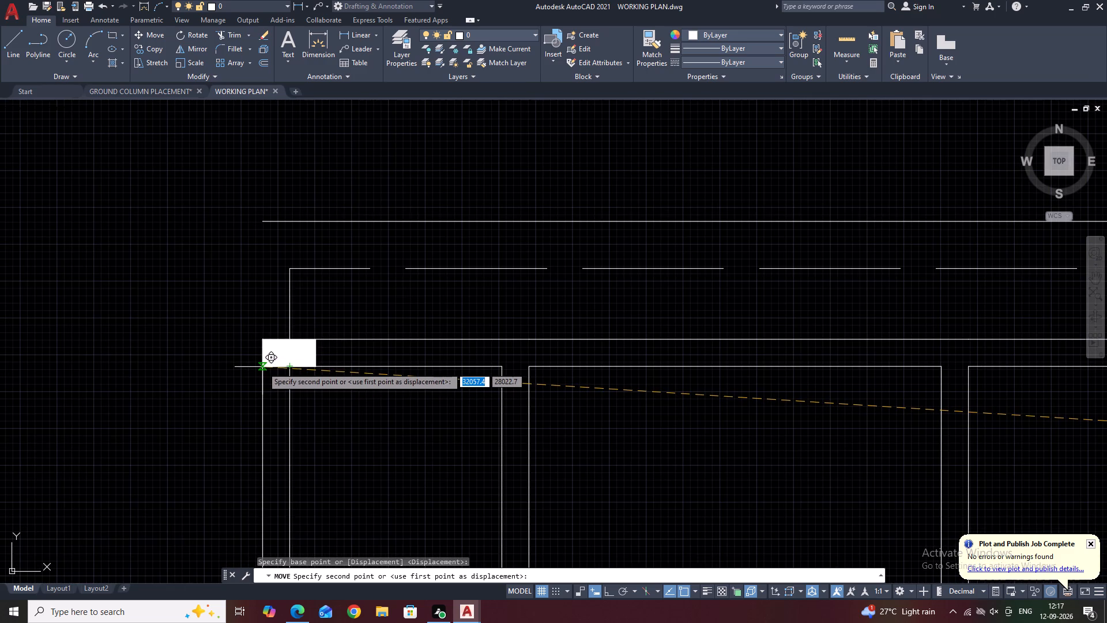
{"action": "left_click", "coordinate": [262, 367]}
{"action": "scroll", "coordinate": [293, 367], "scroll_direction": "up", "scroll_amount": 4}
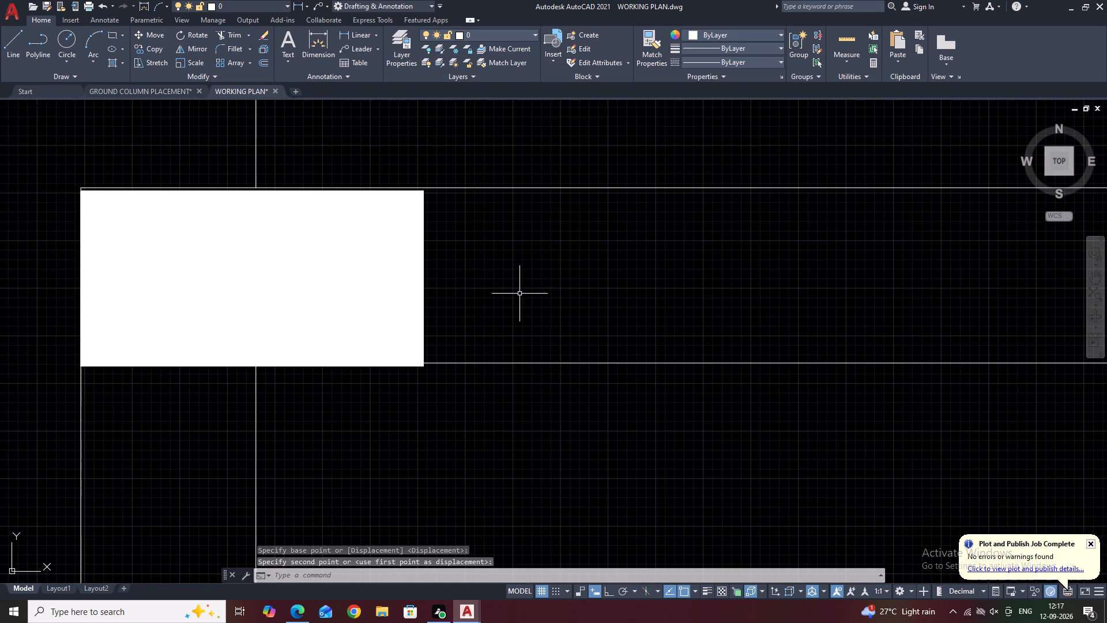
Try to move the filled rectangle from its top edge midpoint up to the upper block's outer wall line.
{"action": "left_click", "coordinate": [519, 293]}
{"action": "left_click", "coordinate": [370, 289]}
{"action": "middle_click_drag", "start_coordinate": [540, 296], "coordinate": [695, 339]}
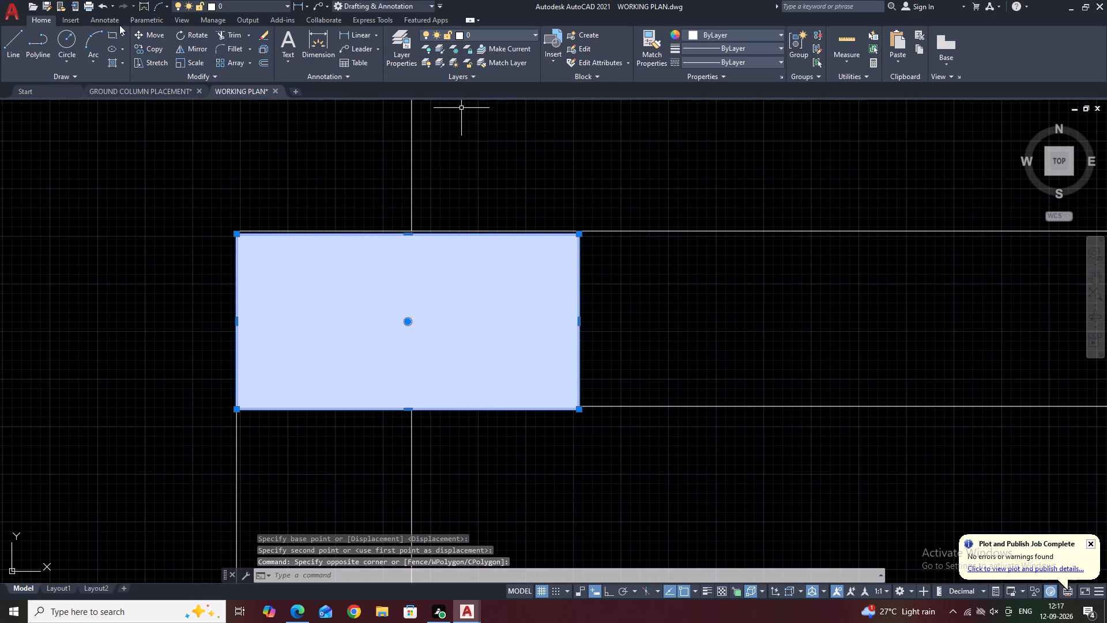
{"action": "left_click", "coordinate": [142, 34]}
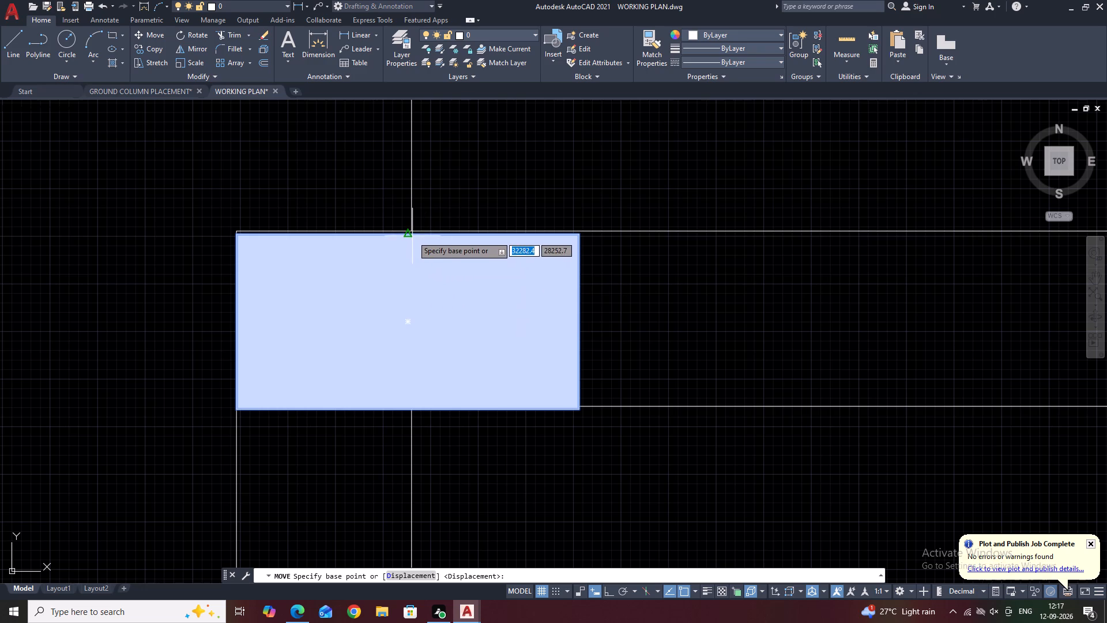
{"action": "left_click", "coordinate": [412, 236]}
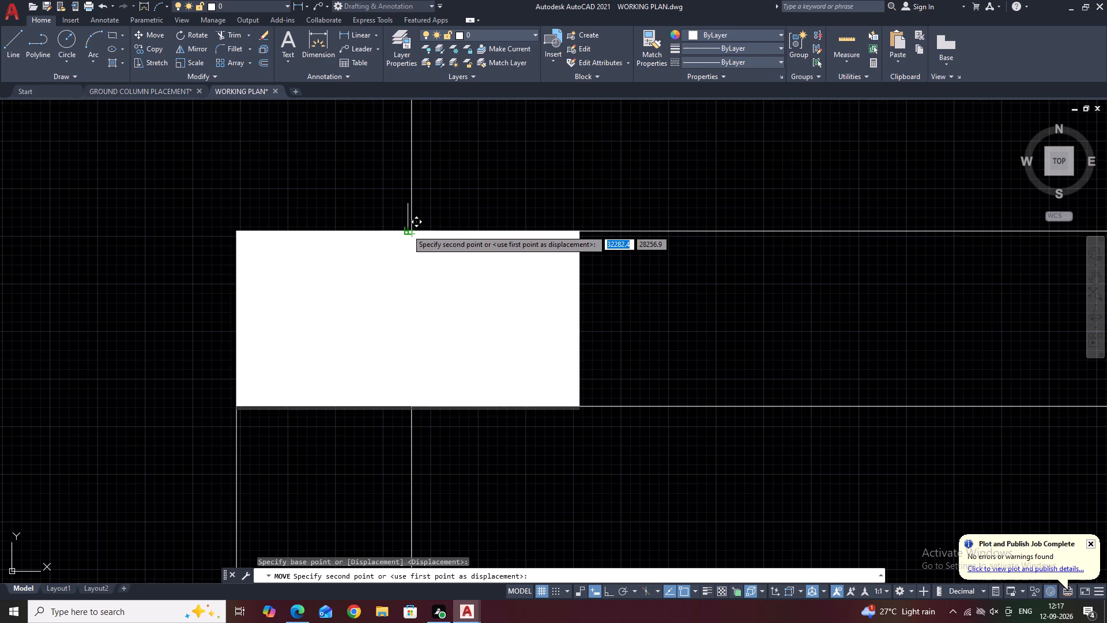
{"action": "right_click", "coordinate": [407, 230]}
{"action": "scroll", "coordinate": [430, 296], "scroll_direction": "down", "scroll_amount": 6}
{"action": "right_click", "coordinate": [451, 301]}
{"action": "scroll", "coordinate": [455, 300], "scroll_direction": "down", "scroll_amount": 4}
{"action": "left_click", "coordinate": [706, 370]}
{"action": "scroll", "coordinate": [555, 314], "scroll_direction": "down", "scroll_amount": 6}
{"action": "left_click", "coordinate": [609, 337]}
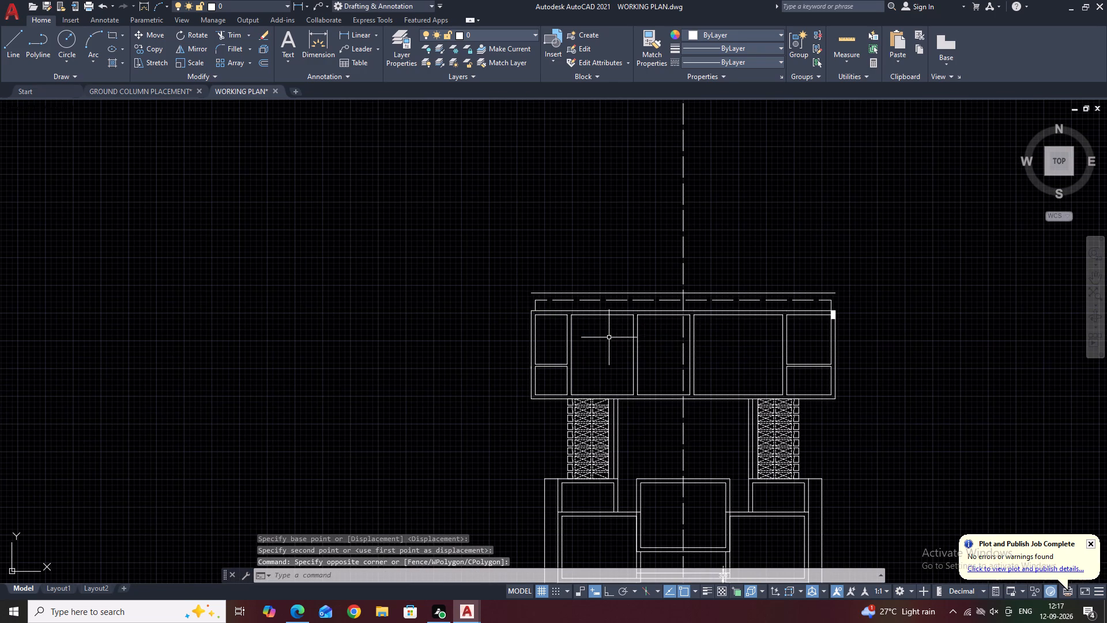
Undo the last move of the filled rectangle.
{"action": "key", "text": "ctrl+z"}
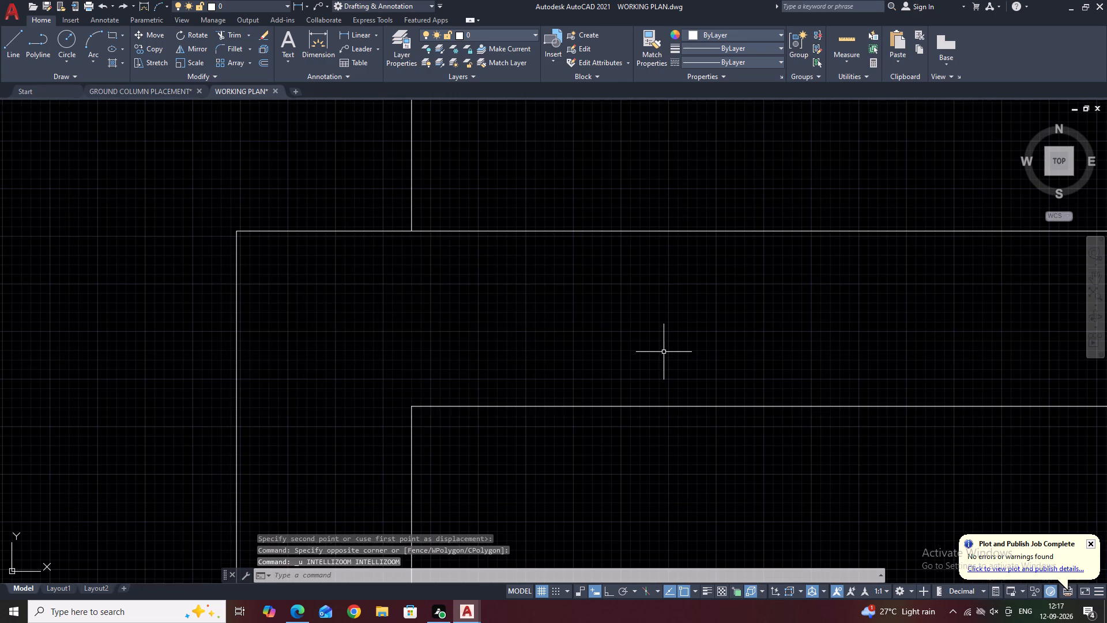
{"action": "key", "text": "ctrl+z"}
Move the filled rectangle by its top left corner onto the upper block's outer top left wall corner.
{"action": "left_click_drag", "start_coordinate": [616, 301], "coordinate": [592, 310]}
{"action": "left_click", "coordinate": [544, 329]}
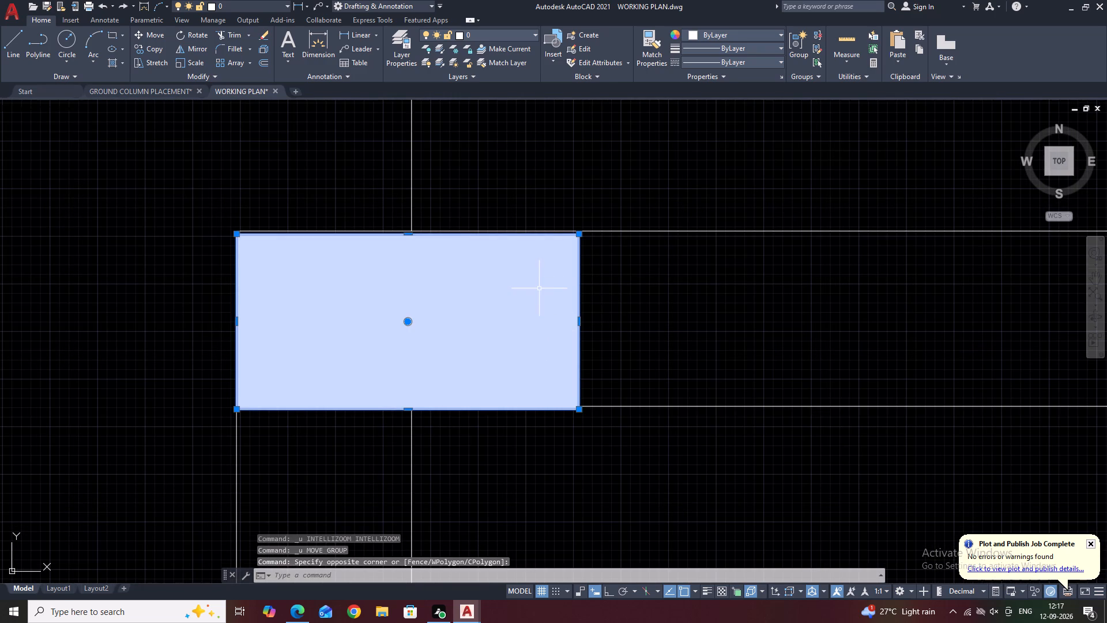
{"action": "key", "text": "m"}
{"action": "key", "text": "space"}
{"action": "scroll", "coordinate": [238, 230], "scroll_direction": "up", "scroll_amount": 4}
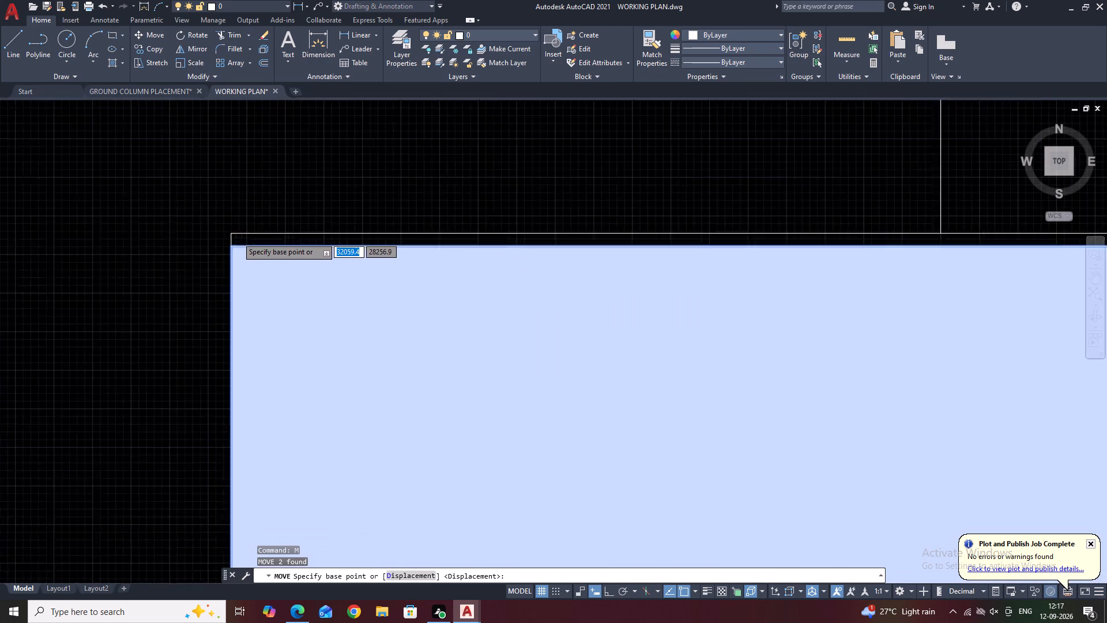
{"action": "left_click", "coordinate": [227, 252]}
{"action": "left_click", "coordinate": [227, 230]}
{"action": "scroll", "coordinate": [289, 224], "scroll_direction": "down", "scroll_amount": 6}
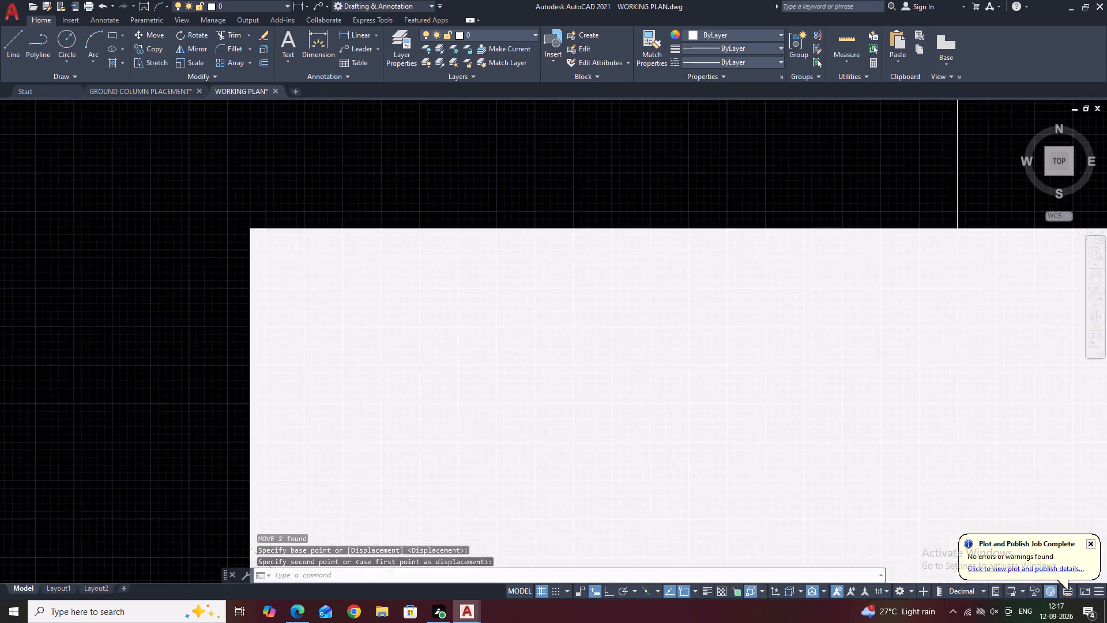
Change the hatch type of the top left column's fill to Solid.
{"action": "left_click", "coordinate": [462, 247]}
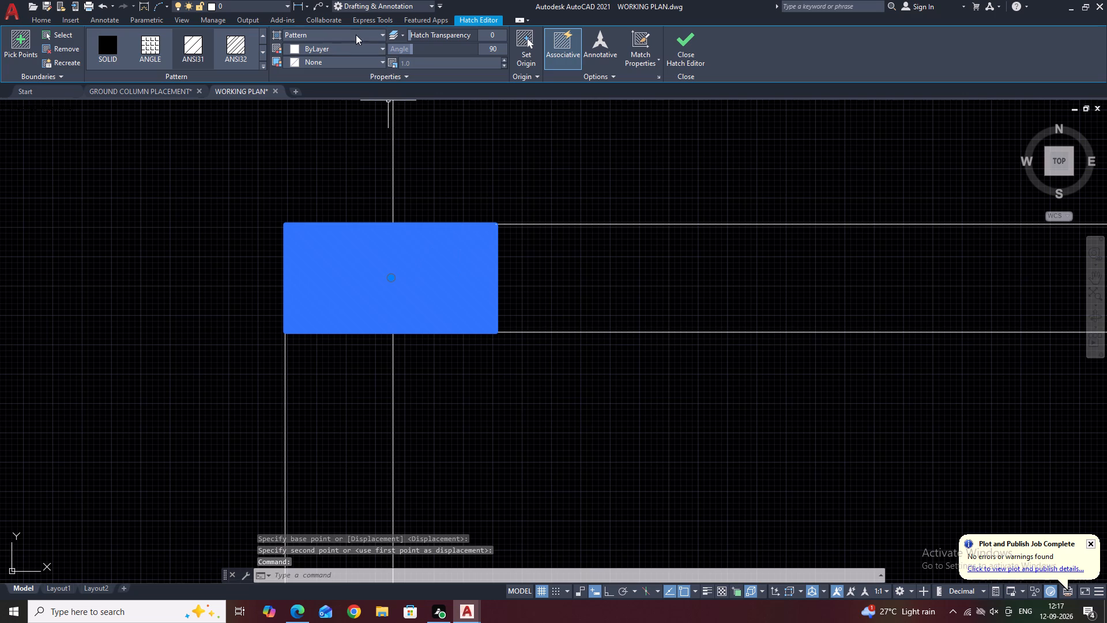
{"action": "left_click", "coordinate": [355, 32]}
{"action": "left_click", "coordinate": [347, 50]}
{"action": "scroll", "coordinate": [375, 211], "scroll_direction": "down", "scroll_amount": 3}
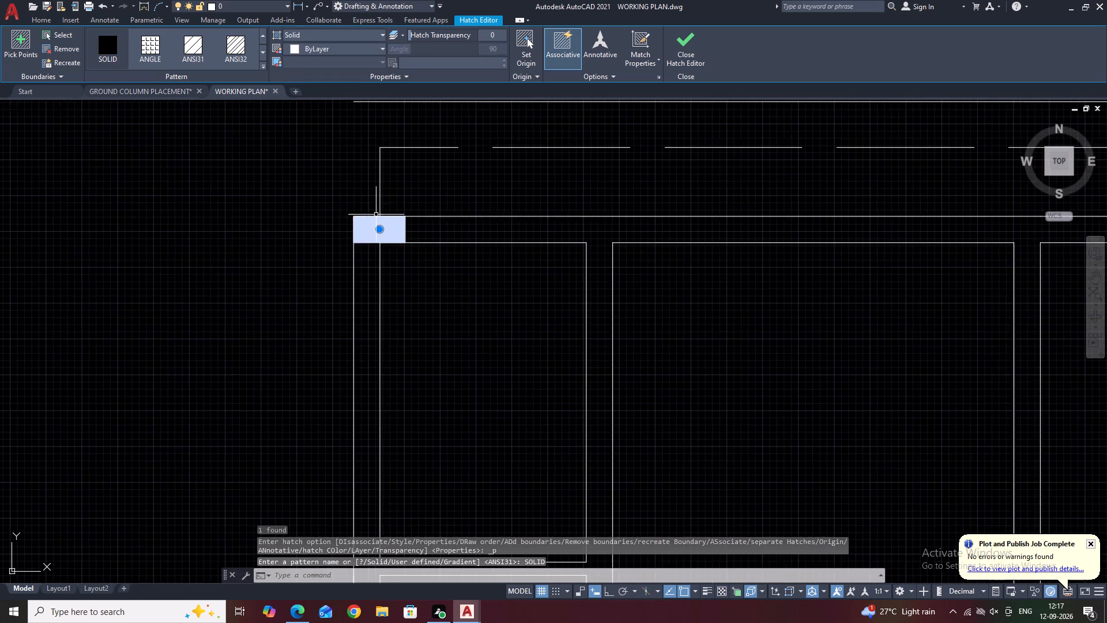
{"action": "middle_click_drag", "start_coordinate": [502, 216], "coordinate": [287, 245]}
{"action": "scroll", "coordinate": [287, 246], "scroll_direction": "down", "scroll_amount": 3}
{"action": "key", "text": "Escape"}
Change the hatch type of the top right column's fill to Solid.
{"action": "scroll", "coordinate": [712, 250], "scroll_direction": "up", "scroll_amount": 2}
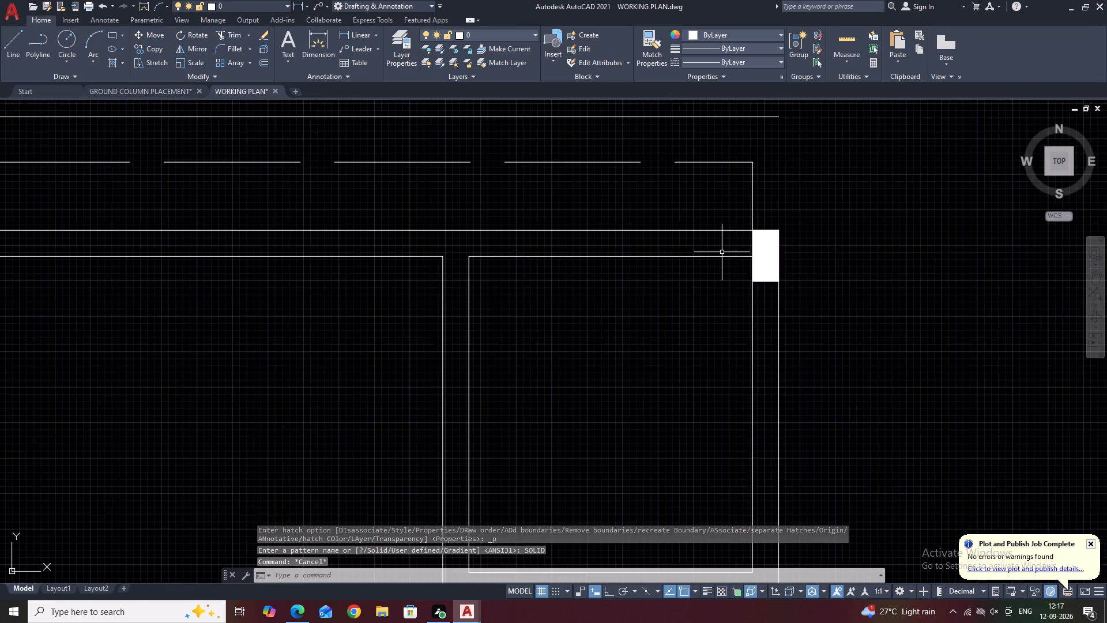
{"action": "scroll", "coordinate": [723, 253], "scroll_direction": "up", "scroll_amount": 2}
{"action": "left_click", "coordinate": [778, 253]}
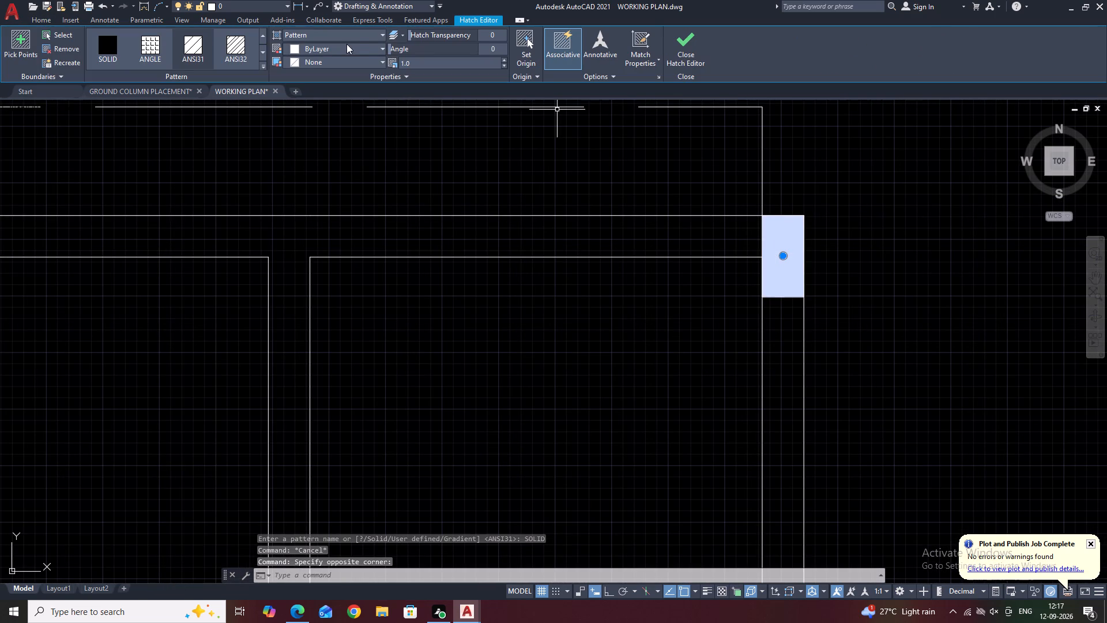
{"action": "left_click", "coordinate": [353, 37]}
{"action": "left_click", "coordinate": [342, 49]}
{"action": "key", "text": "Escape"}
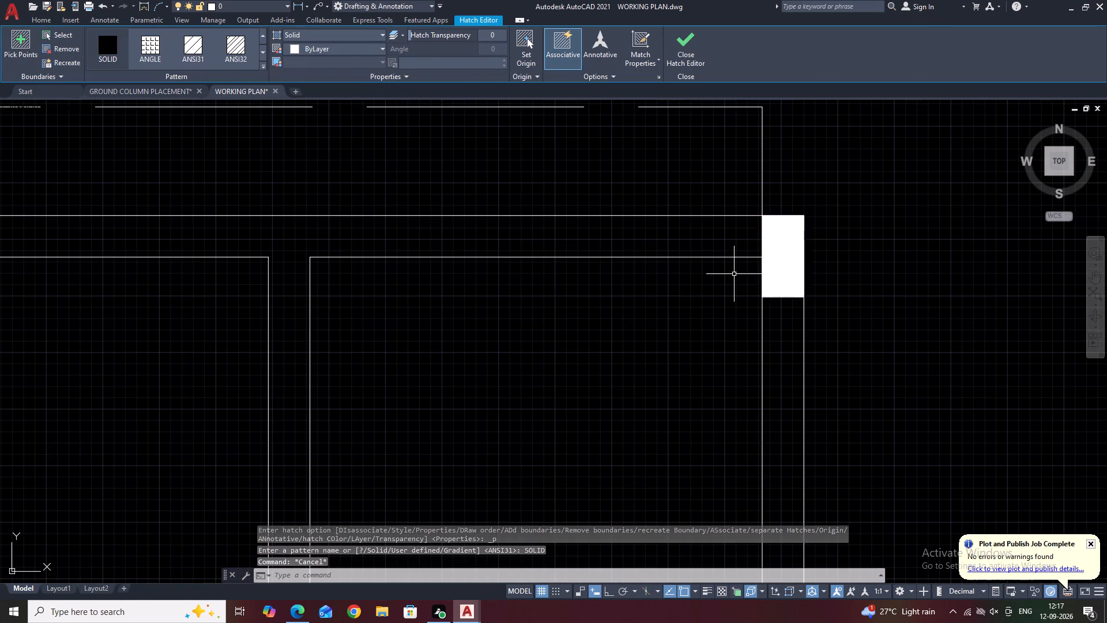
Copy the top left column by its bottom right corner to the top wall junction between the second and third rooms.
{"action": "scroll", "coordinate": [737, 277], "scroll_direction": "down", "scroll_amount": 3}
{"action": "middle_click_drag", "start_coordinate": [505, 256], "coordinate": [741, 264]}
{"action": "scroll", "coordinate": [207, 276], "scroll_direction": "up", "scroll_amount": 2}
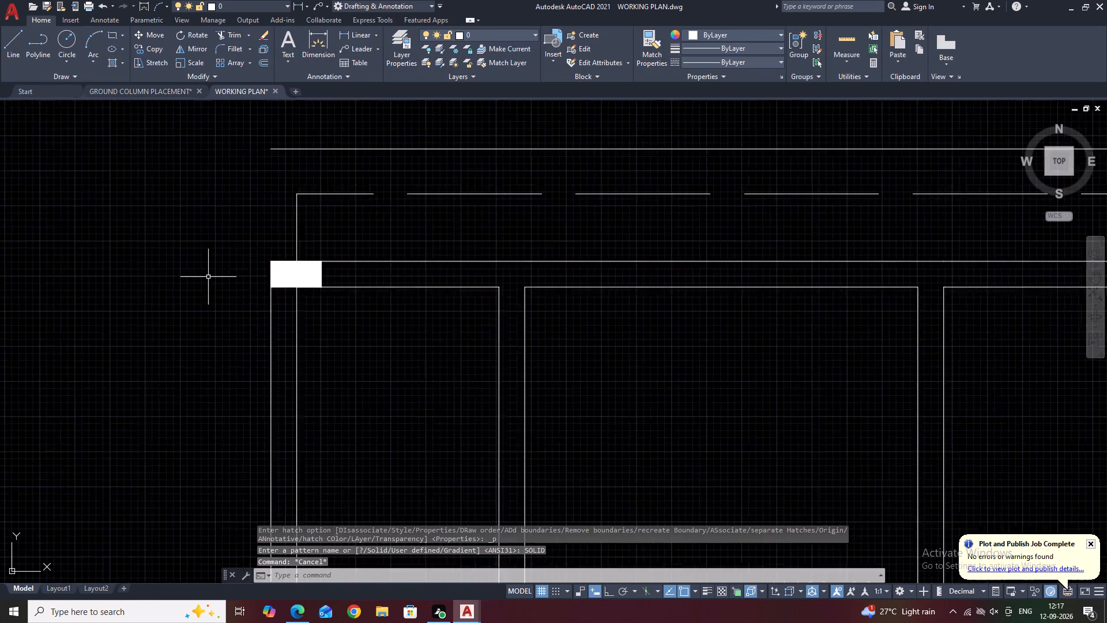
{"action": "scroll", "coordinate": [208, 277], "scroll_direction": "up", "scroll_amount": 1}
{"action": "left_click", "coordinate": [277, 235]}
{"action": "left_click", "coordinate": [440, 311]}
{"action": "middle_click_drag", "start_coordinate": [488, 282], "coordinate": [417, 354]}
{"action": "key", "text": "c"}
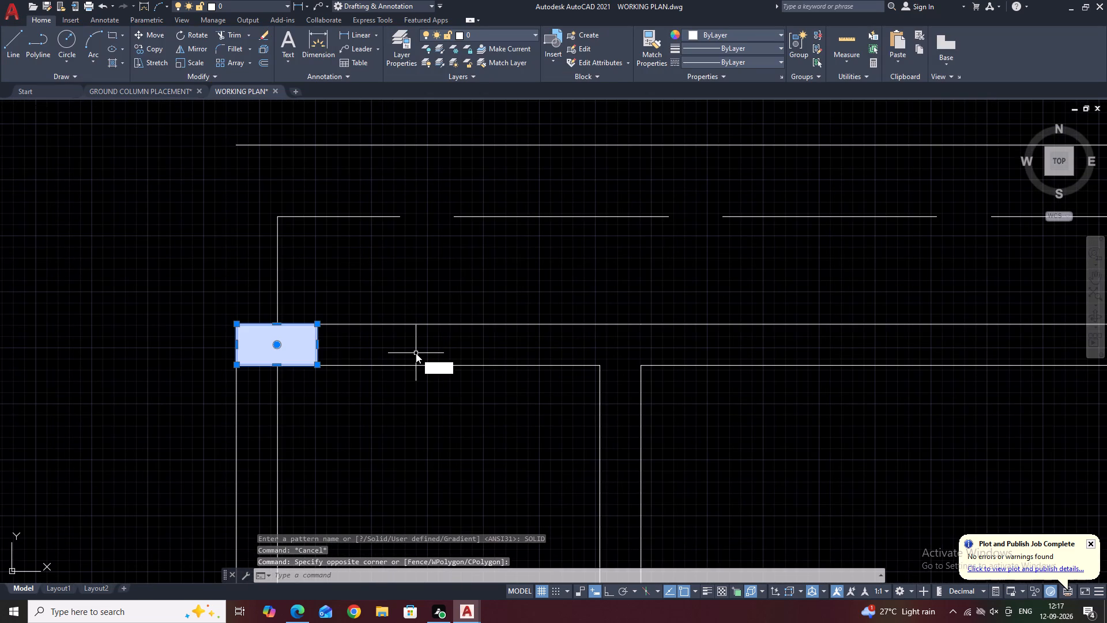
{"action": "type", "text": "O"}
{"action": "key", "text": "space"}
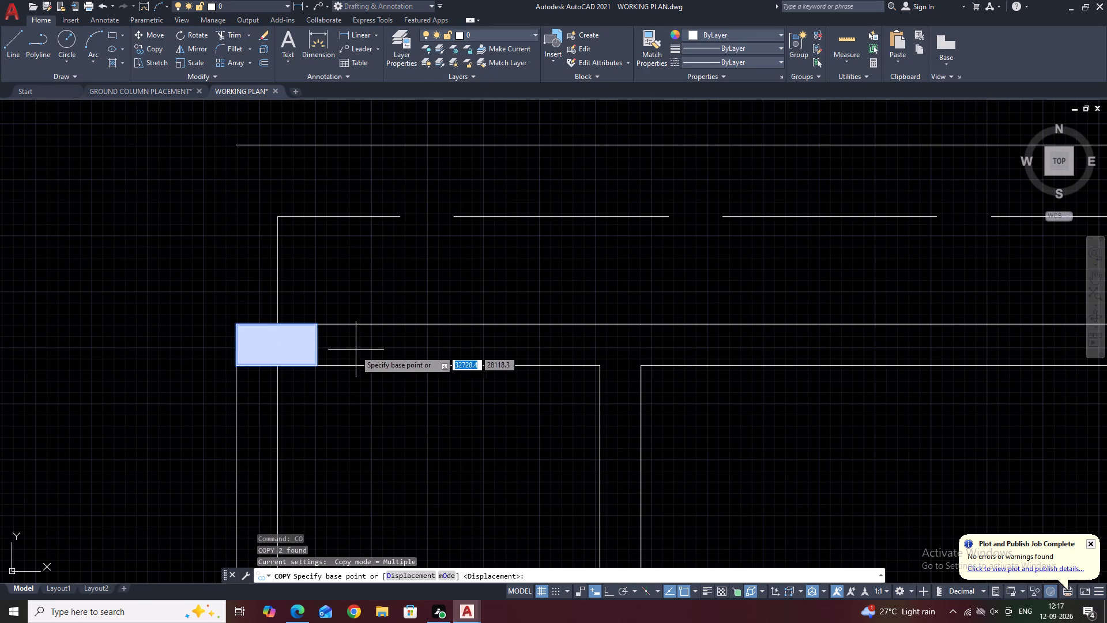
{"action": "left_click", "coordinate": [315, 365]}
{"action": "scroll", "coordinate": [406, 374], "scroll_direction": "down", "scroll_amount": 2}
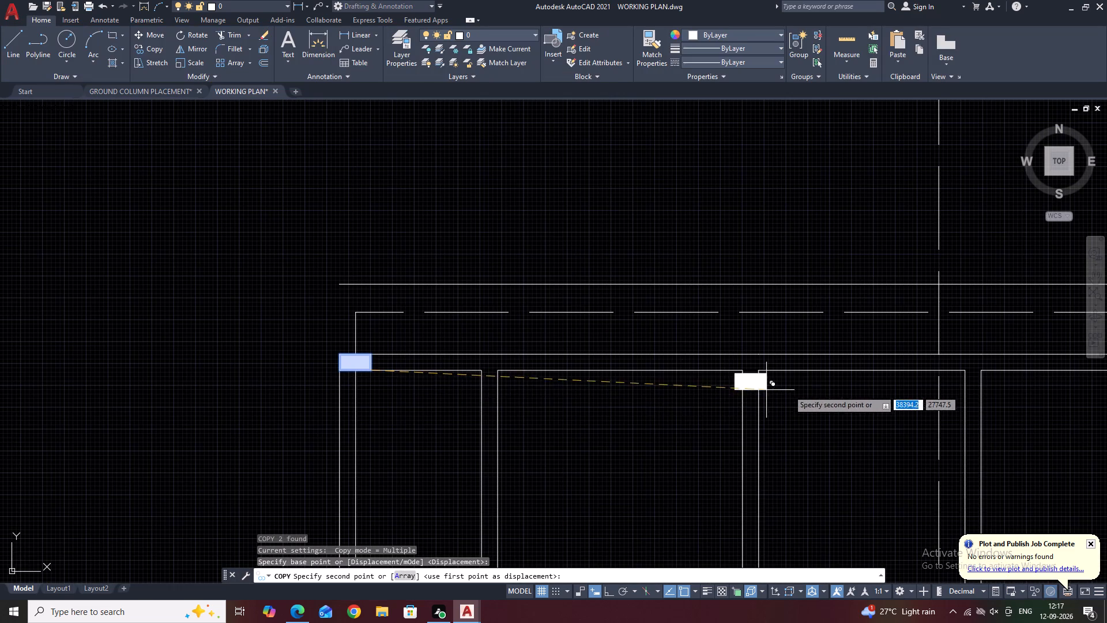
{"action": "scroll", "coordinate": [755, 370], "scroll_direction": "up", "scroll_amount": 2}
{"action": "left_click", "coordinate": [759, 373]}
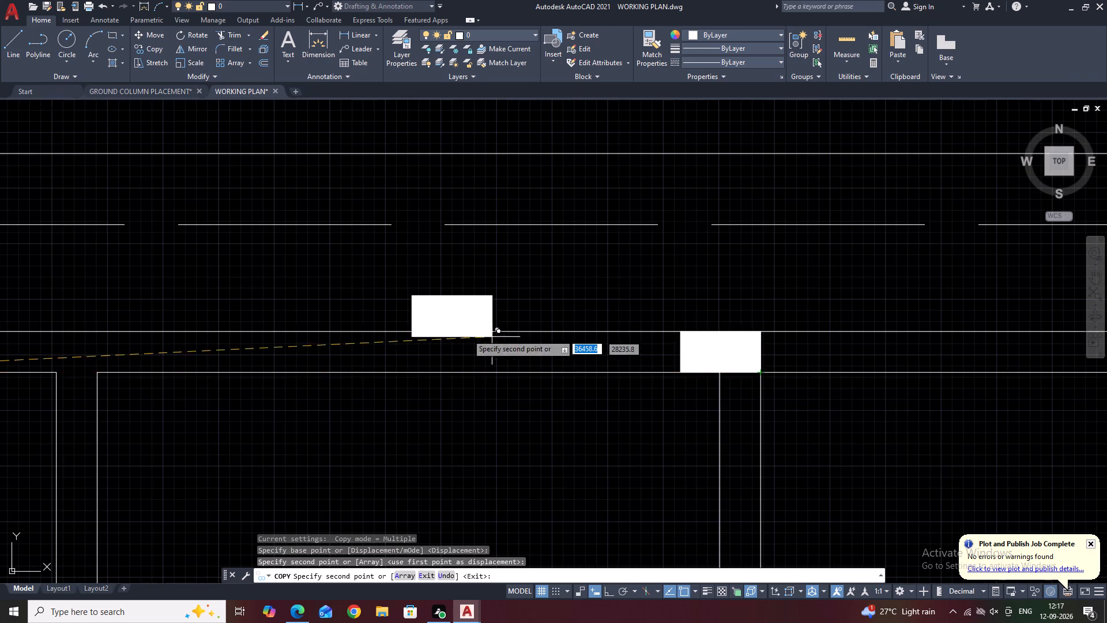
Place another column copy at the top wall junction between the large room and the upper block's top right room.
{"action": "scroll", "coordinate": [458, 333], "scroll_direction": "down", "scroll_amount": 2}
{"action": "middle_click_drag", "start_coordinate": [703, 333], "coordinate": [594, 318]}
{"action": "scroll", "coordinate": [680, 322], "scroll_direction": "down", "scroll_amount": 1}
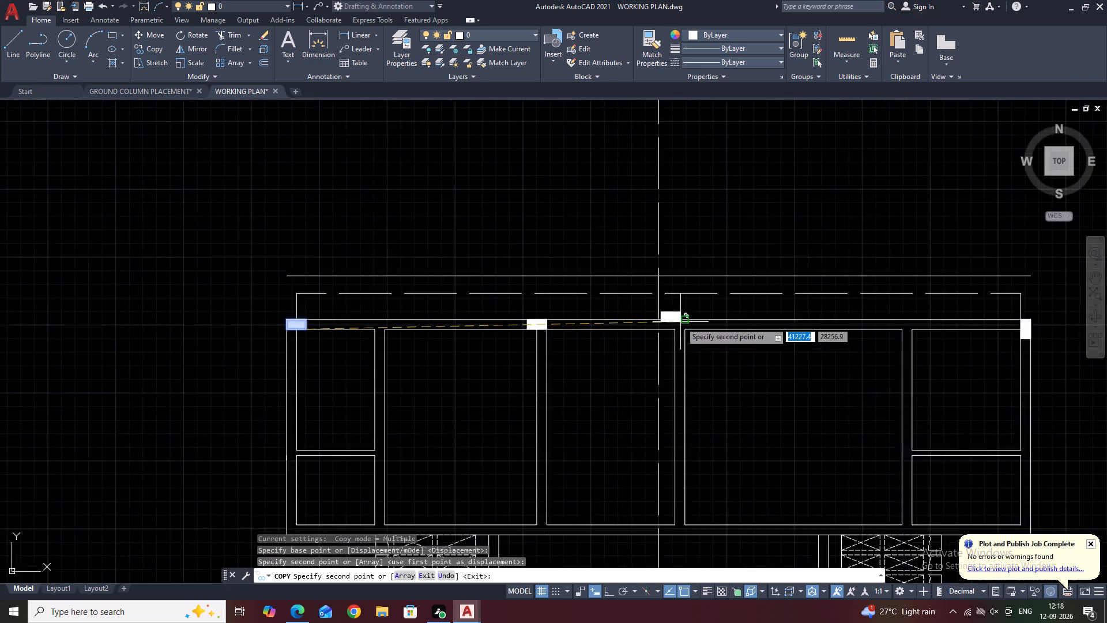
{"action": "scroll", "coordinate": [680, 322], "scroll_direction": "down", "scroll_amount": 3}
{"action": "scroll", "coordinate": [698, 322], "scroll_direction": "up", "scroll_amount": 3}
{"action": "scroll", "coordinate": [838, 327], "scroll_direction": "up", "scroll_amount": 3}
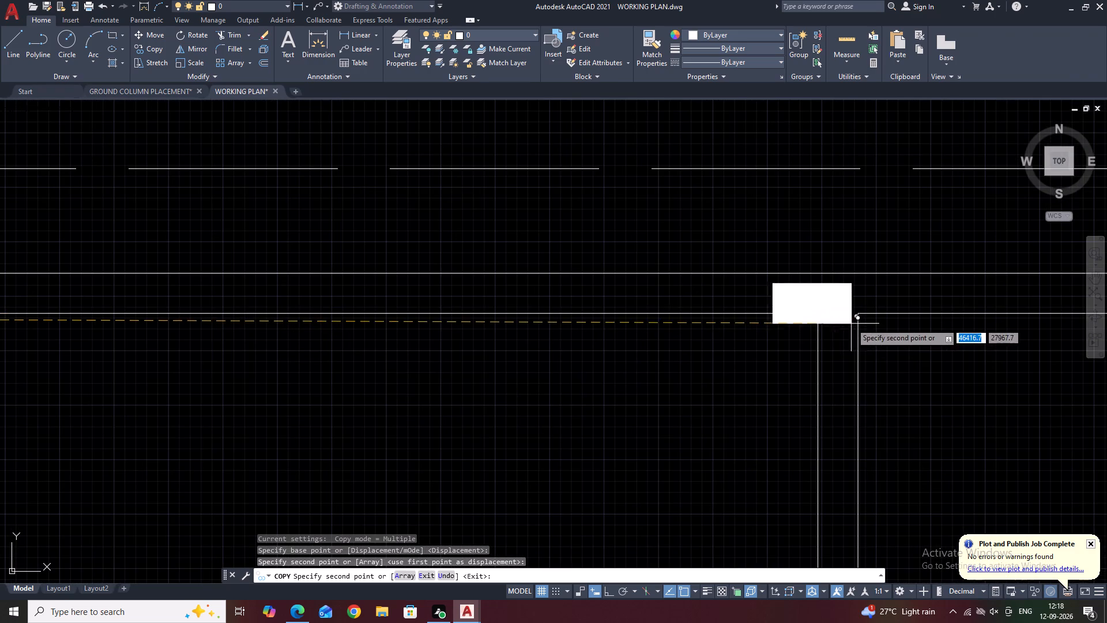
{"action": "left_click", "coordinate": [858, 313]}
Place a loose column copy in the open space of the large room right of the centre line.
{"action": "scroll", "coordinate": [562, 313], "scroll_direction": "down", "scroll_amount": 3}
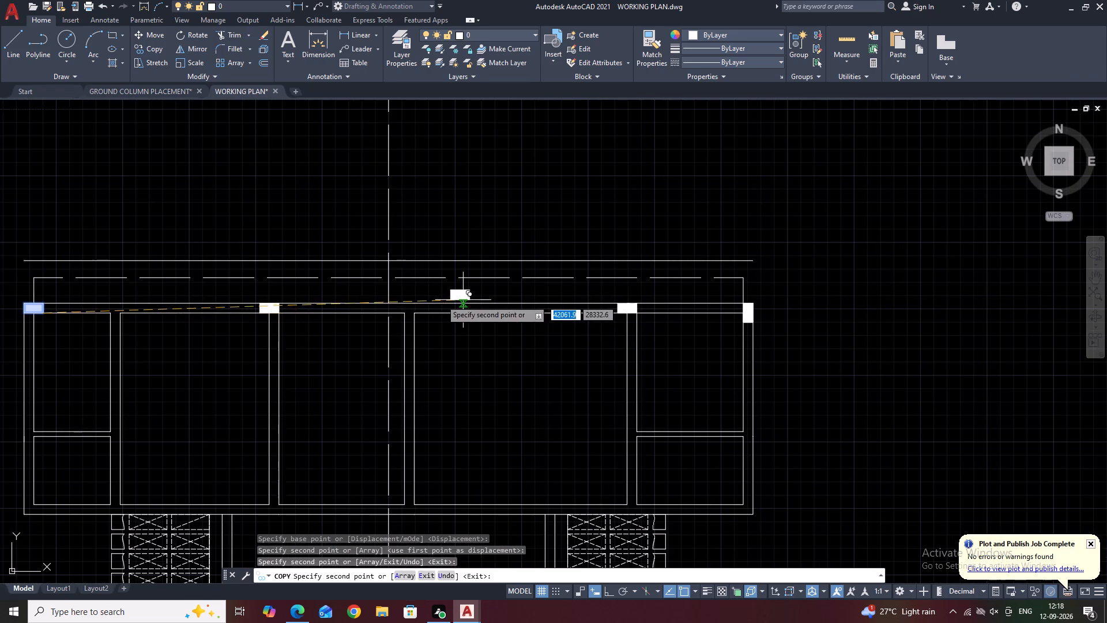
{"action": "middle_click_drag", "start_coordinate": [385, 301], "coordinate": [625, 295]}
{"action": "left_click", "coordinate": [718, 338]}
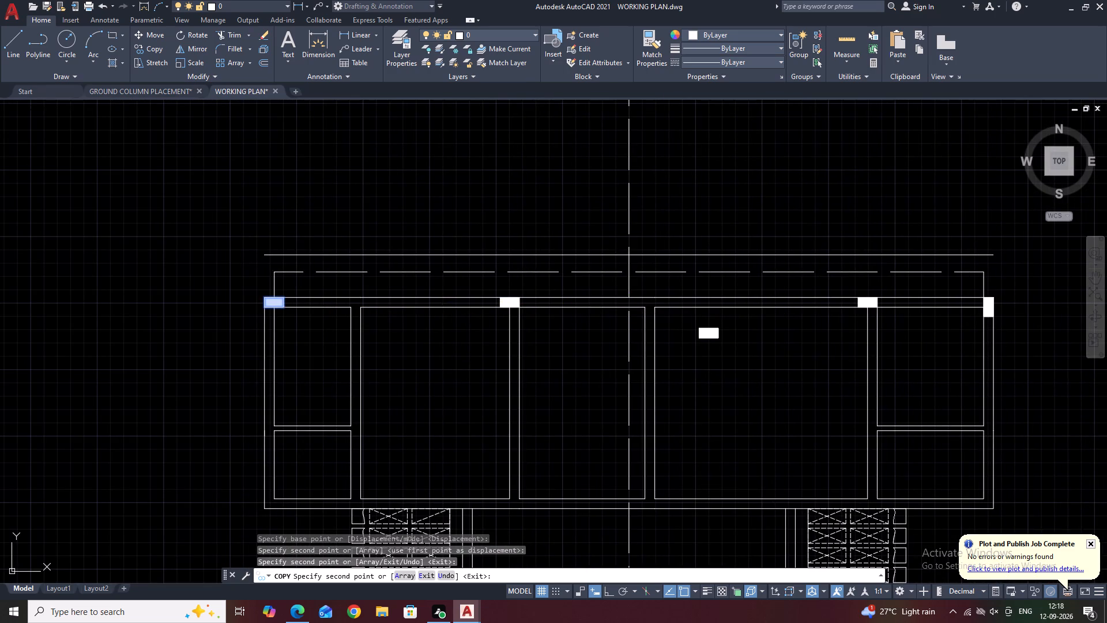
{"action": "key", "text": "Escape"}
Copy the loose column by its bottom left corner to the top wall junction just right of the centre line.
{"action": "scroll", "coordinate": [681, 341], "scroll_direction": "up", "scroll_amount": 2}
{"action": "left_click", "coordinate": [790, 307]}
{"action": "left_click_drag", "start_coordinate": [765, 343], "coordinate": [755, 359]}
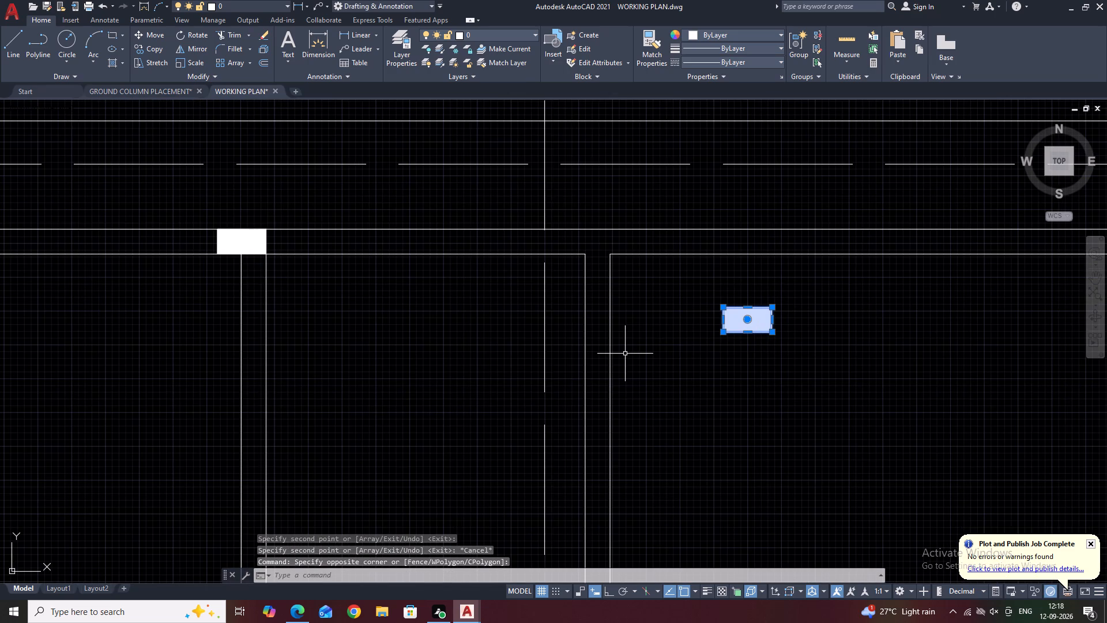
{"action": "type", "text": "CO"}
{"action": "key", "text": "space"}
{"action": "left_click", "coordinate": [721, 333]}
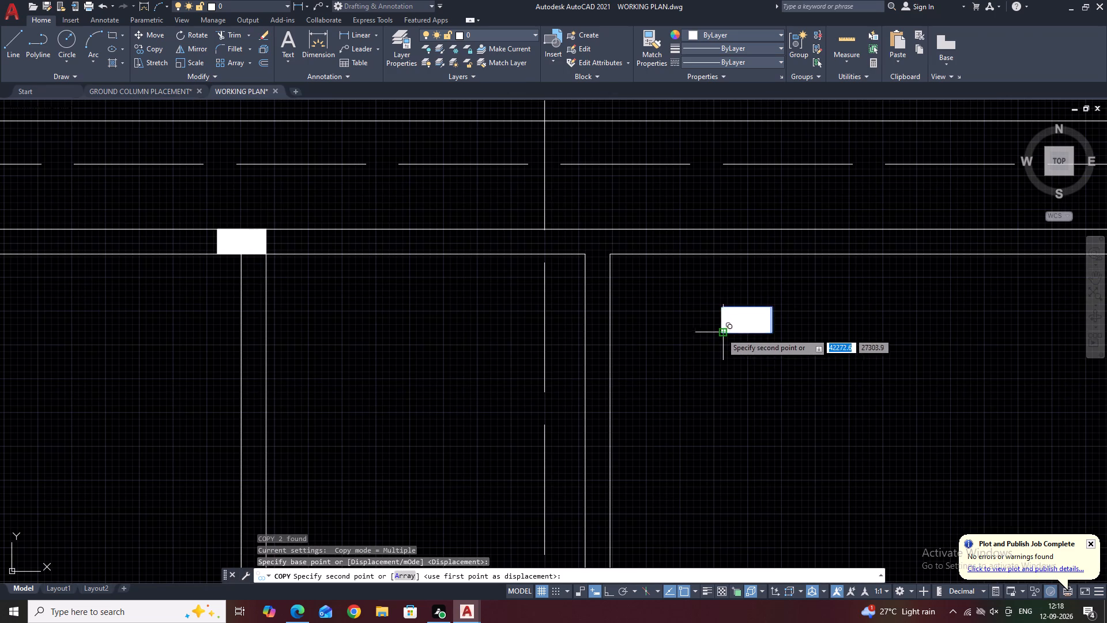
{"action": "left_click", "coordinate": [585, 254]}
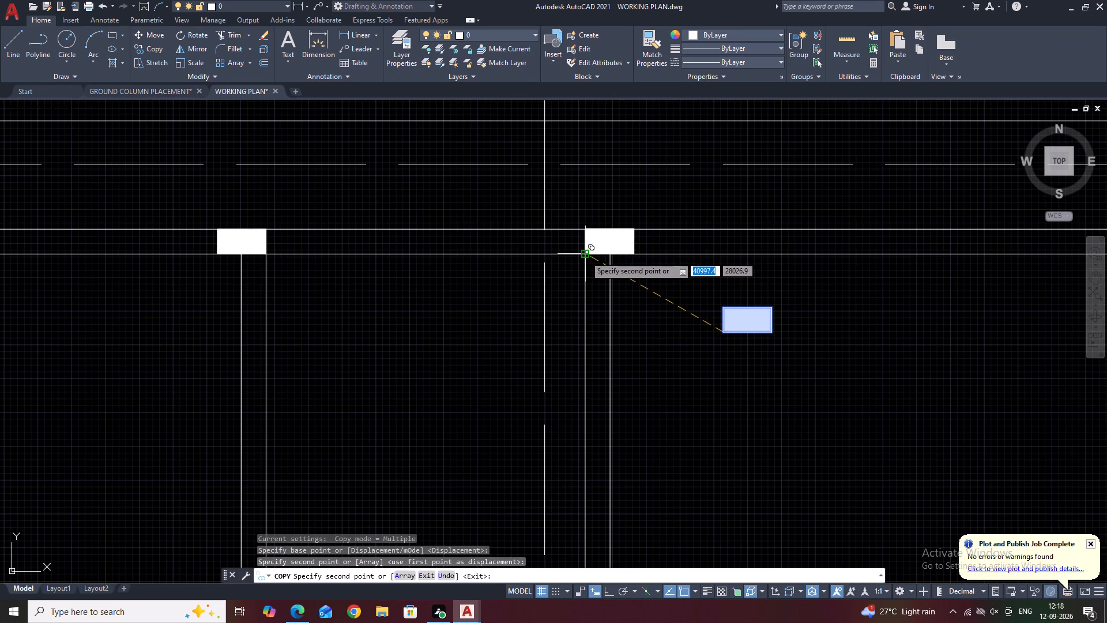
Place another column copy on the upper block's bottom wall, above the double-line wall beside the right-hand crossed-box strip.
{"action": "scroll", "coordinate": [758, 452], "scroll_direction": "down", "scroll_amount": 3}
{"action": "middle_click_drag", "start_coordinate": [768, 460], "coordinate": [671, 305]}
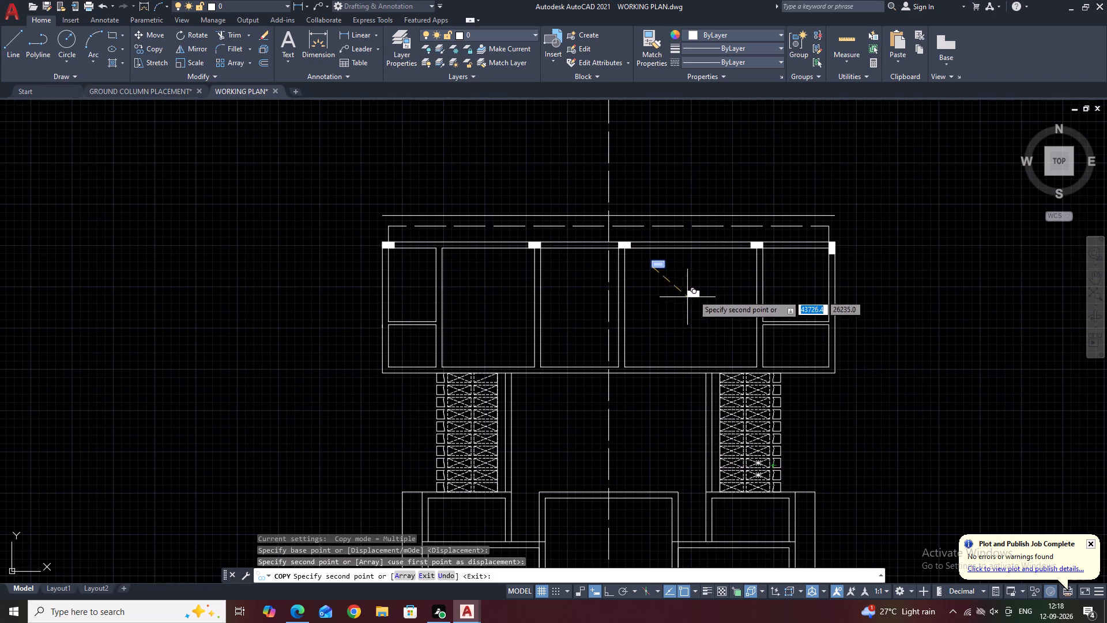
{"action": "middle_click_drag", "start_coordinate": [652, 366], "coordinate": [703, 303]}
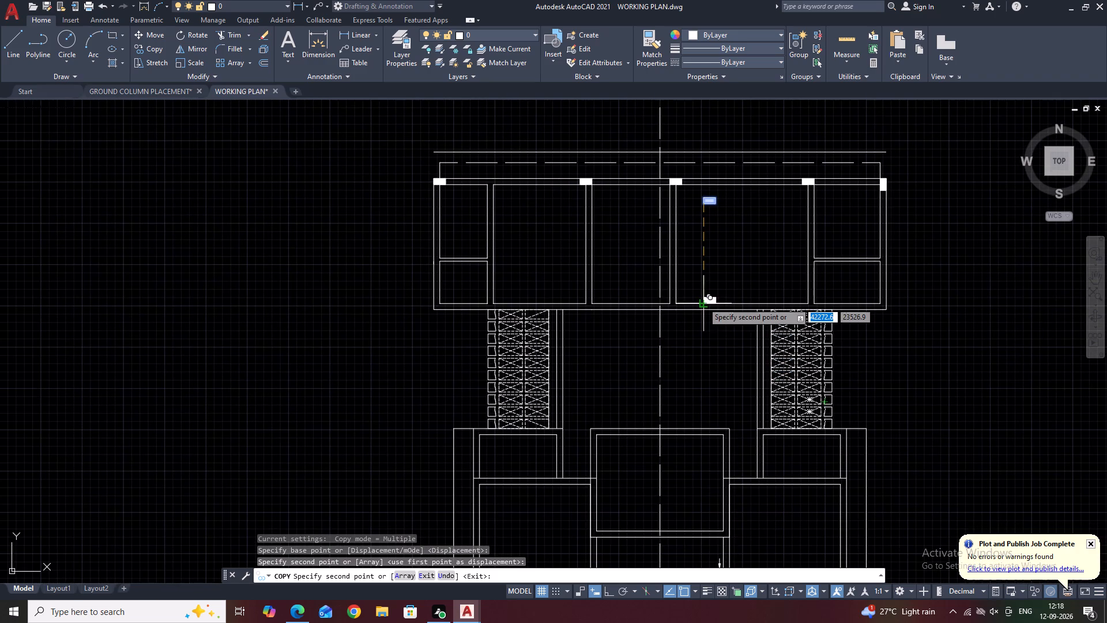
{"action": "scroll", "coordinate": [759, 307], "scroll_direction": "up", "scroll_amount": 3}
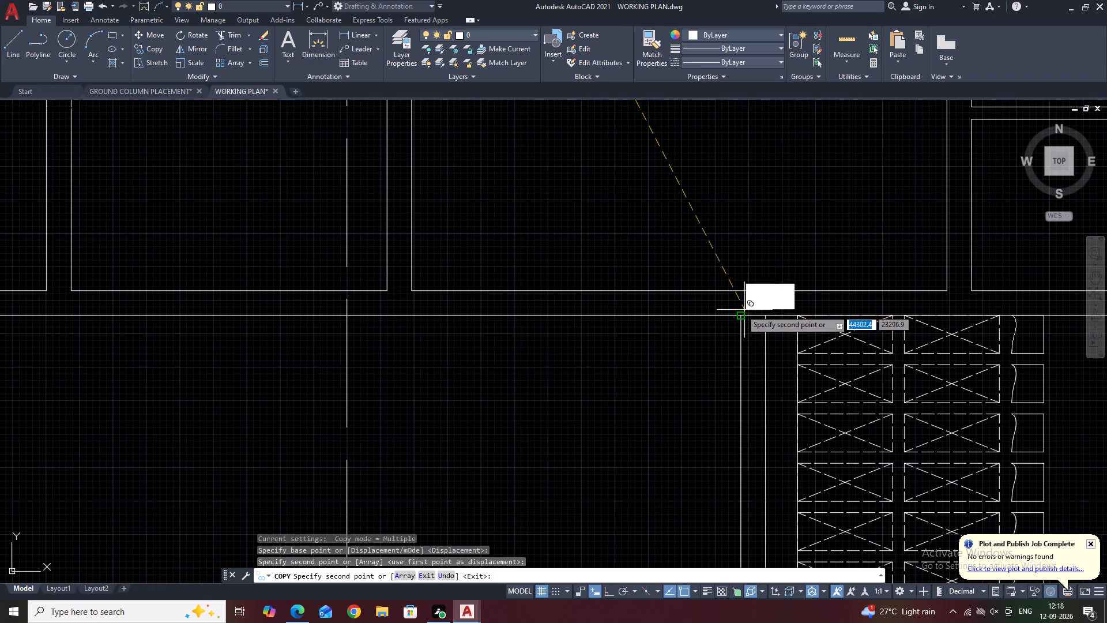
{"action": "left_click", "coordinate": [741, 316]}
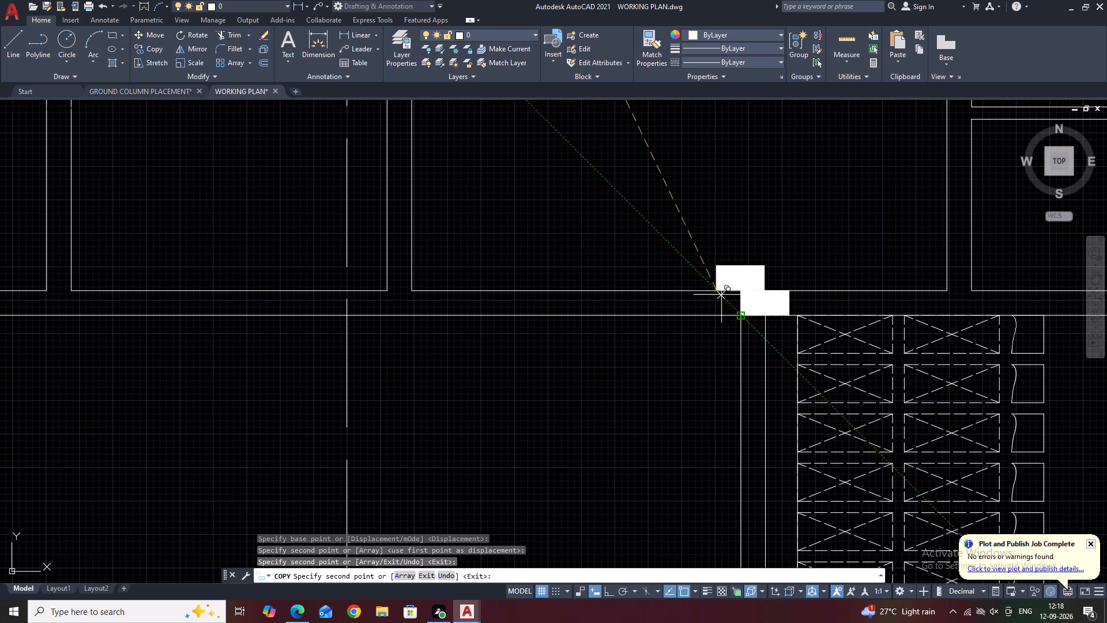
{"action": "middle_click_drag", "start_coordinate": [734, 296], "coordinate": [634, 287]}
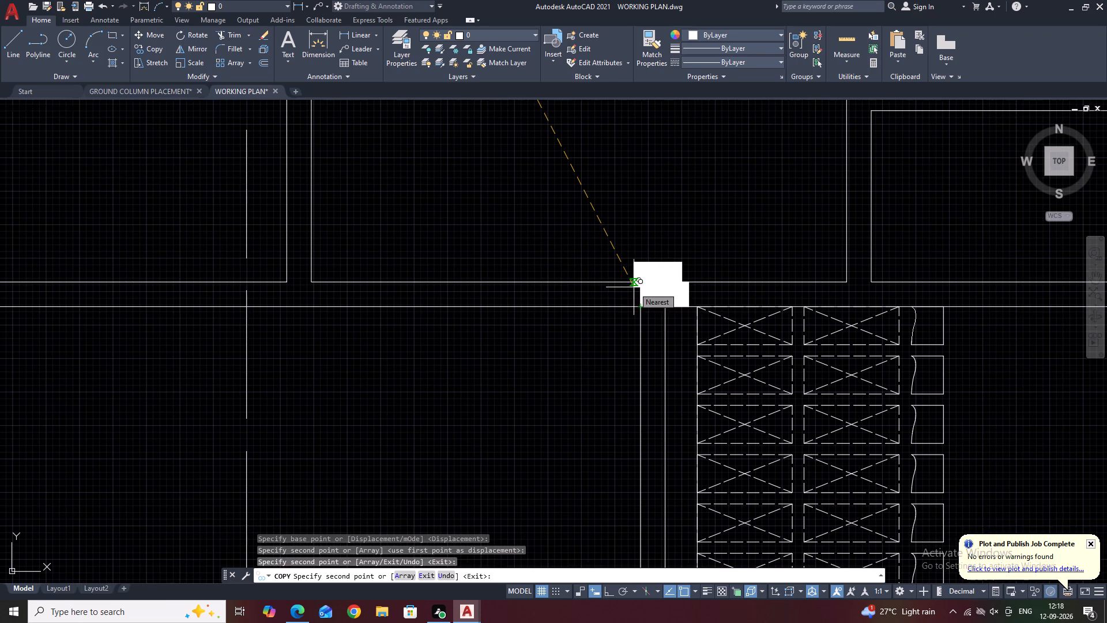
Place another column copy at the upper block's bottom left outer corner.
{"action": "scroll", "coordinate": [636, 288], "scroll_direction": "down", "scroll_amount": 2}
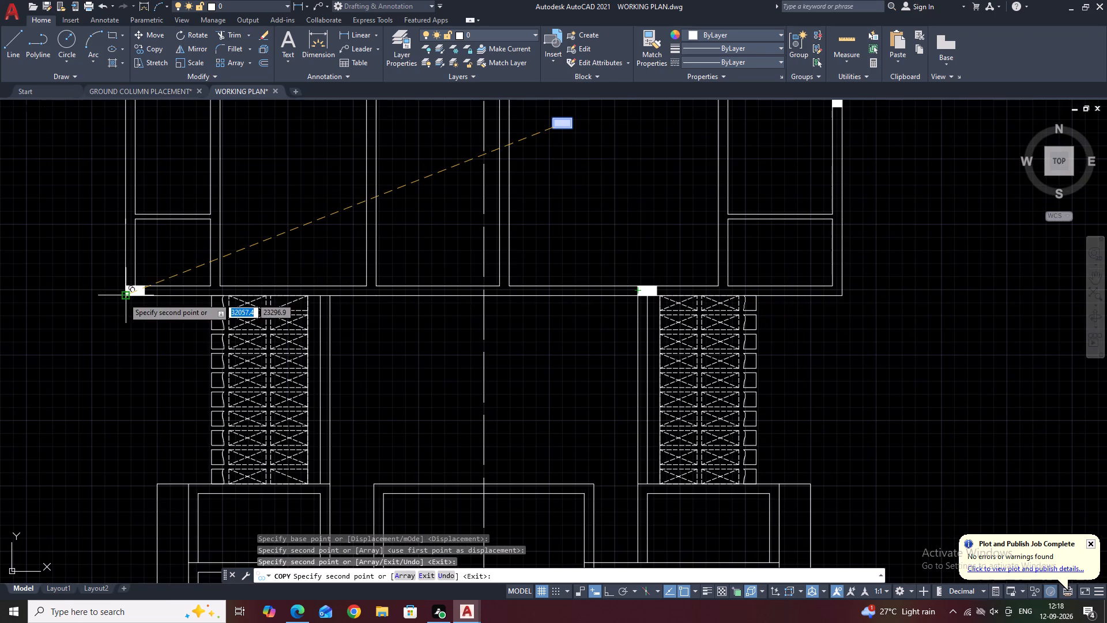
{"action": "left_click", "coordinate": [123, 298]}
{"action": "key", "text": "Escape"}
Copy the loose column in the large room right of the centre line to the open space below it.
{"action": "middle_click_drag", "start_coordinate": [494, 239], "coordinate": [514, 266]}
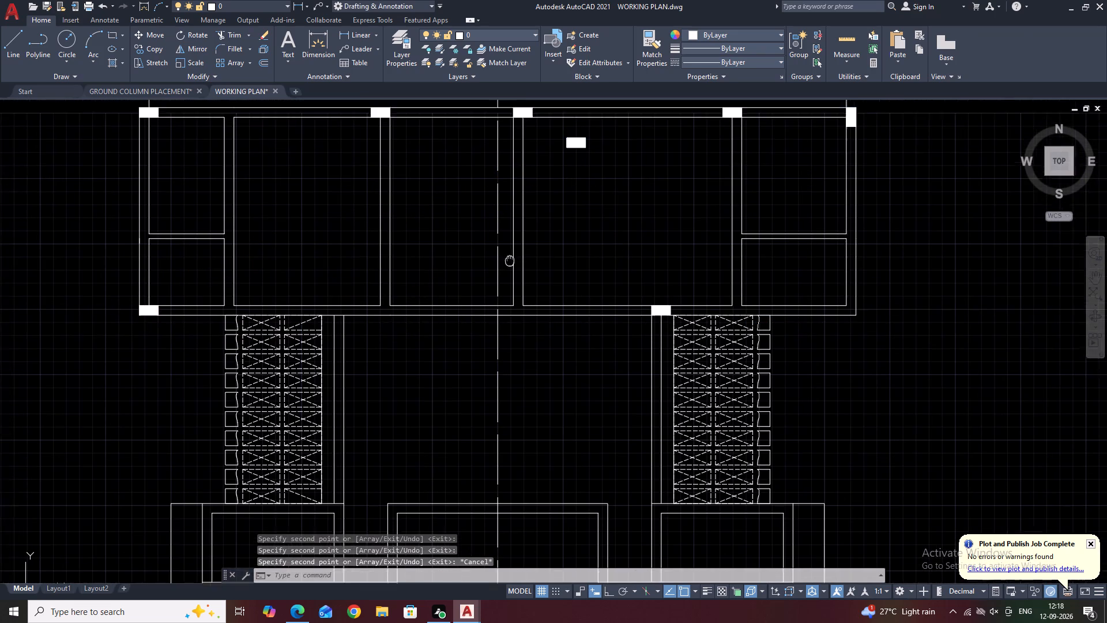
{"action": "middle_click_drag", "start_coordinate": [514, 266], "coordinate": [586, 341]}
{"action": "scroll", "coordinate": [632, 212], "scroll_direction": "up", "scroll_amount": 1}
{"action": "left_click", "coordinate": [642, 216]}
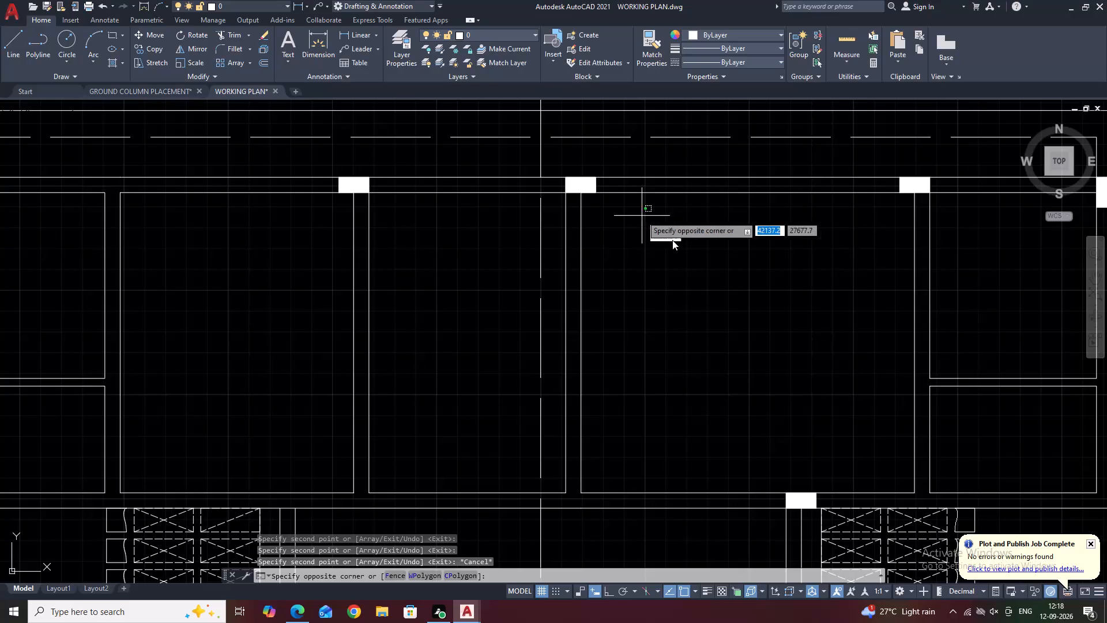
{"action": "left_click", "coordinate": [715, 269]}
{"action": "middle_click_drag", "start_coordinate": [717, 261], "coordinate": [730, 288]}
{"action": "type", "text": "CO"}
{"action": "key", "text": "space"}
{"action": "left_click", "coordinate": [710, 257]}
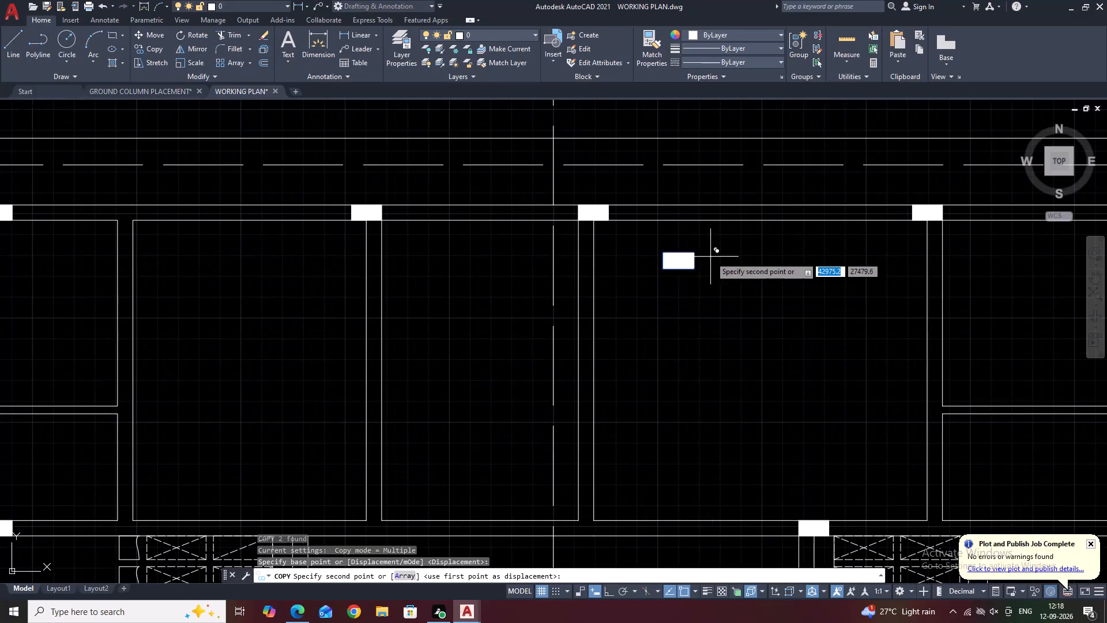
{"action": "left_click", "coordinate": [726, 354]}
{"action": "key", "text": "Escape"}
Rotate the lower loose column copy 90 degrees about its right edge midpoint, with Ortho on, so it stands upright.
{"action": "left_click", "coordinate": [666, 326]}
{"action": "left_click", "coordinate": [742, 394]}
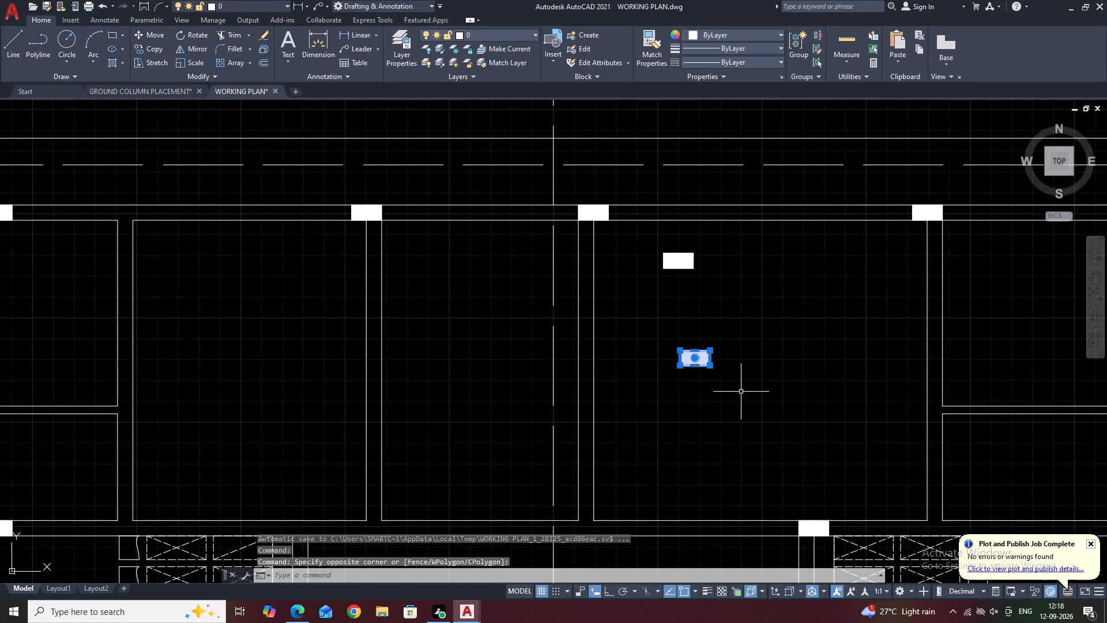
{"action": "type", "text": "RO"}
{"action": "key", "text": "space"}
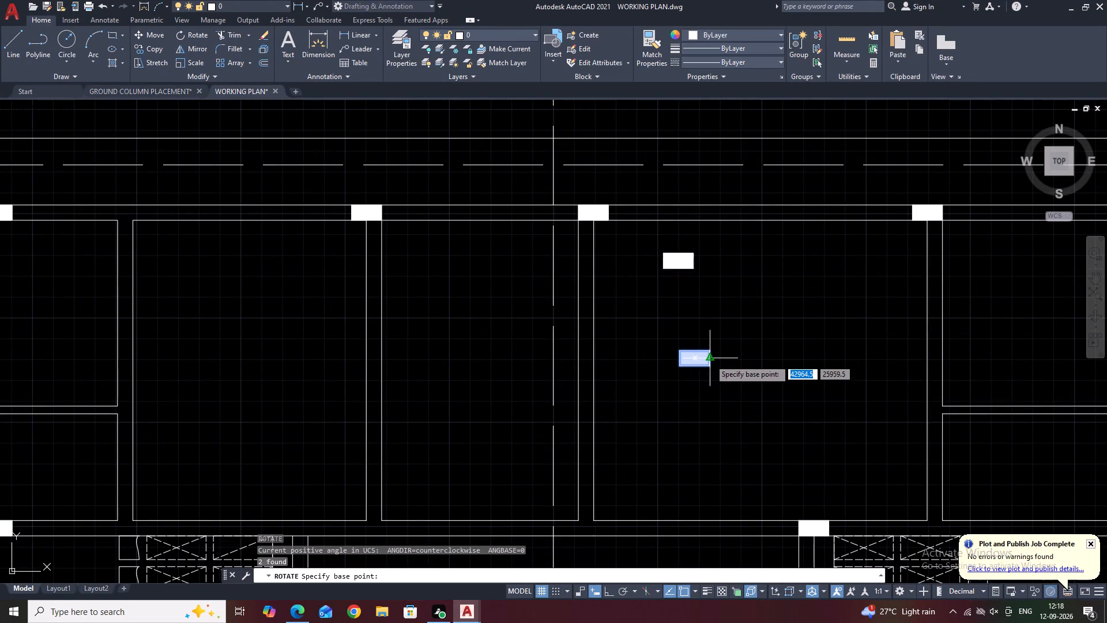
{"action": "left_click", "coordinate": [710, 359]}
{"action": "key", "text": "F8"}
{"action": "left_click", "coordinate": [713, 300]}
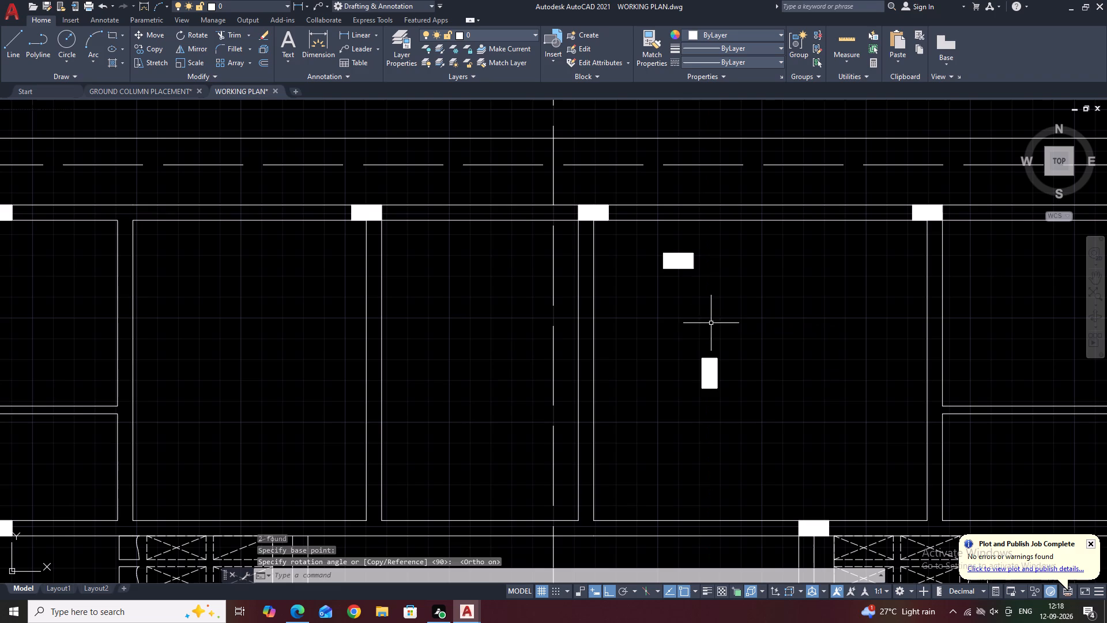
Move the upright column by its bottom right corner to the upper block's bottom wall junction just right of the centre line.
{"action": "left_click_drag", "start_coordinate": [668, 322], "coordinate": [676, 332]}
{"action": "left_click_drag", "start_coordinate": [733, 411], "coordinate": [750, 428]}
{"action": "type", "text": "M"}
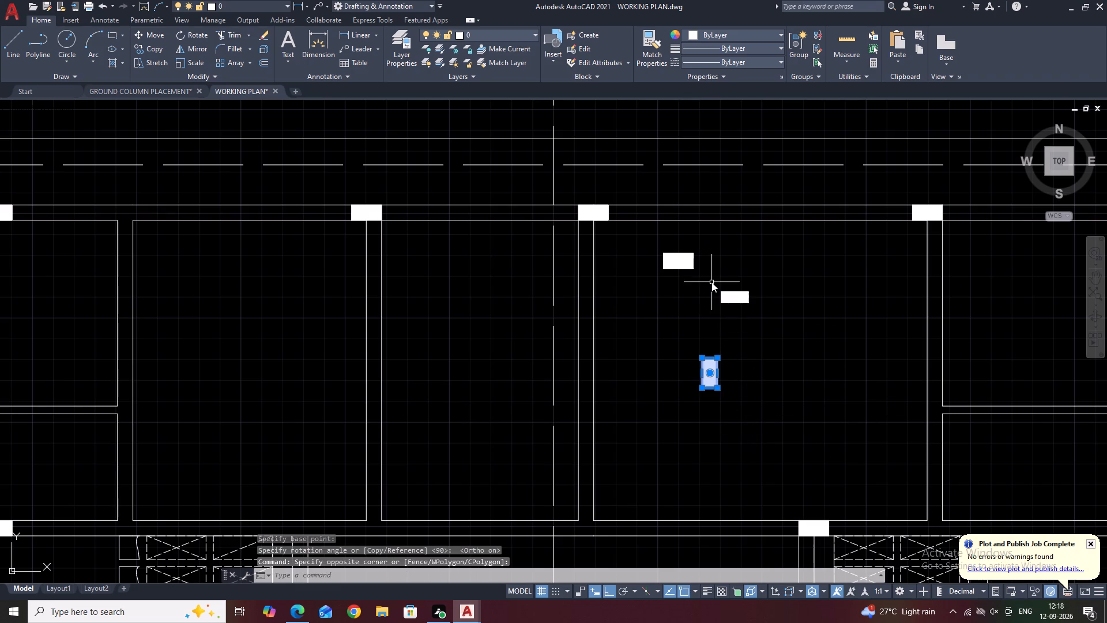
{"action": "key", "text": "space"}
{"action": "left_click", "coordinate": [719, 389]}
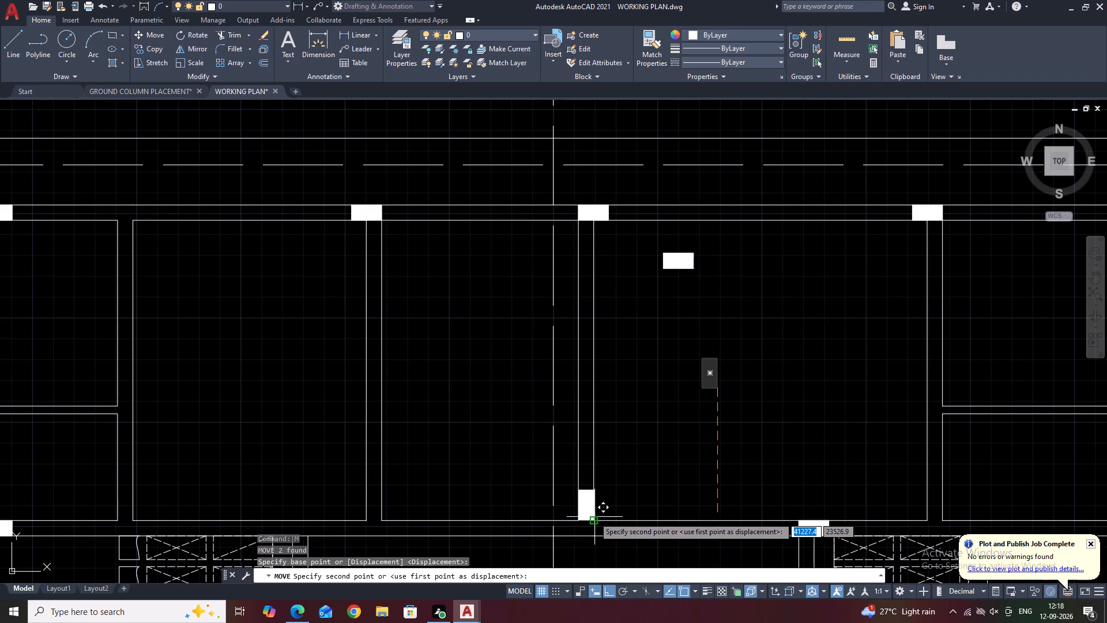
{"action": "left_click", "coordinate": [596, 534]}
Copy the upright column by its bottom right corner to the matching bottom wall junction left of the centre line.
{"action": "middle_click_drag", "start_coordinate": [629, 514], "coordinate": [721, 401]}
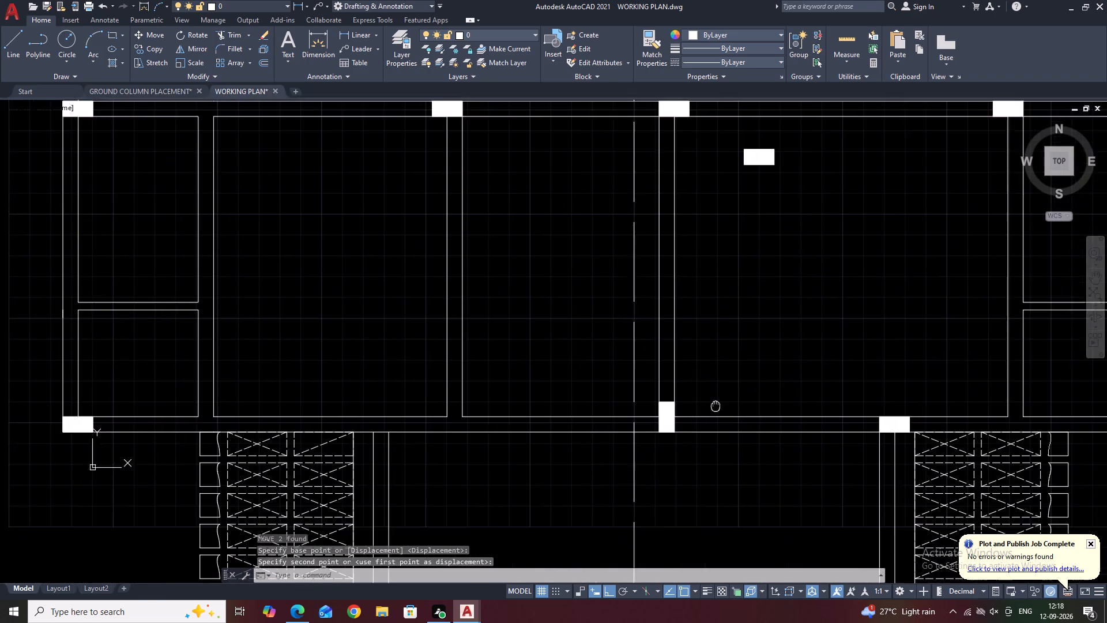
{"action": "scroll", "coordinate": [684, 383], "scroll_direction": "up", "scroll_amount": 3}
{"action": "left_click", "coordinate": [582, 374]}
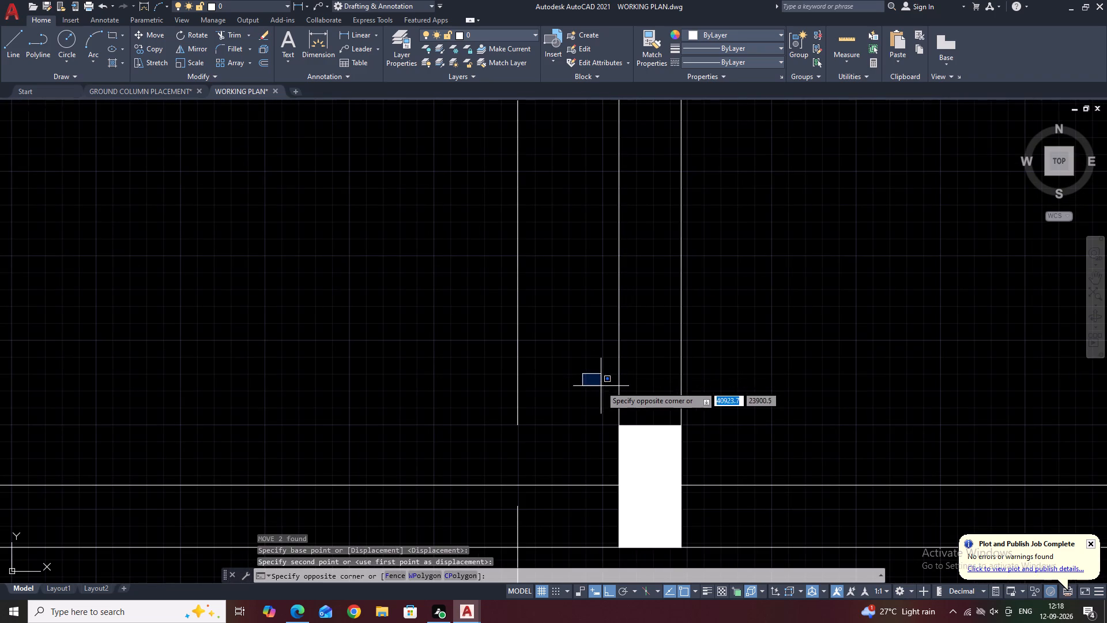
{"action": "scroll", "coordinate": [613, 410], "scroll_direction": "down", "scroll_amount": 2}
{"action": "left_click", "coordinate": [663, 489]}
{"action": "middle_click_drag", "start_coordinate": [649, 370], "coordinate": [651, 452]}
{"action": "type", "text": "CO"}
{"action": "key", "text": "space"}
{"action": "scroll", "coordinate": [652, 452], "scroll_direction": "down", "scroll_amount": 3}
{"action": "scroll", "coordinate": [643, 474], "scroll_direction": "up", "scroll_amount": 3}
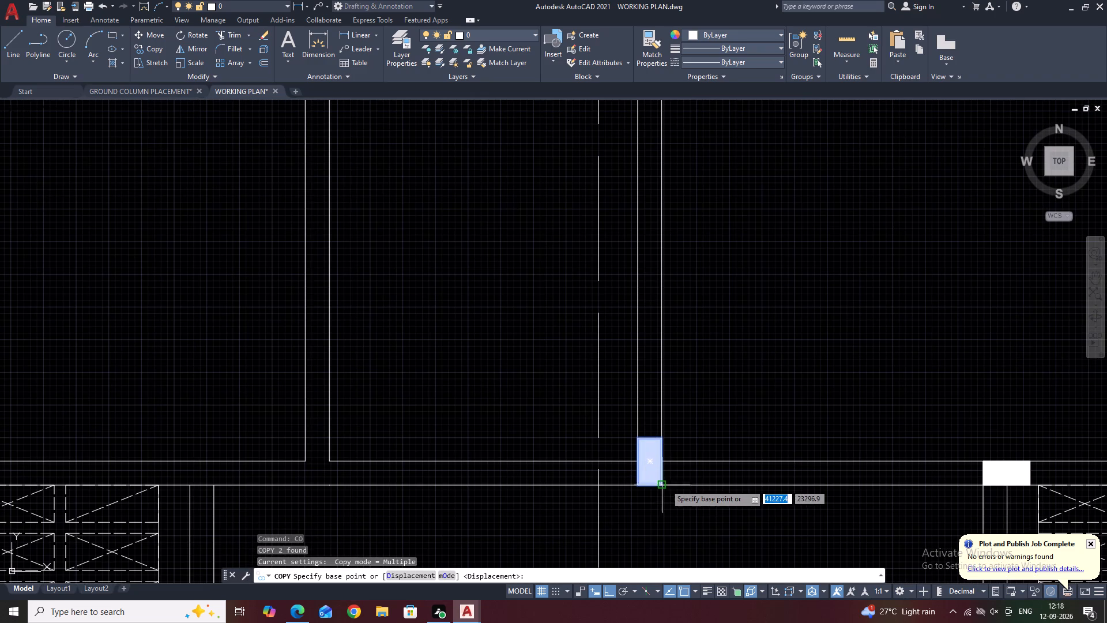
{"action": "left_click", "coordinate": [661, 484]}
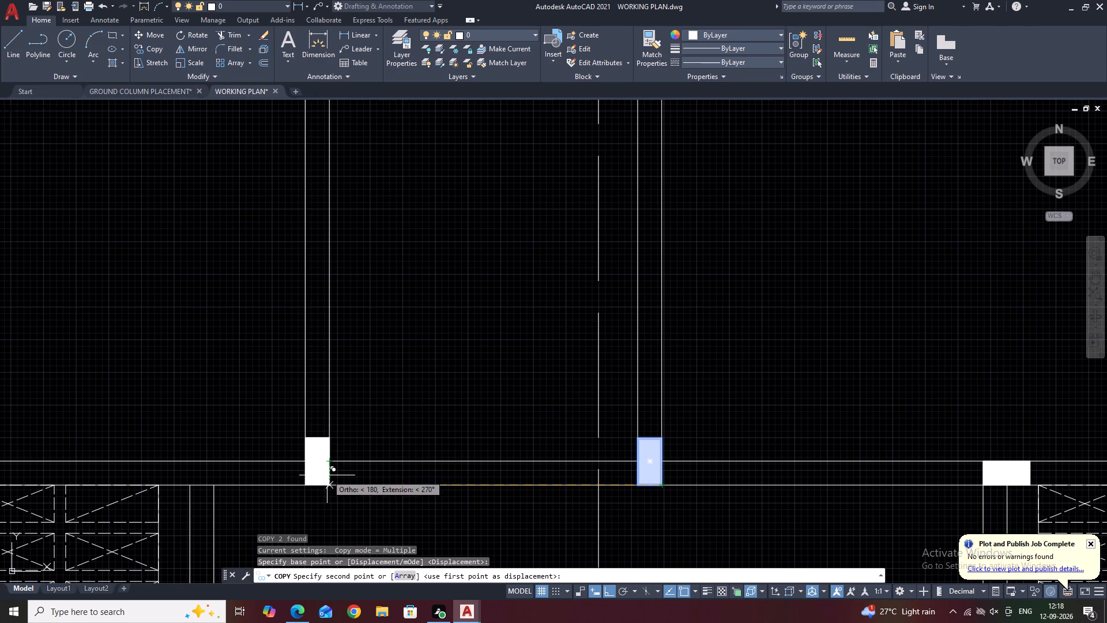
{"action": "left_click", "coordinate": [327, 481]}
{"action": "key", "text": "Escape"}
Copy the column above the right-hand double-line wall by its top right corner to the lower block's right room, at its top right wall corner.
{"action": "middle_click_drag", "start_coordinate": [296, 453], "coordinate": [306, 451]}
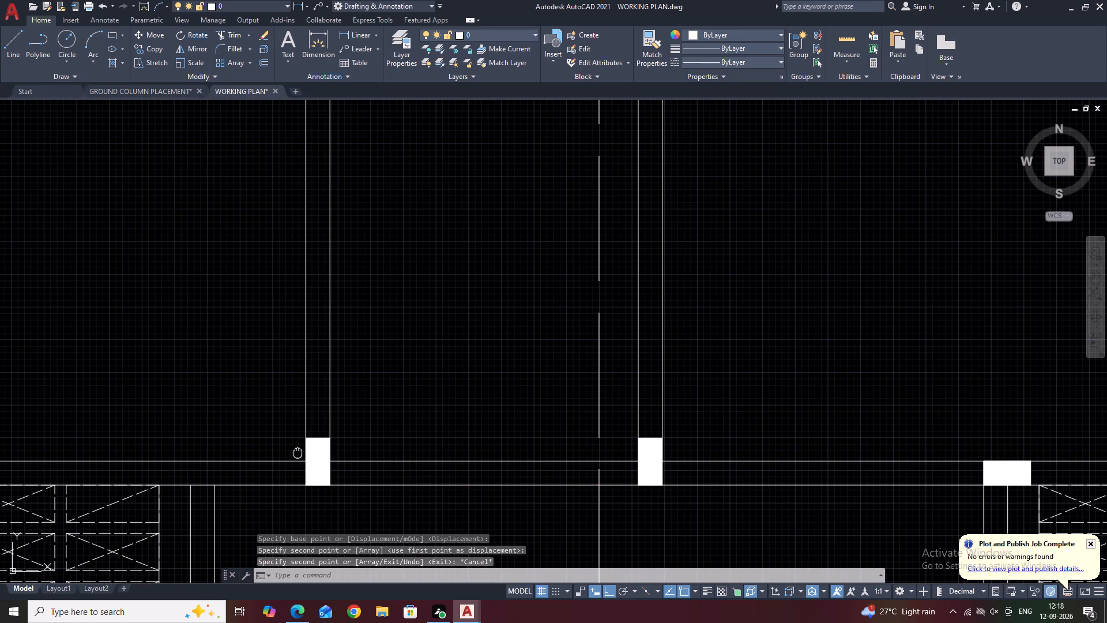
{"action": "middle_click_drag", "start_coordinate": [306, 451], "coordinate": [688, 332]}
{"action": "scroll", "coordinate": [675, 343], "scroll_direction": "up", "scroll_amount": 2}
{"action": "scroll", "coordinate": [831, 281], "scroll_direction": "down", "scroll_amount": 3}
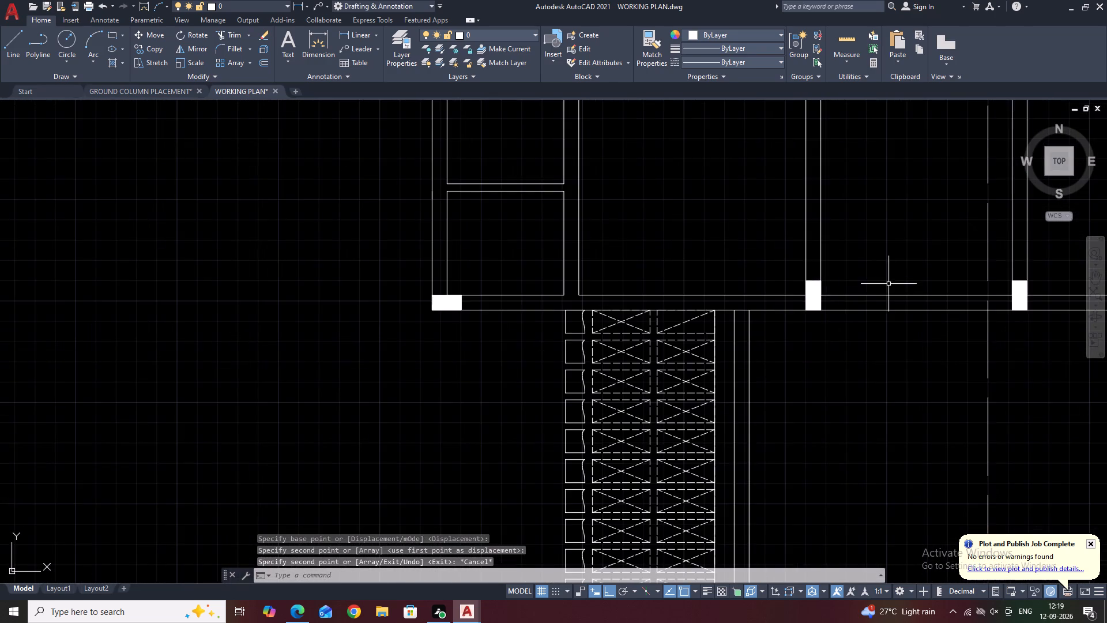
{"action": "middle_click_drag", "start_coordinate": [889, 283], "coordinate": [764, 292]}
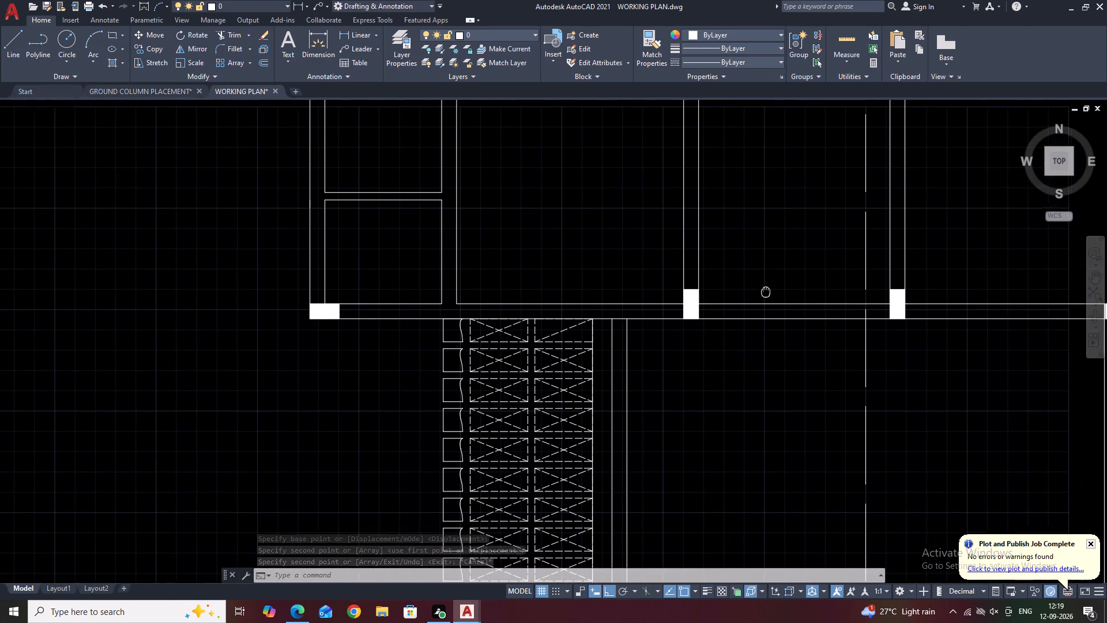
{"action": "middle_click_drag", "start_coordinate": [764, 292], "coordinate": [724, 312]}
{"action": "scroll", "coordinate": [724, 312], "scroll_direction": "down", "scroll_amount": 1}
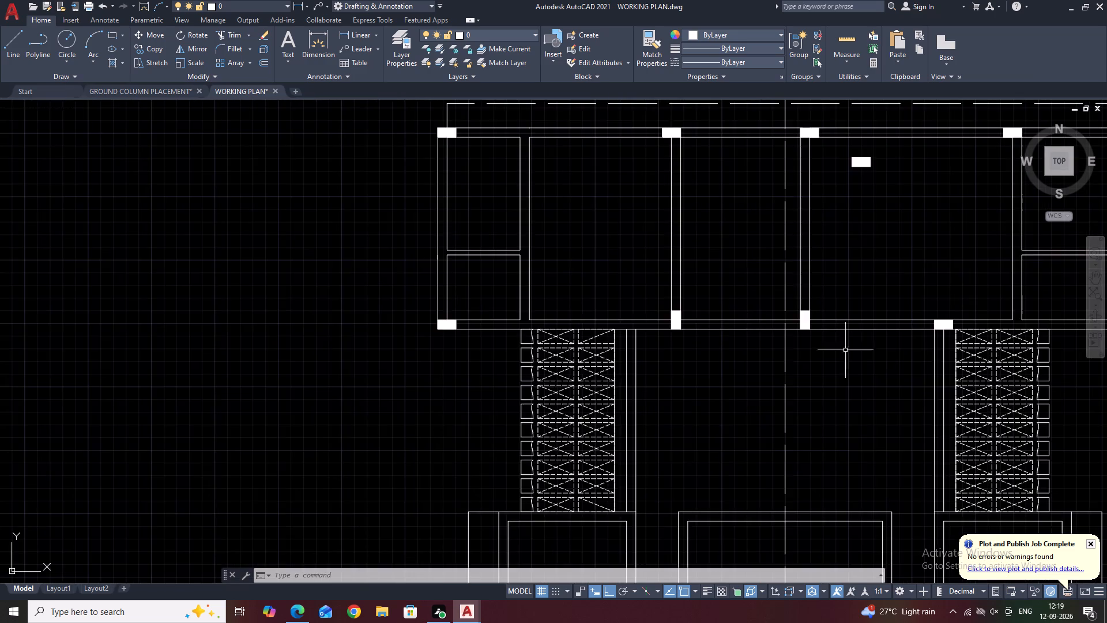
{"action": "middle_click_drag", "start_coordinate": [873, 364], "coordinate": [725, 310]}
{"action": "middle_click_drag", "start_coordinate": [793, 346], "coordinate": [756, 296]}
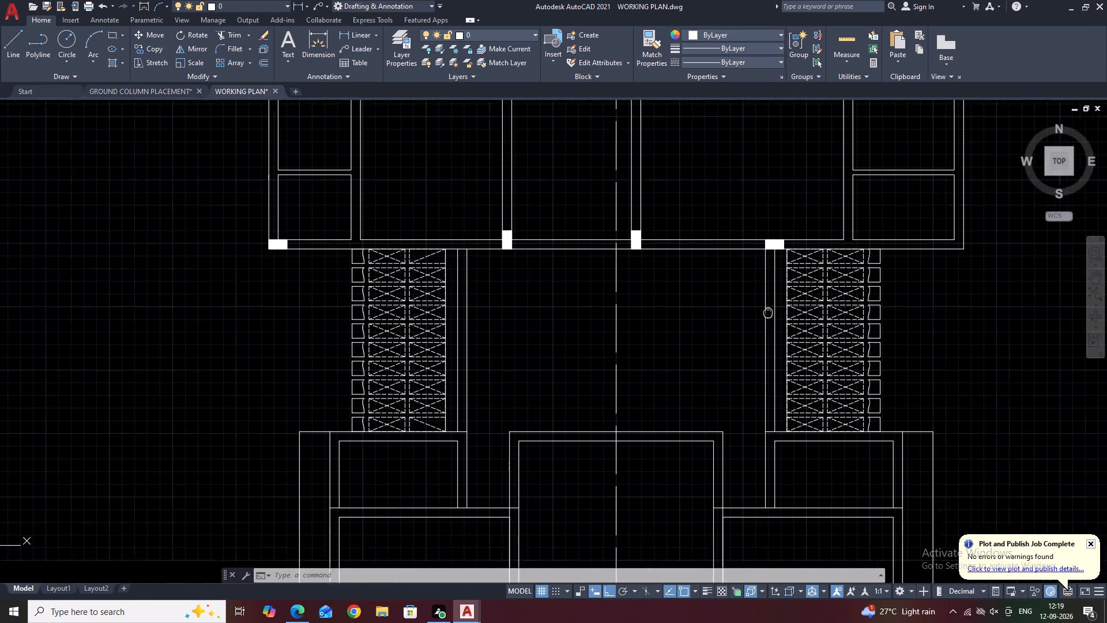
{"action": "middle_click_drag", "start_coordinate": [756, 296], "coordinate": [741, 277]}
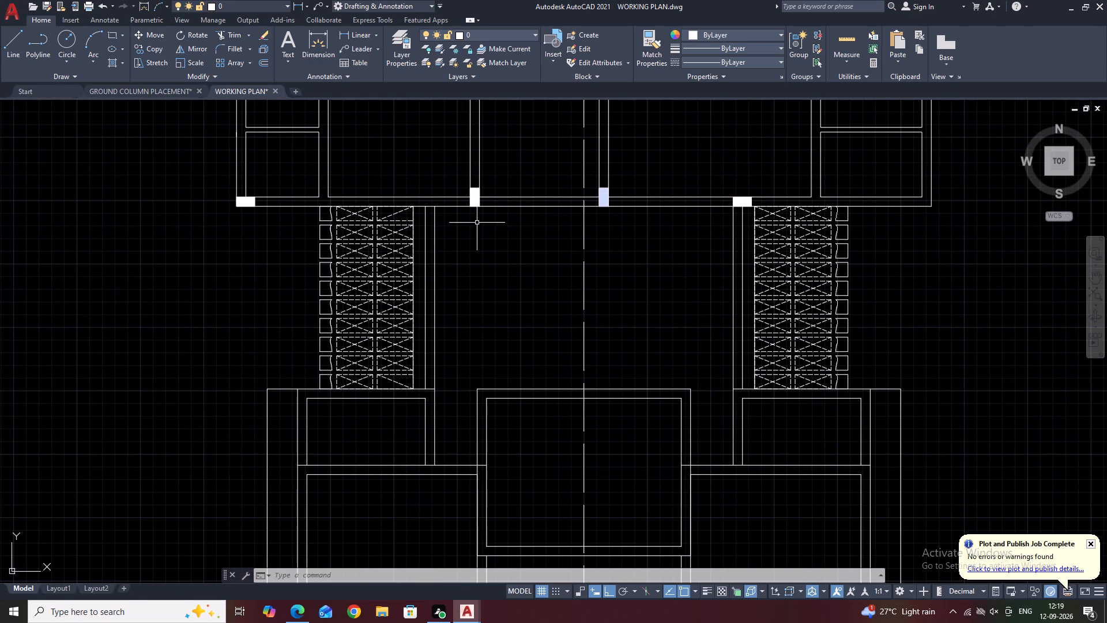
{"action": "middle_click_drag", "start_coordinate": [759, 223], "coordinate": [617, 193]}
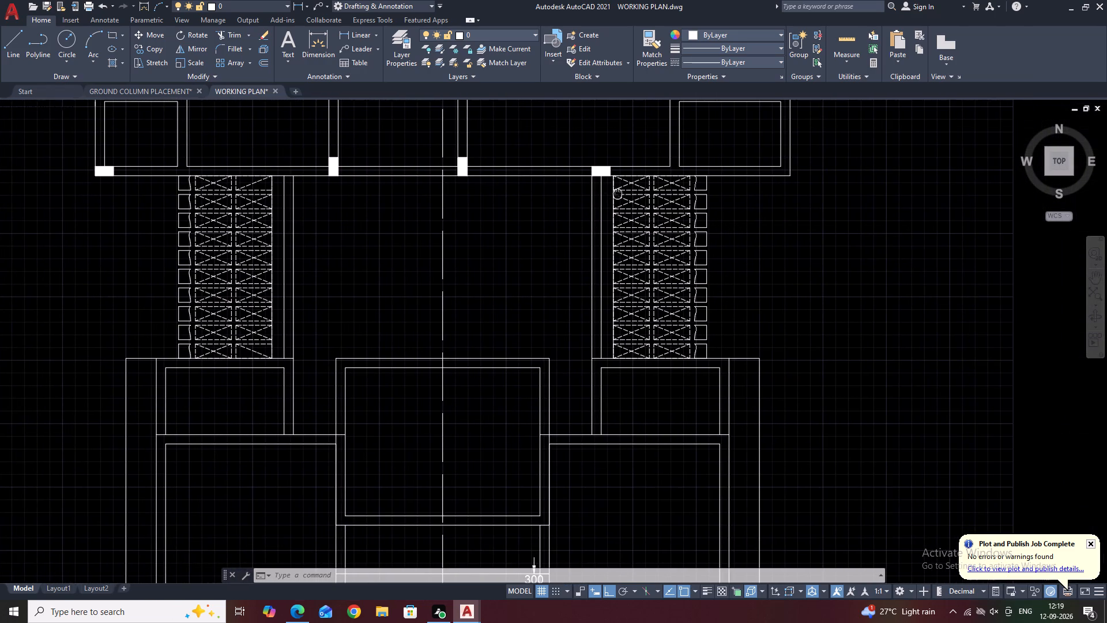
{"action": "middle_click_drag", "start_coordinate": [617, 193], "coordinate": [617, 193]}
{"action": "scroll", "coordinate": [612, 163], "scroll_direction": "up", "scroll_amount": 1}
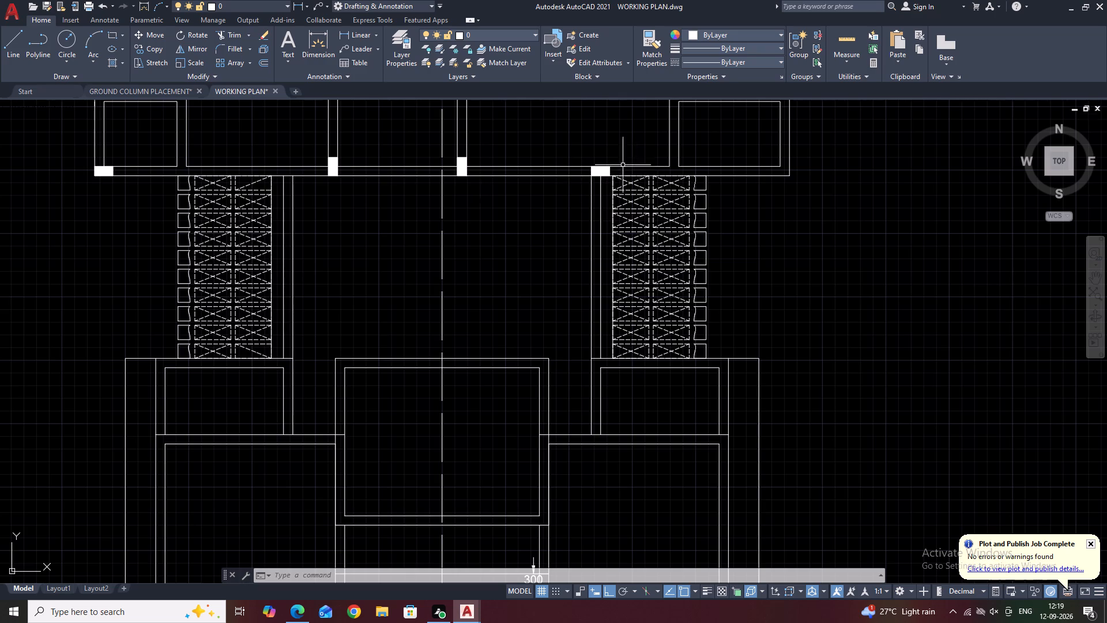
{"action": "left_click", "coordinate": [561, 155]}
{"action": "left_click", "coordinate": [610, 192]}
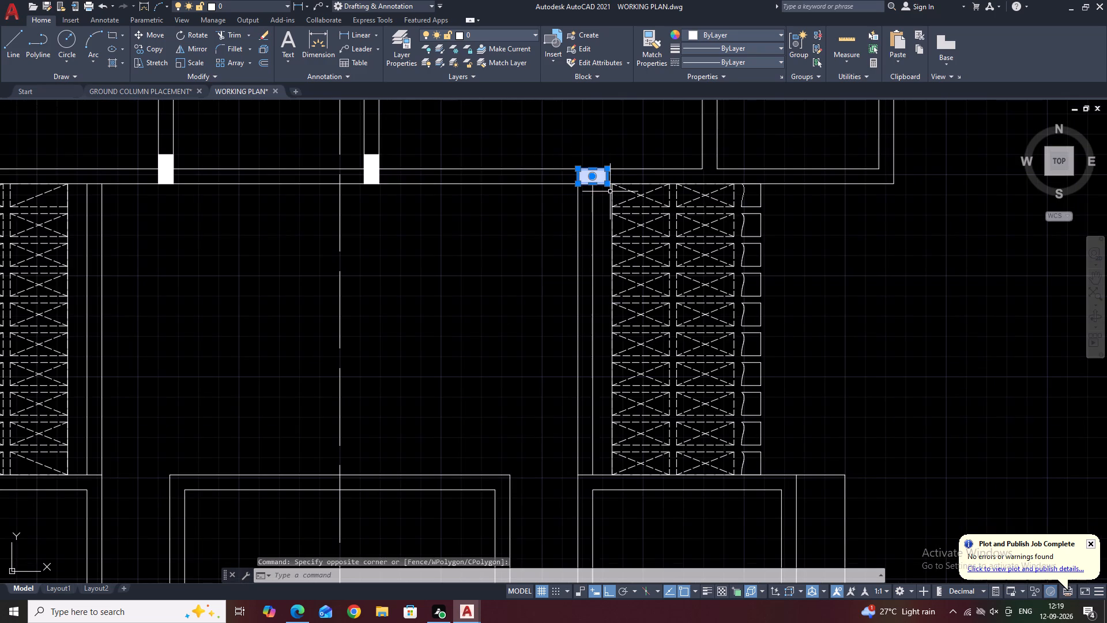
{"action": "type", "text": "CO"}
{"action": "key", "text": "space"}
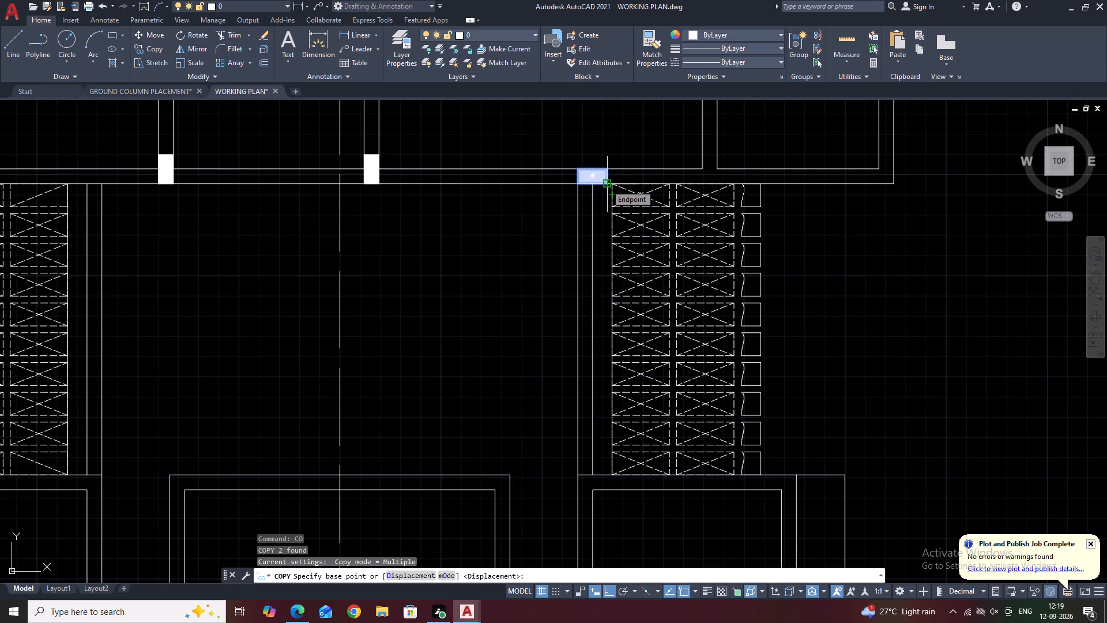
{"action": "left_click", "coordinate": [605, 168]}
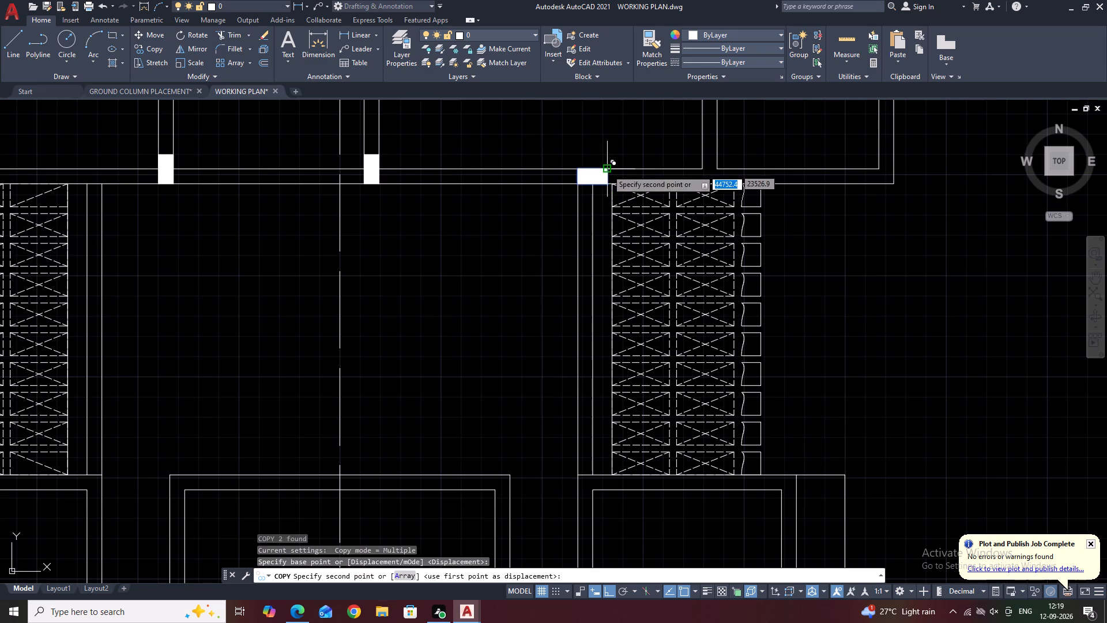
{"action": "left_click", "coordinate": [798, 478]}
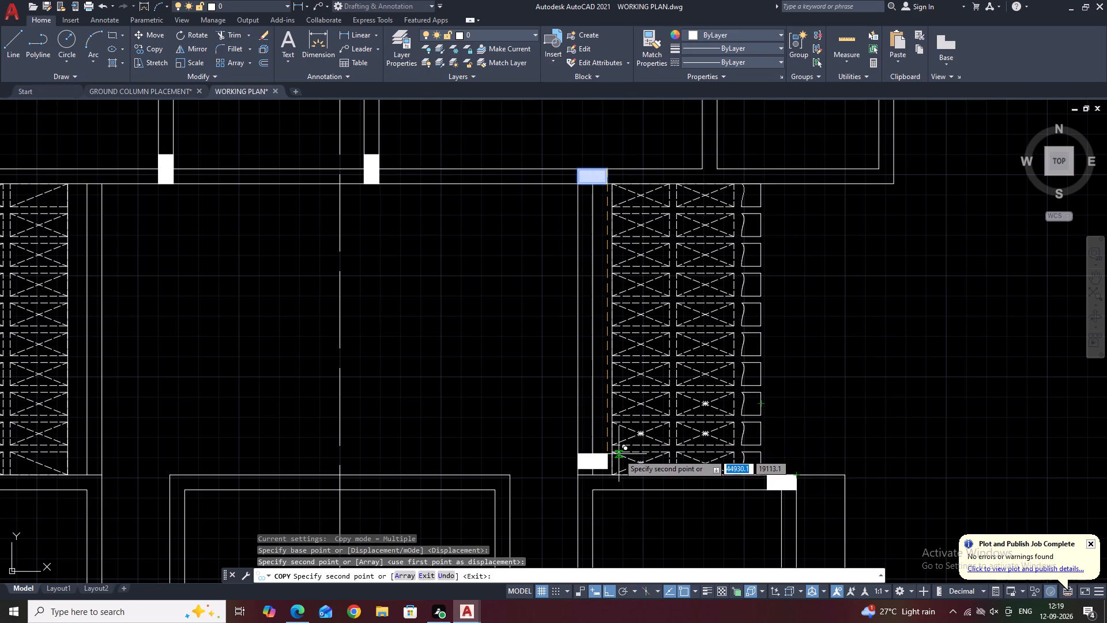
Place another column copy at the top right outer corner of the lower block's central room.
{"action": "left_click", "coordinate": [509, 476]}
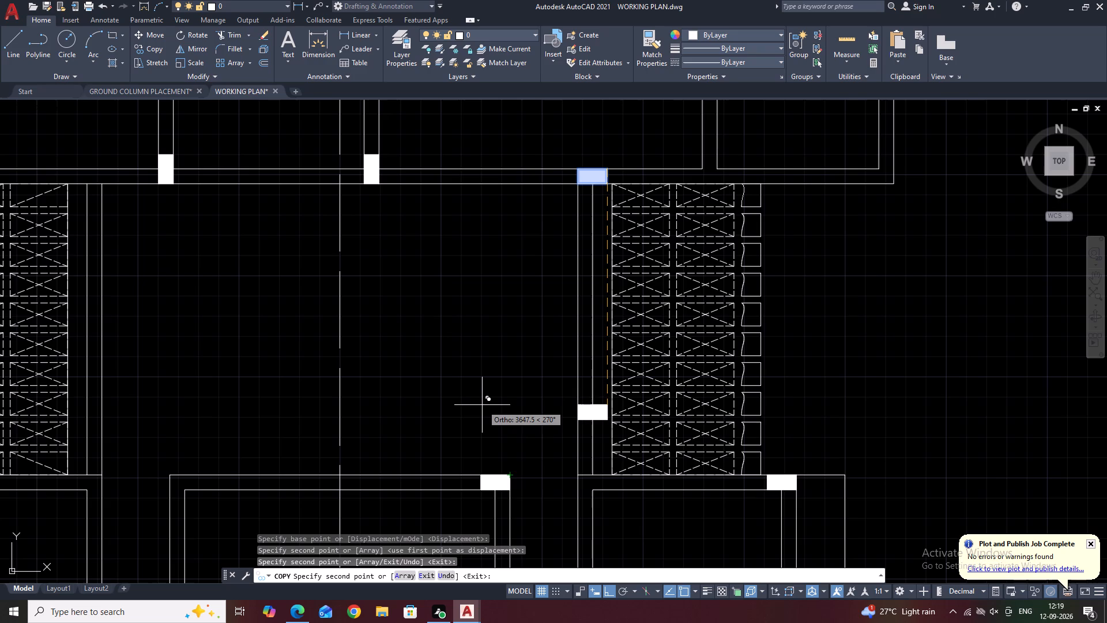
{"action": "key", "text": "F8"}
{"action": "middle_click_drag", "start_coordinate": [491, 404], "coordinate": [719, 344]}
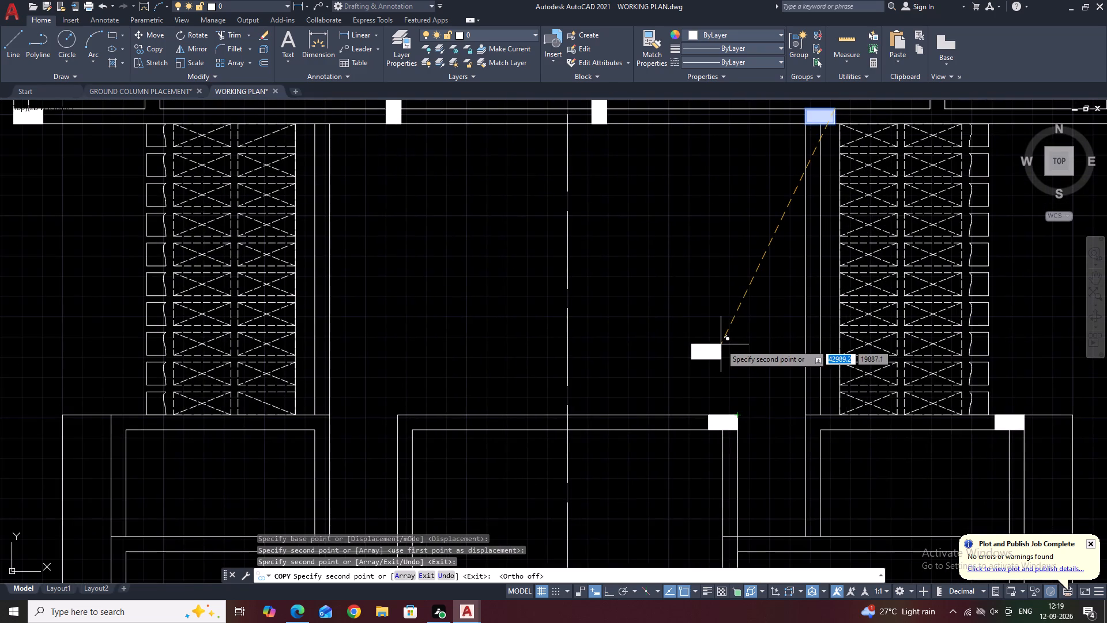
{"action": "scroll", "coordinate": [719, 345], "scroll_direction": "down", "scroll_amount": 2}
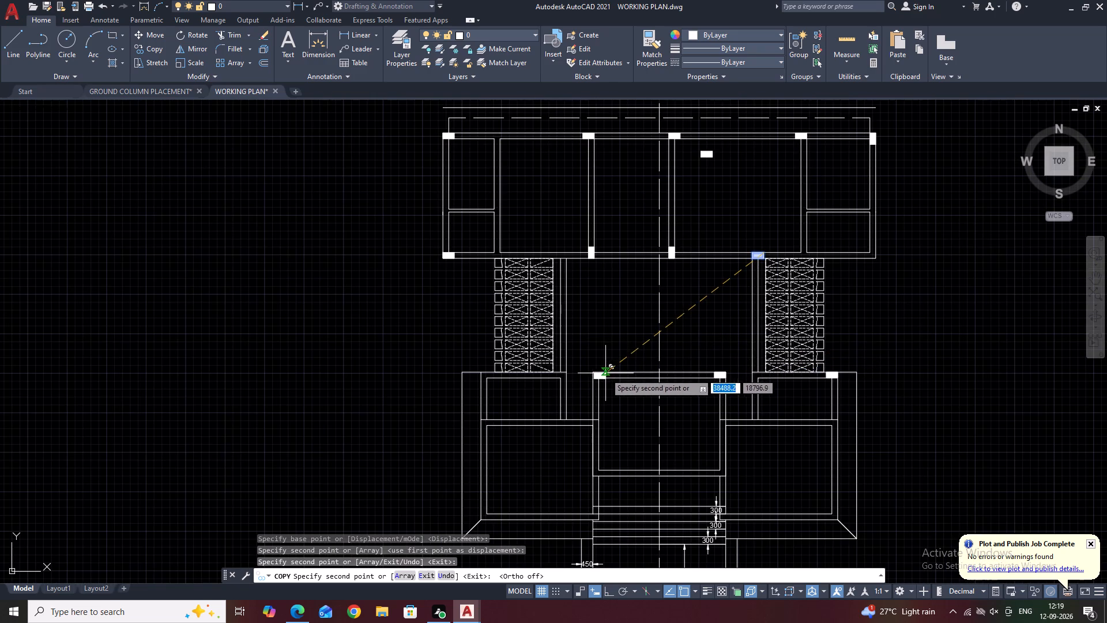
{"action": "key", "text": "Escape"}
Copy the central room's top right column by its top left corner to the room's top left outer corner.
{"action": "scroll", "coordinate": [726, 377], "scroll_direction": "up", "scroll_amount": 2}
{"action": "left_click", "coordinate": [637, 335]}
{"action": "left_click_drag", "start_coordinate": [734, 394], "coordinate": [737, 399]}
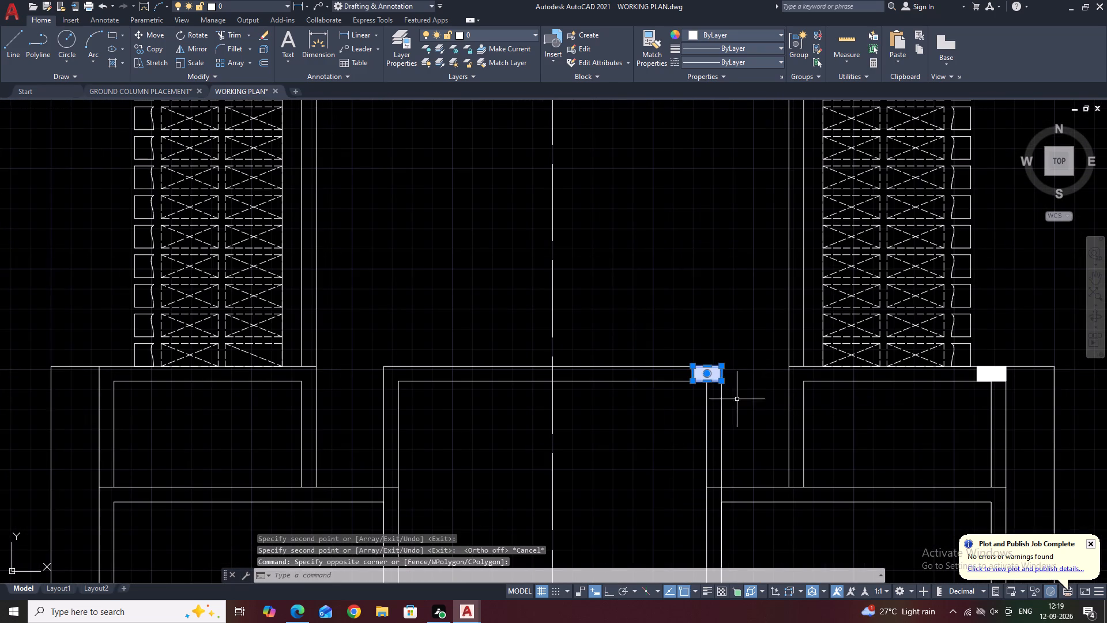
{"action": "middle_click_drag", "start_coordinate": [742, 369], "coordinate": [764, 393]}
{"action": "key", "text": "c"}
{"action": "key", "text": "o"}
{"action": "key", "text": "space"}
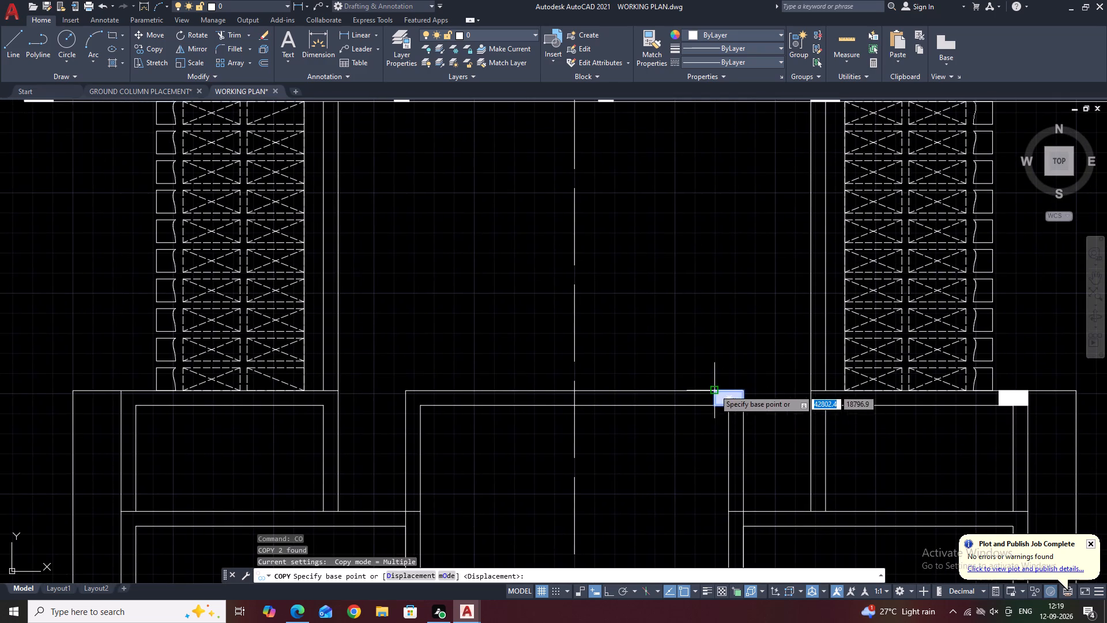
{"action": "left_click", "coordinate": [714, 389]}
{"action": "scroll", "coordinate": [713, 387], "scroll_direction": "down", "scroll_amount": 3}
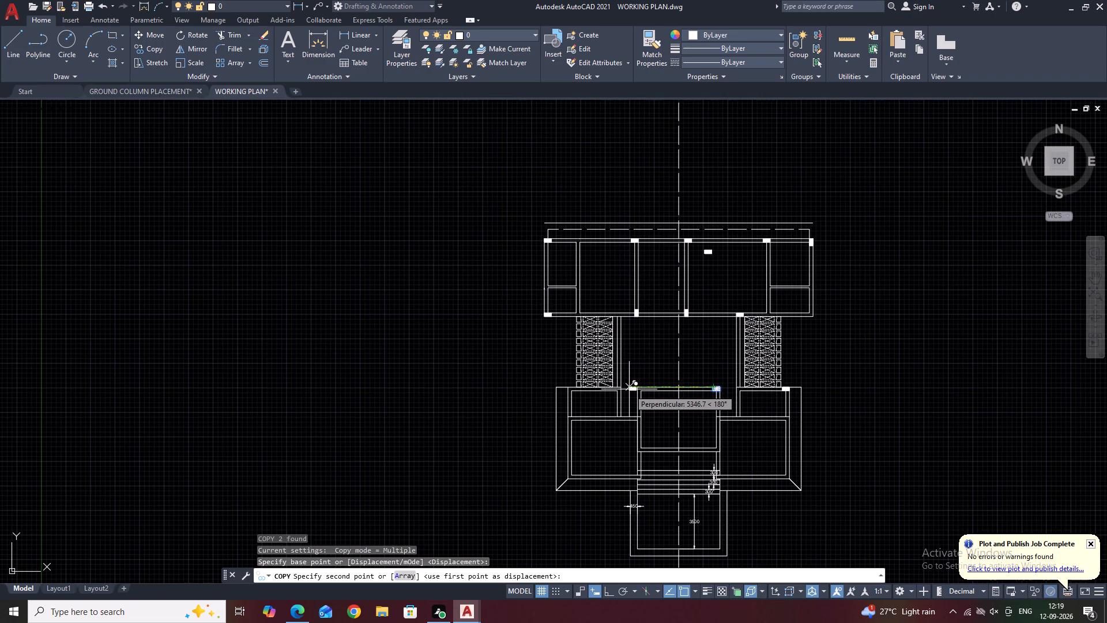
{"action": "scroll", "coordinate": [629, 389], "scroll_direction": "up", "scroll_amount": 4}
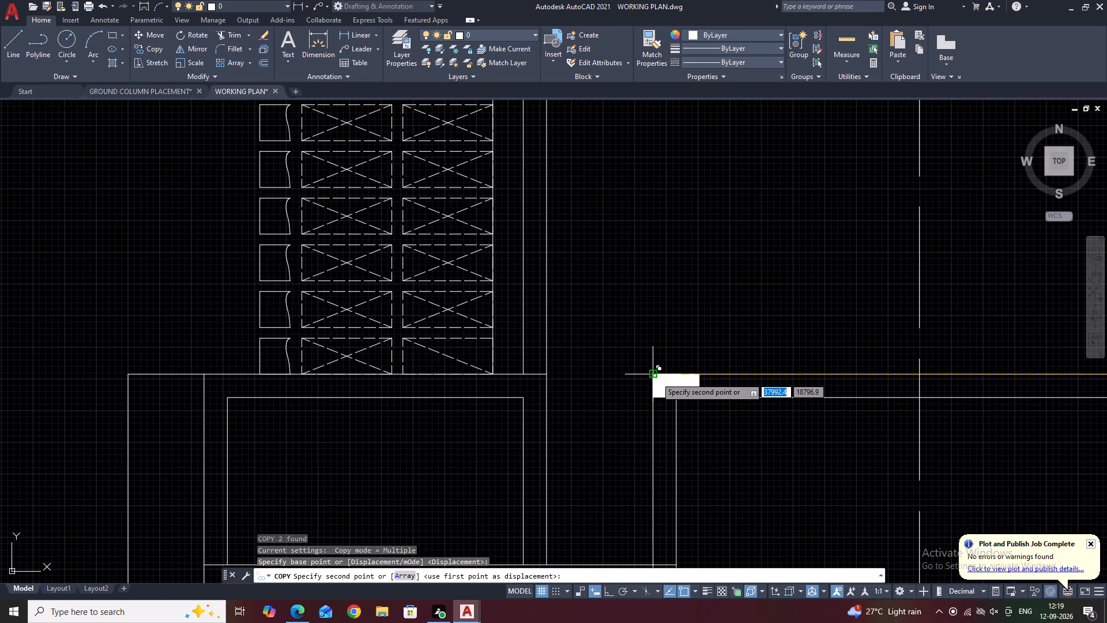
{"action": "left_click", "coordinate": [656, 377]}
Place another column copy at the top left wall corner of the lower block's left room and finish copying.
{"action": "scroll", "coordinate": [729, 358], "scroll_direction": "down", "scroll_amount": 3}
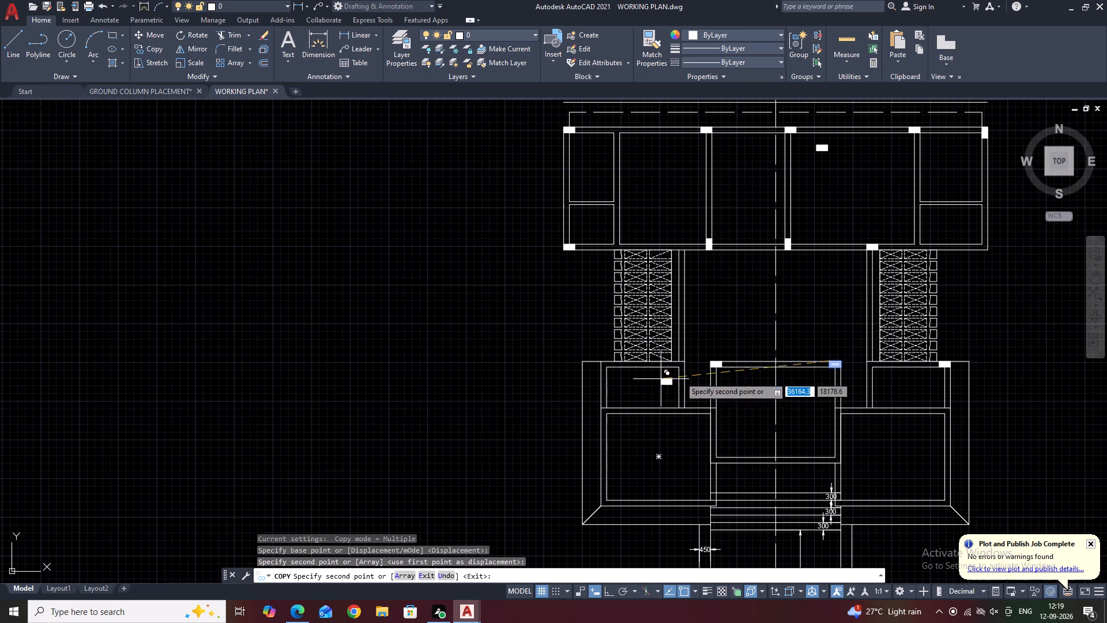
{"action": "scroll", "coordinate": [720, 381], "scroll_direction": "up", "scroll_amount": 2}
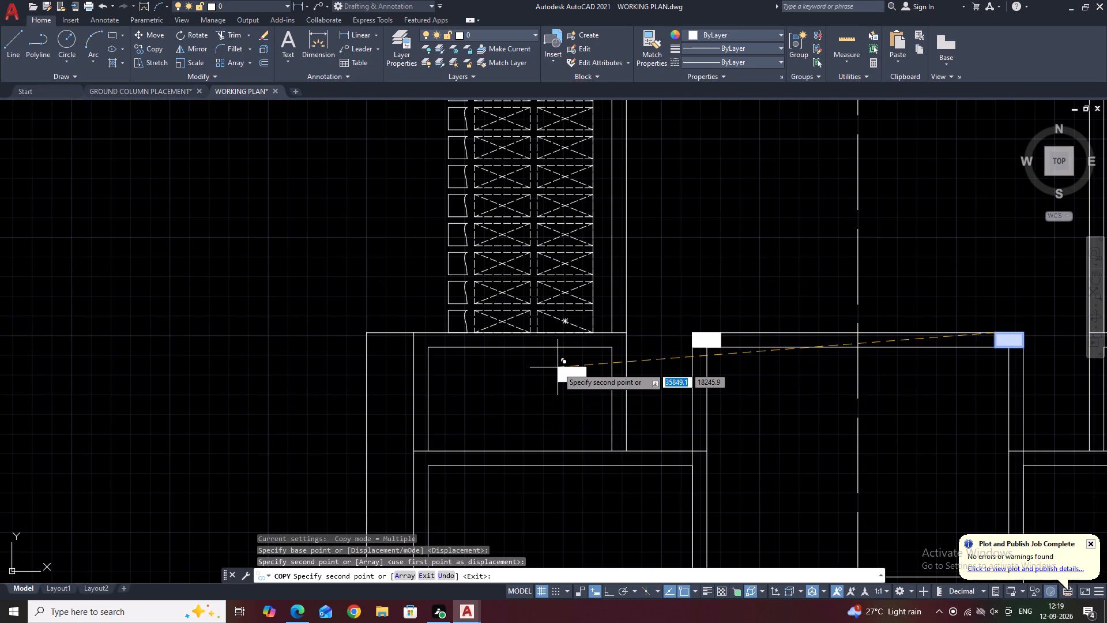
{"action": "middle_click_drag", "start_coordinate": [355, 302], "coordinate": [377, 322]}
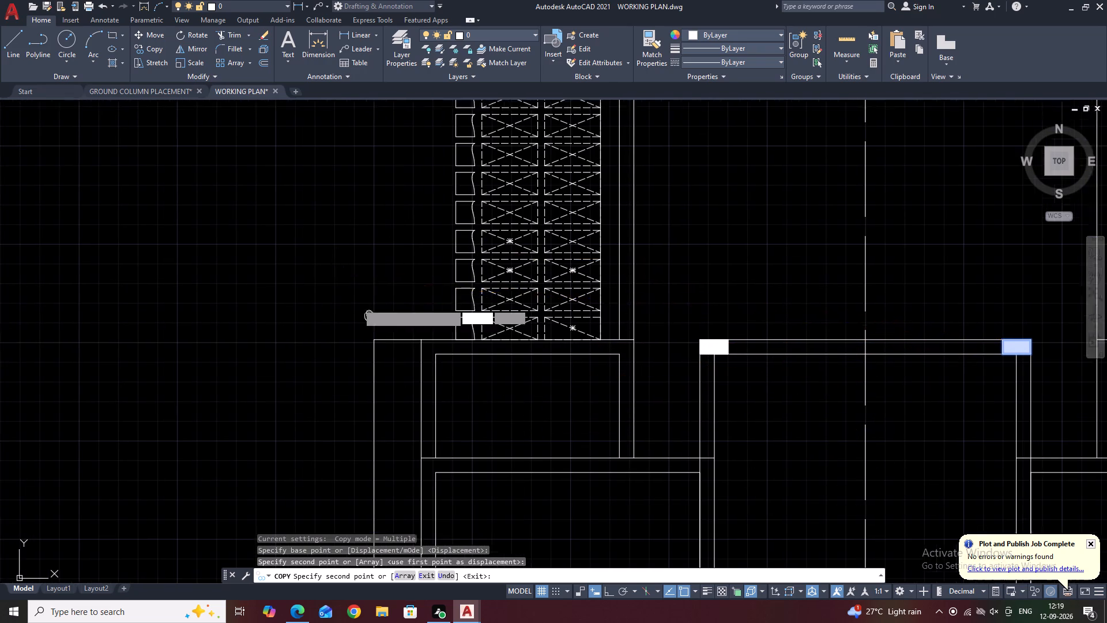
{"action": "middle_click_drag", "start_coordinate": [377, 322], "coordinate": [540, 344]}
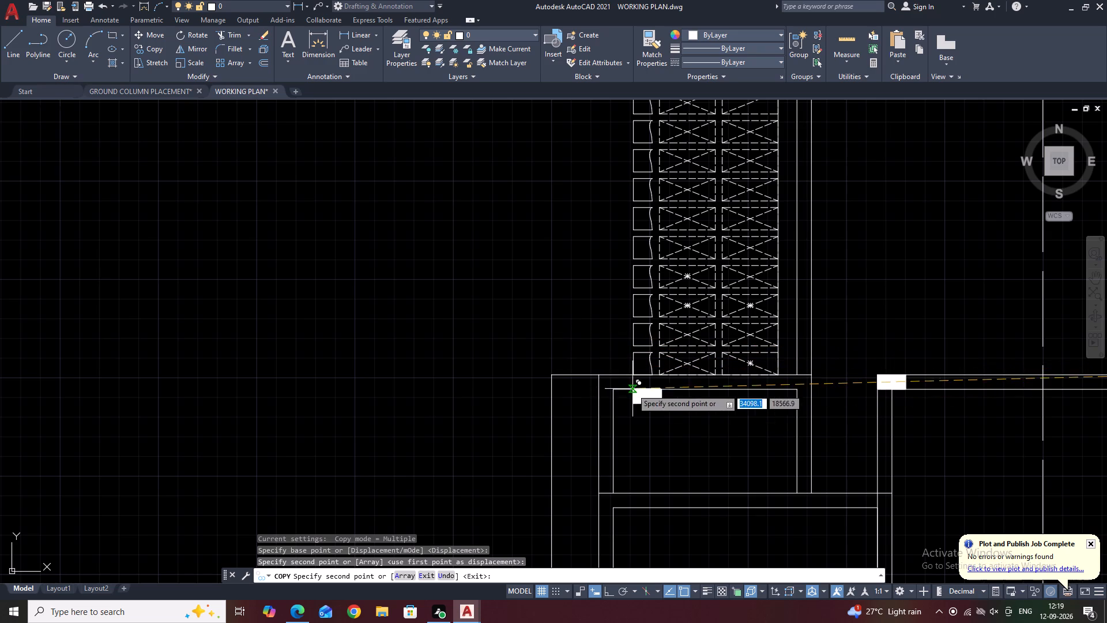
{"action": "scroll", "coordinate": [604, 378], "scroll_direction": "up", "scroll_amount": 2}
{"action": "left_click", "coordinate": [591, 373]}
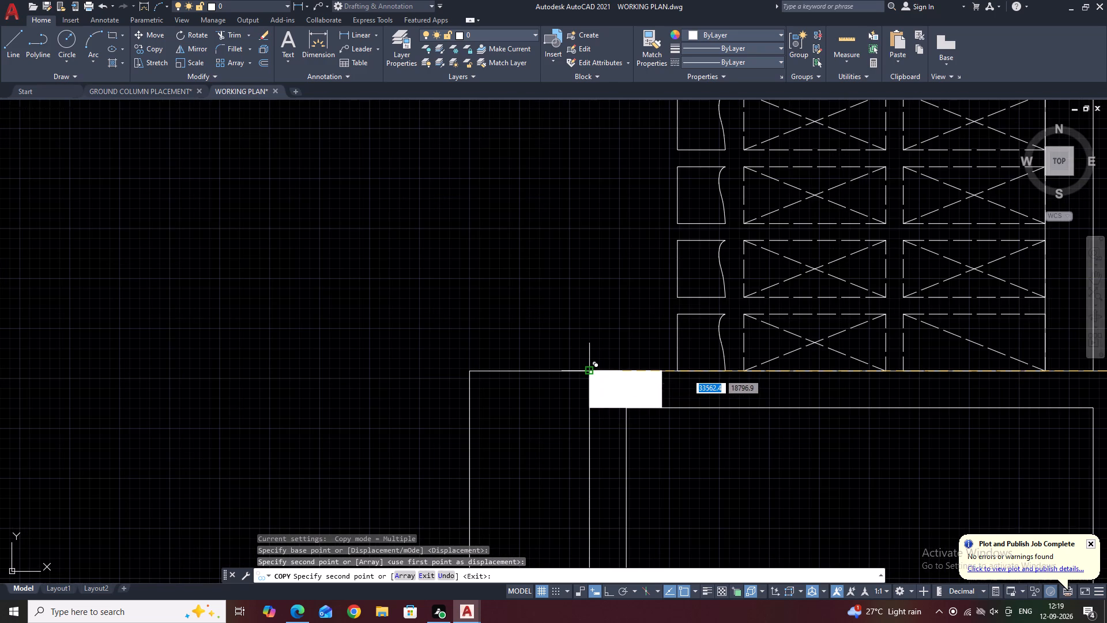
{"action": "right_click", "coordinate": [601, 367]}
{"action": "left_click", "coordinate": [623, 388]}
Copy the upper block's upright column right of the centre line by its bottom left corner to the lower block's bottom left wall corner.
{"action": "scroll", "coordinate": [677, 436], "scroll_direction": "down", "scroll_amount": 4}
{"action": "middle_click_drag", "start_coordinate": [861, 430], "coordinate": [833, 414]}
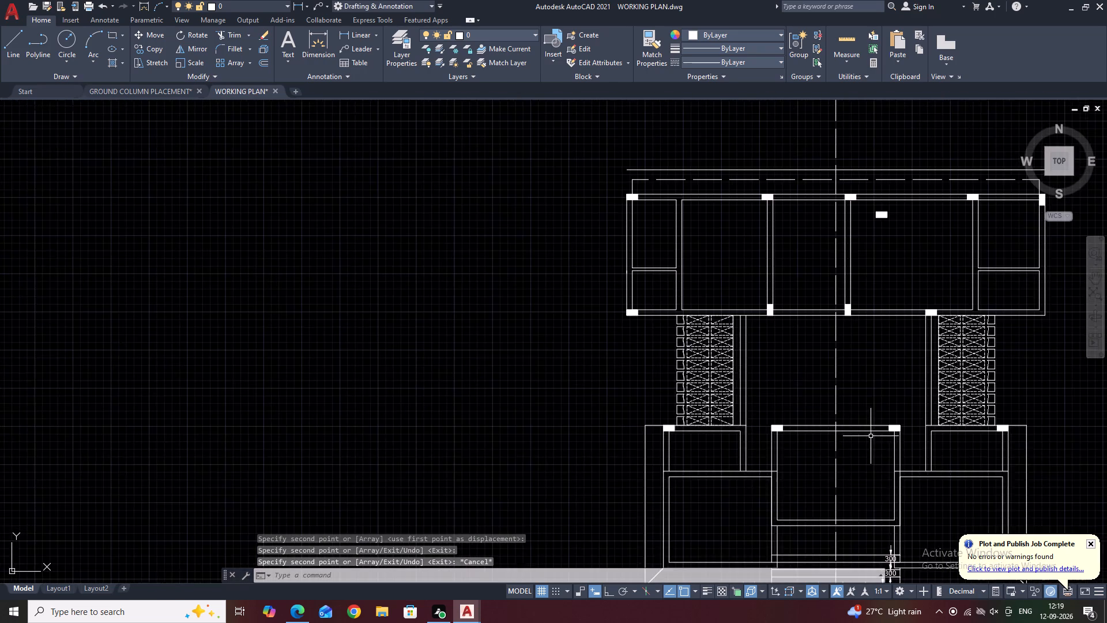
{"action": "middle_click_drag", "start_coordinate": [833, 414], "coordinate": [789, 386]}
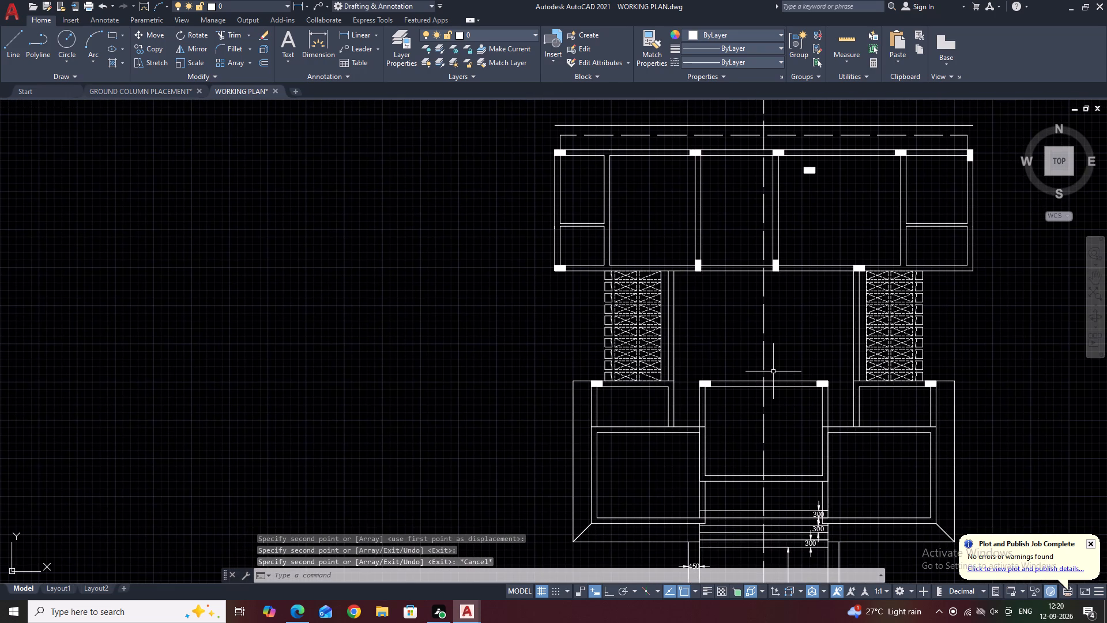
{"action": "scroll", "coordinate": [784, 273], "scroll_direction": "up", "scroll_amount": 3}
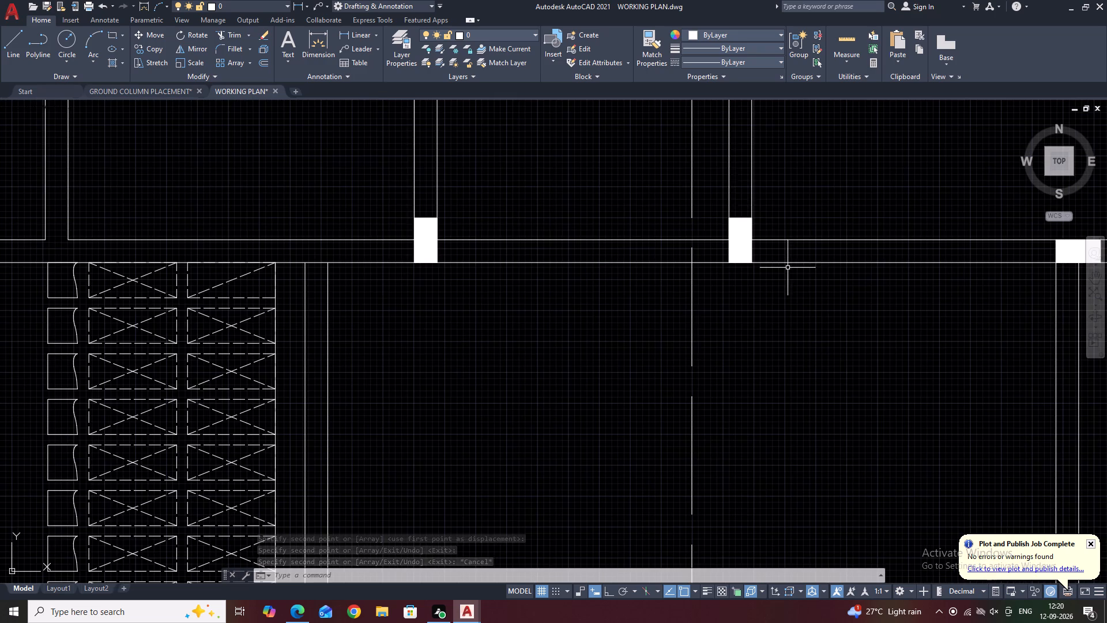
{"action": "left_click", "coordinate": [722, 203]}
{"action": "left_click", "coordinate": [775, 282]}
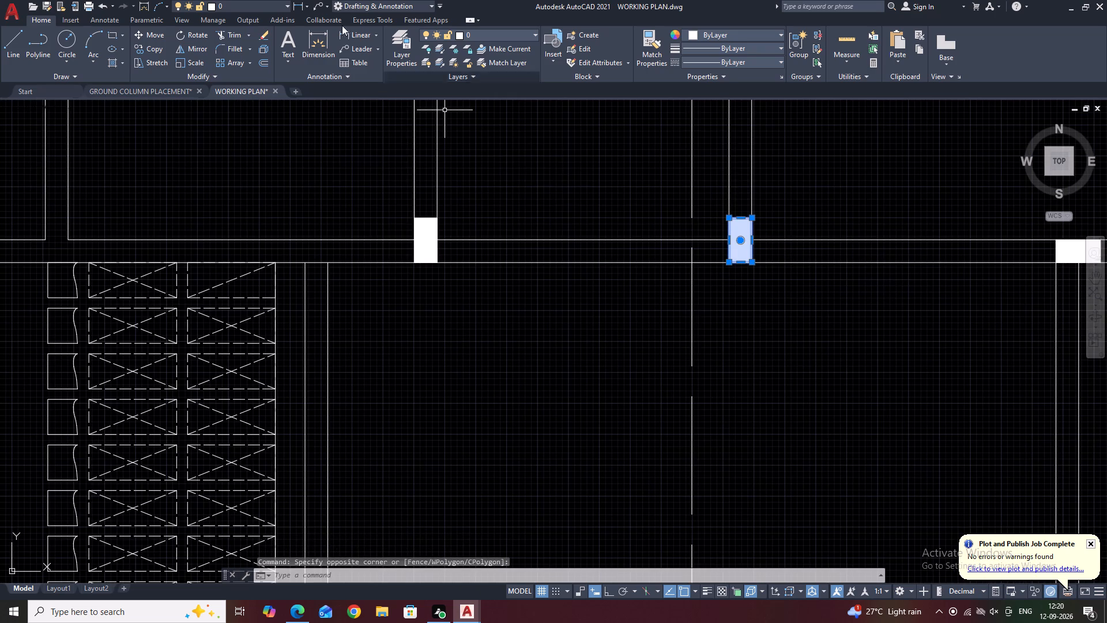
{"action": "left_click", "coordinate": [149, 49]}
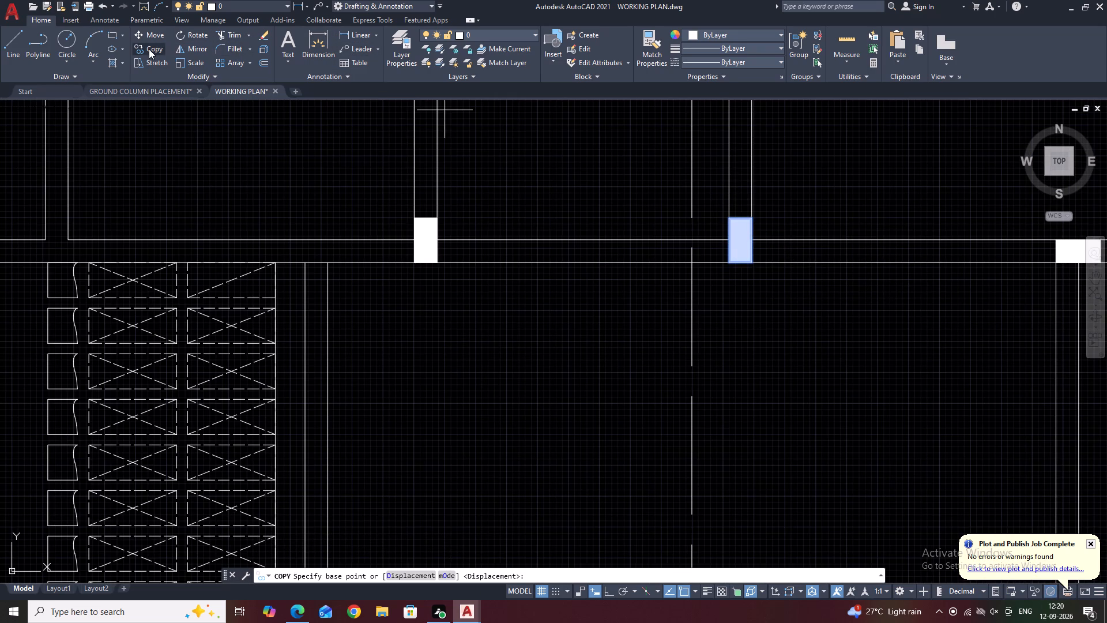
{"action": "left_click", "coordinate": [732, 261]}
{"action": "scroll", "coordinate": [737, 220], "scroll_direction": "down", "scroll_amount": 9}
{"action": "scroll", "coordinate": [708, 252], "scroll_direction": "up", "scroll_amount": 4}
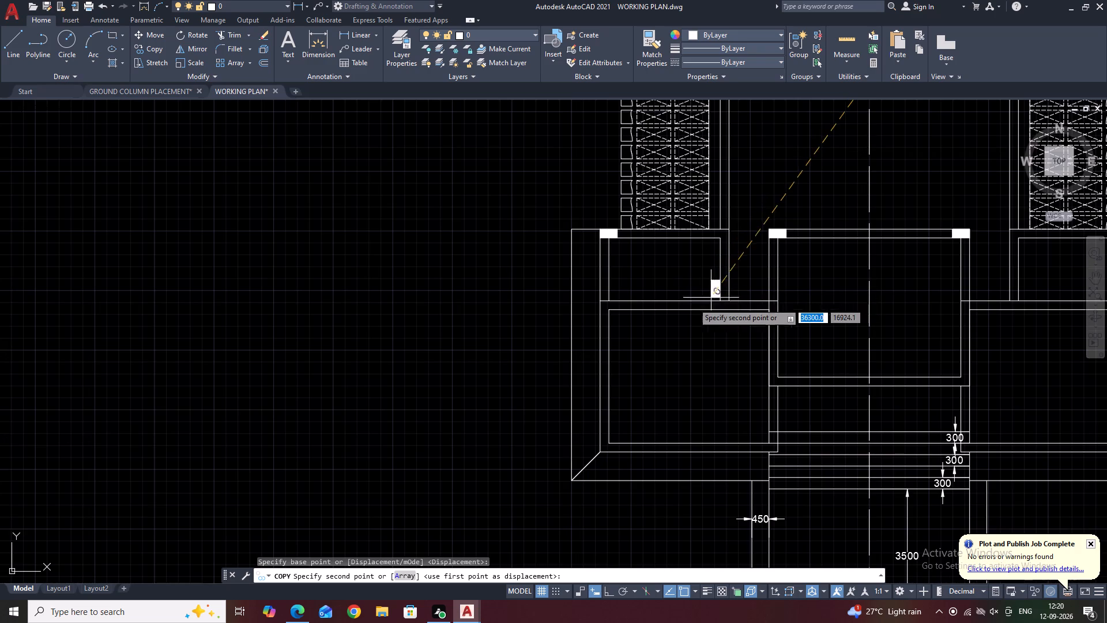
{"action": "middle_click_drag", "start_coordinate": [641, 335], "coordinate": [694, 317]}
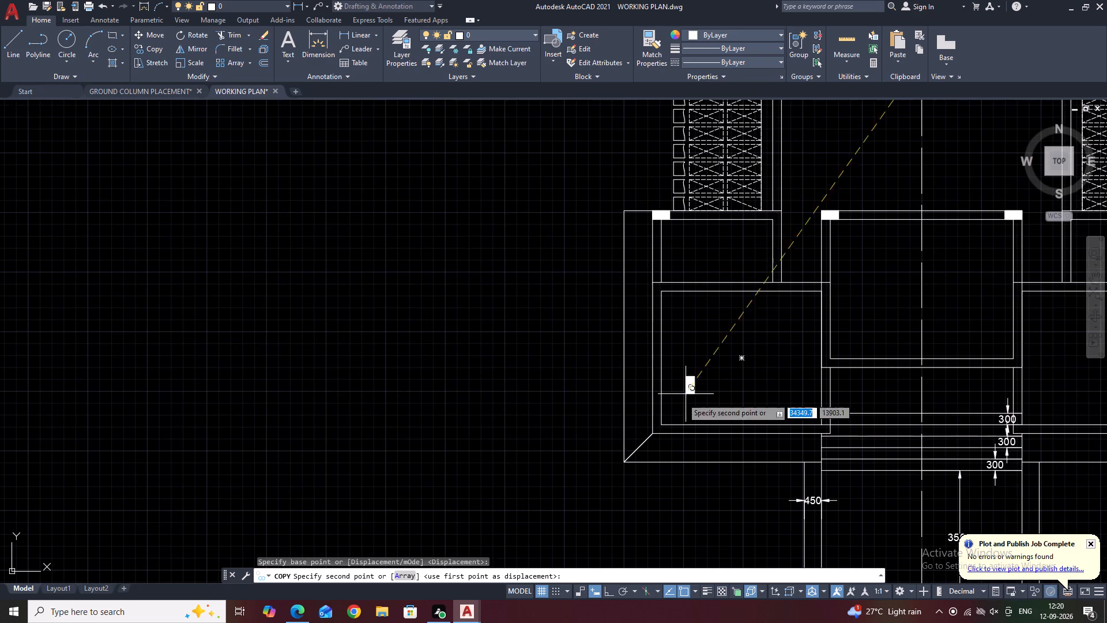
{"action": "scroll", "coordinate": [649, 433], "scroll_direction": "up", "scroll_amount": 2}
{"action": "left_click", "coordinate": [656, 433]}
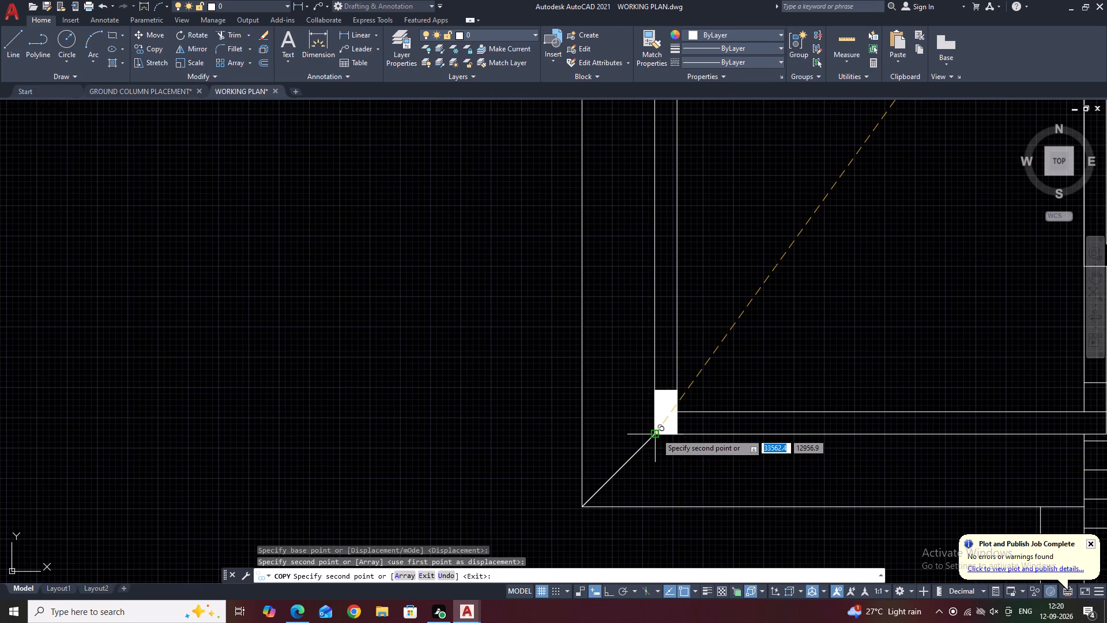
Place upright column copies at the bottom wall ends on both sides of the entrance steps.
{"action": "scroll", "coordinate": [595, 316], "scroll_direction": "down", "scroll_amount": 2}
{"action": "middle_click_drag", "start_coordinate": [878, 343], "coordinate": [760, 329]}
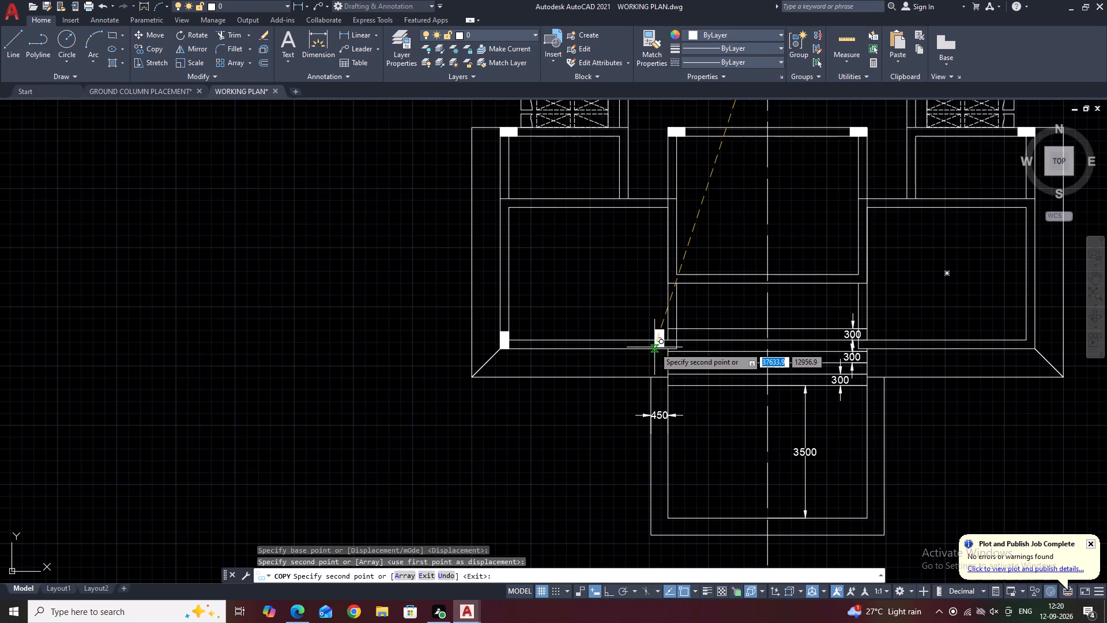
{"action": "scroll", "coordinate": [669, 354], "scroll_direction": "up", "scroll_amount": 2}
{"action": "left_click", "coordinate": [662, 343]}
{"action": "scroll", "coordinate": [678, 285], "scroll_direction": "down", "scroll_amount": 2}
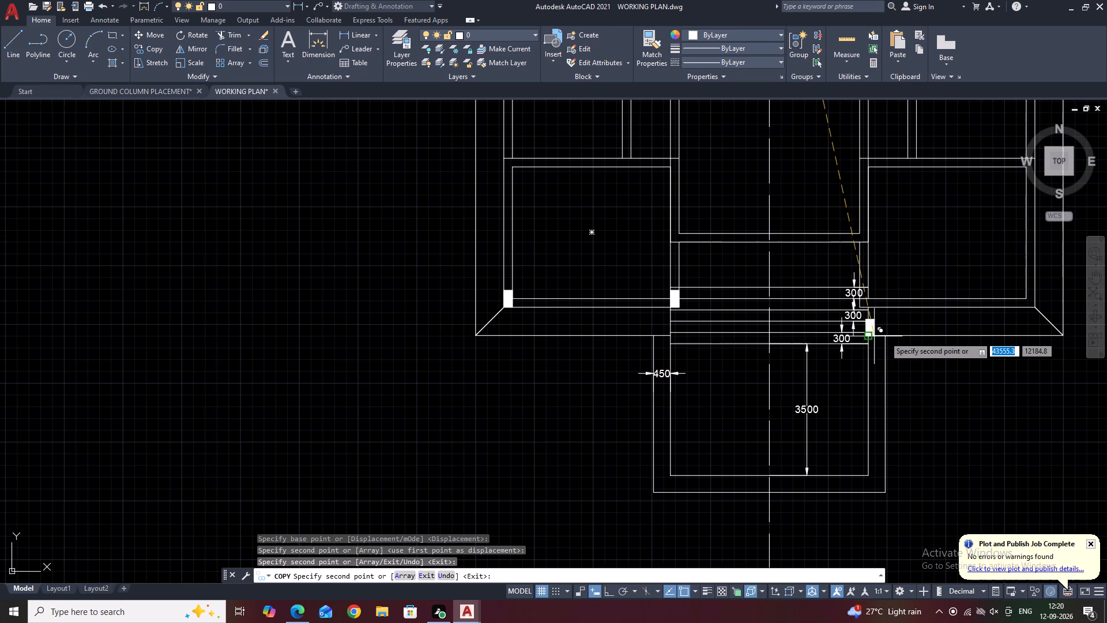
{"action": "middle_click_drag", "start_coordinate": [907, 294], "coordinate": [819, 339]}
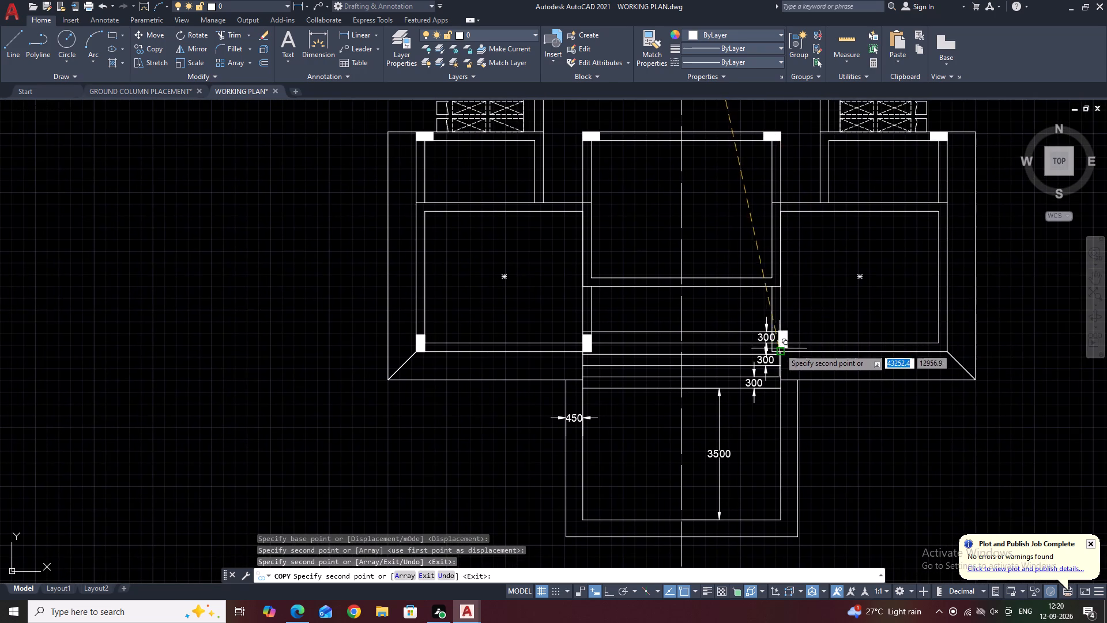
{"action": "scroll", "coordinate": [779, 349], "scroll_direction": "up", "scroll_amount": 3}
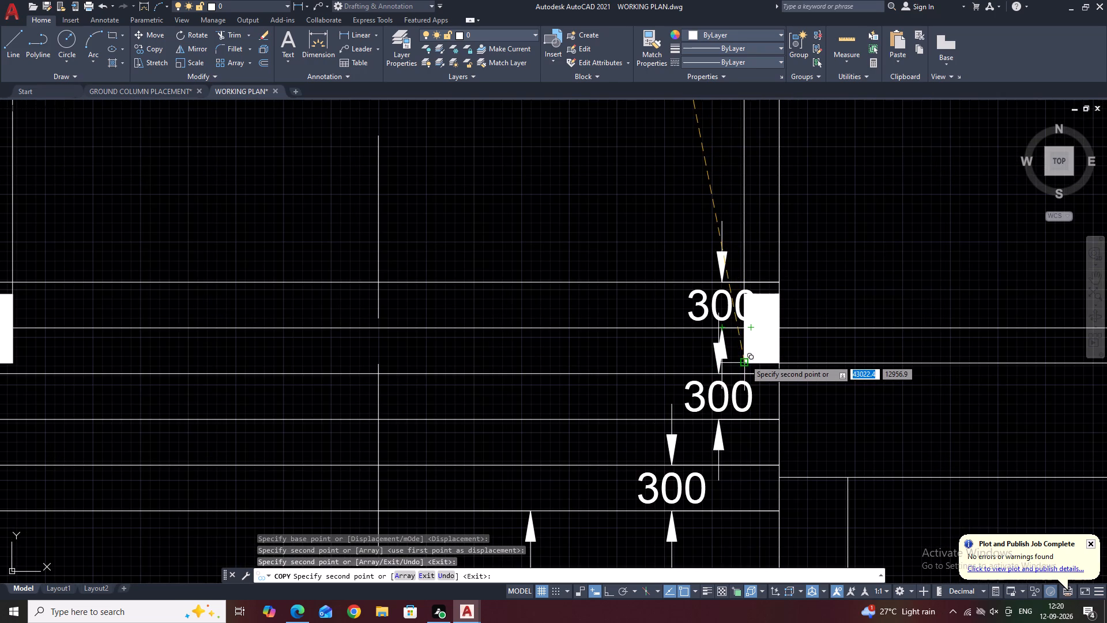
{"action": "scroll", "coordinate": [745, 359], "scroll_direction": "down", "scroll_amount": 2}
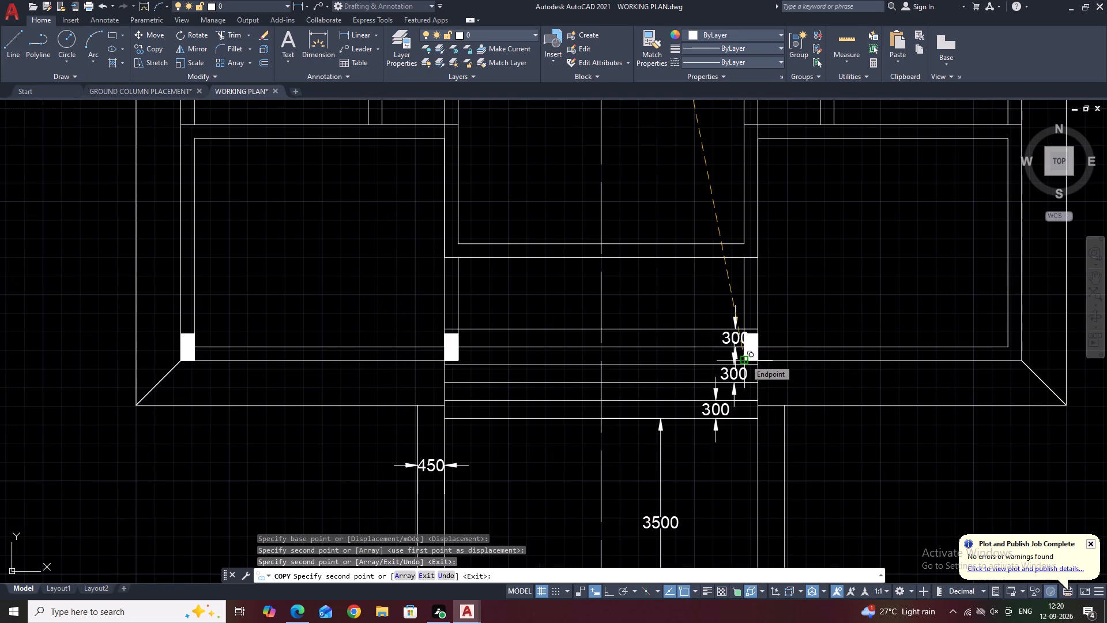
{"action": "left_click", "coordinate": [747, 359]}
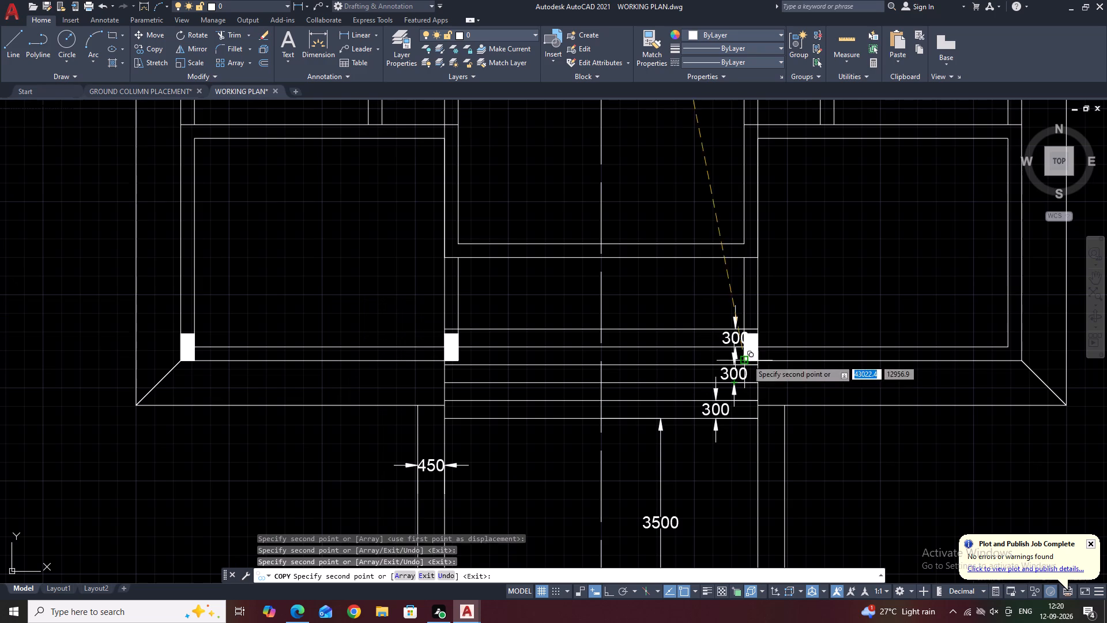
Place an upright column copy at the bottom right wall corner of the lower block's right room and finish copying.
{"action": "middle_click_drag", "start_coordinate": [846, 302], "coordinate": [715, 322]}
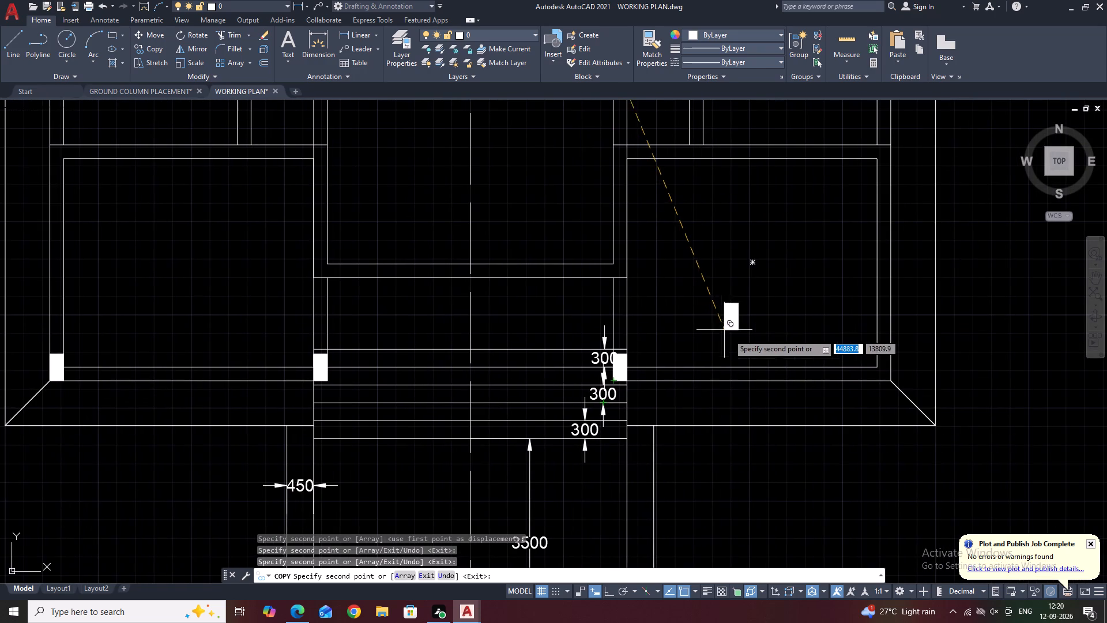
{"action": "scroll", "coordinate": [864, 370], "scroll_direction": "up", "scroll_amount": 3}
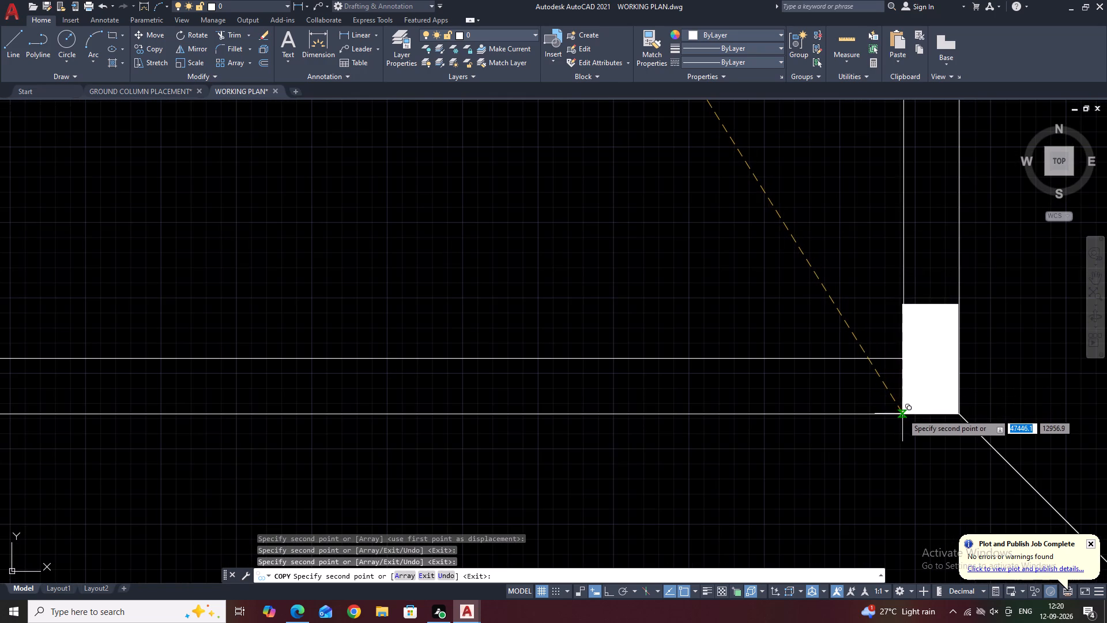
{"action": "left_click", "coordinate": [902, 414]}
{"action": "key", "text": "Escape"}
Move the right room's bottom right column by its bottom right corner onto the outer wall corner.
{"action": "middle_click_drag", "start_coordinate": [952, 316], "coordinate": [758, 286]}
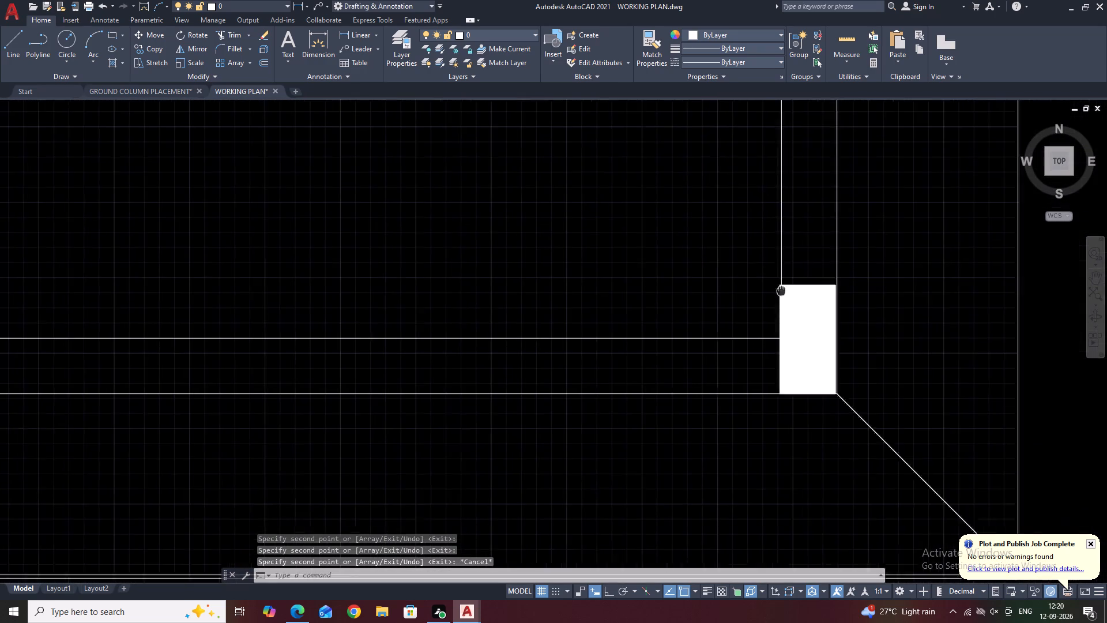
{"action": "scroll", "coordinate": [766, 283], "scroll_direction": "up", "scroll_amount": 2}
{"action": "left_click", "coordinate": [741, 217]}
{"action": "left_click_drag", "start_coordinate": [706, 295], "coordinate": [705, 303]}
{"action": "middle_click_drag", "start_coordinate": [745, 331], "coordinate": [758, 230]}
{"action": "key", "text": "m"}
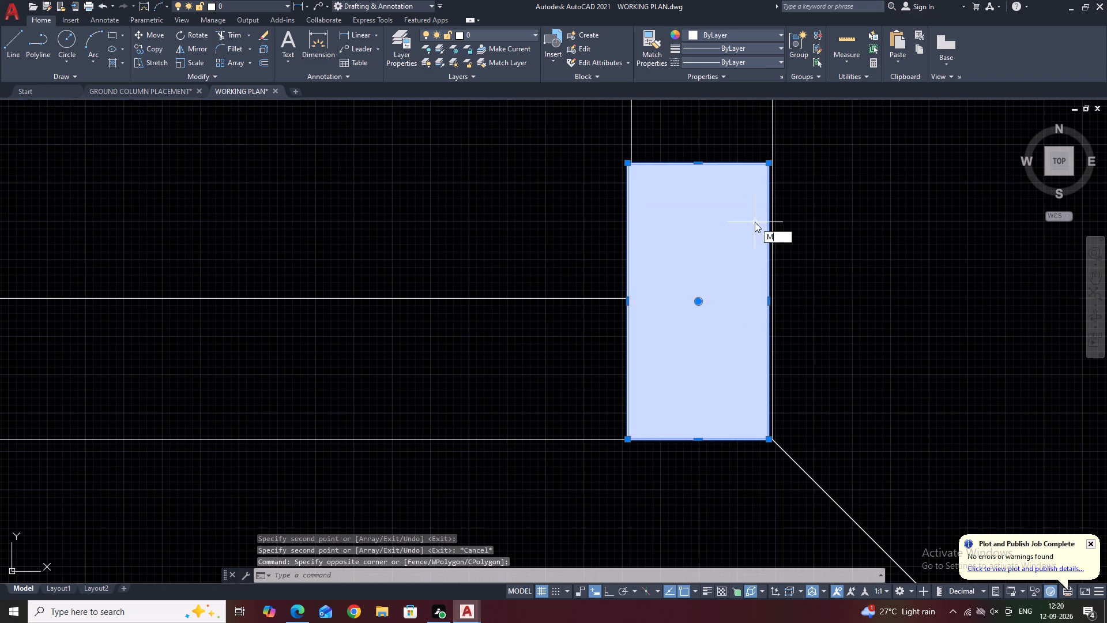
{"action": "key", "text": "space"}
{"action": "scroll", "coordinate": [757, 436], "scroll_direction": "up", "scroll_amount": 5}
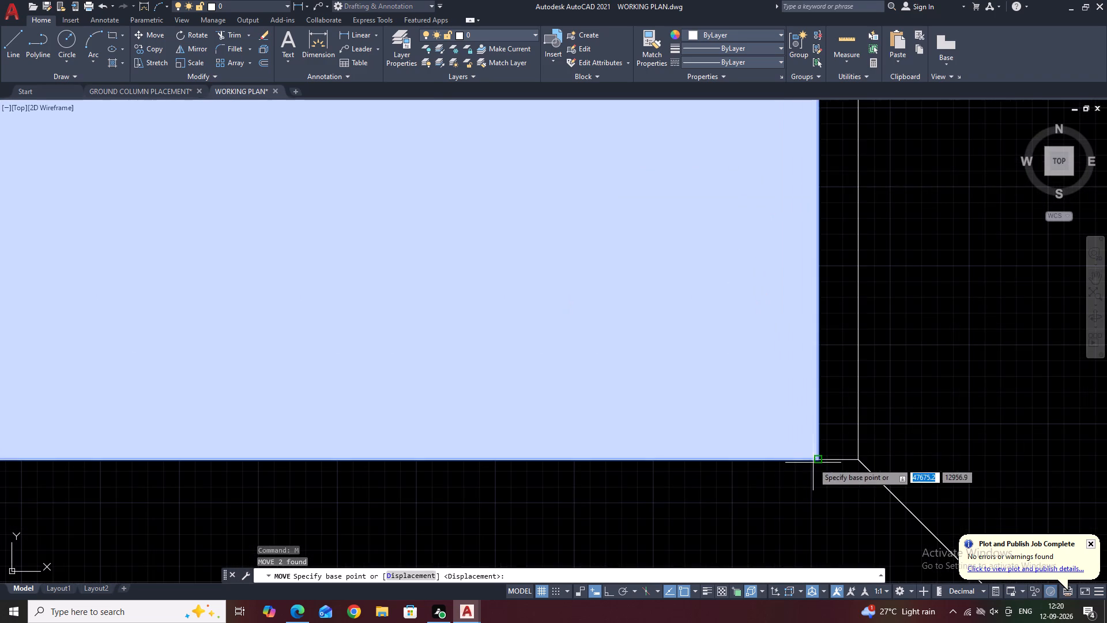
{"action": "left_click", "coordinate": [816, 461]}
{"action": "left_click", "coordinate": [859, 457]}
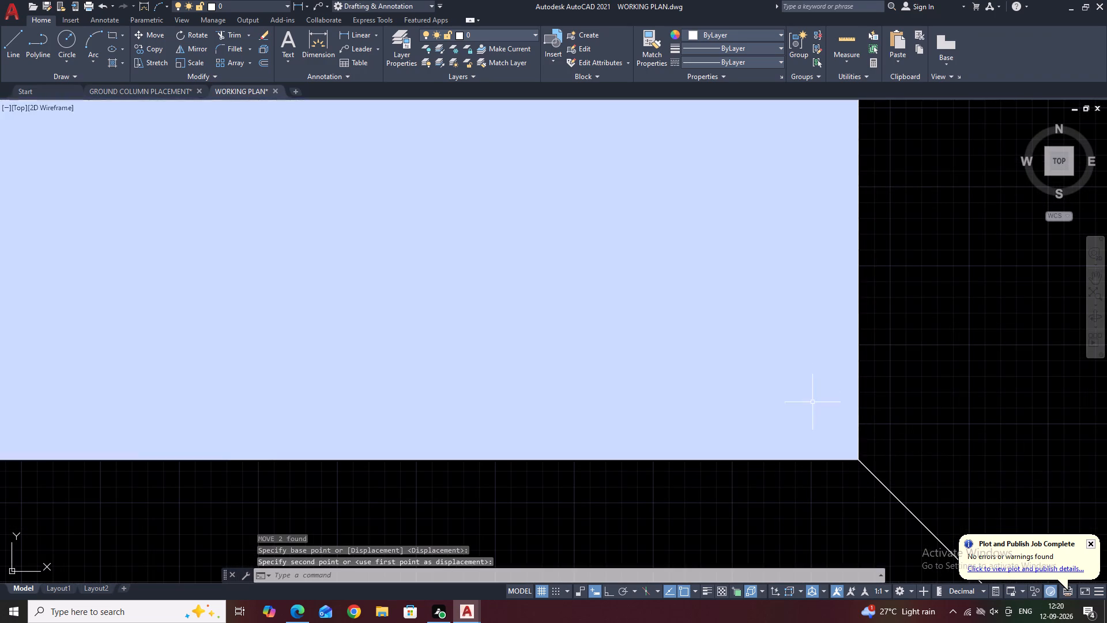
Shift the uppermost 300 step dimension to the left, clear of the column beside the entrance steps.
{"action": "scroll", "coordinate": [810, 390], "scroll_direction": "down", "scroll_amount": 9}
{"action": "middle_click_drag", "start_coordinate": [806, 271], "coordinate": [827, 328]}
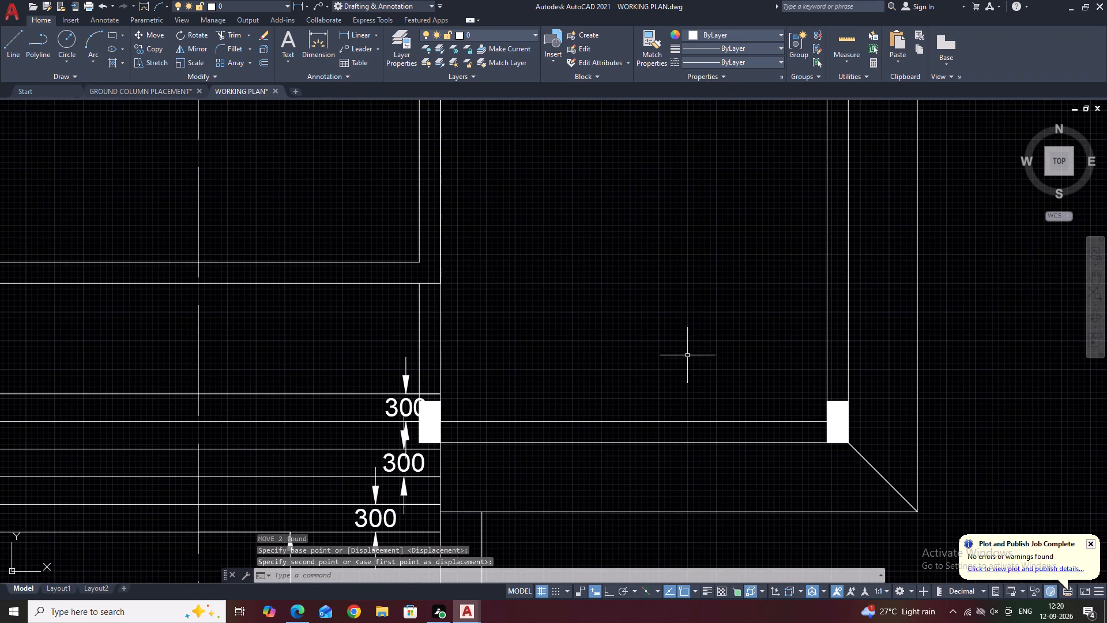
{"action": "middle_click_drag", "start_coordinate": [480, 396], "coordinate": [714, 322]}
{"action": "scroll", "coordinate": [637, 344], "scroll_direction": "up", "scroll_amount": 2}
{"action": "left_click", "coordinate": [638, 326]}
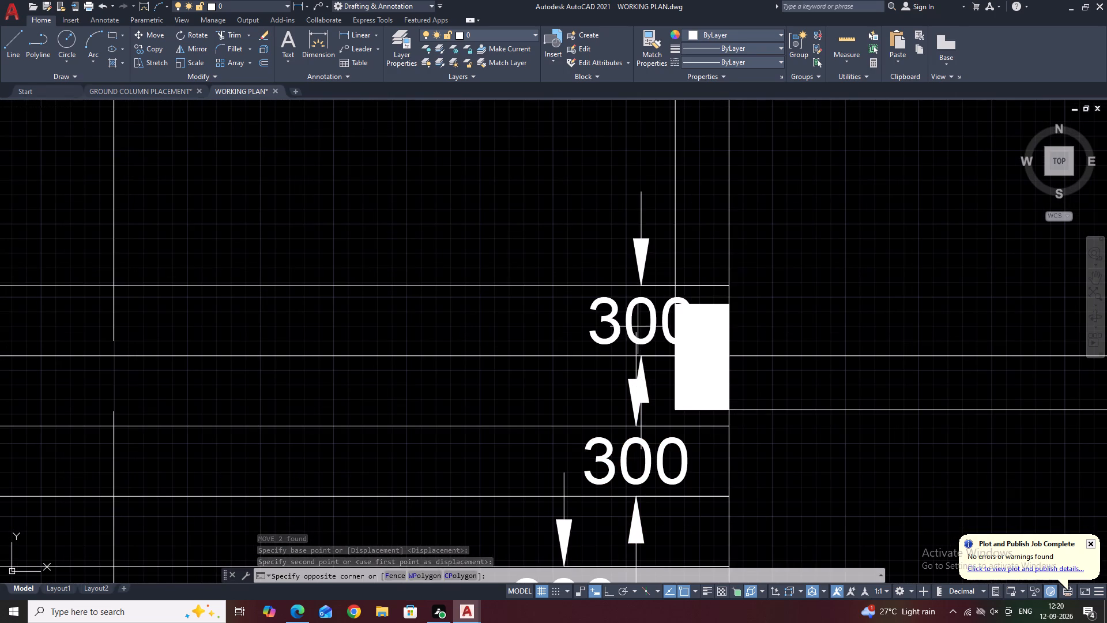
{"action": "left_click", "coordinate": [620, 321]}
{"action": "left_click", "coordinate": [641, 321]}
{"action": "left_click", "coordinate": [601, 322]}
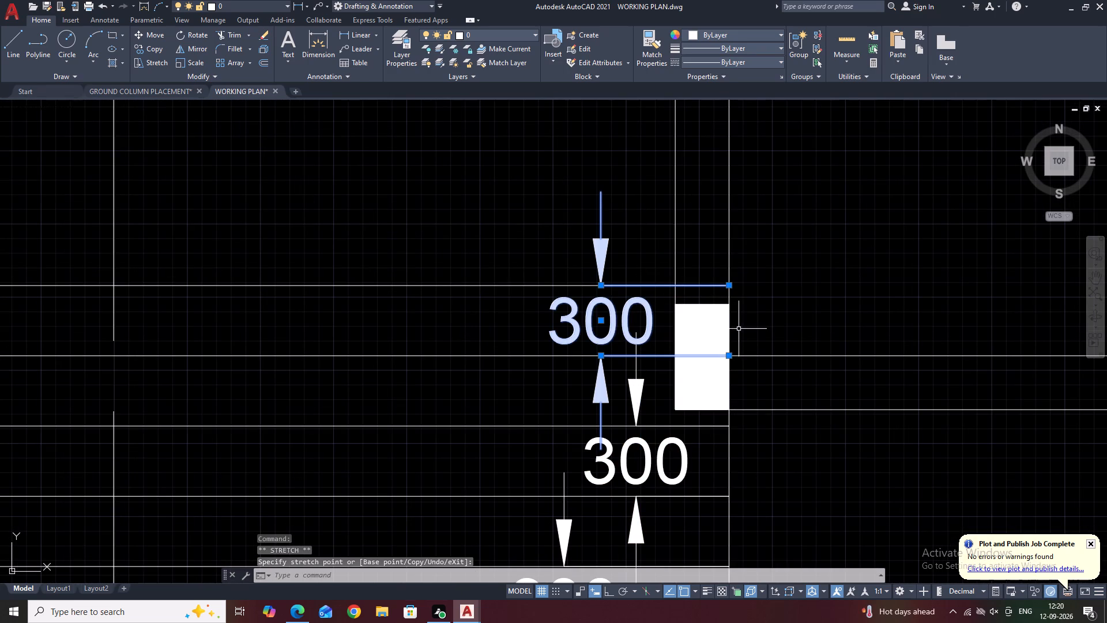
{"action": "key", "text": "Escape"}
{"action": "key", "text": "Escape"}
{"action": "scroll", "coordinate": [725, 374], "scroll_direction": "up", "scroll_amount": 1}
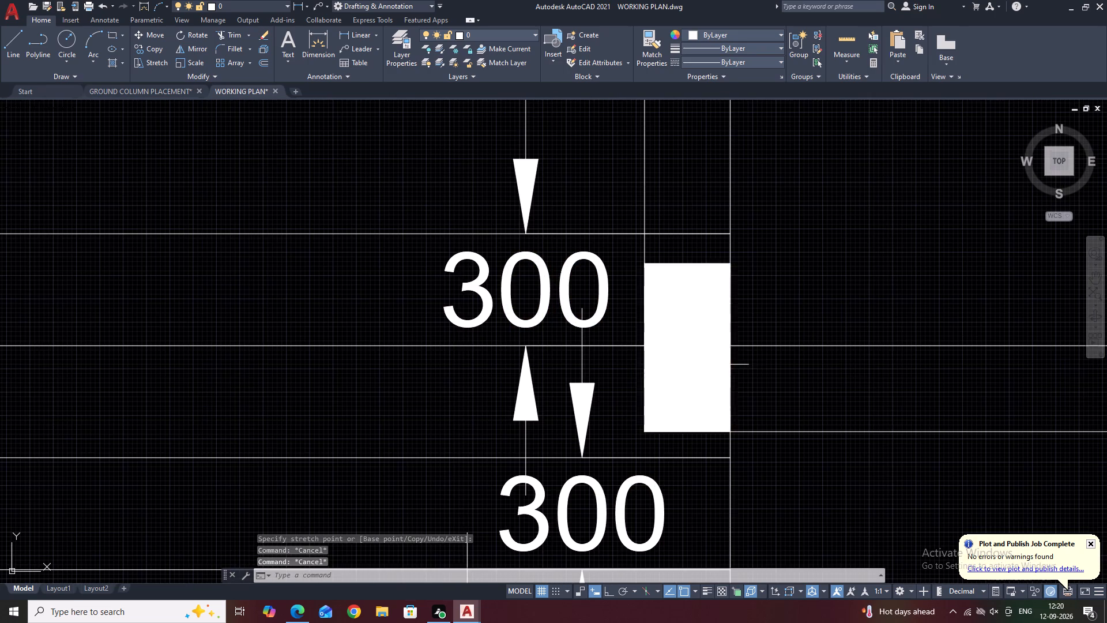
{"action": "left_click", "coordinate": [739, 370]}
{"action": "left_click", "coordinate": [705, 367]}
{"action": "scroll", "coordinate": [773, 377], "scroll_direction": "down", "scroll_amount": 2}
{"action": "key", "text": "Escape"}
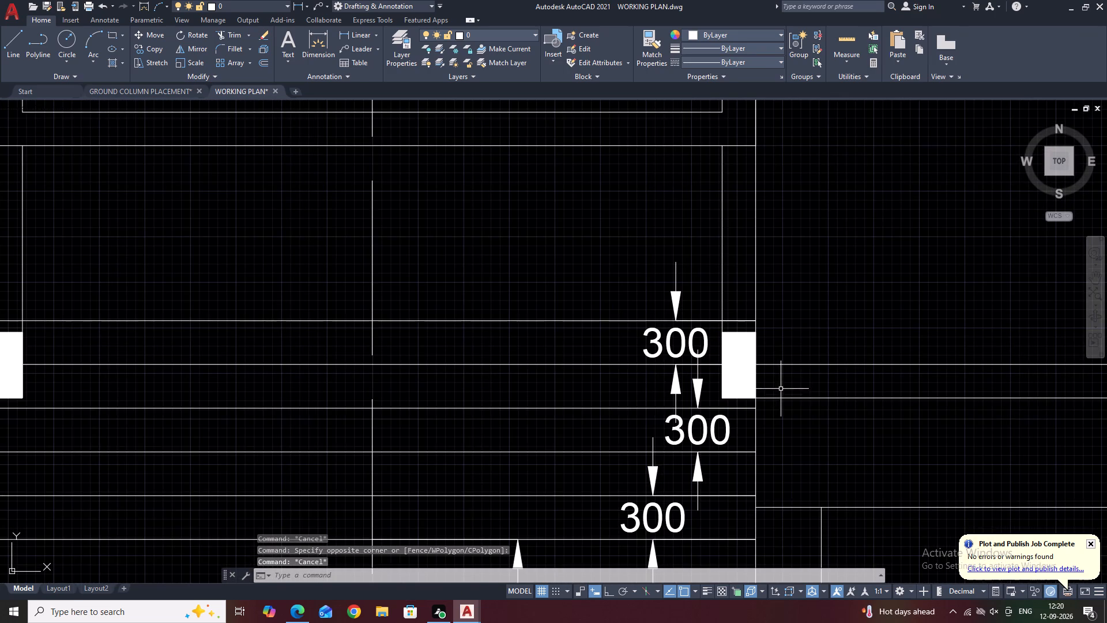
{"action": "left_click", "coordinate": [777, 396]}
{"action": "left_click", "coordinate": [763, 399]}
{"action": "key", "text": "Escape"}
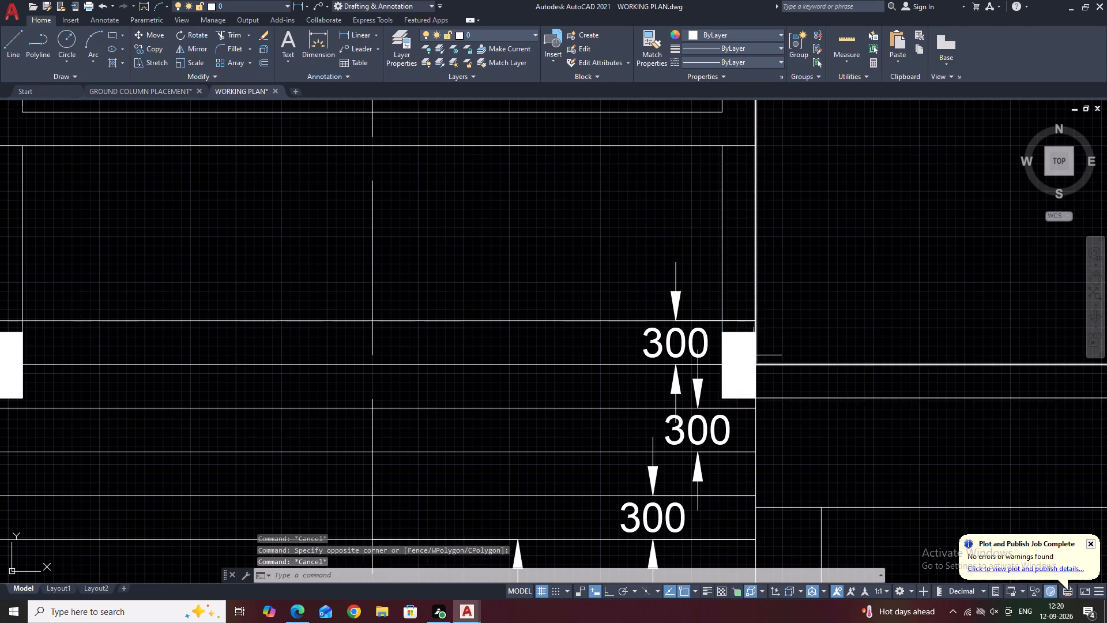
Erase the spare loose column inside the upper block's room right of the centre line.
{"action": "scroll", "coordinate": [735, 340], "scroll_direction": "down", "scroll_amount": 5}
{"action": "middle_click_drag", "start_coordinate": [765, 302], "coordinate": [801, 396]}
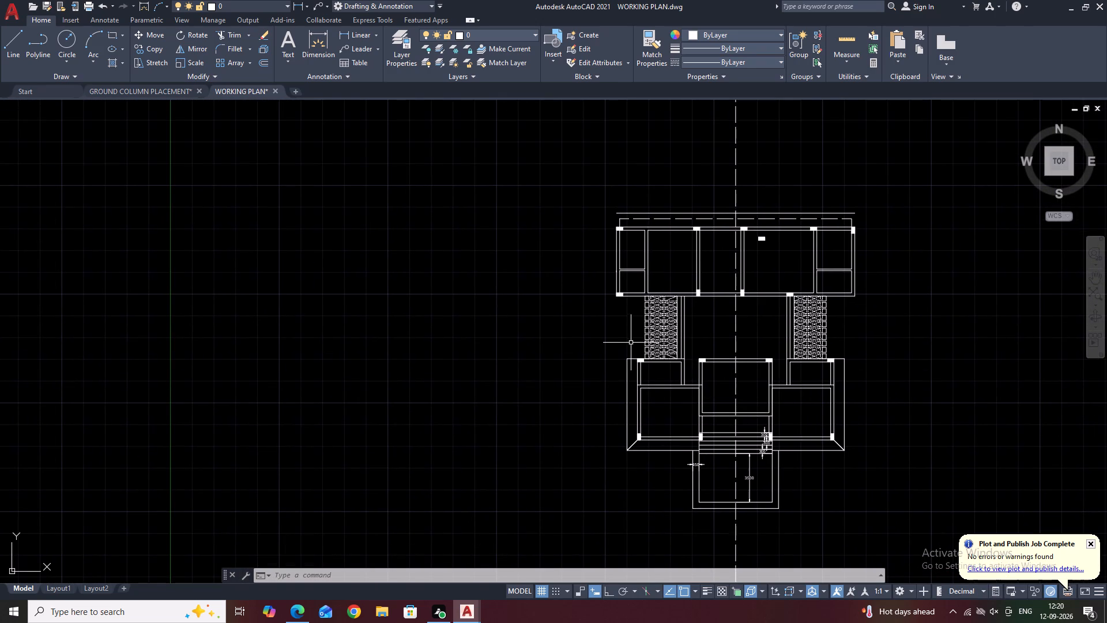
{"action": "scroll", "coordinate": [761, 241], "scroll_direction": "up", "scroll_amount": 2}
{"action": "left_click", "coordinate": [782, 218]}
{"action": "left_click", "coordinate": [732, 249]}
{"action": "right_click", "coordinate": [780, 262]}
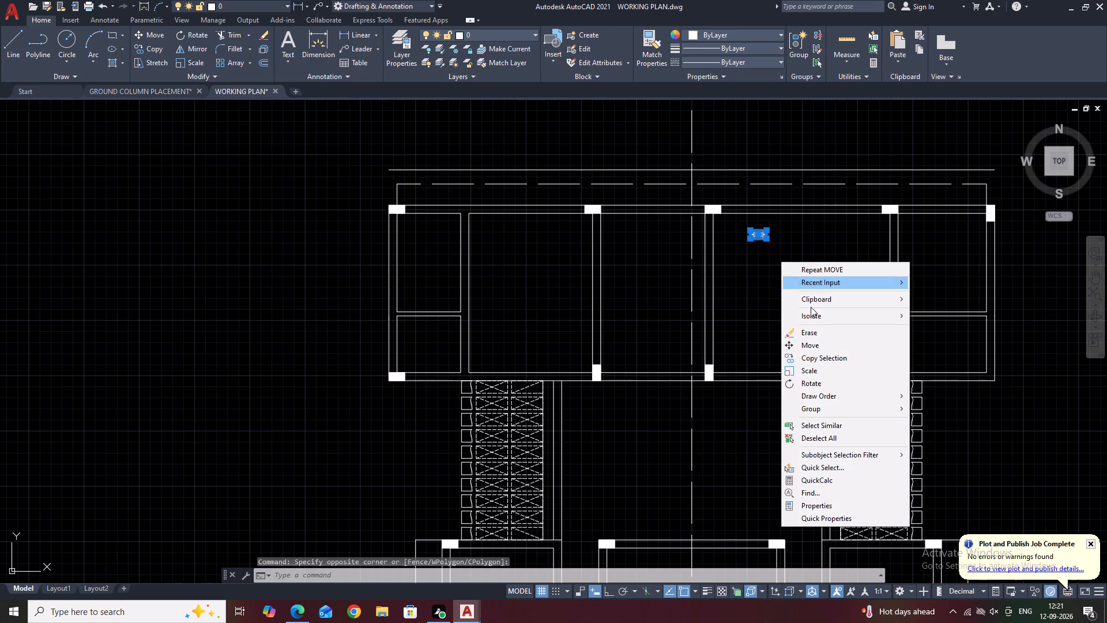
{"action": "left_click", "coordinate": [831, 333]}
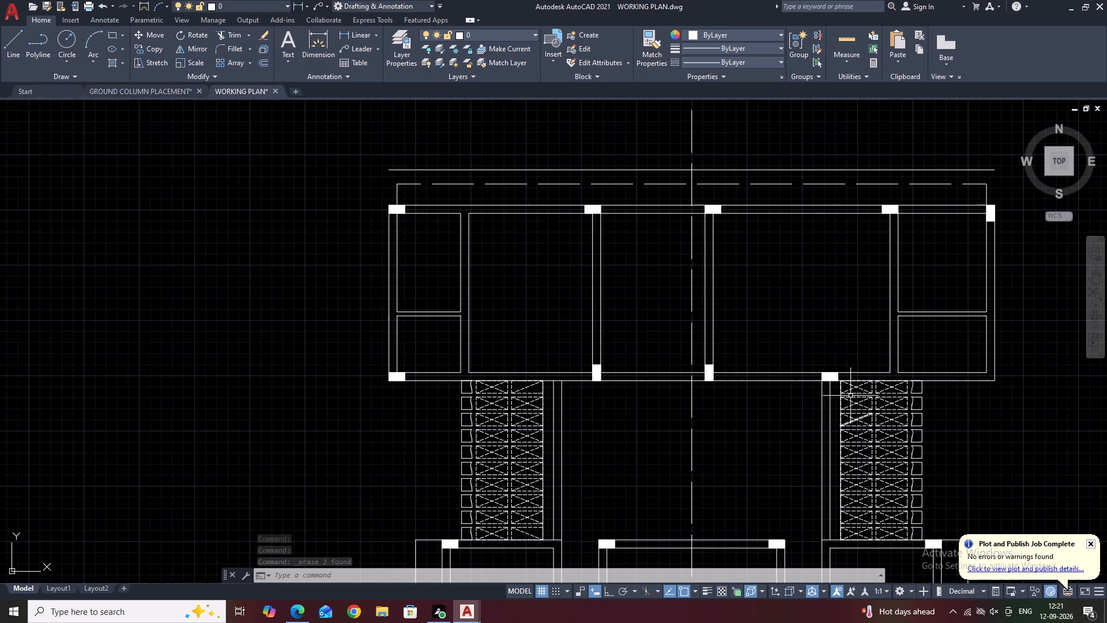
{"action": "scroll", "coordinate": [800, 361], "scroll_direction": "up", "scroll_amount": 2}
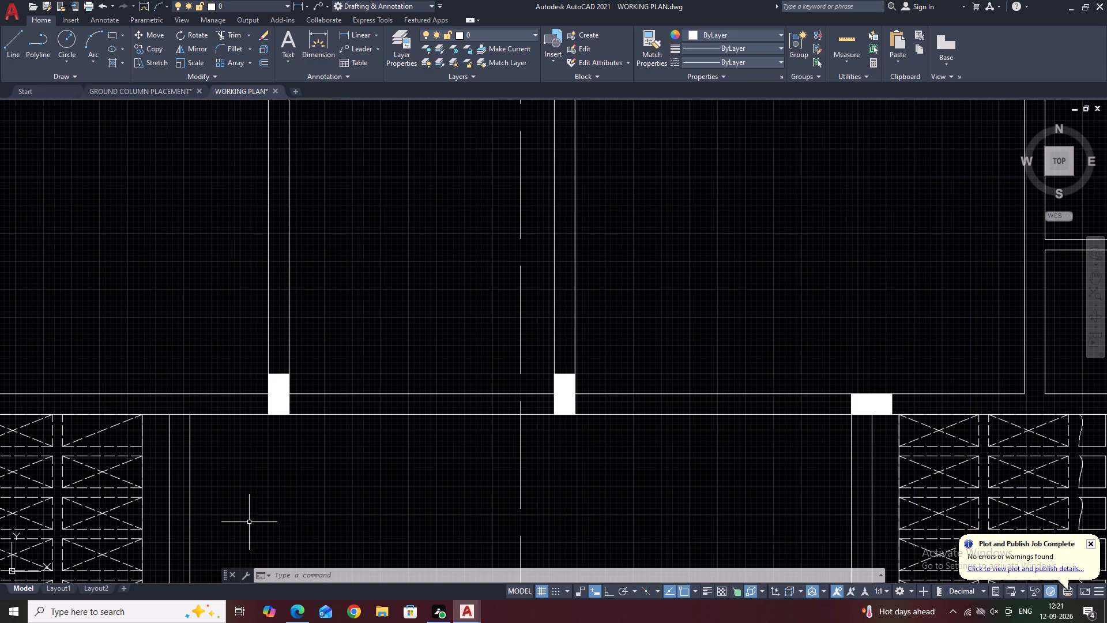
Examine the column placement across the upper block, the connecting strips below it and the lower block.
{"action": "middle_click_drag", "start_coordinate": [457, 429], "coordinate": [548, 414]}
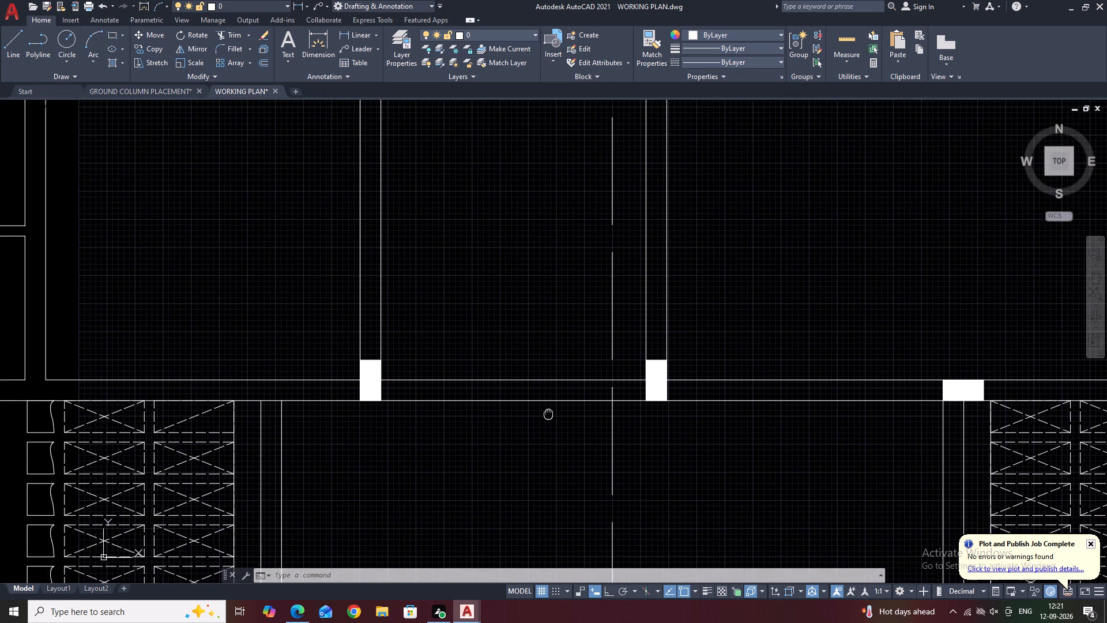
{"action": "middle_click_drag", "start_coordinate": [548, 414], "coordinate": [544, 411]}
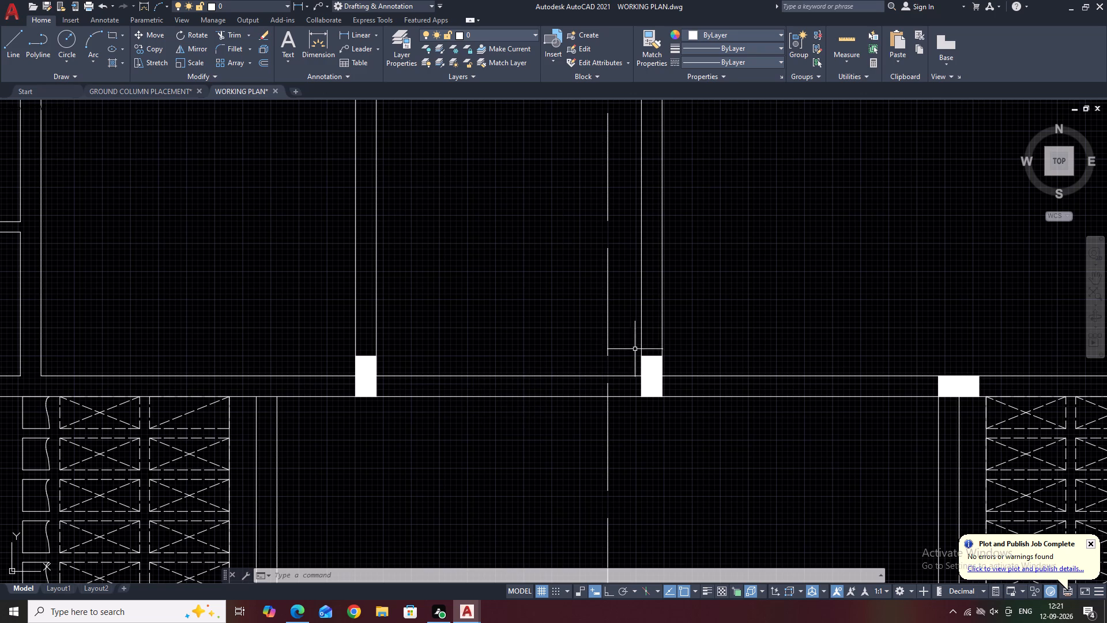
{"action": "middle_click_drag", "start_coordinate": [683, 356], "coordinate": [623, 368]}
{"action": "scroll", "coordinate": [611, 366], "scroll_direction": "down", "scroll_amount": 3}
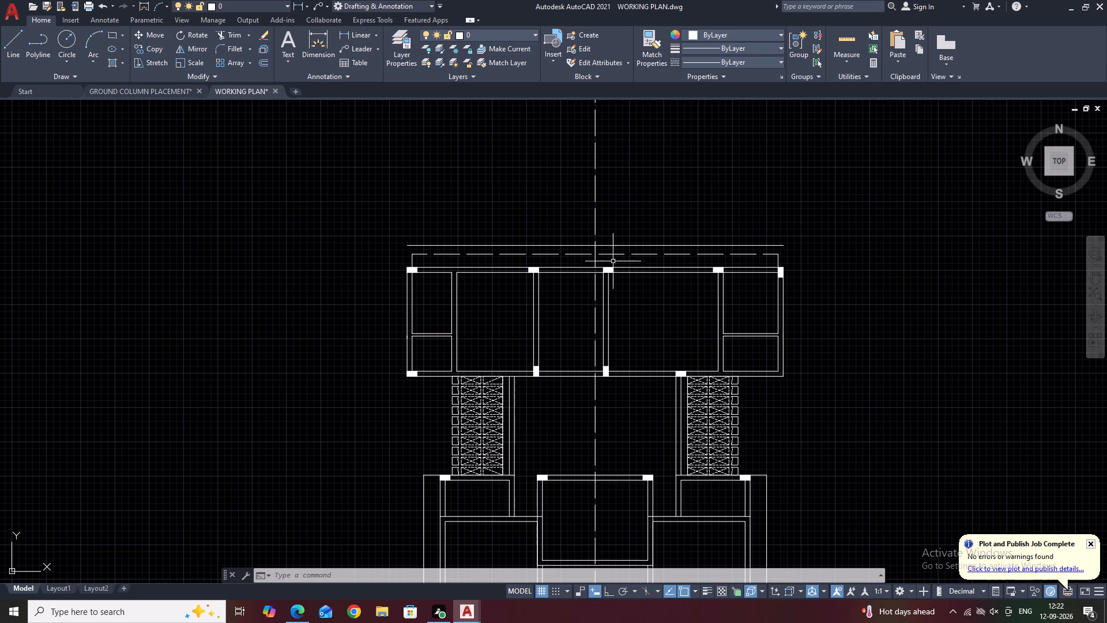
{"action": "scroll", "coordinate": [604, 253], "scroll_direction": "up", "scroll_amount": 1}
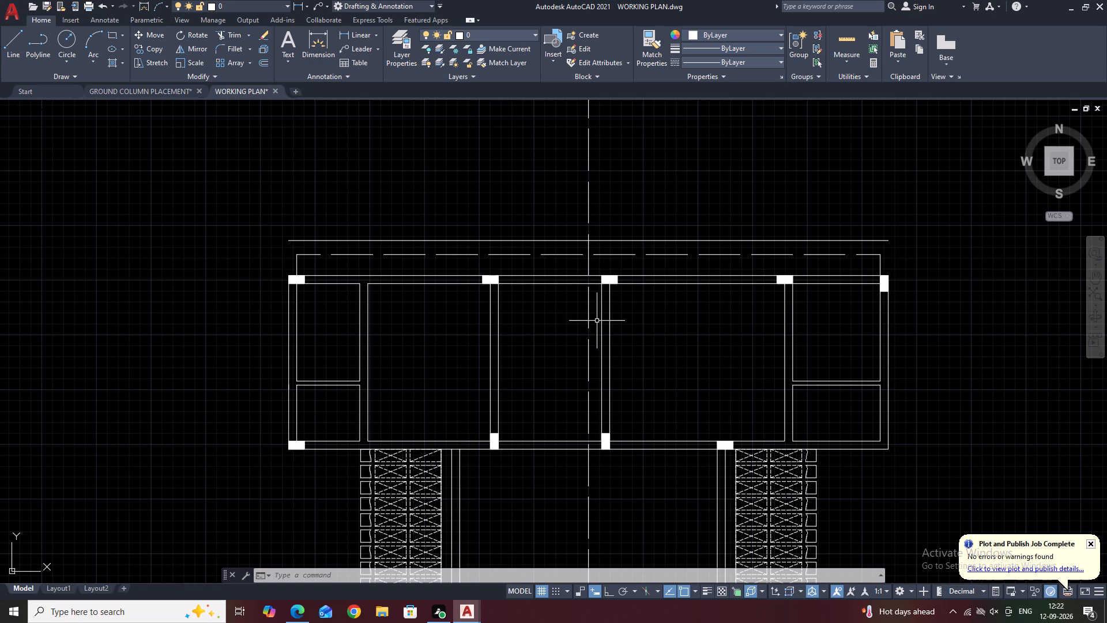
{"action": "middle_click_drag", "start_coordinate": [841, 276], "coordinate": [729, 246]}
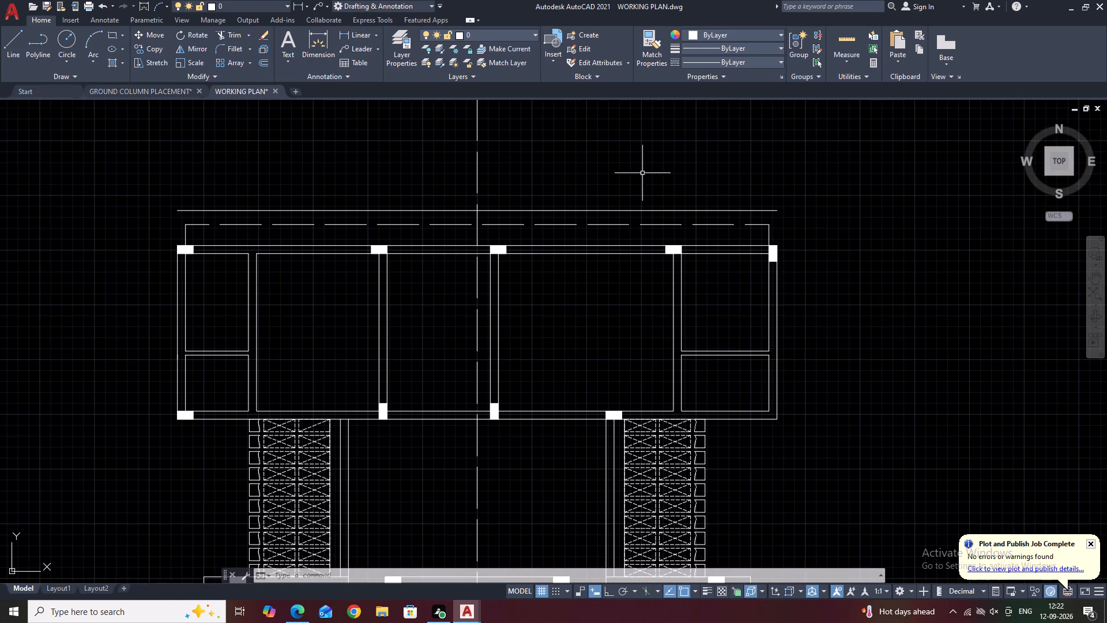
{"action": "middle_click_drag", "start_coordinate": [642, 173], "coordinate": [689, 250]}
{"action": "scroll", "coordinate": [742, 238], "scroll_direction": "down", "scroll_amount": 2}
{"action": "middle_click_drag", "start_coordinate": [819, 303], "coordinate": [754, 276]}
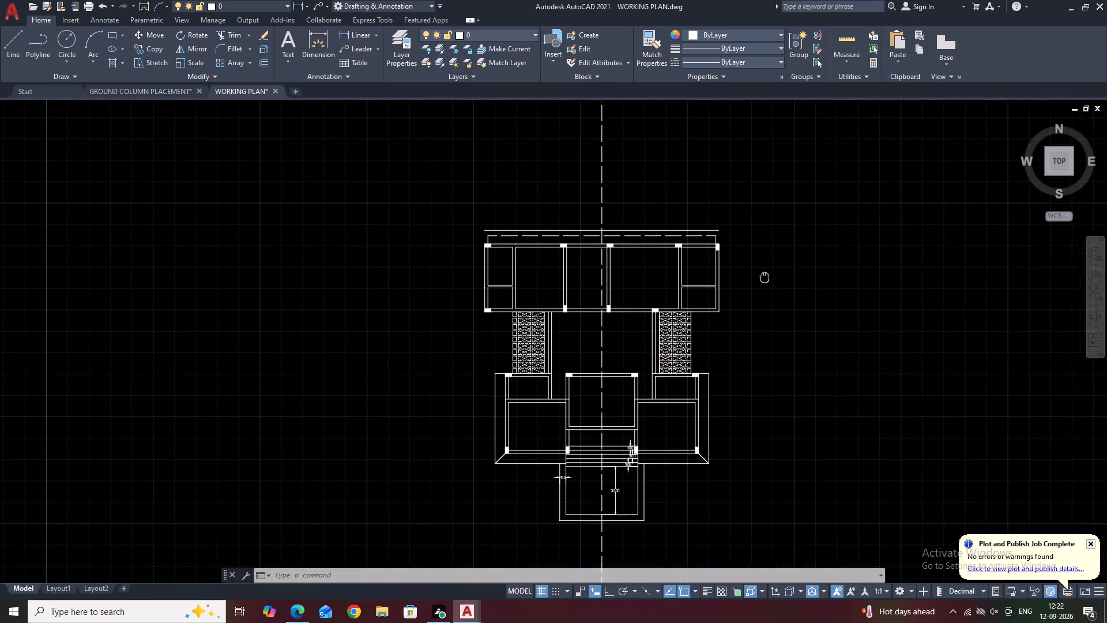
{"action": "middle_click_drag", "start_coordinate": [754, 276], "coordinate": [632, 298]}
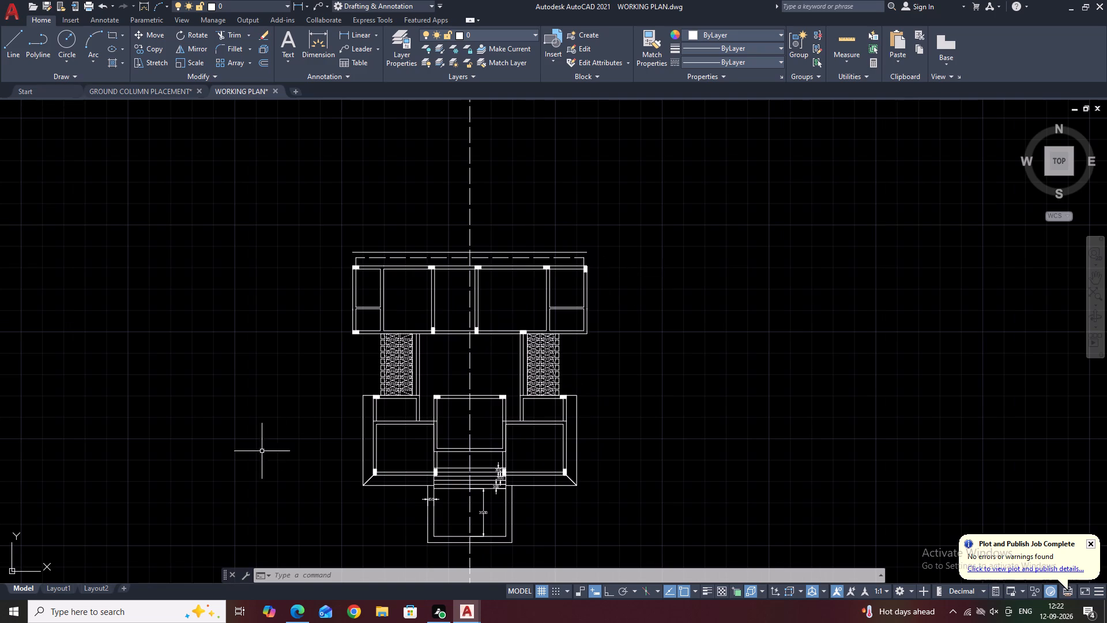
{"action": "middle_click_drag", "start_coordinate": [394, 438], "coordinate": [499, 381]}
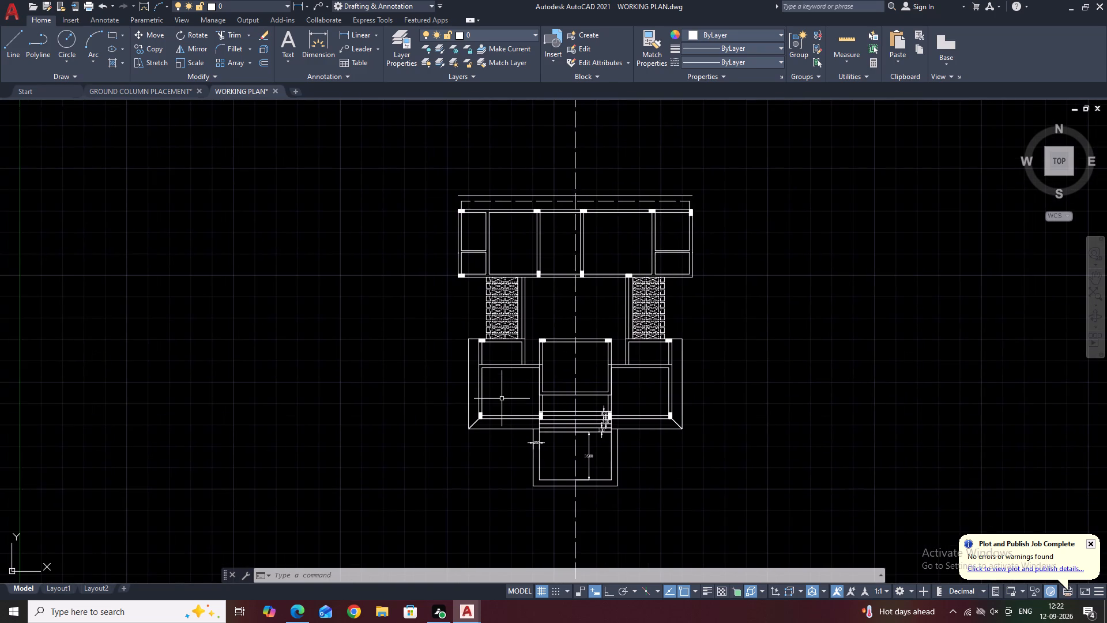
{"action": "scroll", "coordinate": [783, 427], "scroll_direction": "down", "scroll_amount": 1}
{"action": "scroll", "coordinate": [713, 355], "scroll_direction": "up", "scroll_amount": 2}
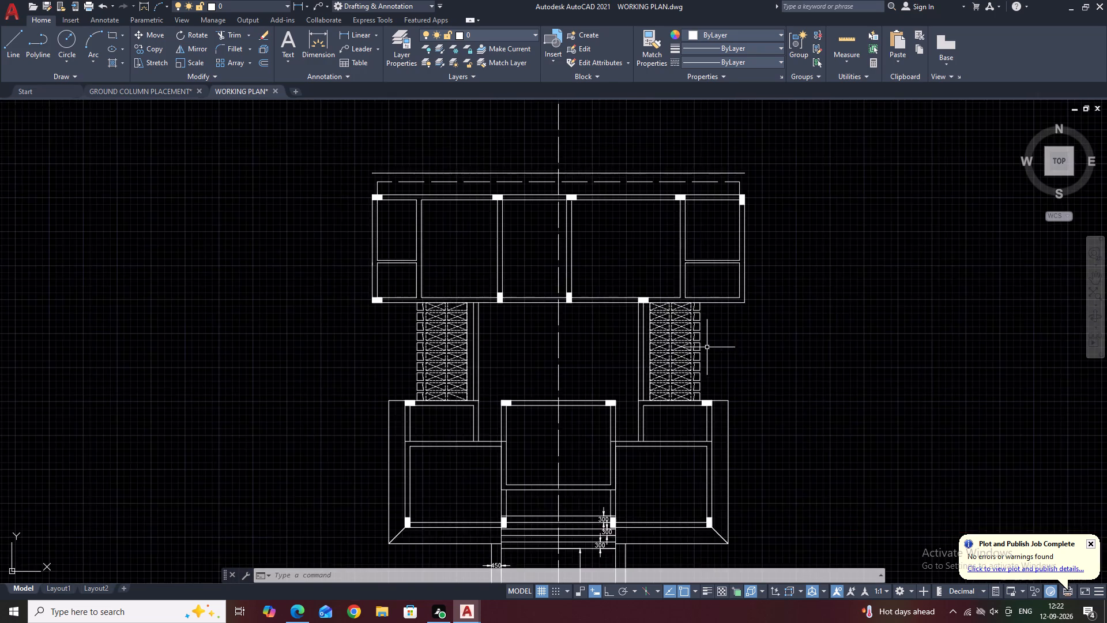
{"action": "scroll", "coordinate": [707, 347], "scroll_direction": "up", "scroll_amount": 1}
{"action": "middle_click_drag", "start_coordinate": [725, 337], "coordinate": [774, 313]}
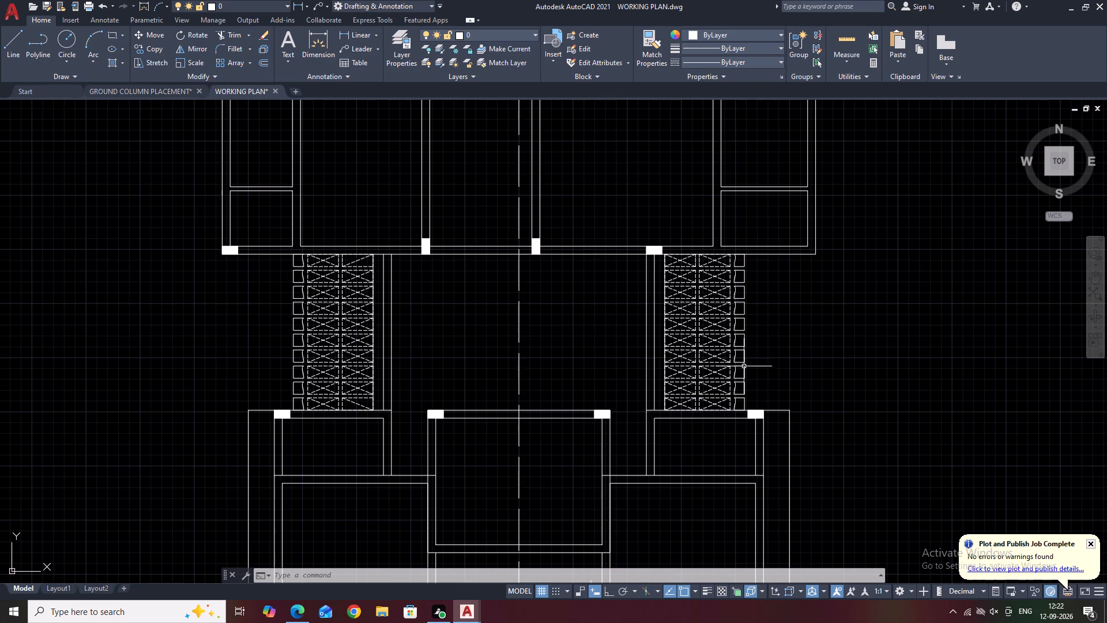
{"action": "middle_click_drag", "start_coordinate": [811, 288], "coordinate": [821, 341]}
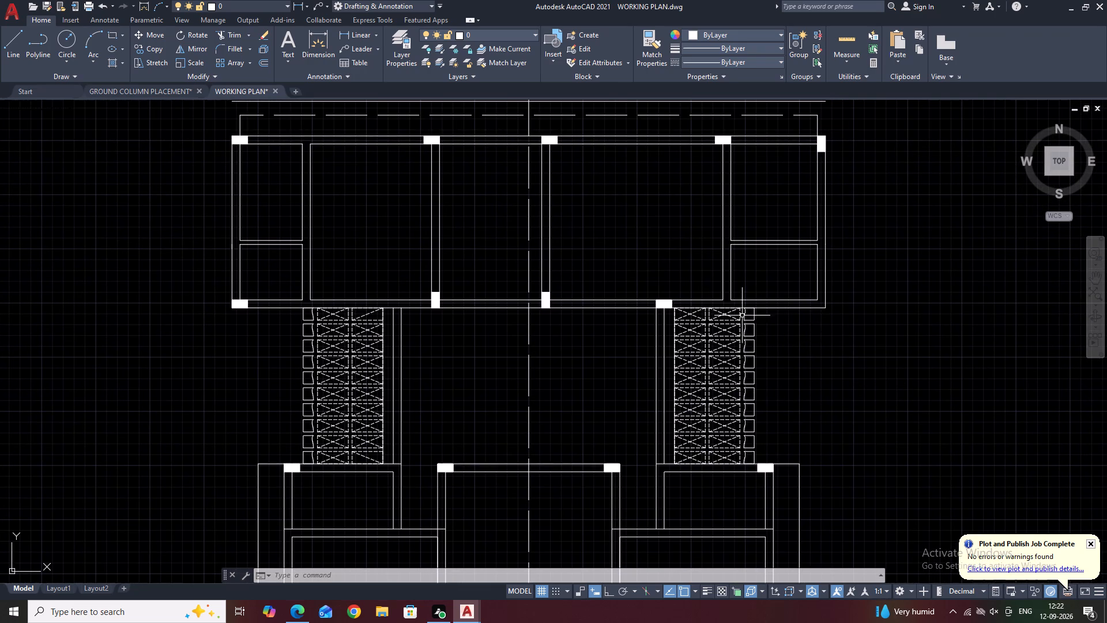
{"action": "scroll", "coordinate": [740, 314], "scroll_direction": "up", "scroll_amount": 3}
{"action": "scroll", "coordinate": [754, 311], "scroll_direction": "down", "scroll_amount": 2}
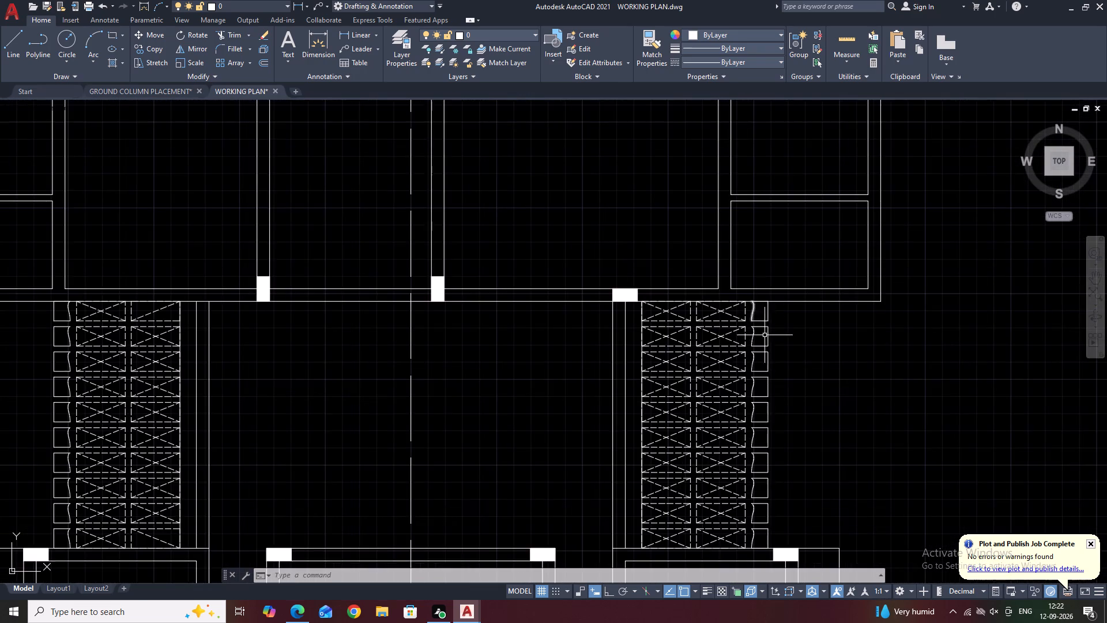
{"action": "middle_click_drag", "start_coordinate": [775, 358], "coordinate": [787, 310]}
{"action": "middle_click_drag", "start_coordinate": [767, 394], "coordinate": [783, 314]}
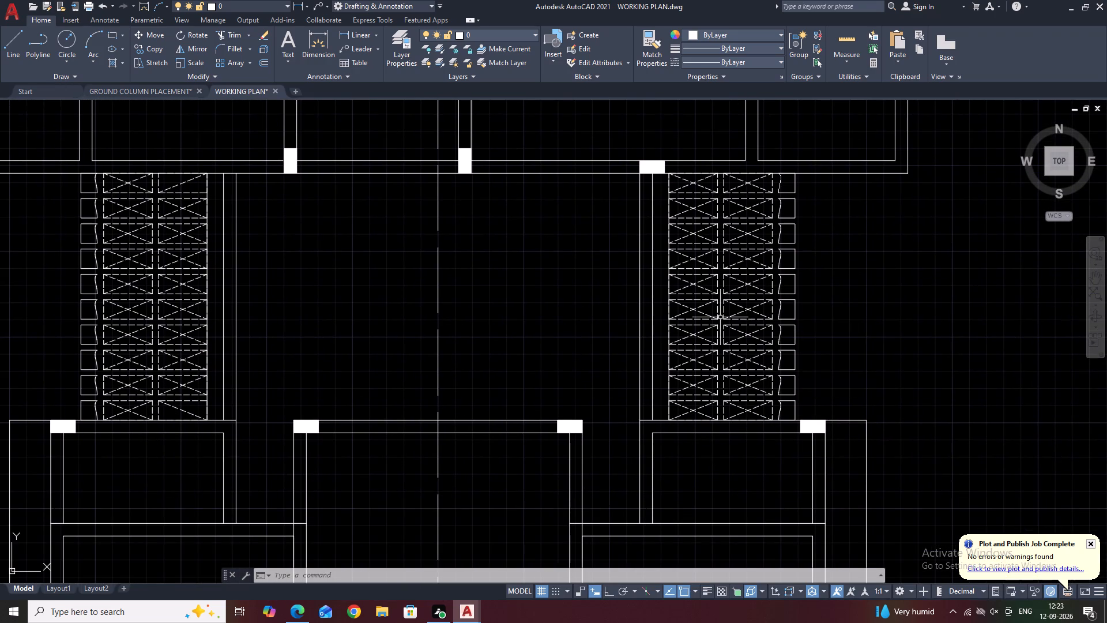
{"action": "scroll", "coordinate": [690, 271], "scroll_direction": "down", "scroll_amount": 3}
{"action": "middle_click_drag", "start_coordinate": [657, 236], "coordinate": [684, 313]}
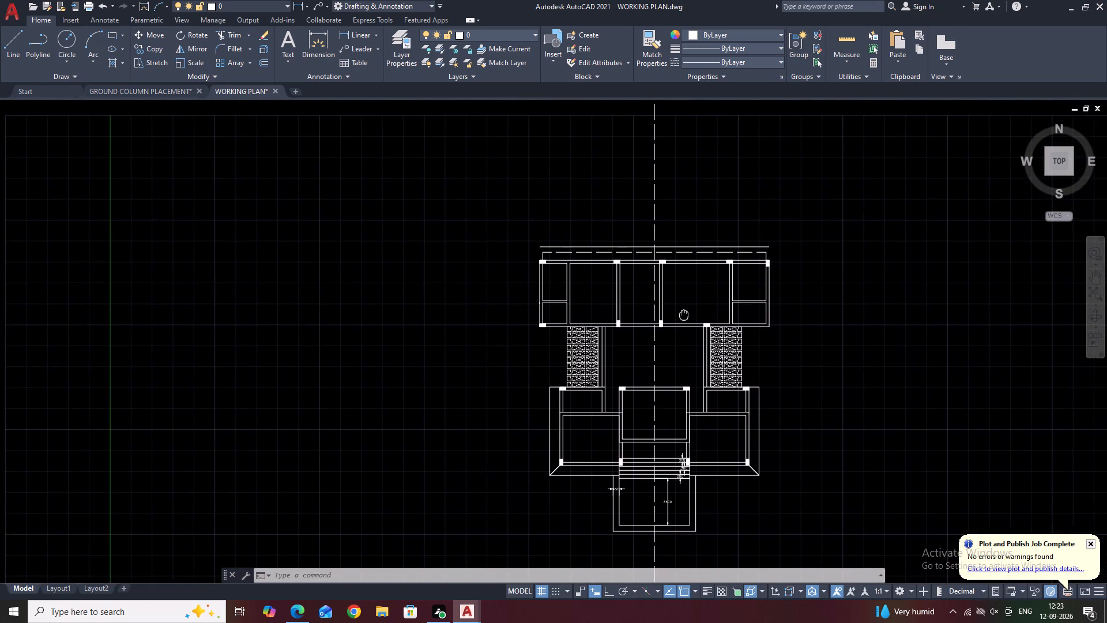
{"action": "middle_click_drag", "start_coordinate": [684, 313], "coordinate": [680, 294]}
{"action": "middle_click_drag", "start_coordinate": [729, 350], "coordinate": [706, 290]}
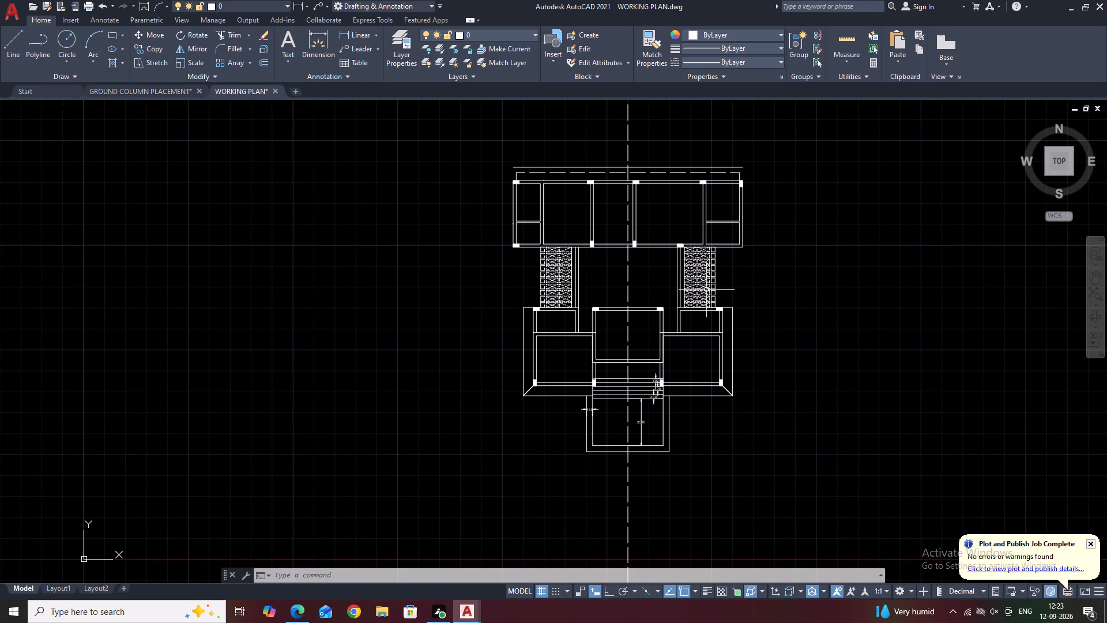
{"action": "middle_click_drag", "start_coordinate": [638, 186], "coordinate": [633, 244]}
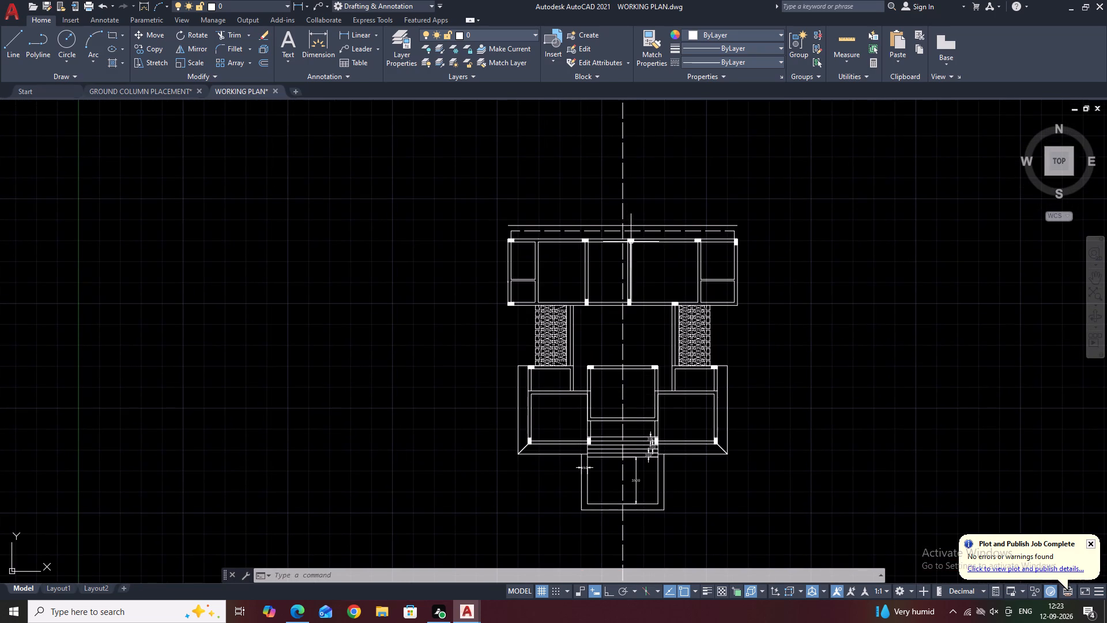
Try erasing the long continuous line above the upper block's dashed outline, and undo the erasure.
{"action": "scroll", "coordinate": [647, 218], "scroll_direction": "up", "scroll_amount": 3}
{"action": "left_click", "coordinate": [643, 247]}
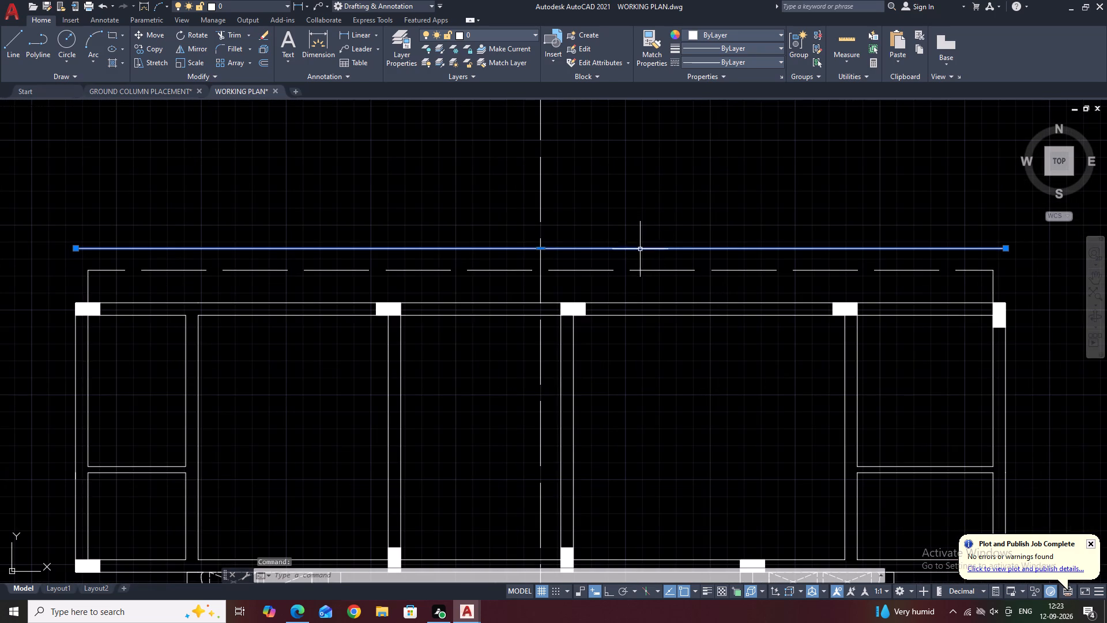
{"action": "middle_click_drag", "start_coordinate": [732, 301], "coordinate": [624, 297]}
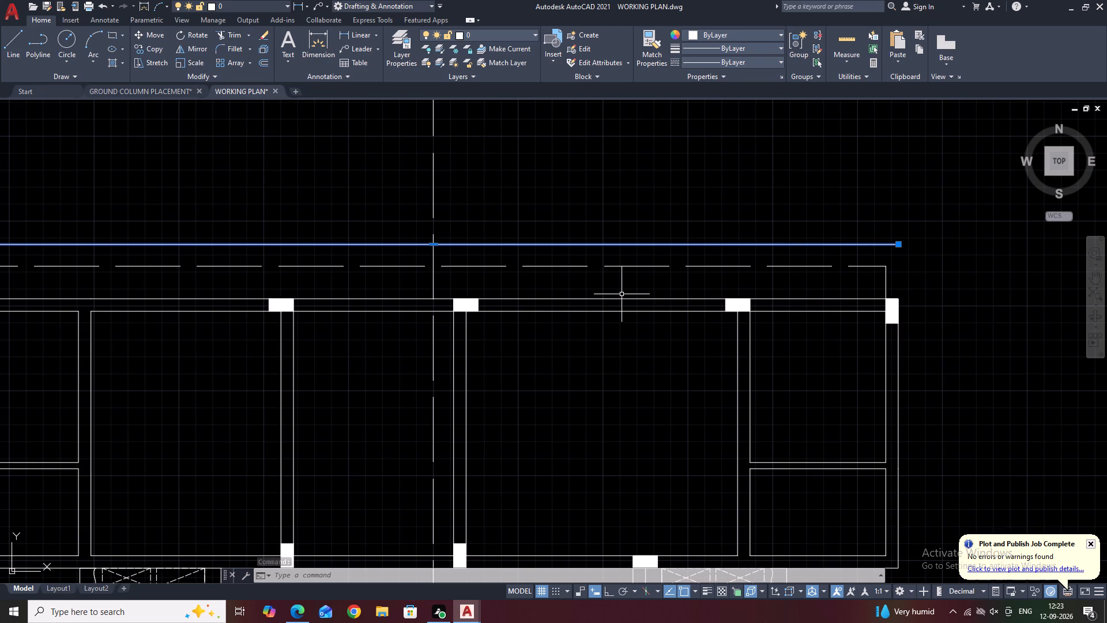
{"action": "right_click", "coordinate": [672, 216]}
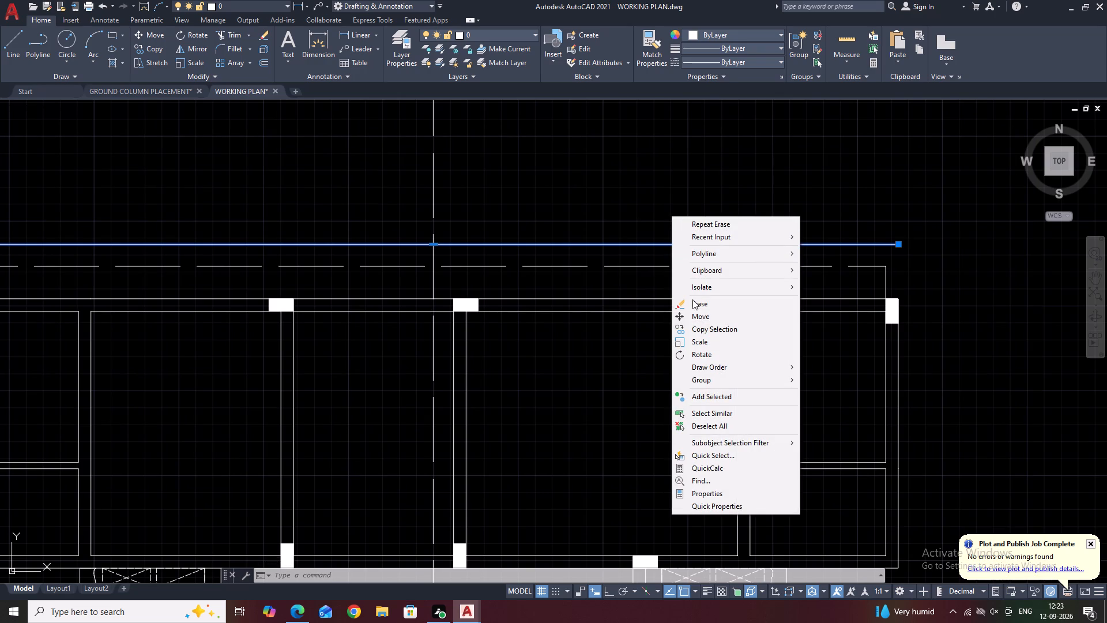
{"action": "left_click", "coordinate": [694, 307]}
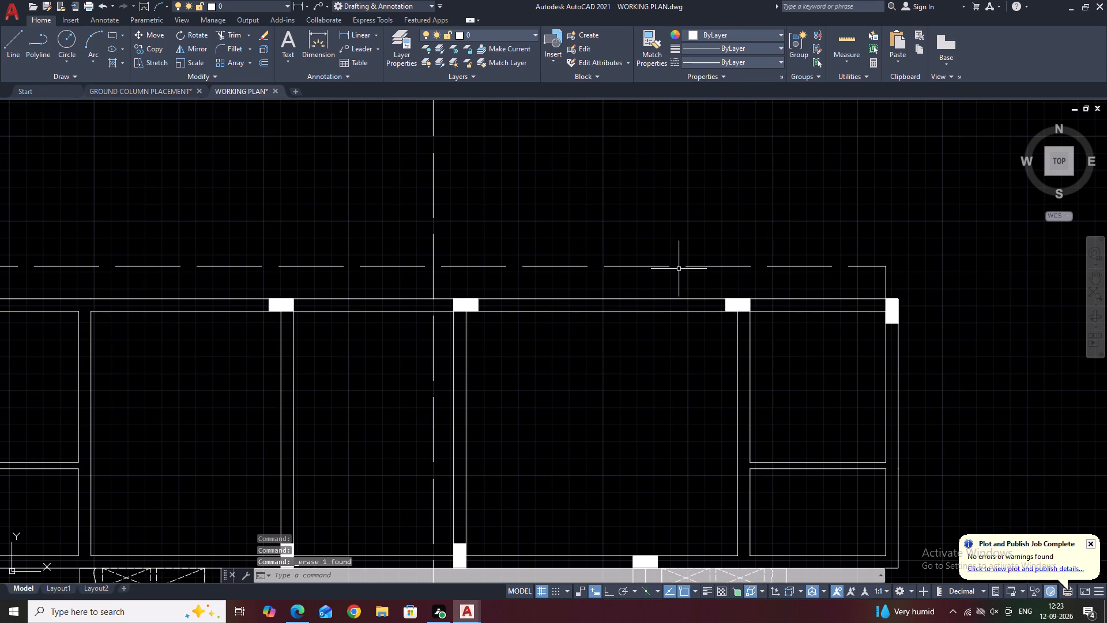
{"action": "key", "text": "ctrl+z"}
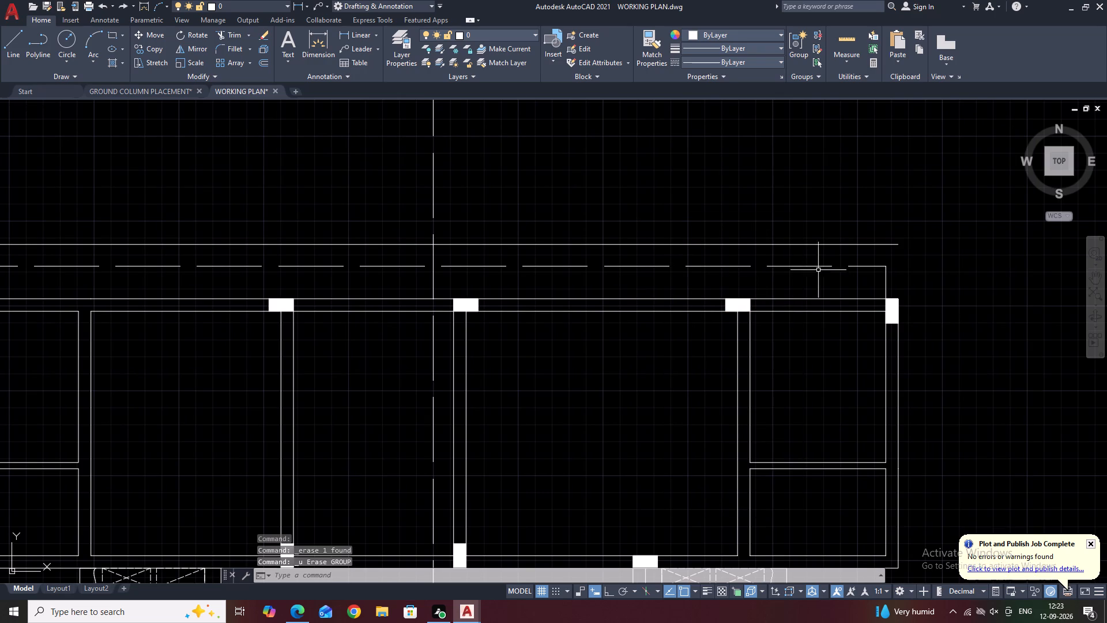
Stretch the right end segment of the dashed outline above the upper block inward, away from the top right corner column.
{"action": "scroll", "coordinate": [890, 274], "scroll_direction": "up", "scroll_amount": 2}
{"action": "left_click", "coordinate": [890, 274]}
{"action": "left_click", "coordinate": [848, 287]}
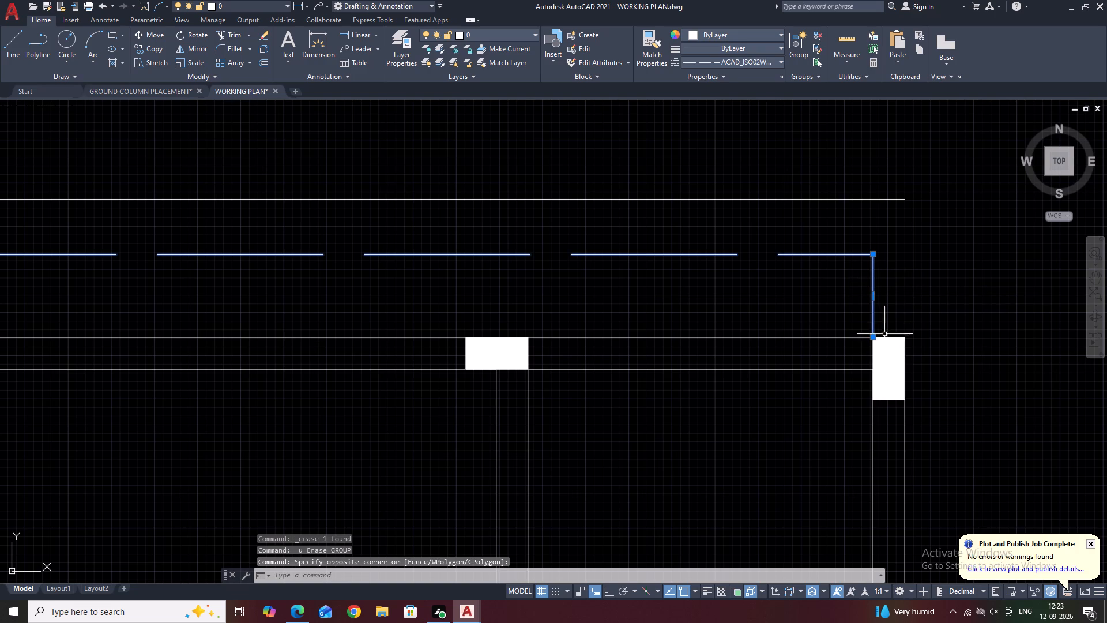
{"action": "left_click", "coordinate": [873, 339]}
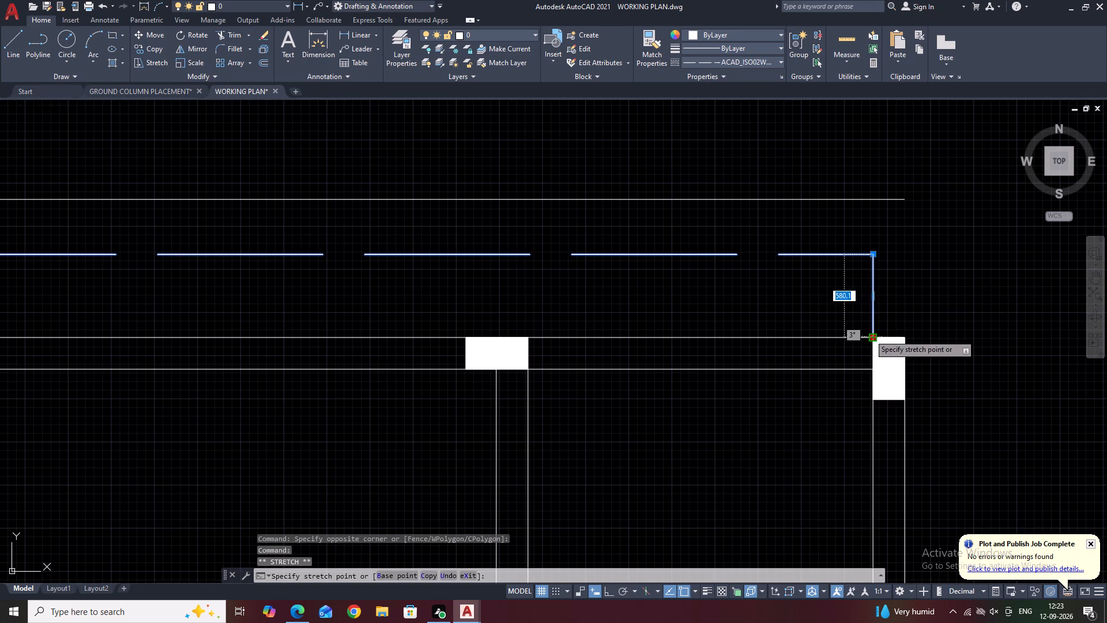
{"action": "left_click", "coordinate": [874, 336]}
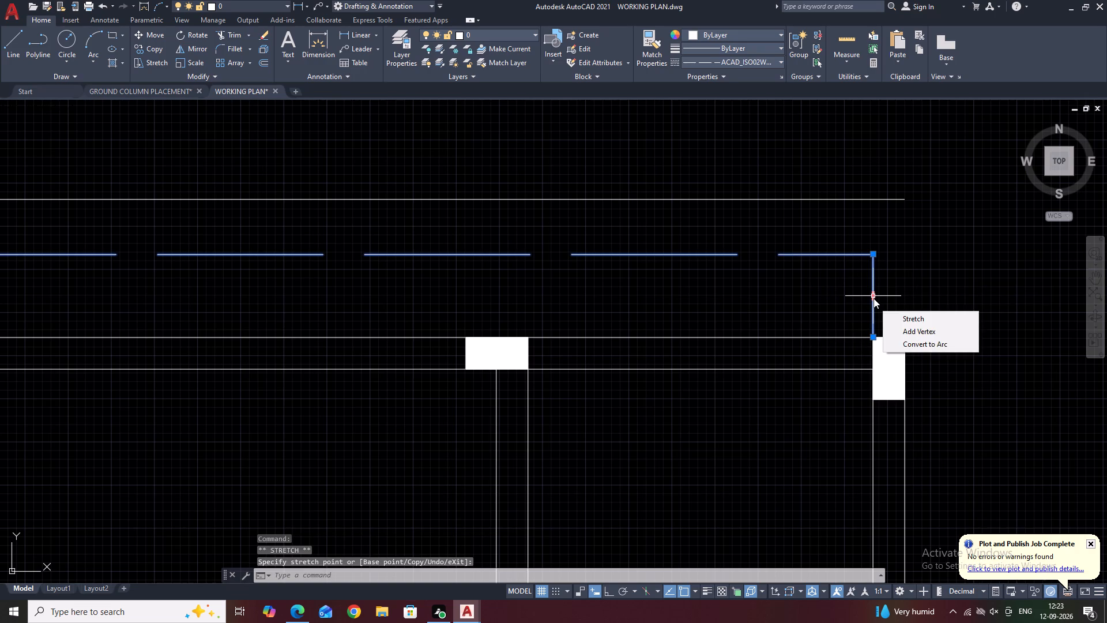
{"action": "left_click", "coordinate": [873, 298]}
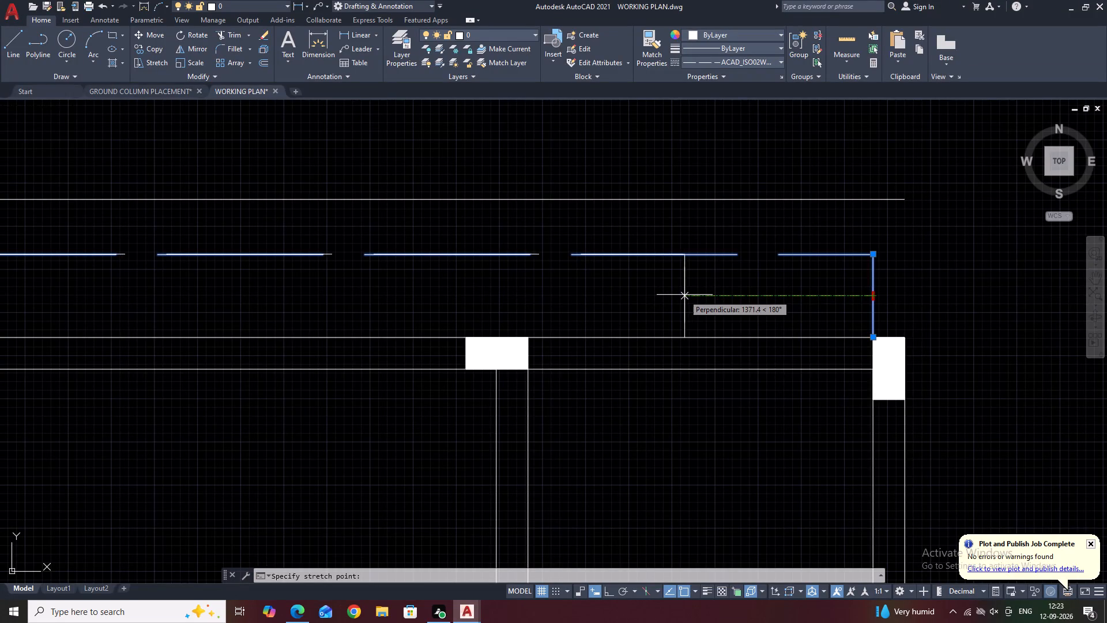
{"action": "left_click", "coordinate": [742, 294]}
{"action": "scroll", "coordinate": [861, 288], "scroll_direction": "down", "scroll_amount": 3}
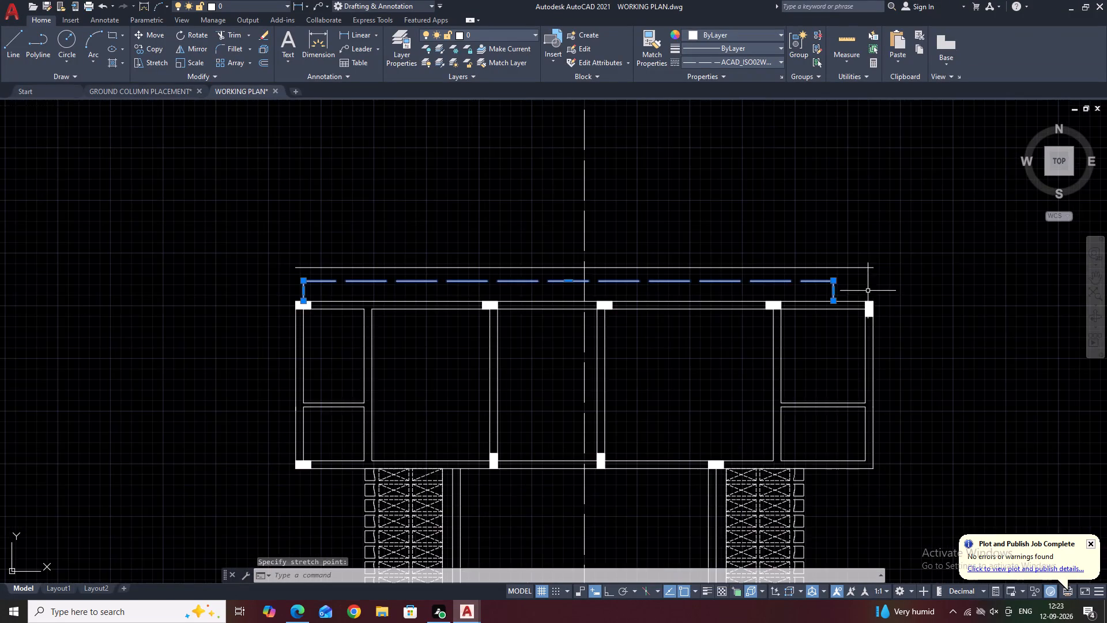
Stretch the dashed outline's left end segment inward, clear of the upper block's top left corner column, and deselect it.
{"action": "middle_click_drag", "start_coordinate": [716, 298], "coordinate": [853, 305]}
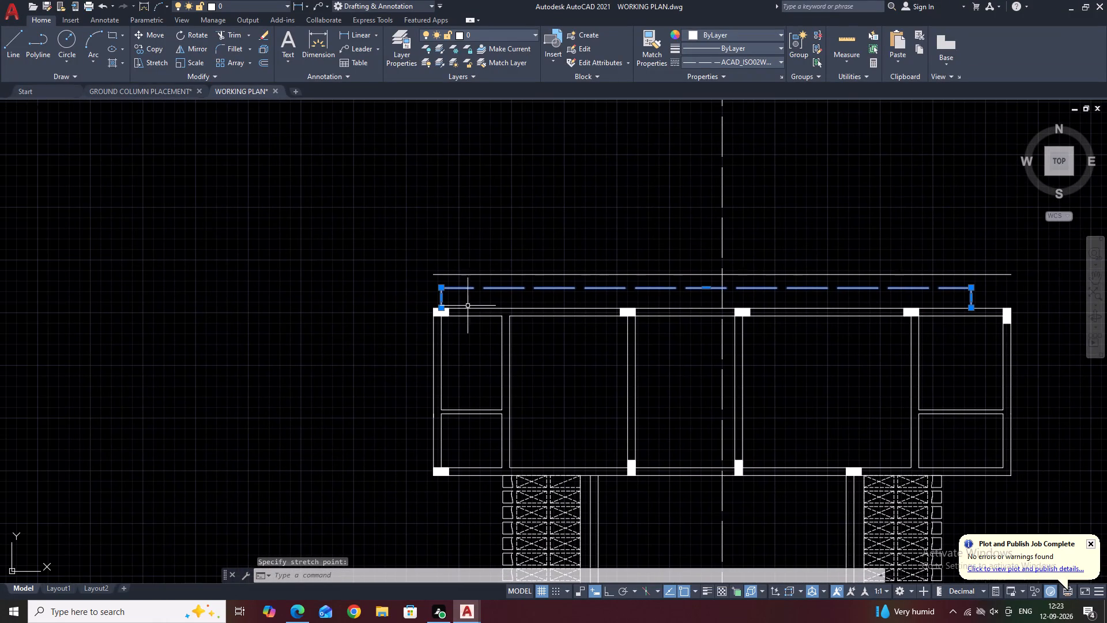
{"action": "scroll", "coordinate": [427, 306], "scroll_direction": "up", "scroll_amount": 3}
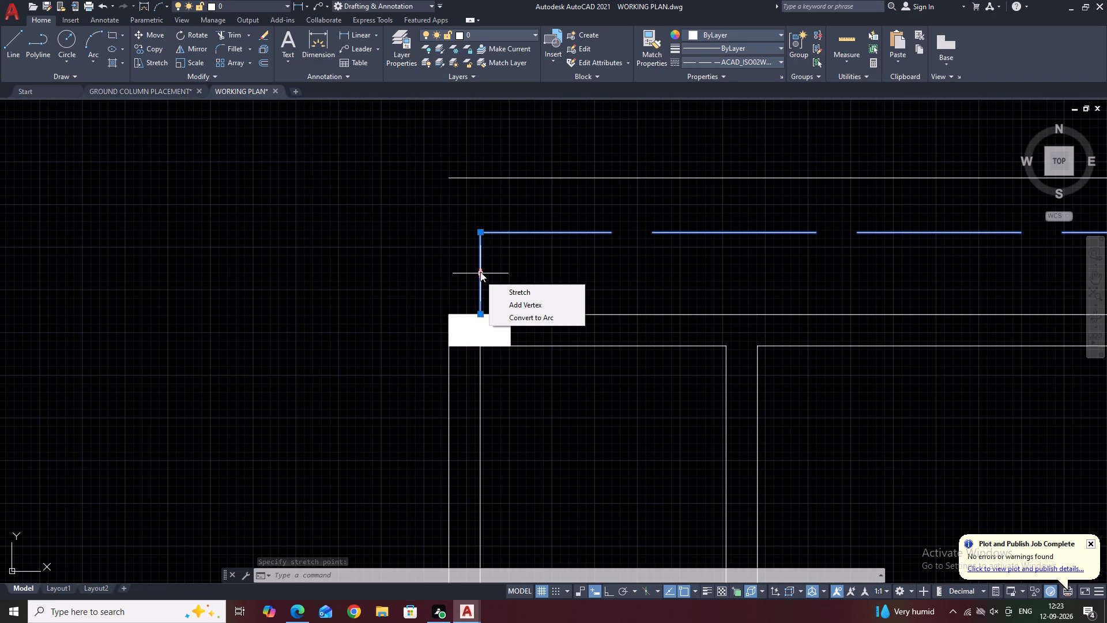
{"action": "left_click", "coordinate": [480, 272]}
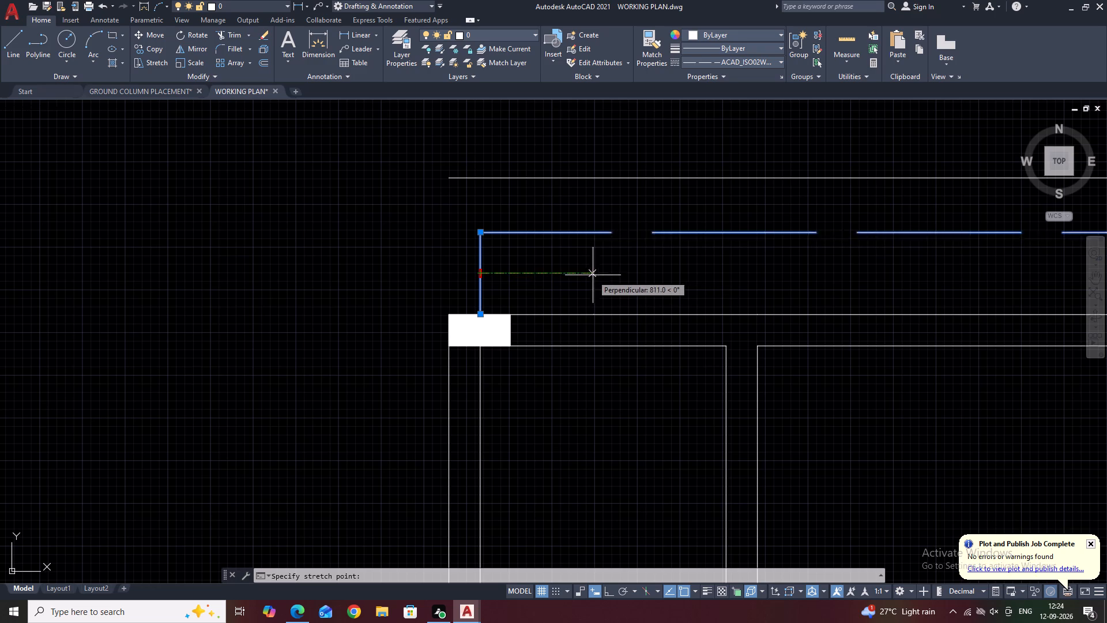
{"action": "left_click", "coordinate": [624, 276]}
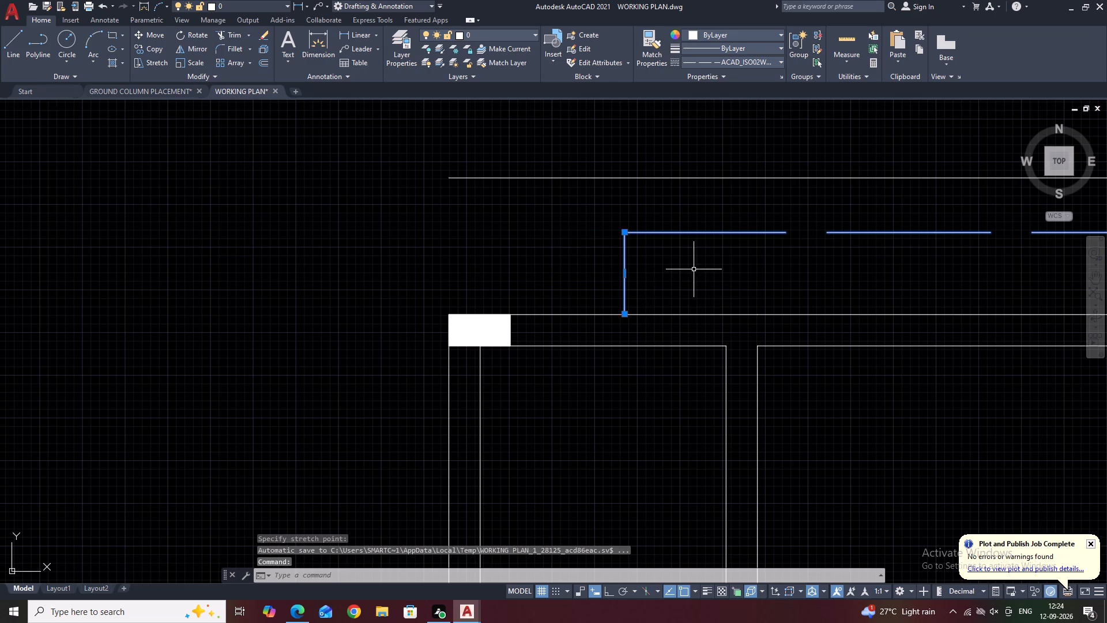
{"action": "middle_click_drag", "start_coordinate": [694, 269], "coordinate": [603, 283]}
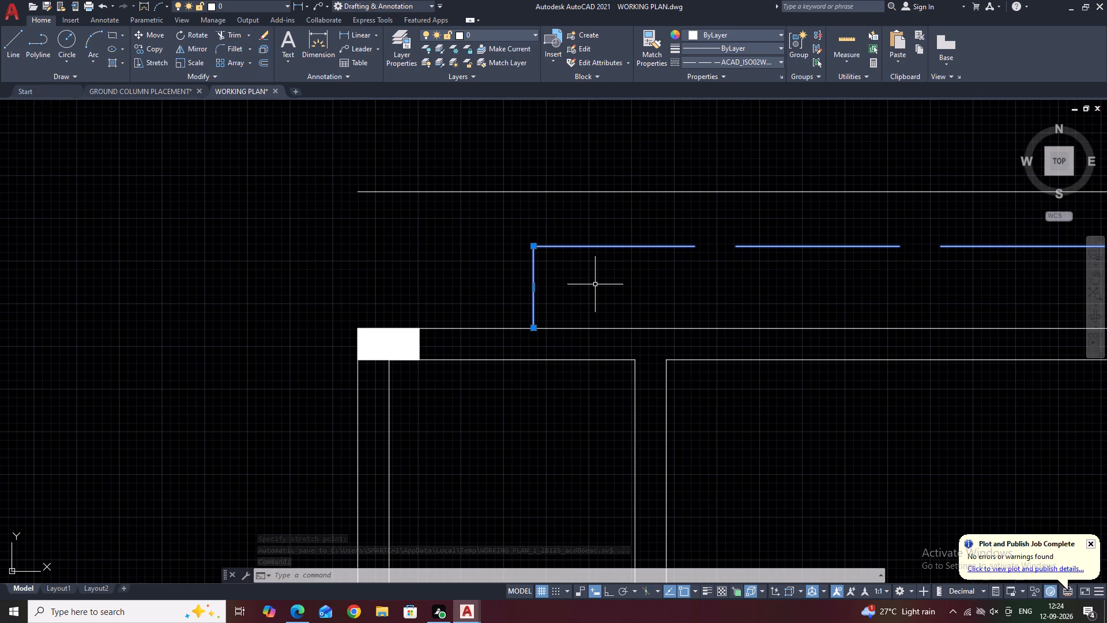
{"action": "right_click", "coordinate": [626, 305]}
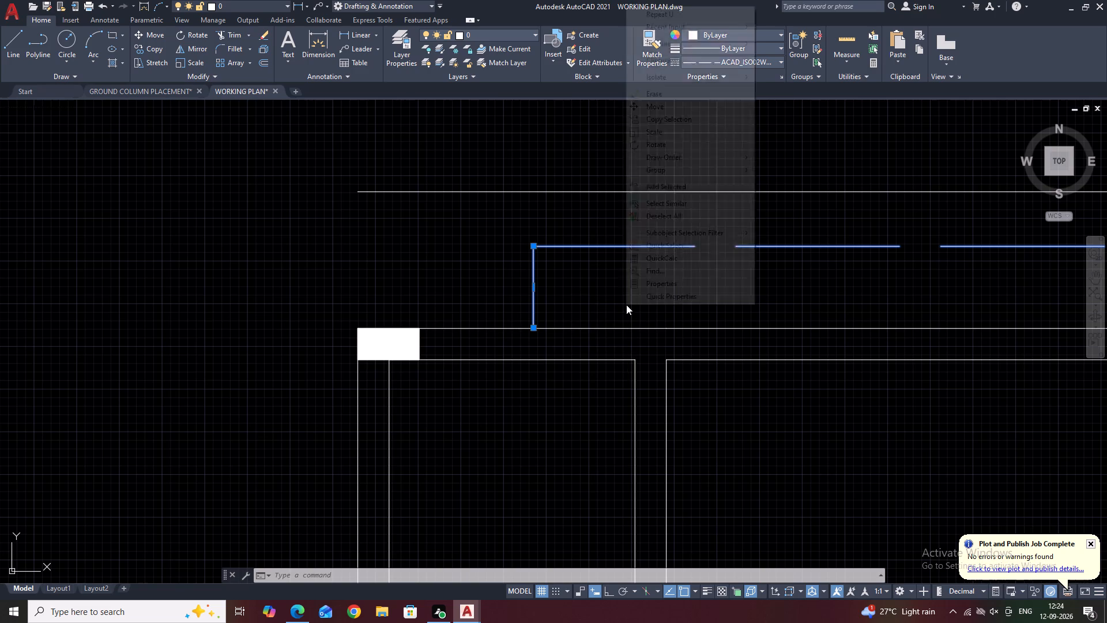
{"action": "left_click", "coordinate": [681, 219]}
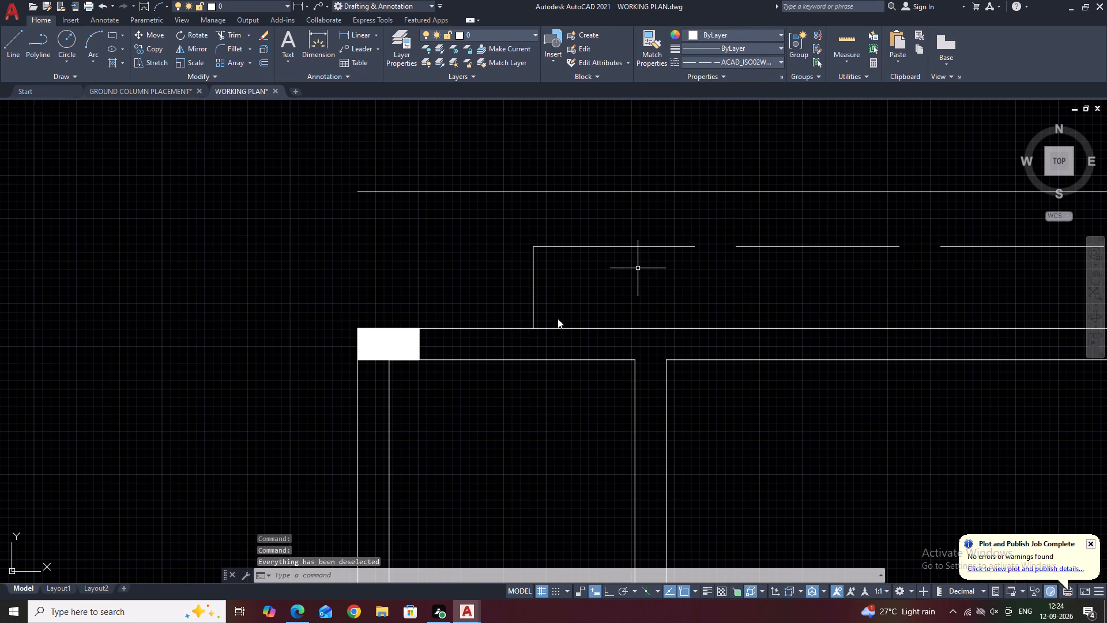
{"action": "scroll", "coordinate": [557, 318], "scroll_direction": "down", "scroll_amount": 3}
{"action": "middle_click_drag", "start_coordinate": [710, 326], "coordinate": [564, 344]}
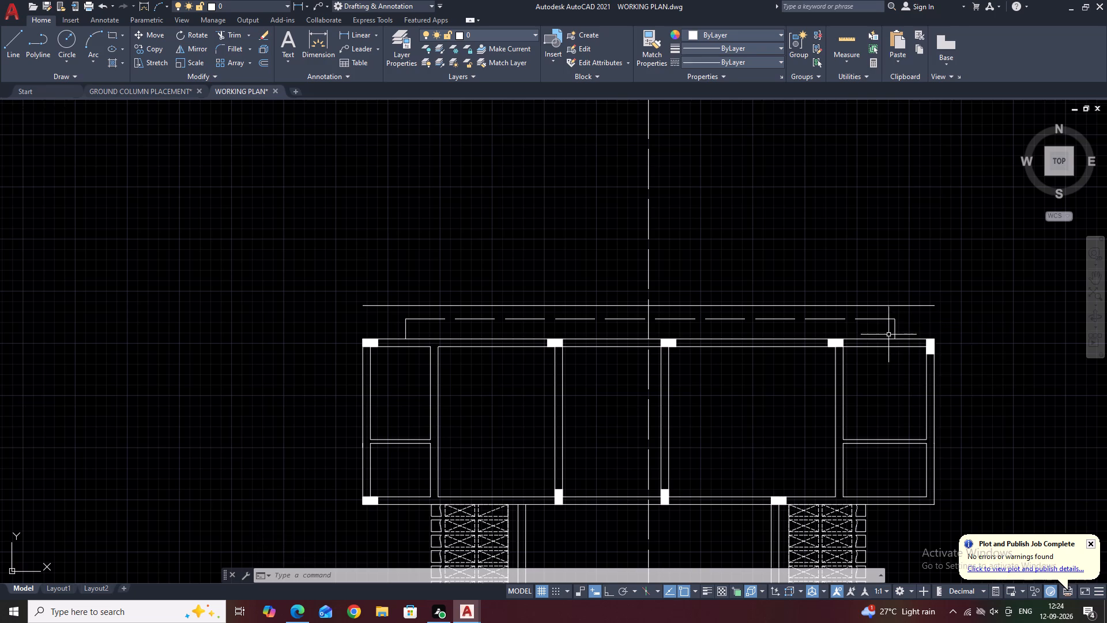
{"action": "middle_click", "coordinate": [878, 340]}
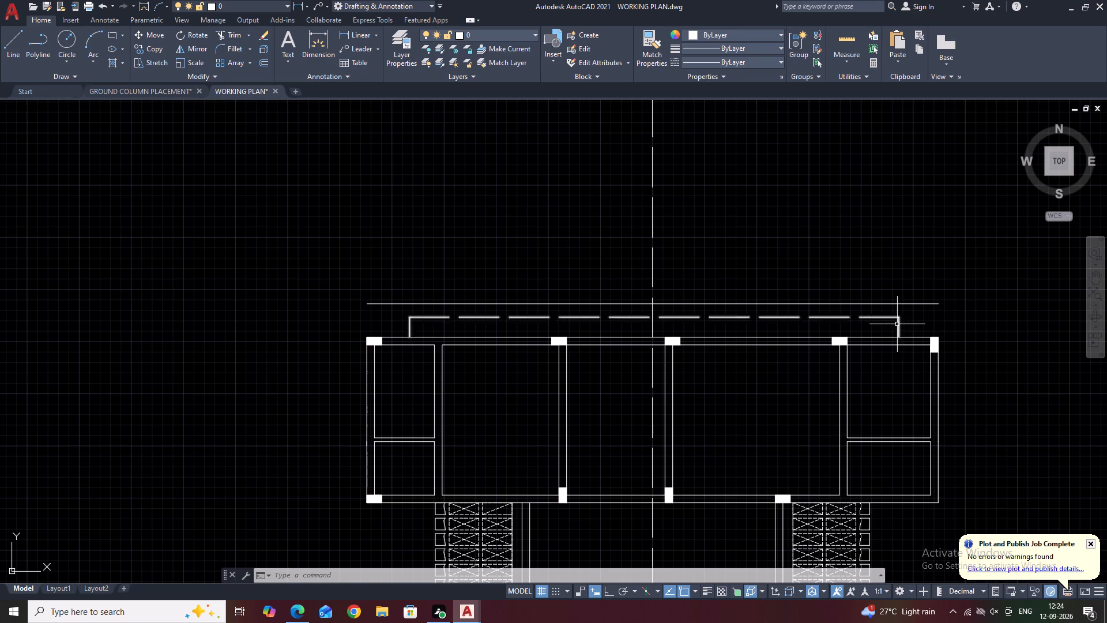
Set the linetype scale of the dashed outline above the upper block to 50 and deselect it.
{"action": "scroll", "coordinate": [897, 324], "scroll_direction": "up", "scroll_amount": 2}
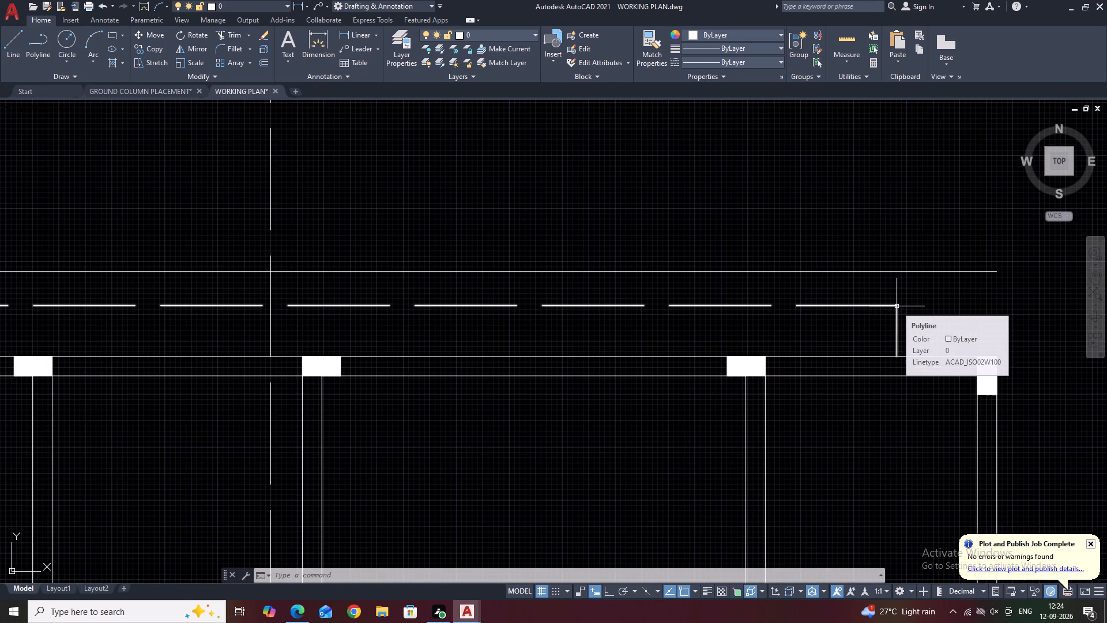
{"action": "left_click", "coordinate": [897, 306]}
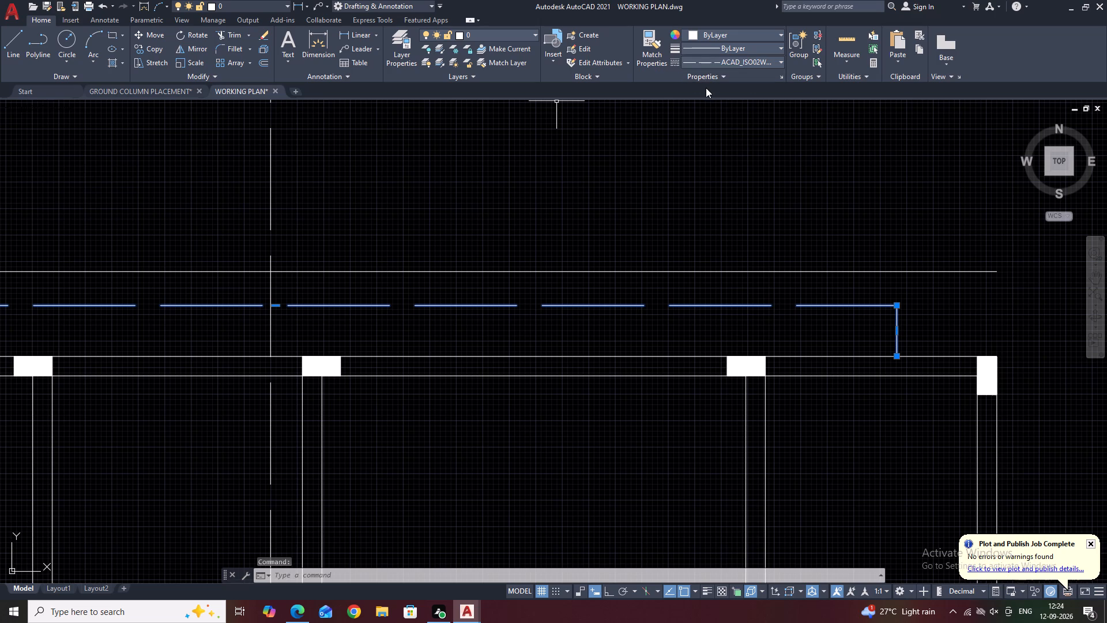
{"action": "type", "text": "PR"}
{"action": "key", "text": "space"}
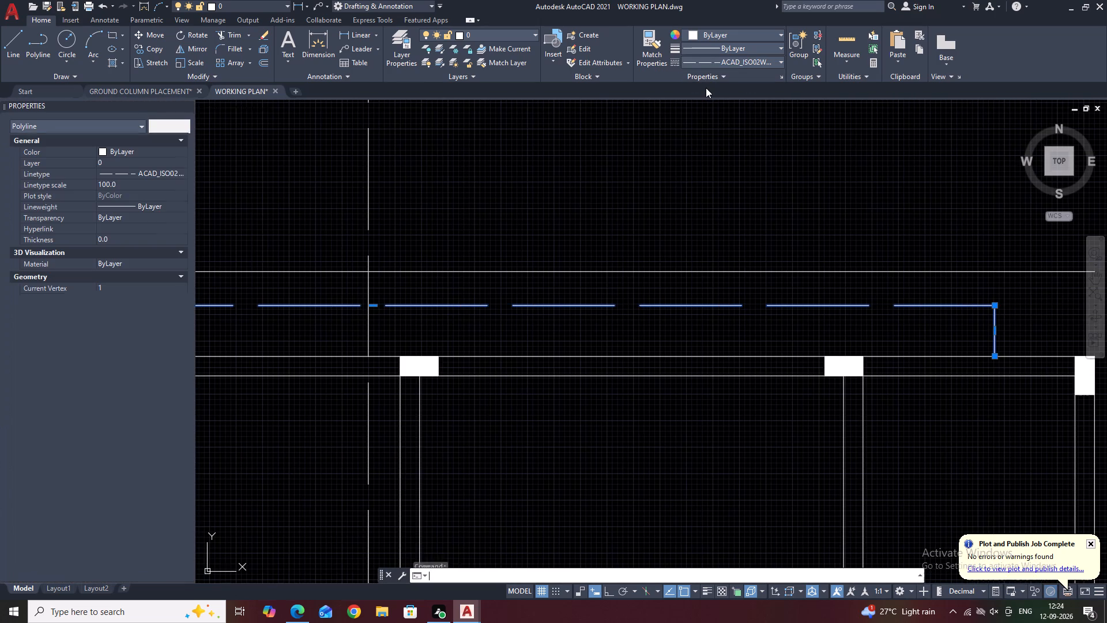
{"action": "left_click", "coordinate": [134, 183]}
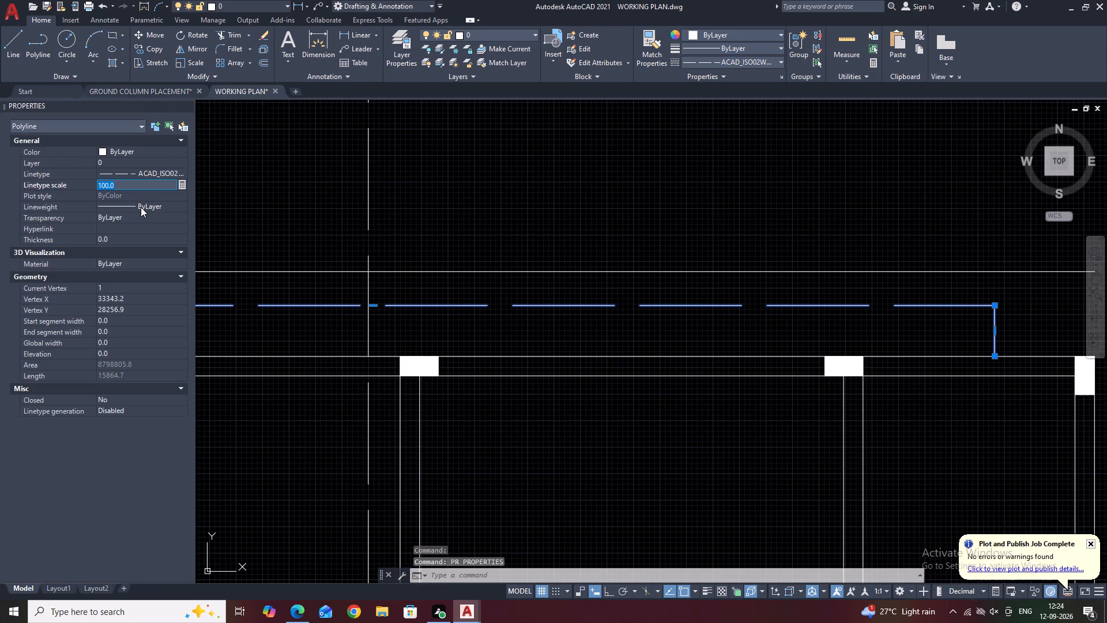
{"action": "type", "text": "50"}
{"action": "key", "text": "Return"}
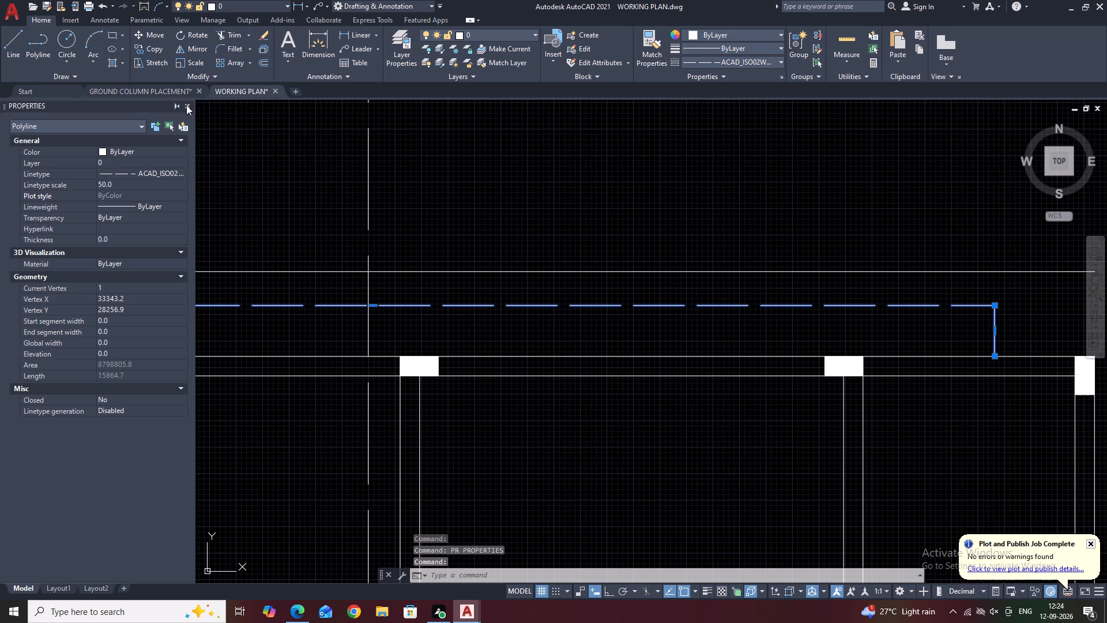
{"action": "left_click", "coordinate": [186, 106]}
{"action": "scroll", "coordinate": [607, 341], "scroll_direction": "down", "scroll_amount": 3}
{"action": "right_click", "coordinate": [585, 260]}
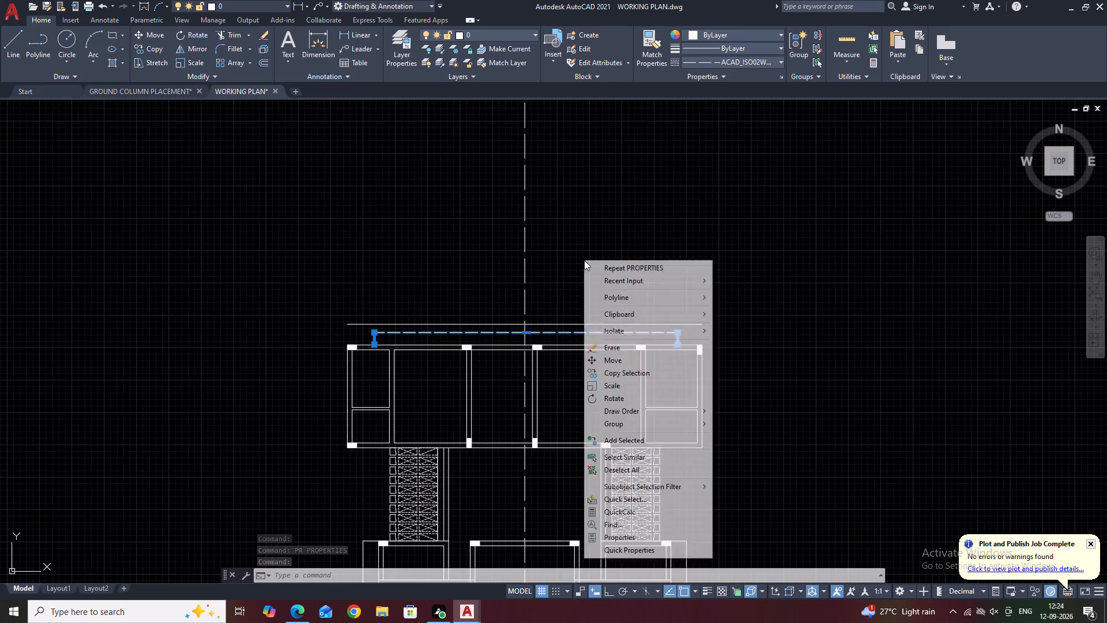
{"action": "left_click", "coordinate": [647, 473]}
Examine the dashed outline above the upper block and the block's walls, columns and room layout.
{"action": "scroll", "coordinate": [646, 337], "scroll_direction": "up", "scroll_amount": 2}
{"action": "middle_click_drag", "start_coordinate": [672, 333], "coordinate": [741, 291]}
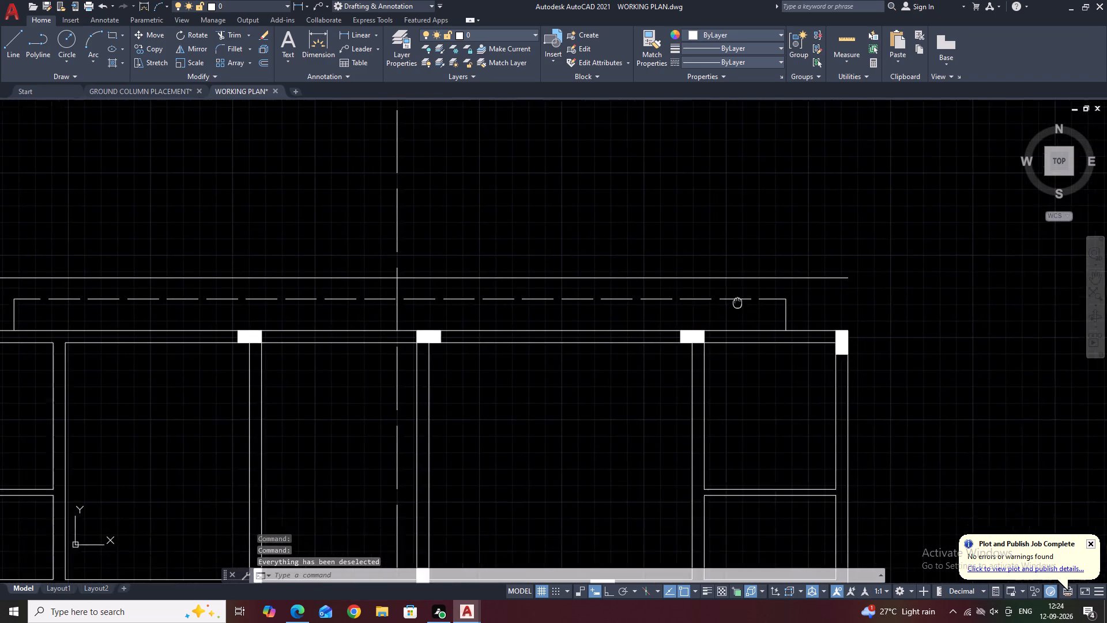
{"action": "middle_click_drag", "start_coordinate": [741, 291], "coordinate": [745, 283]}
{"action": "middle_click_drag", "start_coordinate": [637, 321], "coordinate": [731, 256]}
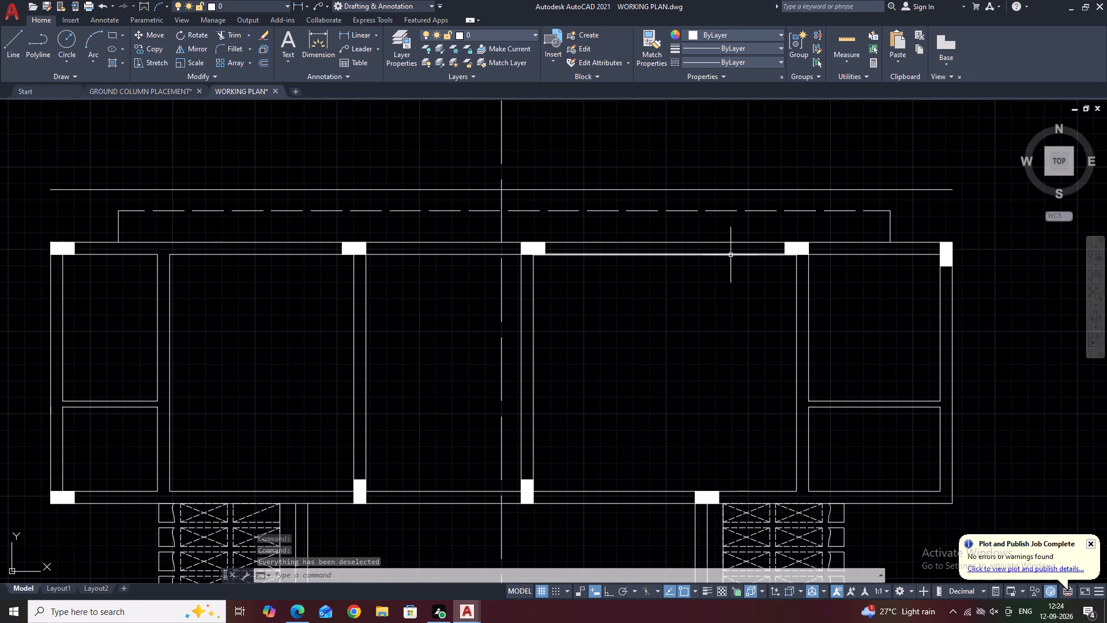
{"action": "middle_click_drag", "start_coordinate": [755, 219], "coordinate": [754, 266]}
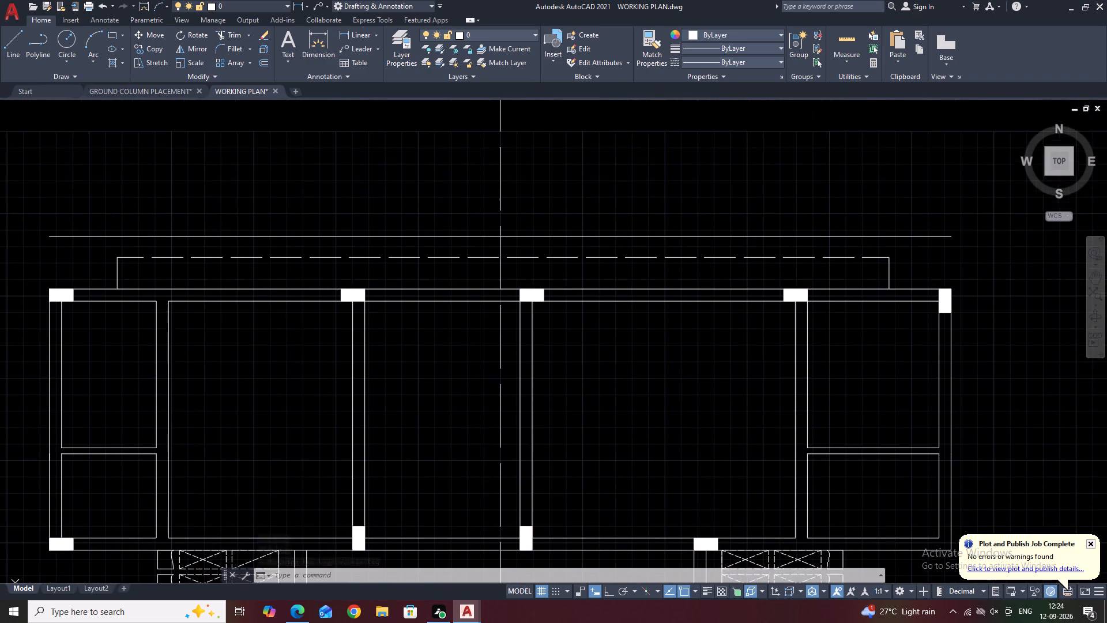
{"action": "scroll", "coordinate": [754, 266], "scroll_direction": "down", "scroll_amount": 1}
{"action": "scroll", "coordinate": [834, 268], "scroll_direction": "up", "scroll_amount": 1}
{"action": "left_click", "coordinate": [839, 265]}
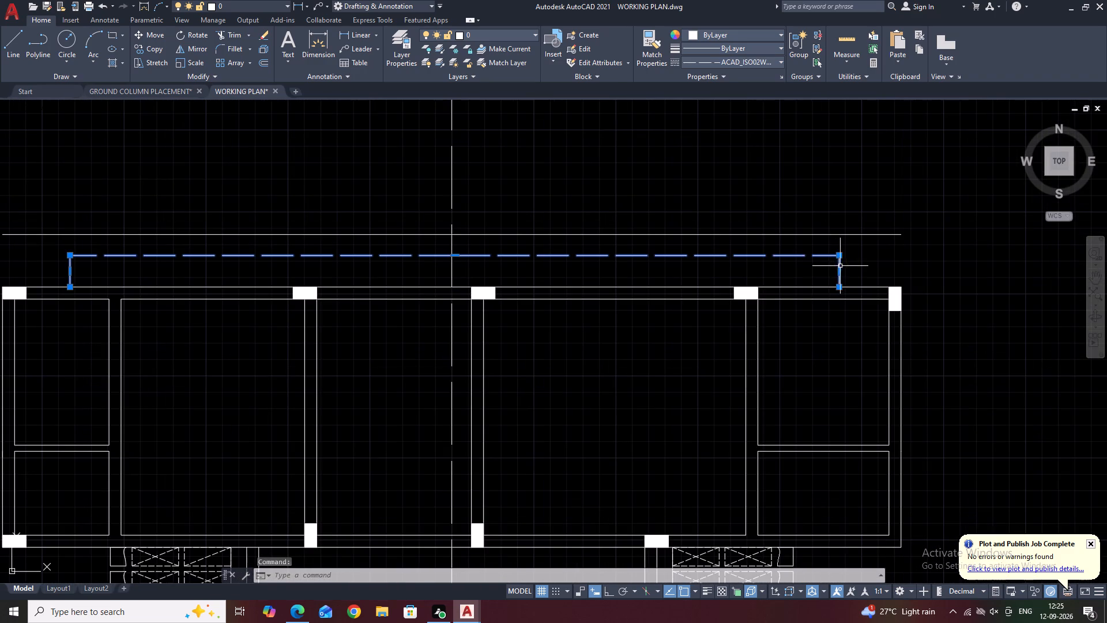
{"action": "right_click", "coordinate": [604, 200]}
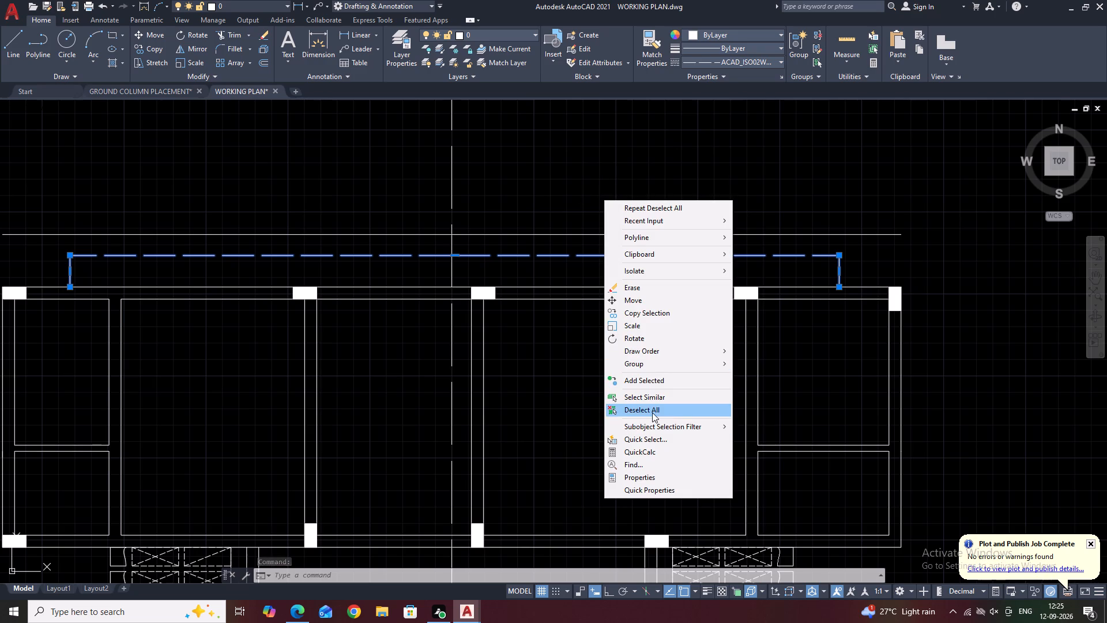
{"action": "left_click", "coordinate": [652, 412]}
{"action": "middle_click_drag", "start_coordinate": [686, 225], "coordinate": [742, 310]}
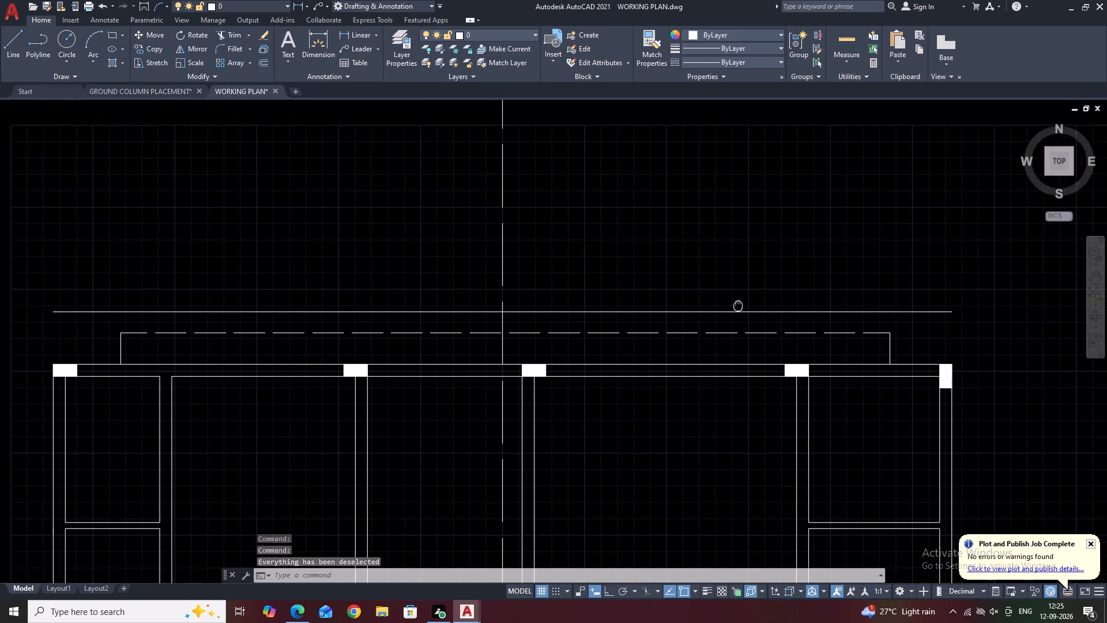
{"action": "middle_click_drag", "start_coordinate": [742, 310], "coordinate": [750, 320]}
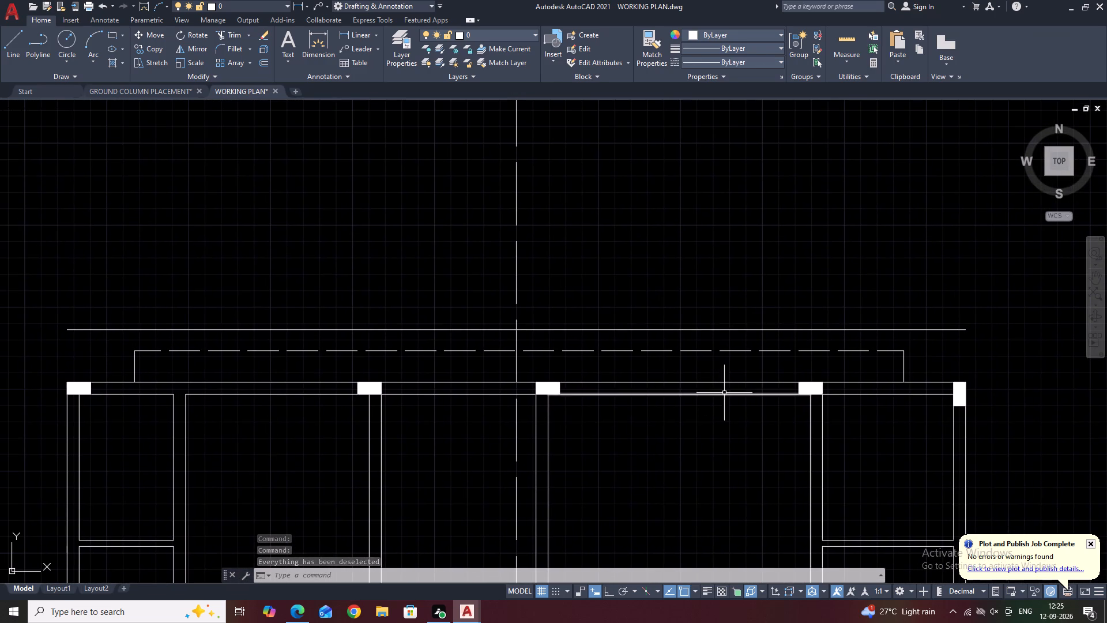
{"action": "middle_click_drag", "start_coordinate": [724, 390], "coordinate": [731, 277]}
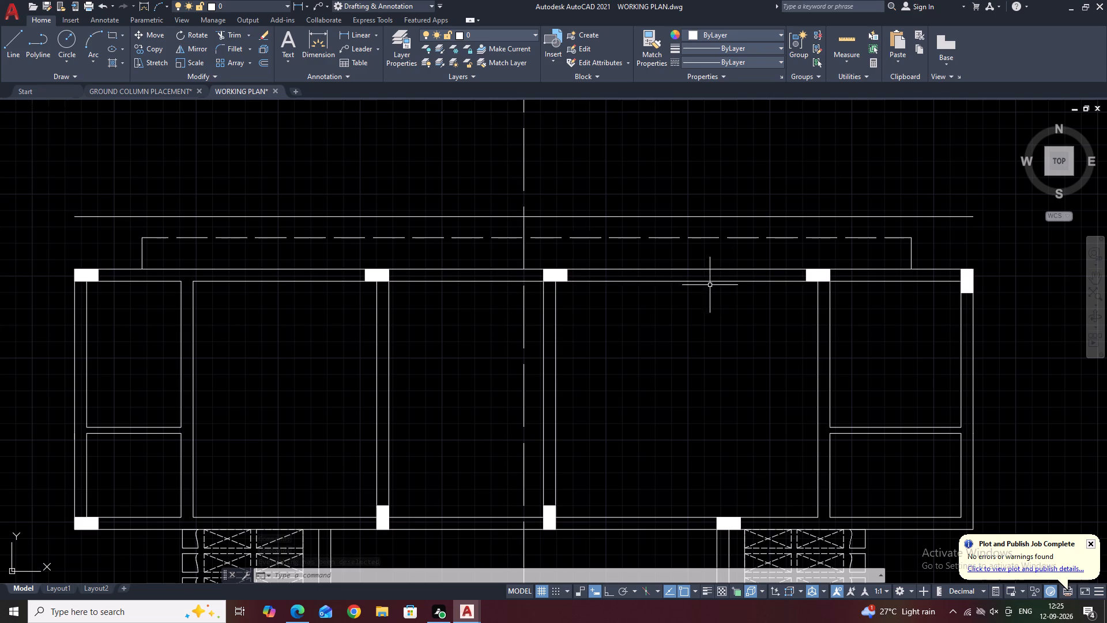
{"action": "middle_click_drag", "start_coordinate": [81, 277], "coordinate": [247, 265]}
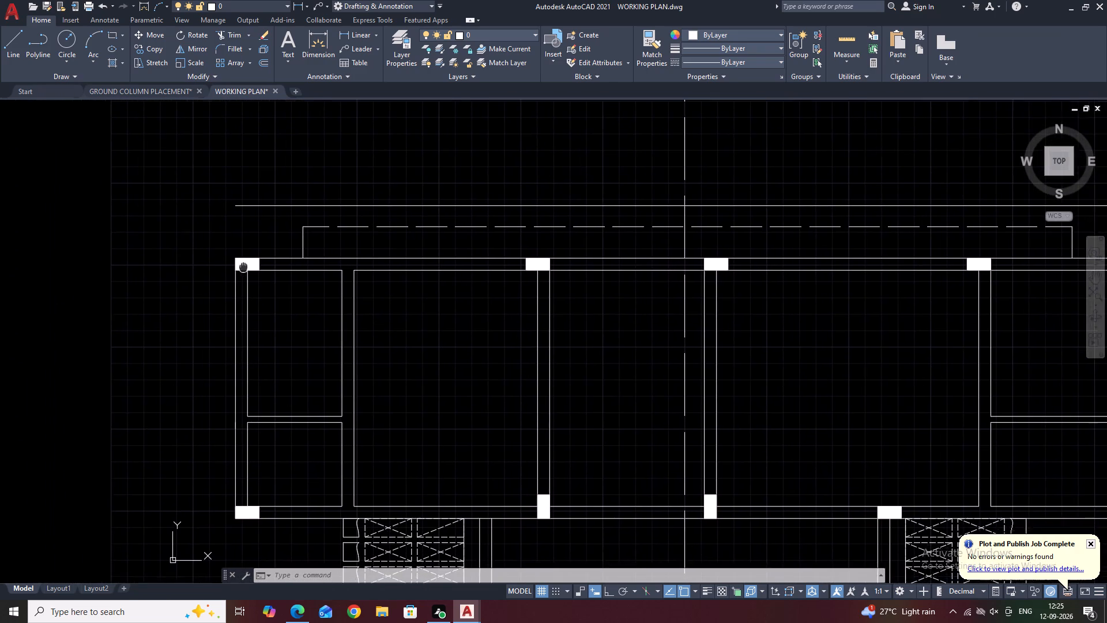
{"action": "middle_click_drag", "start_coordinate": [247, 265], "coordinate": [259, 265]}
{"action": "scroll", "coordinate": [270, 264], "scroll_direction": "up", "scroll_amount": 3}
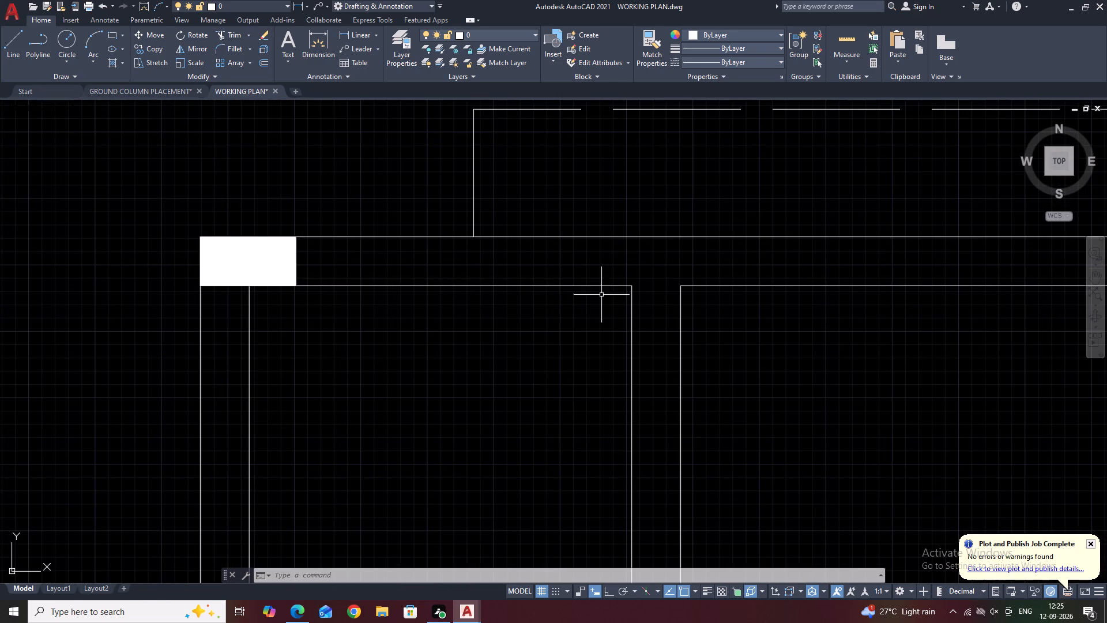
{"action": "middle_click_drag", "start_coordinate": [600, 297], "coordinate": [460, 301]}
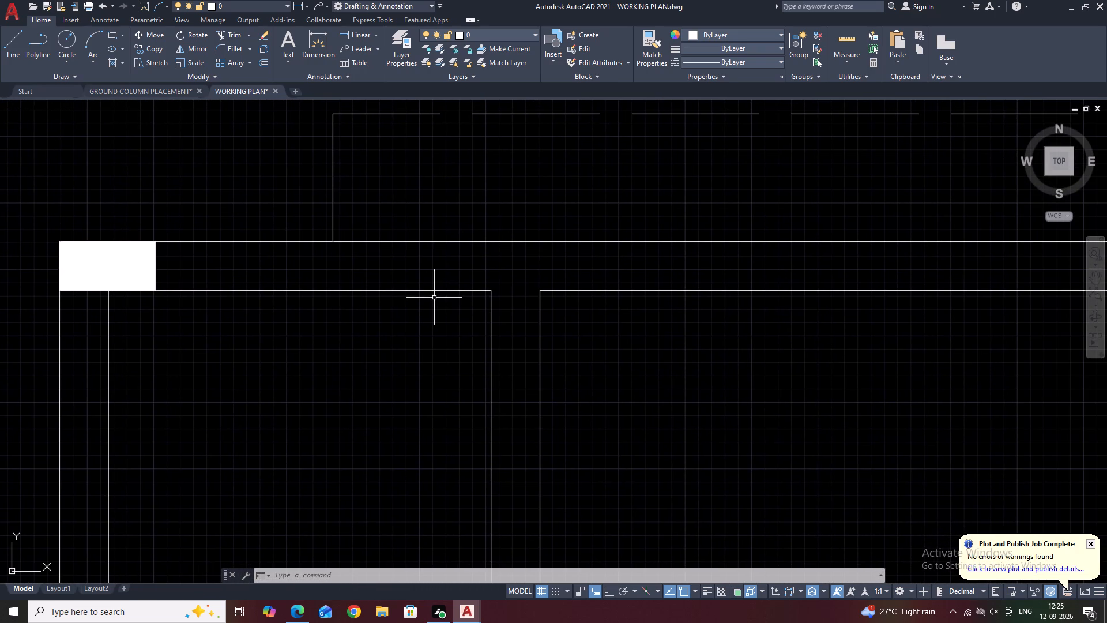
{"action": "middle_click_drag", "start_coordinate": [613, 277], "coordinate": [562, 273]}
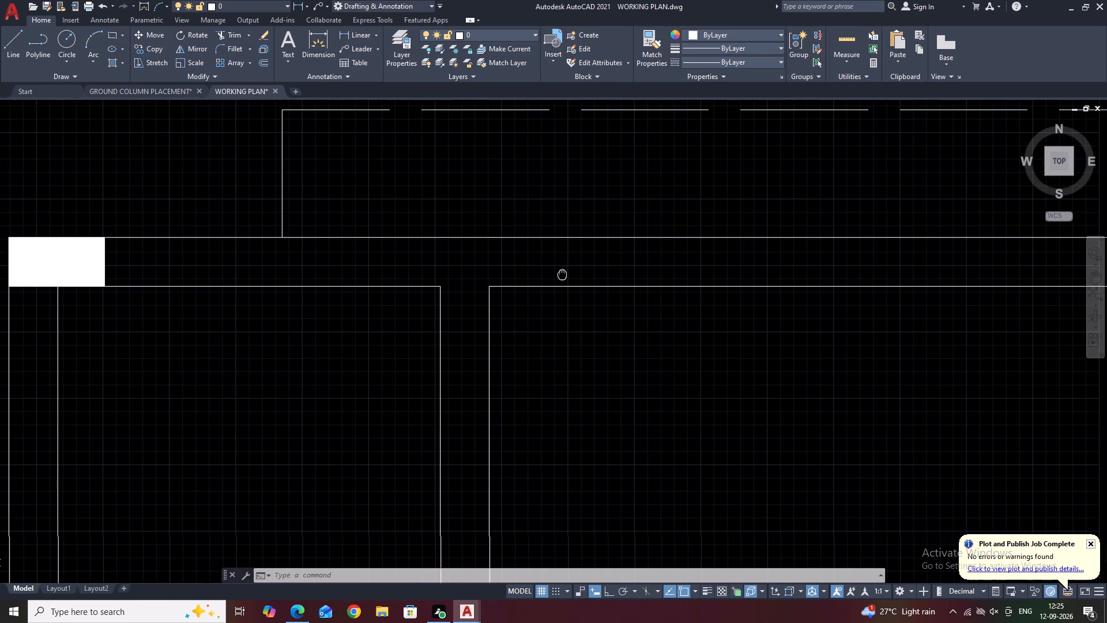
{"action": "middle_click_drag", "start_coordinate": [562, 273], "coordinate": [522, 283]}
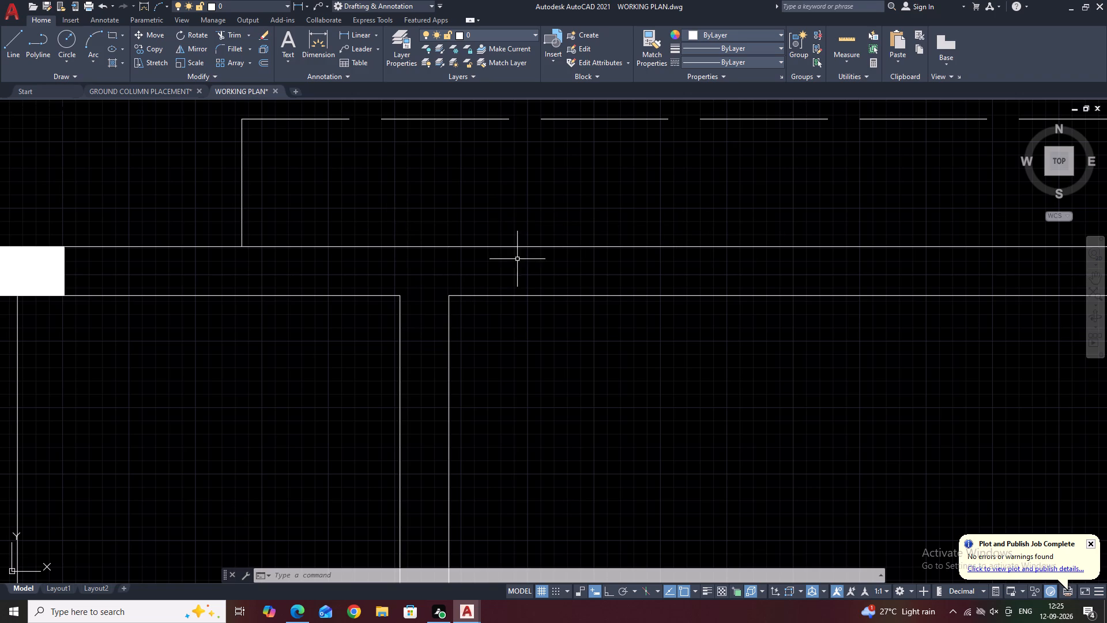
{"action": "scroll", "coordinate": [547, 243], "scroll_direction": "down", "scroll_amount": 3}
{"action": "middle_click_drag", "start_coordinate": [649, 275], "coordinate": [542, 266]}
{"action": "middle_click_drag", "start_coordinate": [850, 335], "coordinate": [686, 298]}
{"action": "middle_click_drag", "start_coordinate": [777, 320], "coordinate": [669, 272]}
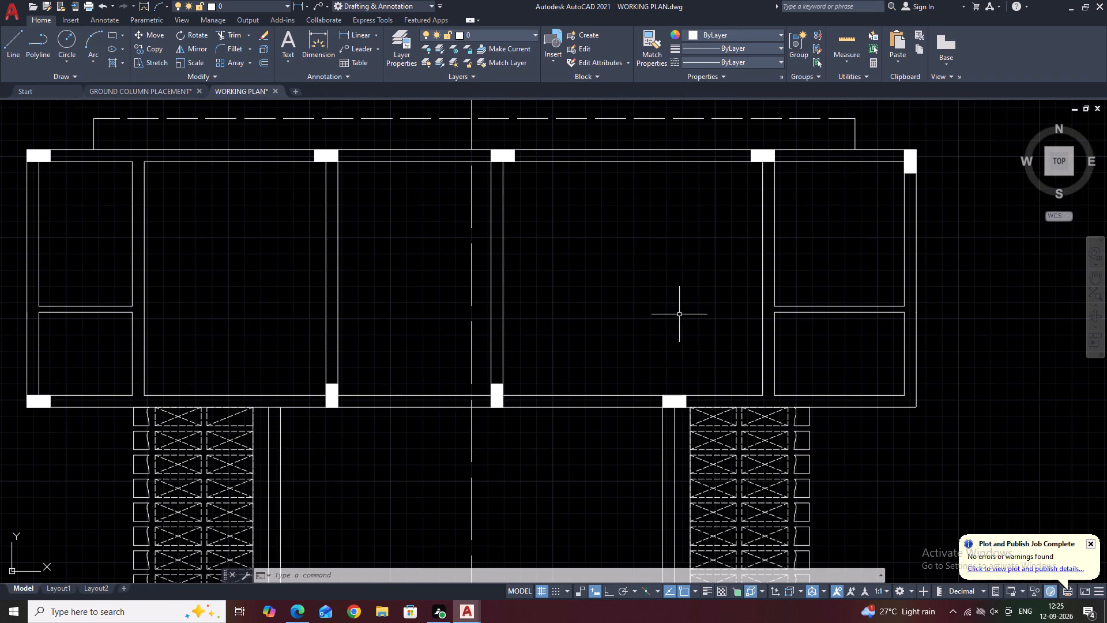
{"action": "middle_click_drag", "start_coordinate": [529, 284], "coordinate": [626, 301]}
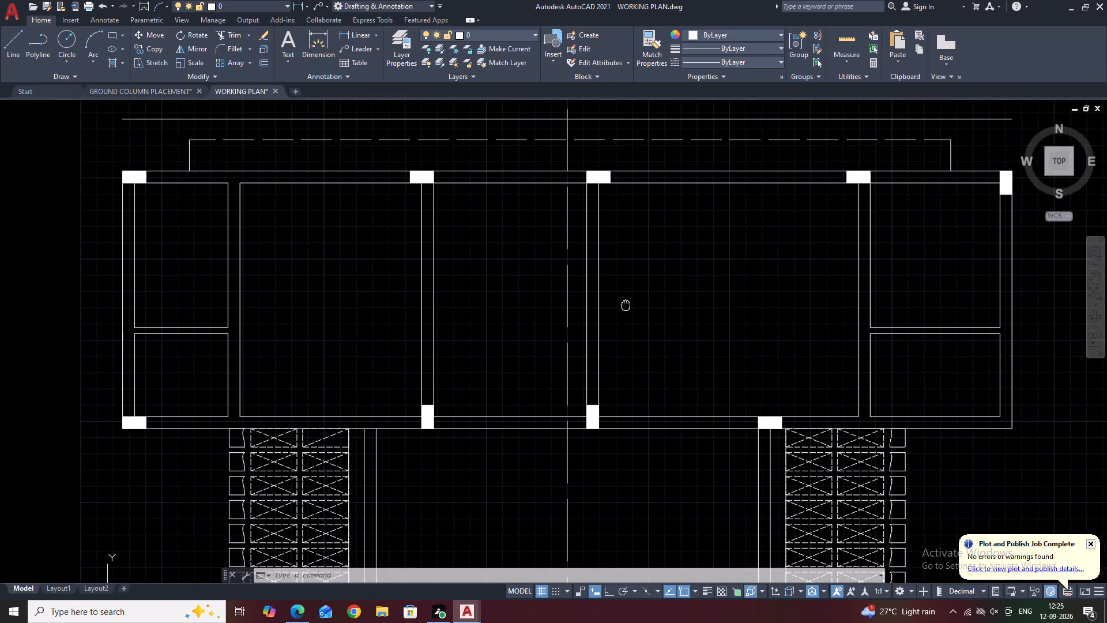
{"action": "middle_click_drag", "start_coordinate": [626, 301], "coordinate": [626, 291]}
{"action": "scroll", "coordinate": [831, 291], "scroll_direction": "down", "scroll_amount": 1}
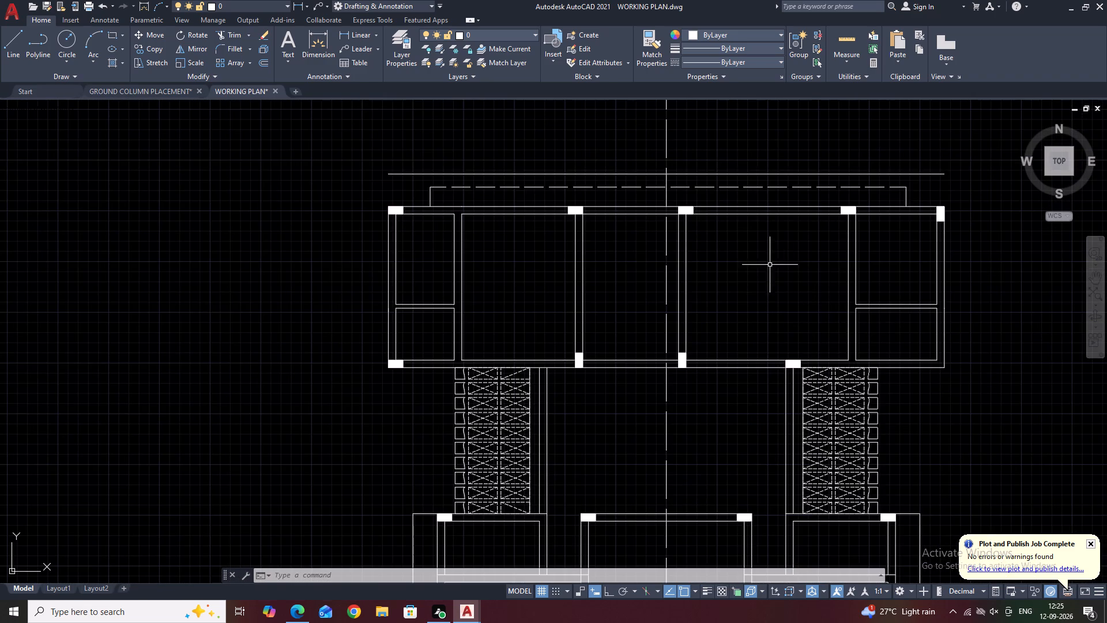
{"action": "middle_click_drag", "start_coordinate": [784, 269], "coordinate": [800, 310]}
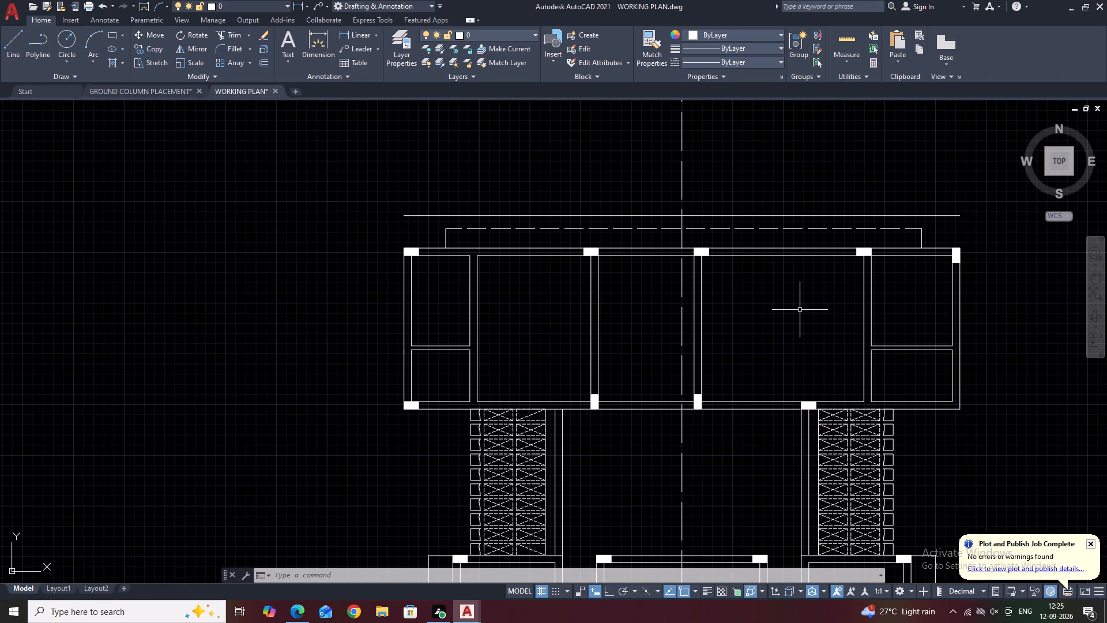
Insert the Door - Imperial block inside the upper block's large room just right of the centre line.
{"action": "key", "text": "t"}
{"action": "type", "text": "P"}
{"action": "key", "text": "space"}
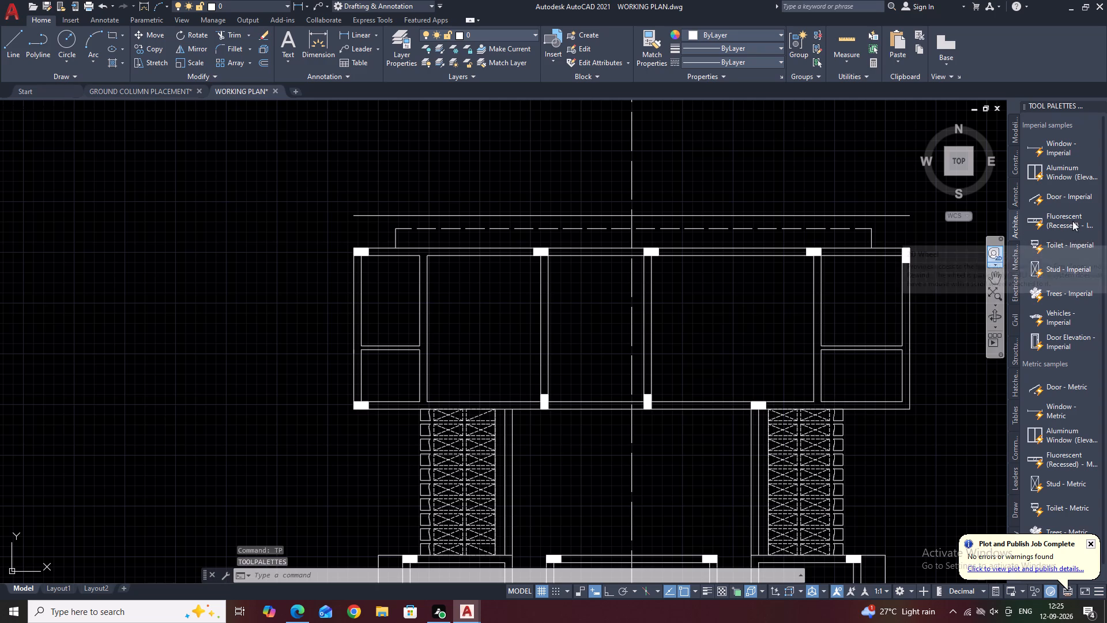
{"action": "left_click", "coordinate": [1070, 200]}
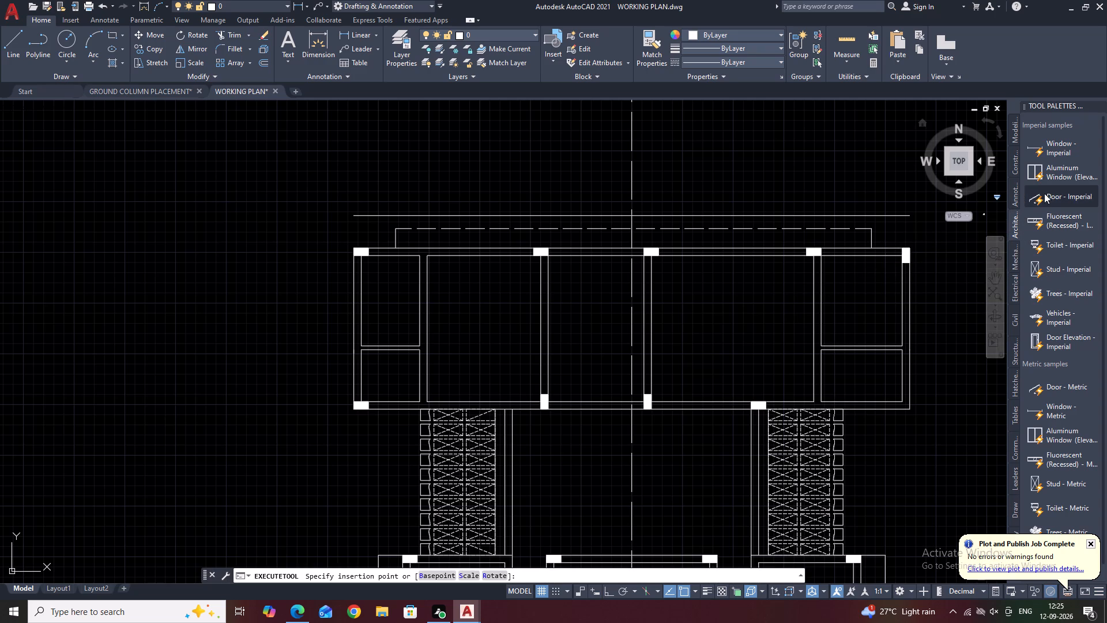
{"action": "left_click", "coordinate": [1055, 193]}
{"action": "scroll", "coordinate": [740, 299], "scroll_direction": "up", "scroll_amount": 1}
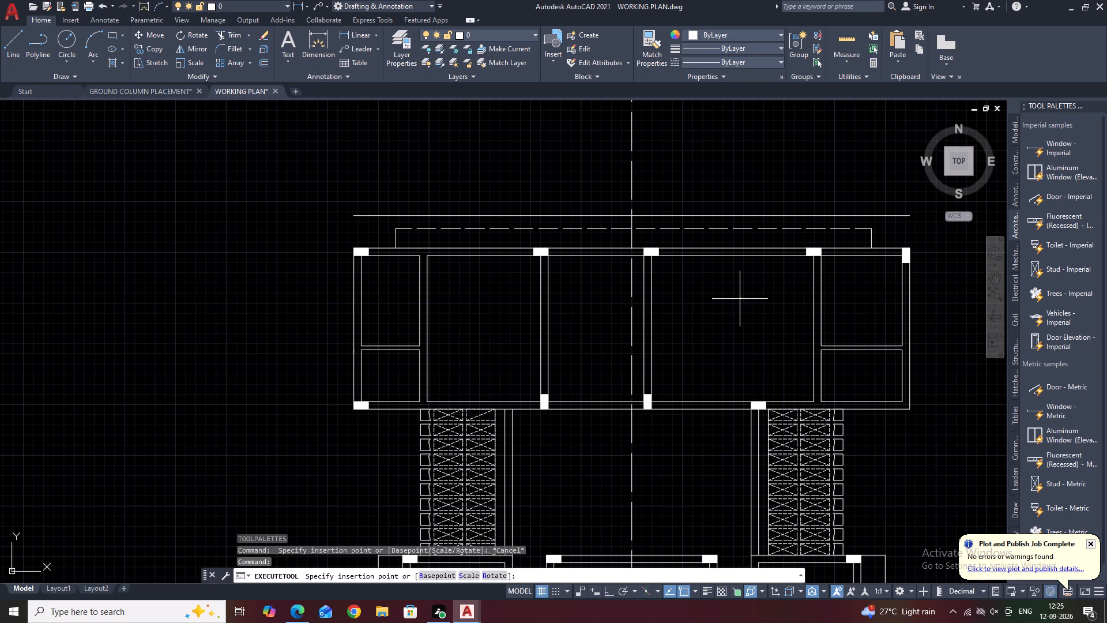
{"action": "left_click", "coordinate": [740, 299]}
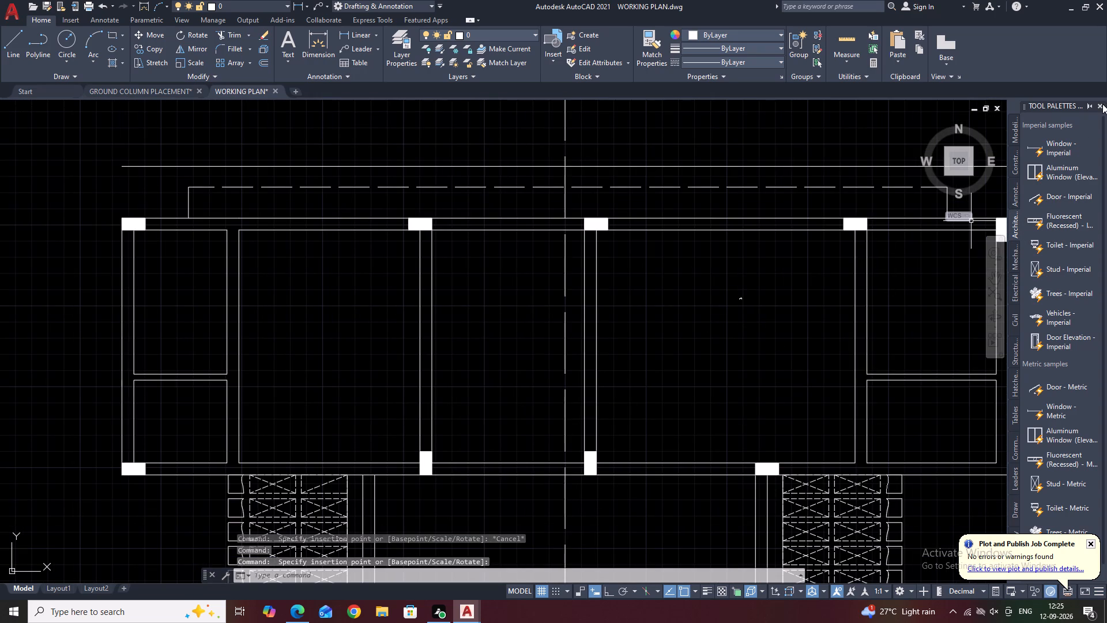
{"action": "left_click", "coordinate": [1102, 104]}
Set the inserted door block's opening angle to Open 90º.
{"action": "scroll", "coordinate": [770, 307], "scroll_direction": "up", "scroll_amount": 3}
{"action": "scroll", "coordinate": [865, 267], "scroll_direction": "up", "scroll_amount": 2}
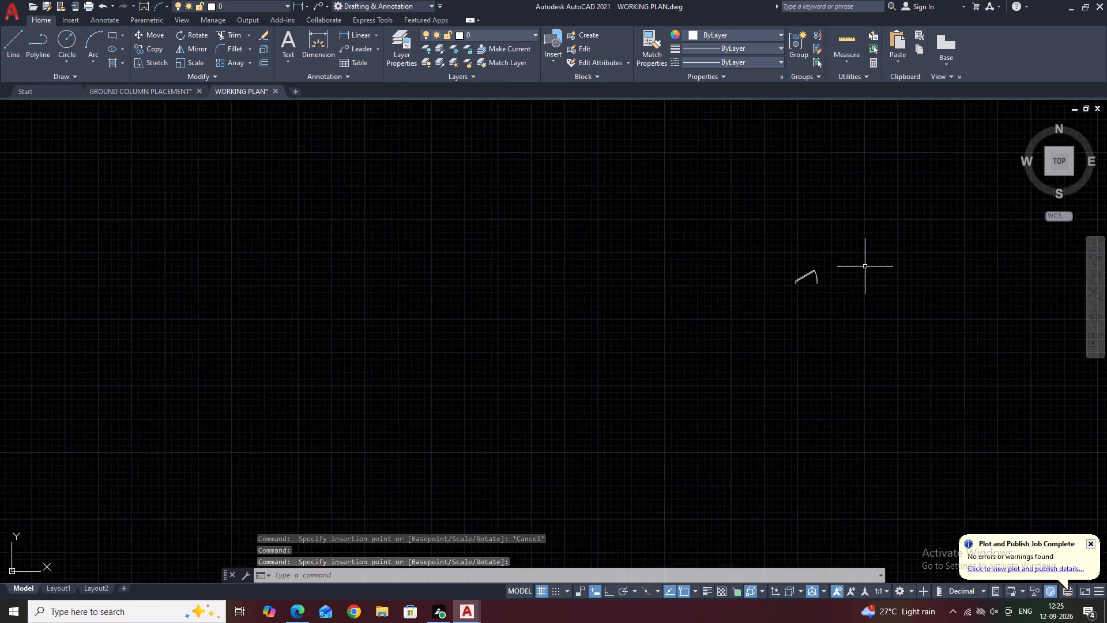
{"action": "scroll", "coordinate": [865, 267], "scroll_direction": "up", "scroll_amount": 1}
{"action": "left_click", "coordinate": [886, 226]}
{"action": "left_click", "coordinate": [624, 307]}
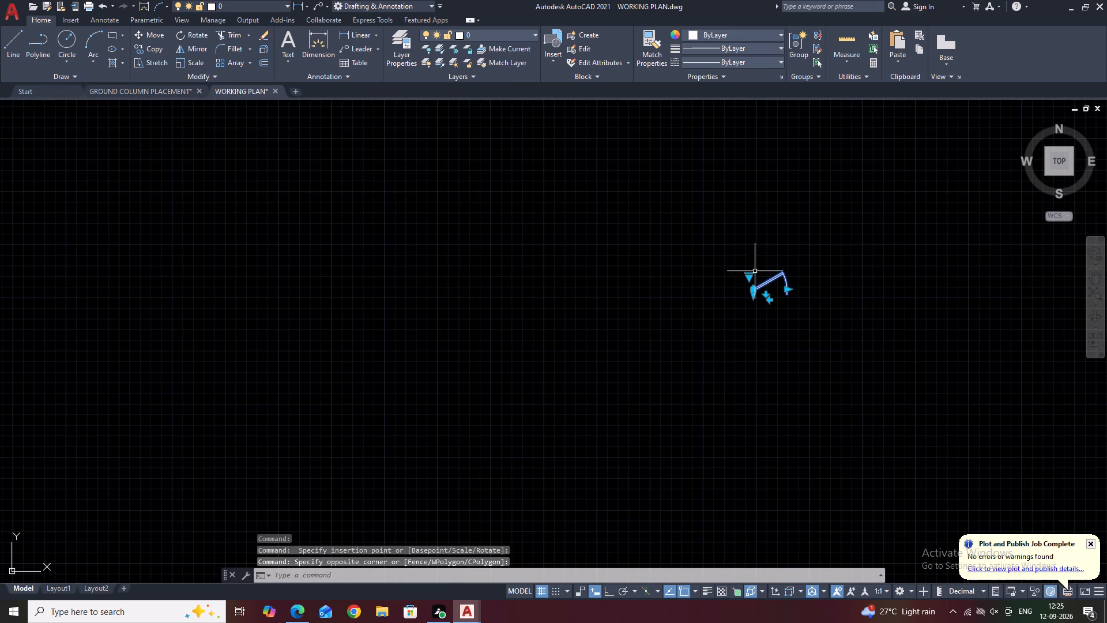
{"action": "left_click", "coordinate": [749, 277]}
{"action": "left_click", "coordinate": [773, 322]}
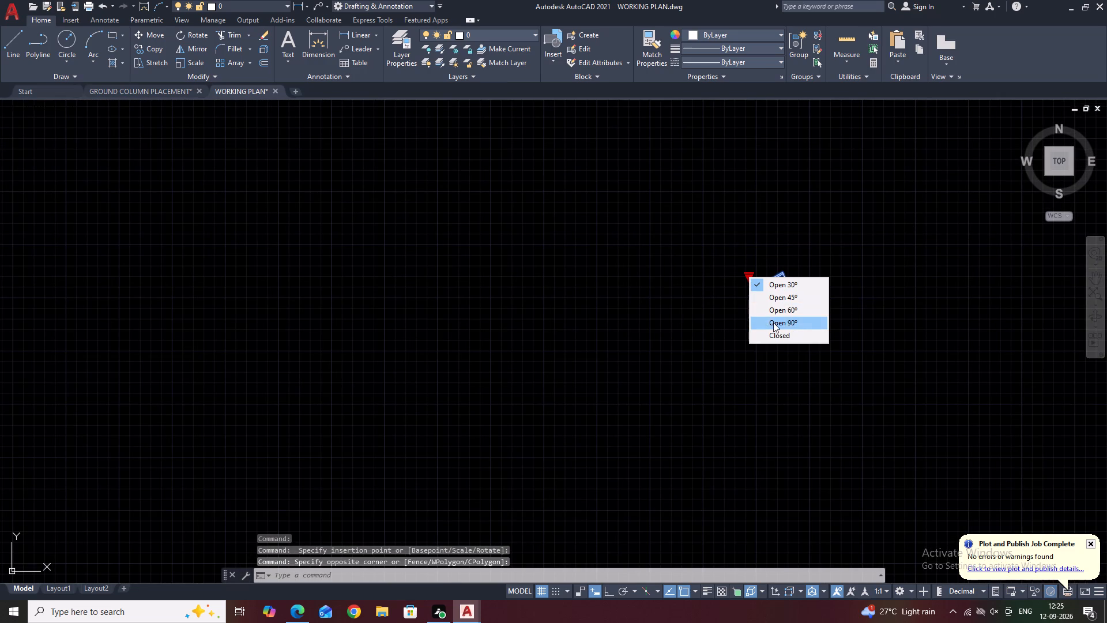
{"action": "left_click", "coordinate": [750, 279]}
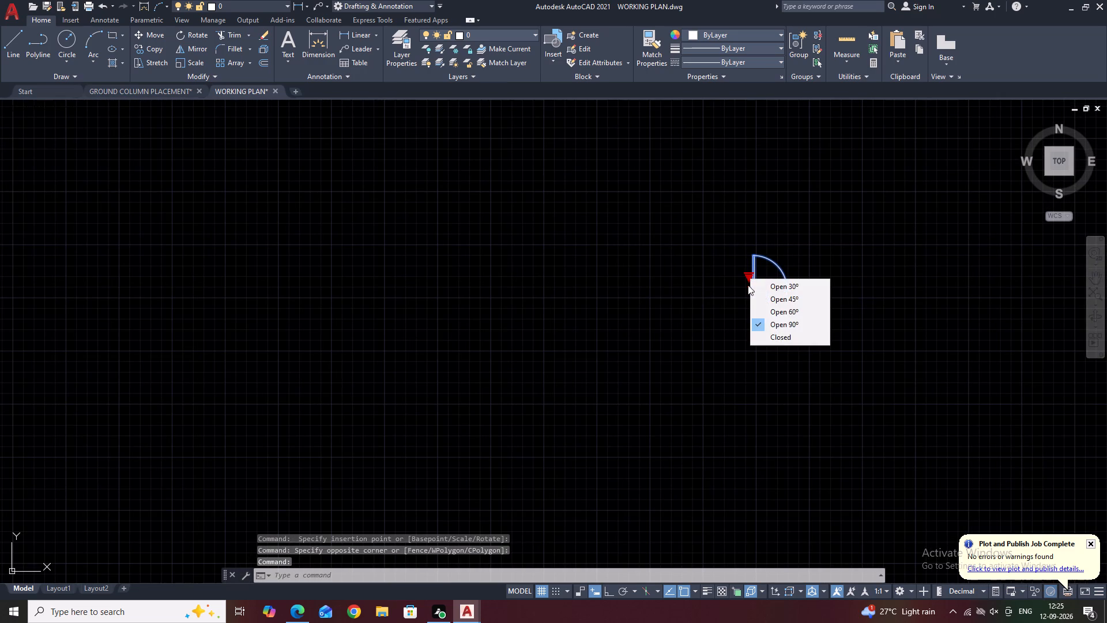
{"action": "left_click", "coordinate": [700, 271]}
{"action": "left_click", "coordinate": [727, 293]}
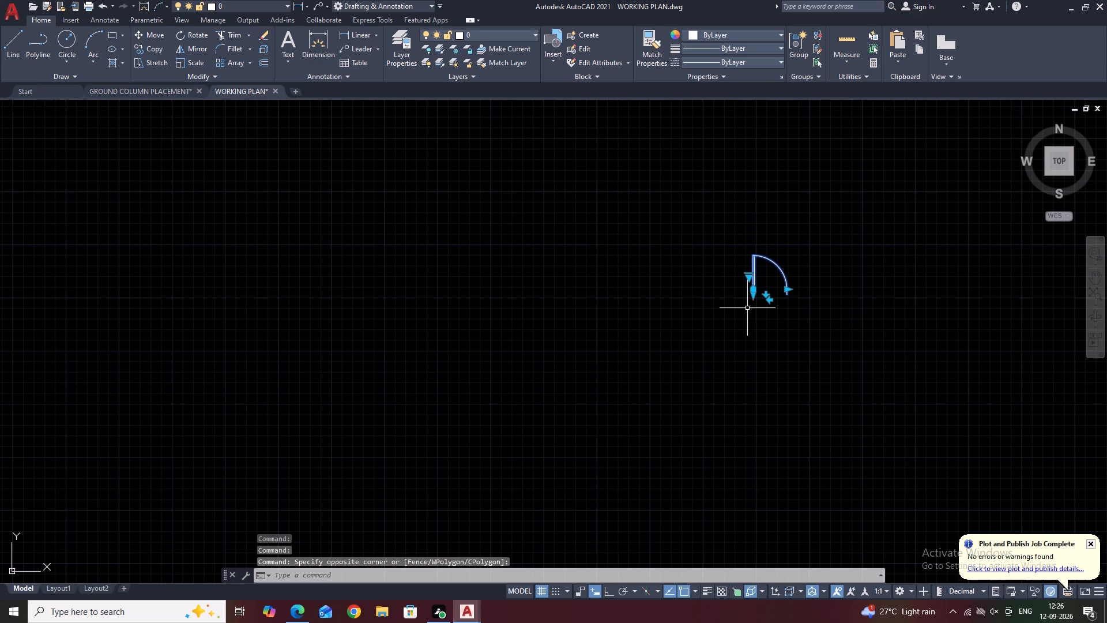
Scale the door block by reference from its lower-left end, using its opening width as reference and 915 as the new length.
{"action": "type", "text": "SC"}
{"action": "key", "text": "space"}
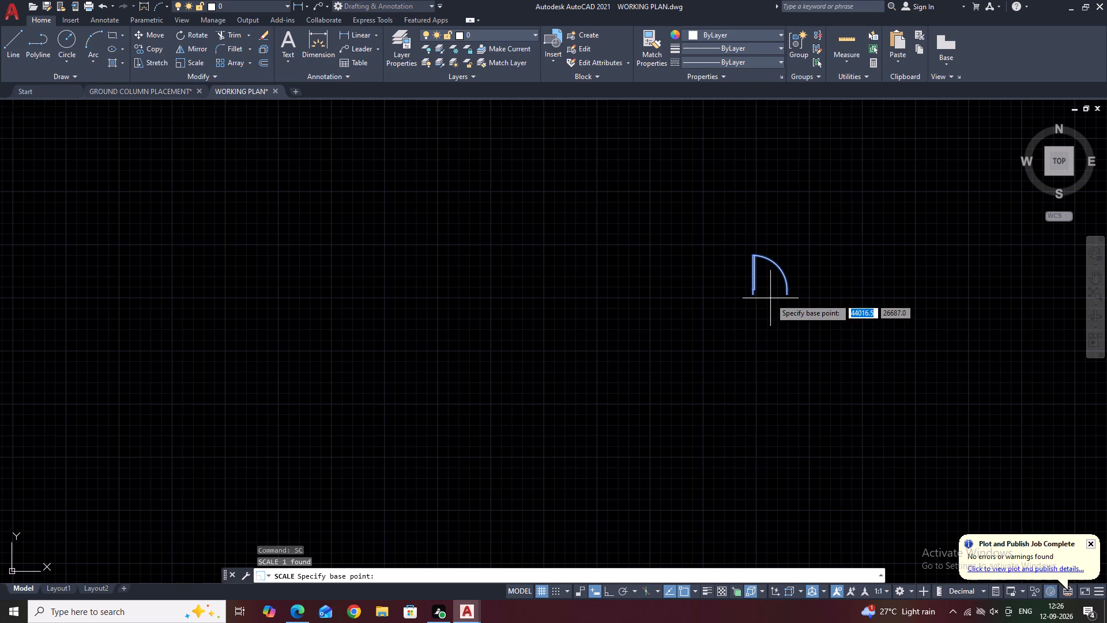
{"action": "left_click", "coordinate": [754, 294]}
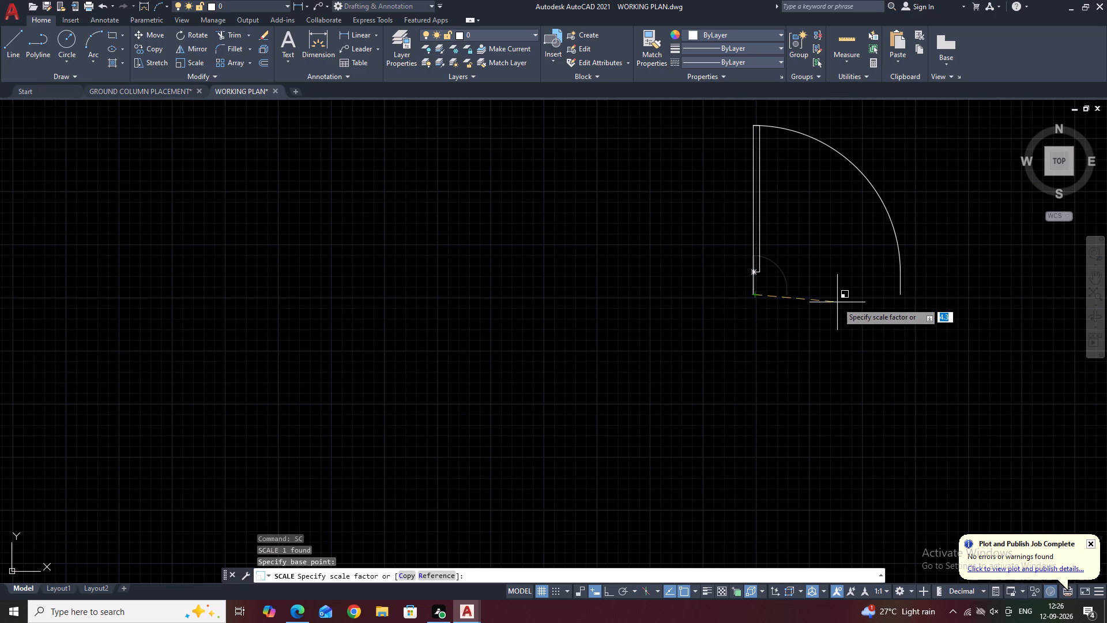
{"action": "type", "text": "R"}
{"action": "key", "text": "space"}
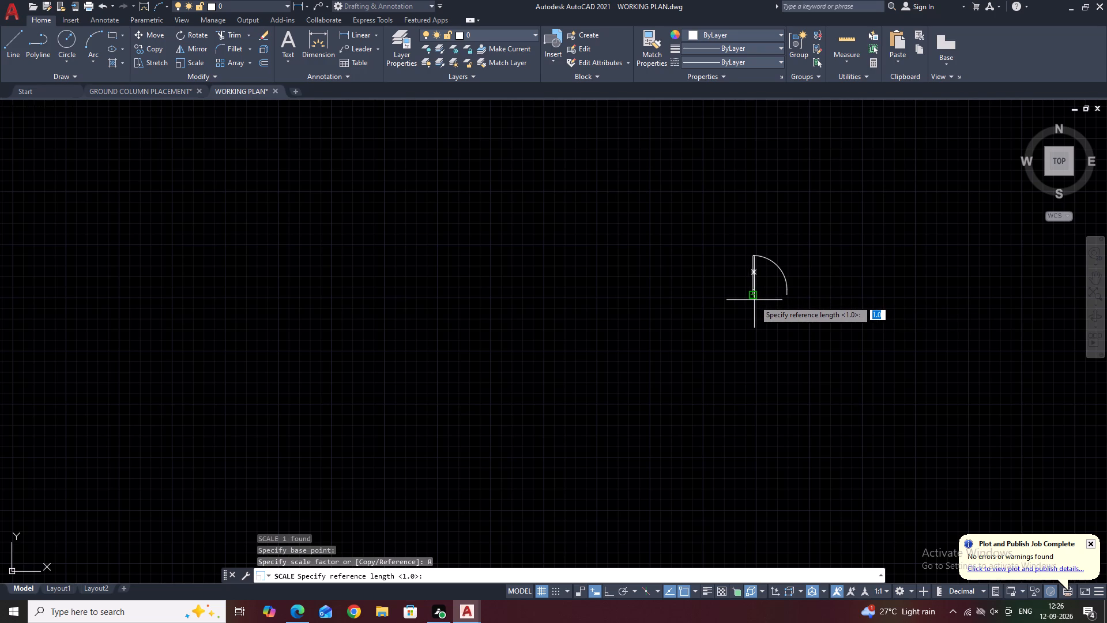
{"action": "scroll", "coordinate": [755, 296], "scroll_direction": "up", "scroll_amount": 3}
{"action": "left_click", "coordinate": [735, 287]}
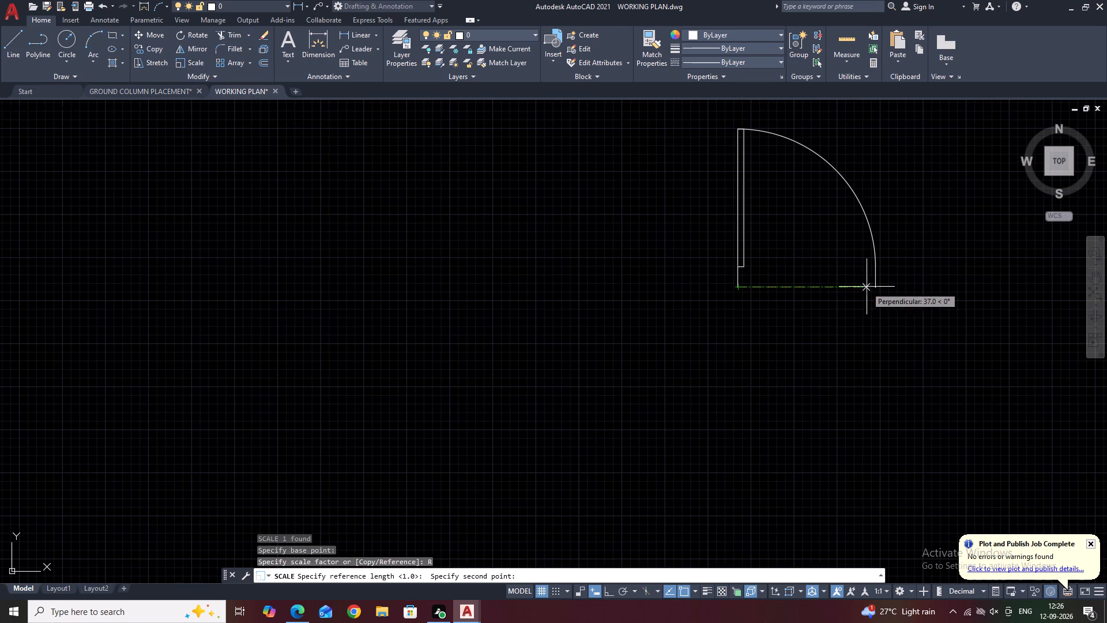
{"action": "left_click", "coordinate": [875, 288]}
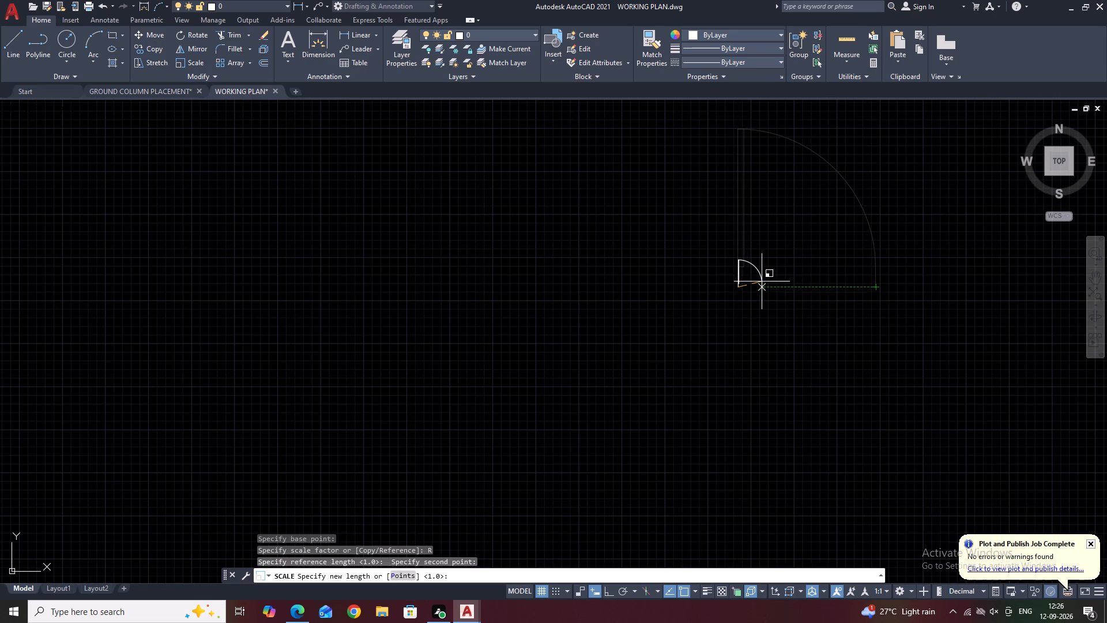
{"action": "key", "text": "F8"}
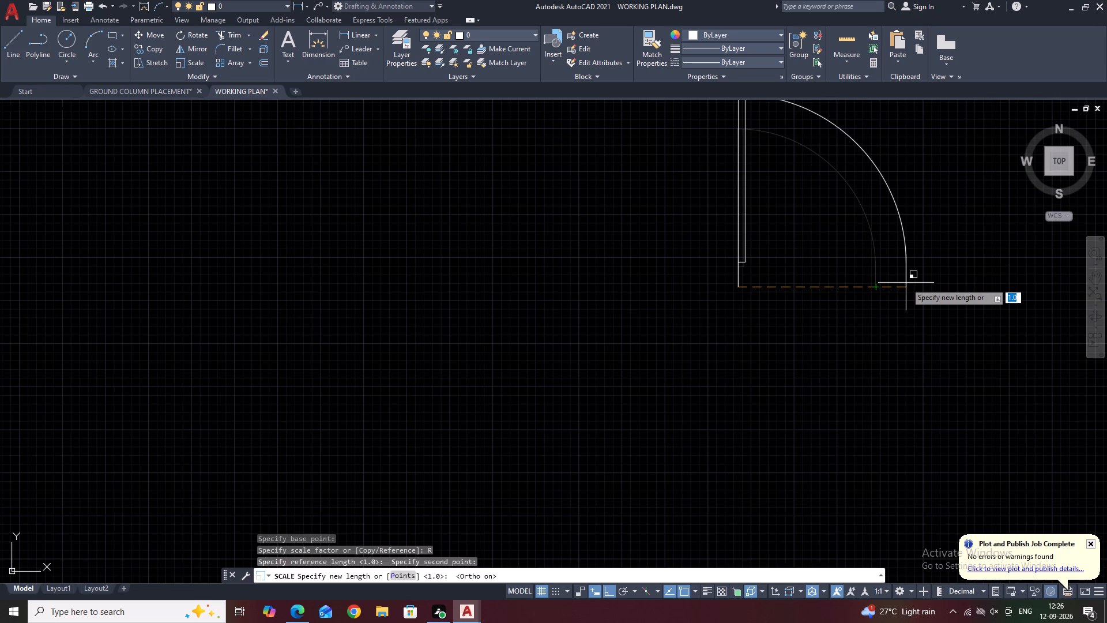
{"action": "key", "text": "9"}
{"action": "type", "text": "15"}
{"action": "key", "text": "Return"}
Move the 915 door block straight down within the large room, closer to the upper block's bottom wall.
{"action": "scroll", "coordinate": [814, 306], "scroll_direction": "down", "scroll_amount": 5}
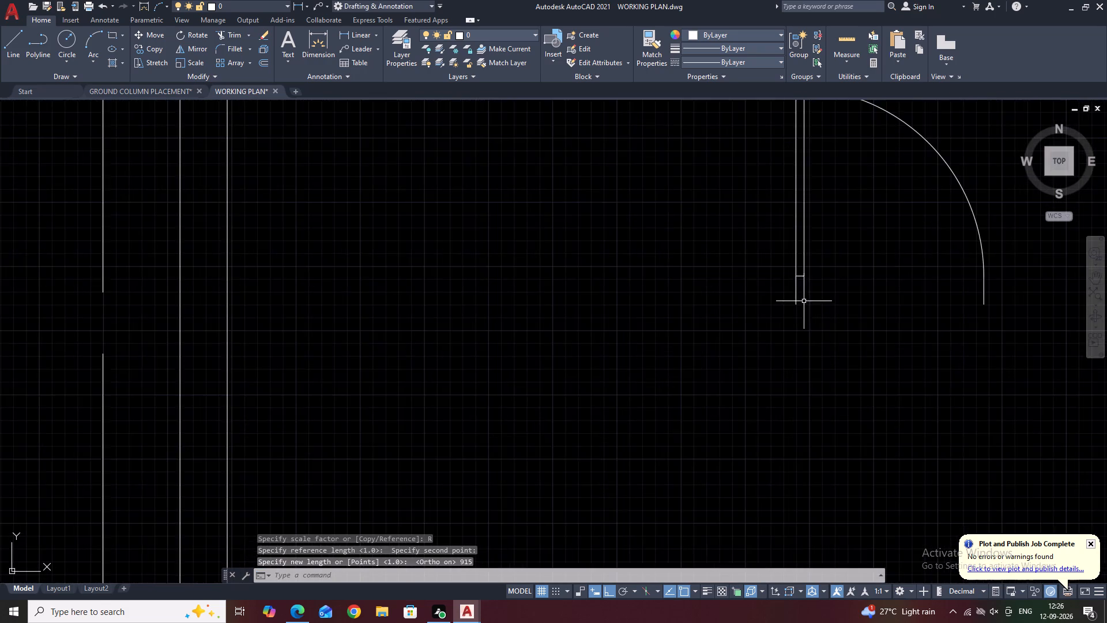
{"action": "scroll", "coordinate": [804, 301], "scroll_direction": "down", "scroll_amount": 4}
{"action": "middle_click_drag", "start_coordinate": [859, 303], "coordinate": [875, 220]}
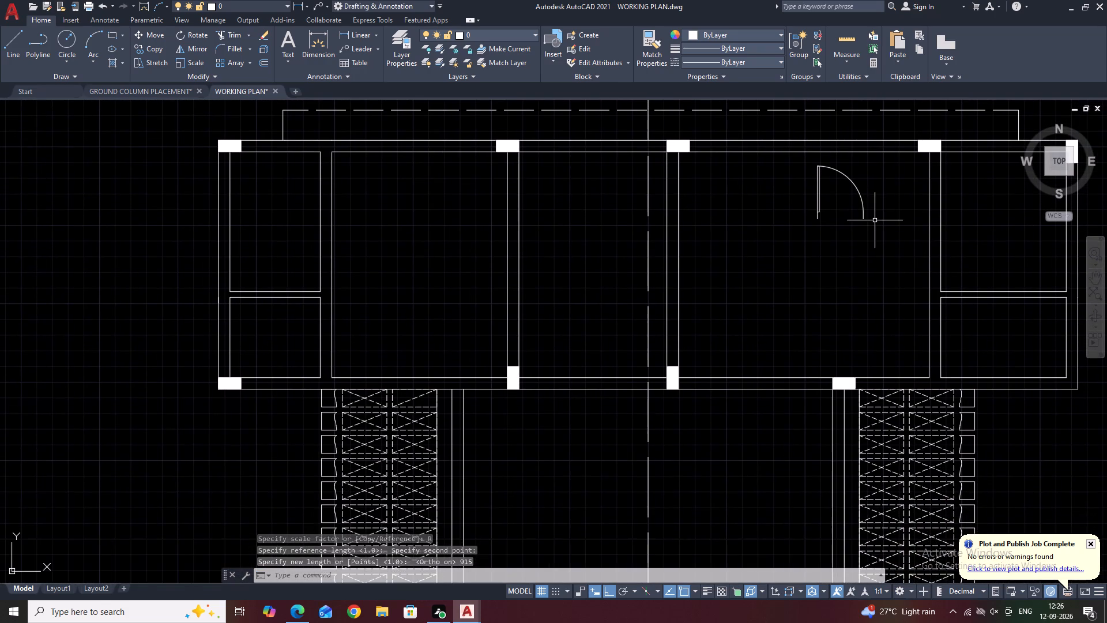
{"action": "middle_click_drag", "start_coordinate": [856, 226], "coordinate": [914, 247]}
{"action": "left_click", "coordinate": [947, 226]}
{"action": "left_click", "coordinate": [913, 237]}
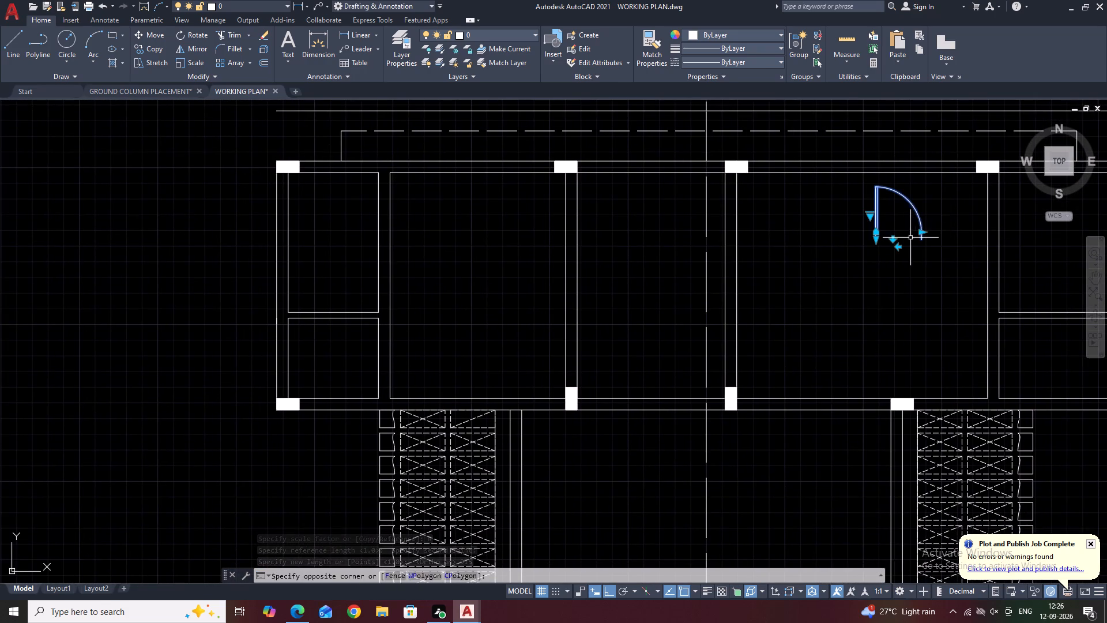
{"action": "middle_click_drag", "start_coordinate": [907, 221], "coordinate": [868, 213]}
{"action": "type", "text": "M"}
{"action": "key", "text": "space"}
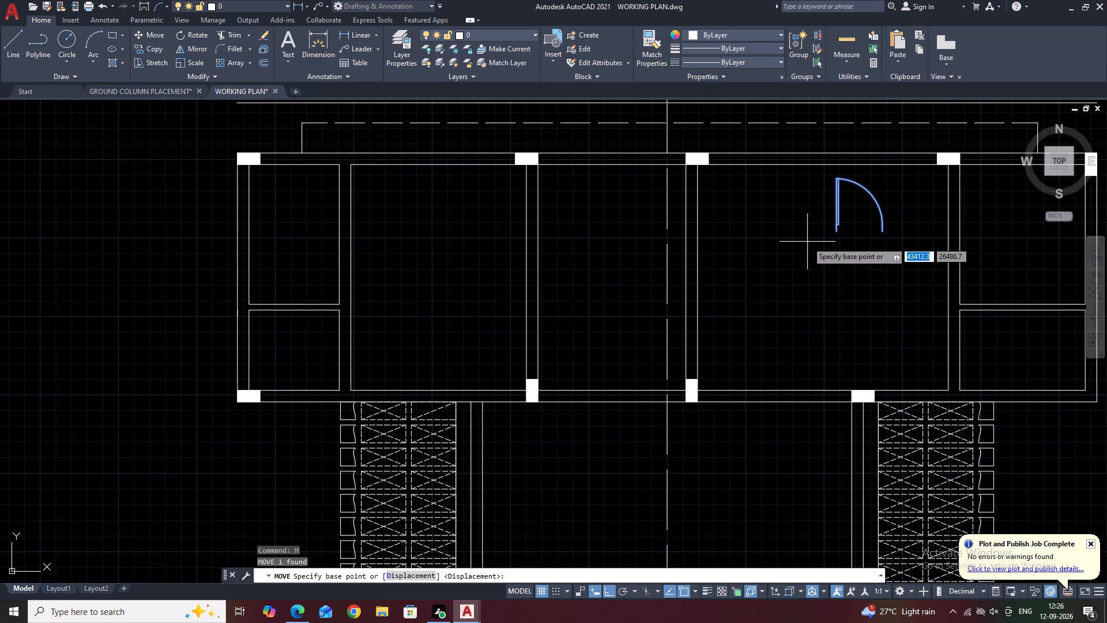
{"action": "left_click", "coordinate": [837, 232]}
{"action": "left_click", "coordinate": [765, 357]}
Mirror the door block about a vertical line through its opening's right end, keeping the source door.
{"action": "left_click", "coordinate": [873, 347]}
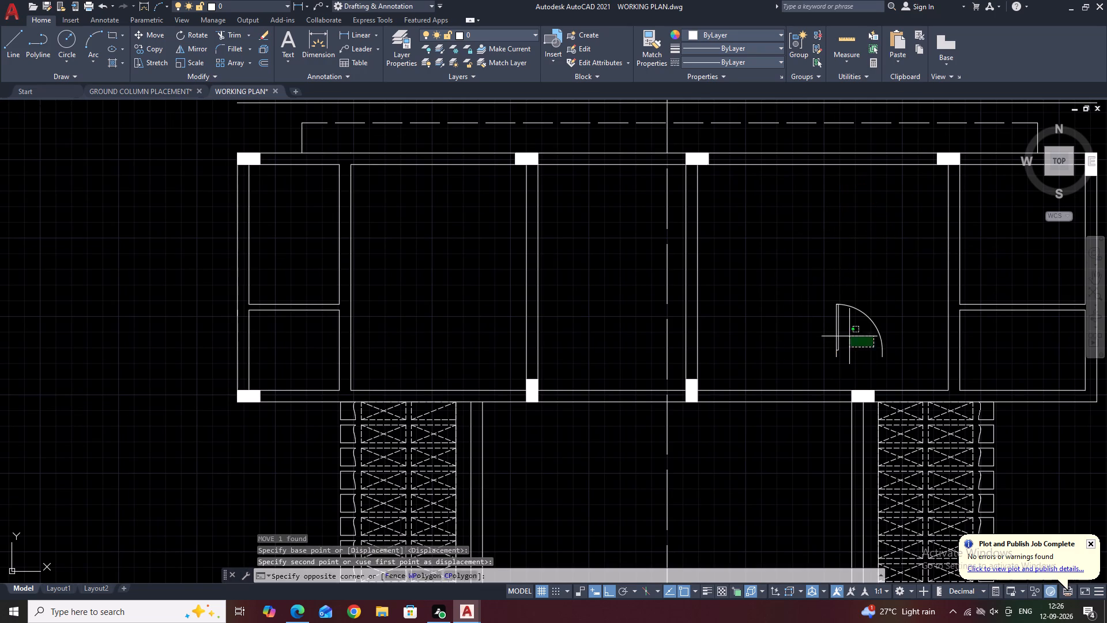
{"action": "left_click", "coordinate": [809, 324]}
{"action": "middle_click_drag", "start_coordinate": [929, 320], "coordinate": [812, 280]}
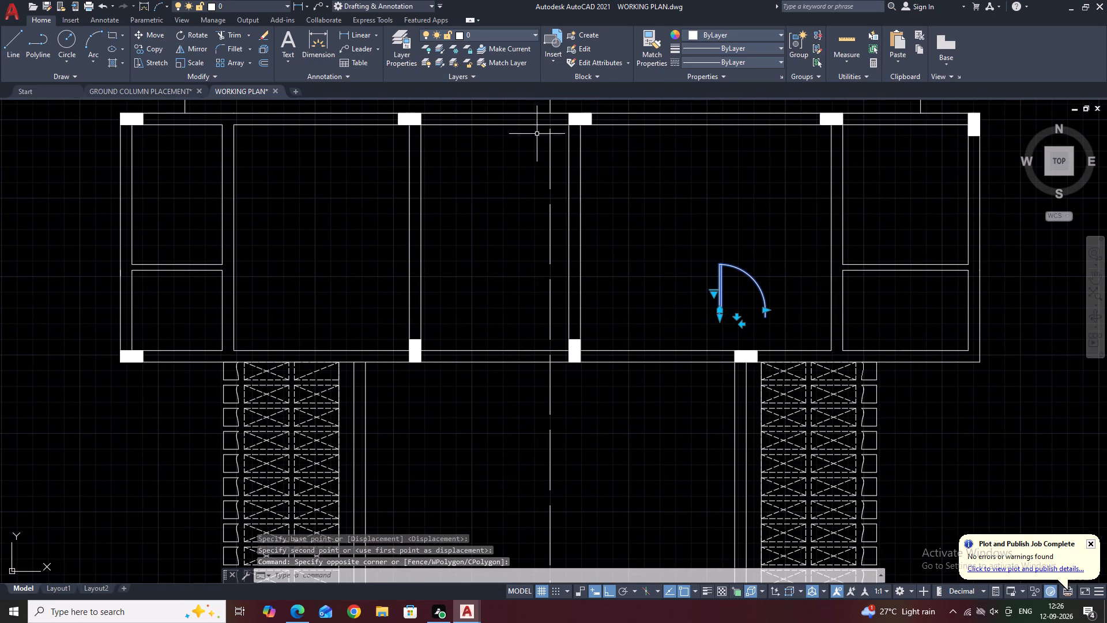
{"action": "left_click", "coordinate": [199, 46]}
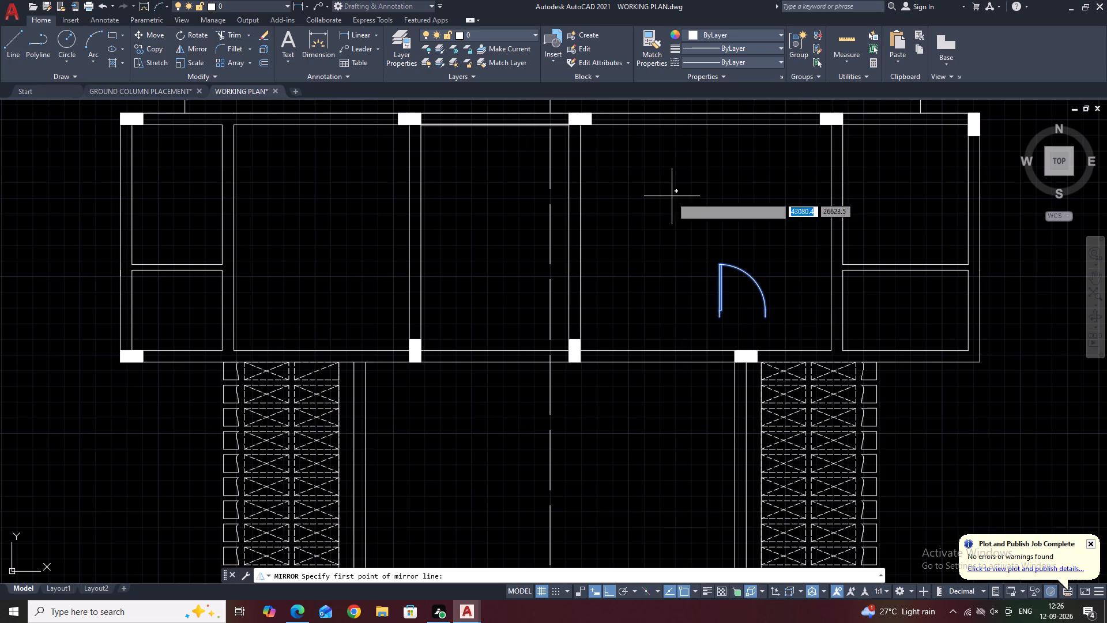
{"action": "left_click", "coordinate": [769, 320]}
{"action": "left_click", "coordinate": [774, 249]}
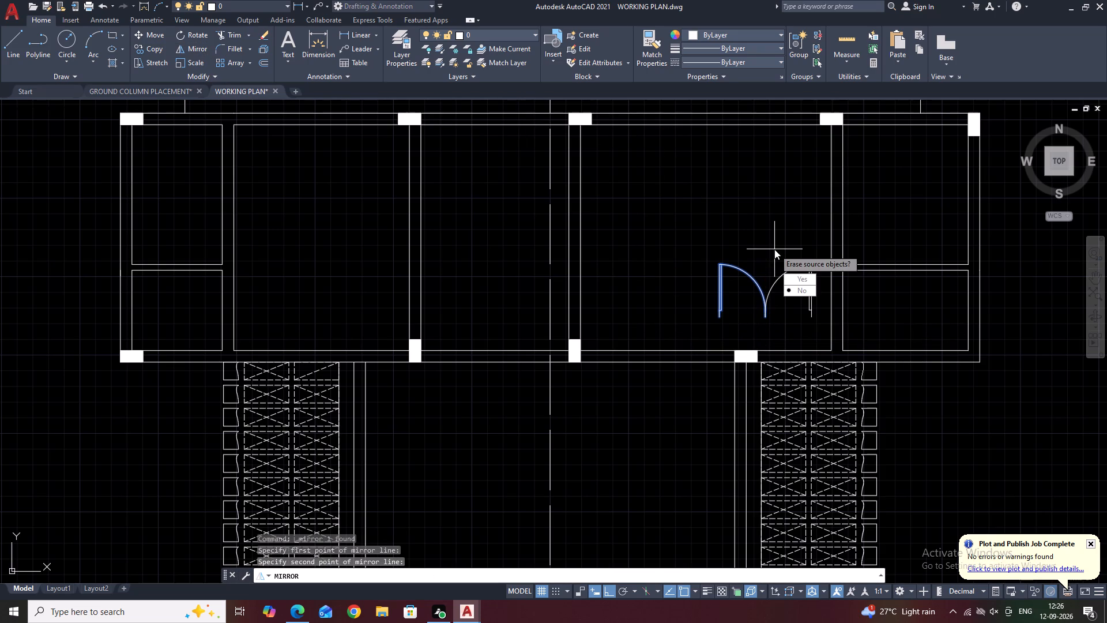
{"action": "left_click_drag", "start_coordinate": [802, 295], "coordinate": [774, 249]}
Move the mirrored door so its hinge end meets the lower-left corner of the bottom-wall column in the large room right of centre.
{"action": "middle_click_drag", "start_coordinate": [751, 233], "coordinate": [751, 224]}
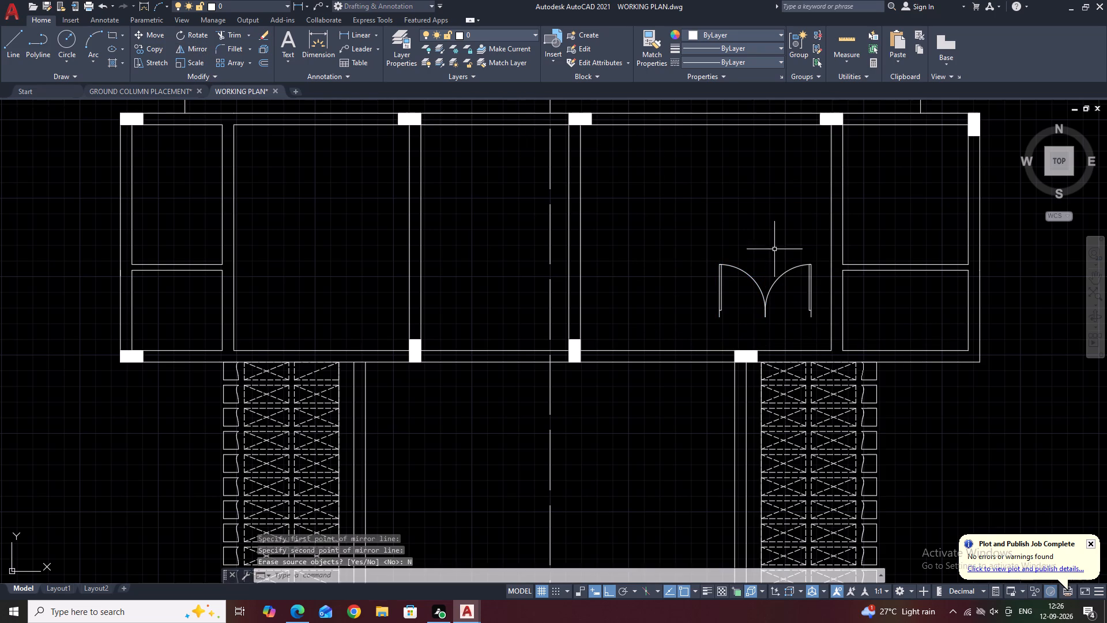
{"action": "middle_click_drag", "start_coordinate": [751, 224], "coordinate": [763, 163]}
{"action": "scroll", "coordinate": [775, 221], "scroll_direction": "up", "scroll_amount": 1}
{"action": "left_click_drag", "start_coordinate": [831, 238], "coordinate": [820, 216]}
{"action": "left_click", "coordinate": [798, 180]}
{"action": "middle_click_drag", "start_coordinate": [824, 217], "coordinate": [812, 147]}
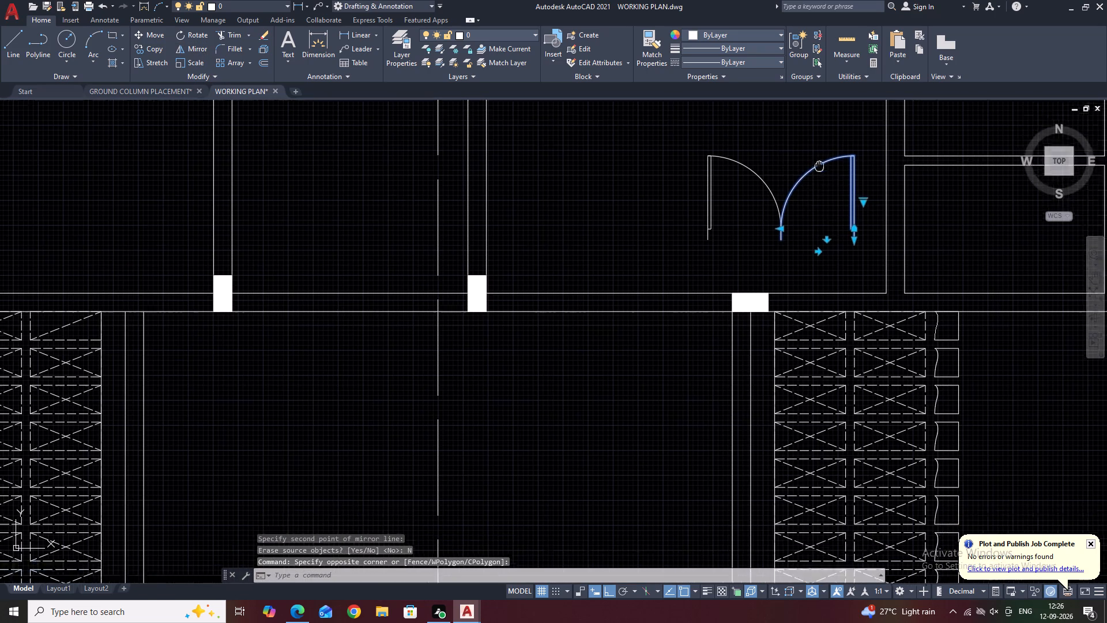
{"action": "left_click", "coordinate": [148, 34]}
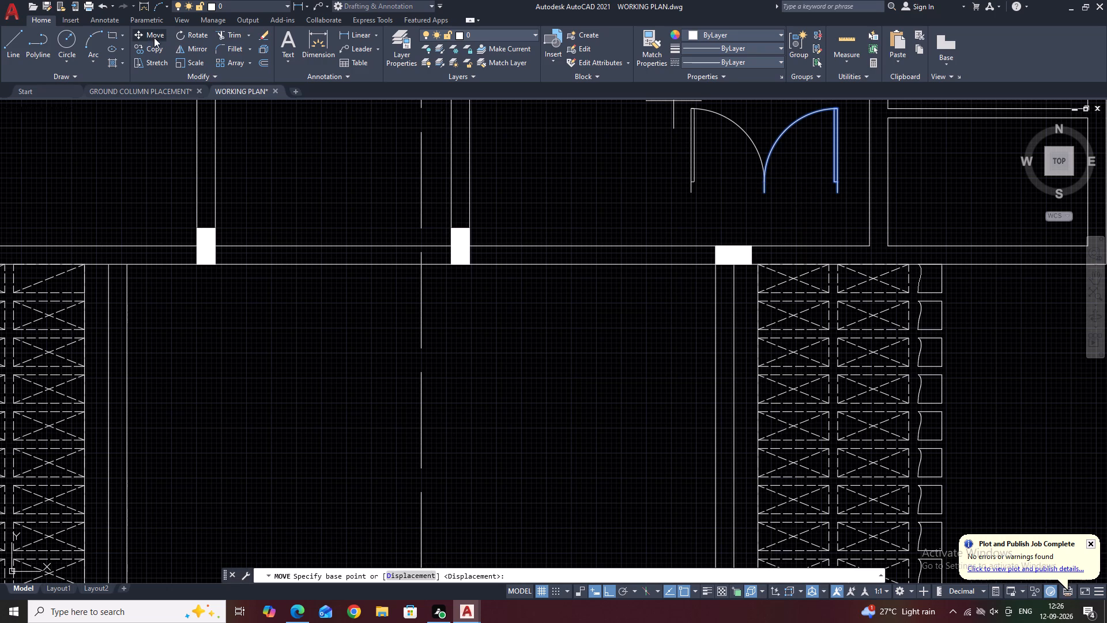
{"action": "left_click", "coordinate": [840, 191]}
{"action": "left_click", "coordinate": [718, 264]}
Copy the bottom-wall door from its hinge end to the column left of the centre line on the same wall.
{"action": "middle_click_drag", "start_coordinate": [717, 167], "coordinate": [757, 228]}
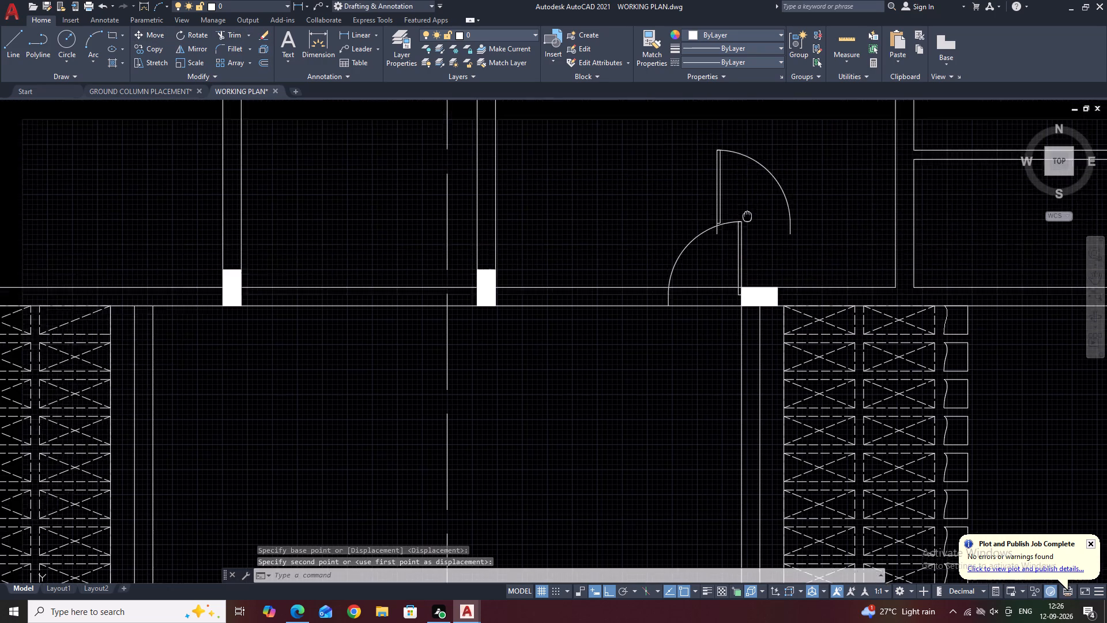
{"action": "middle_click_drag", "start_coordinate": [757, 228], "coordinate": [826, 279]}
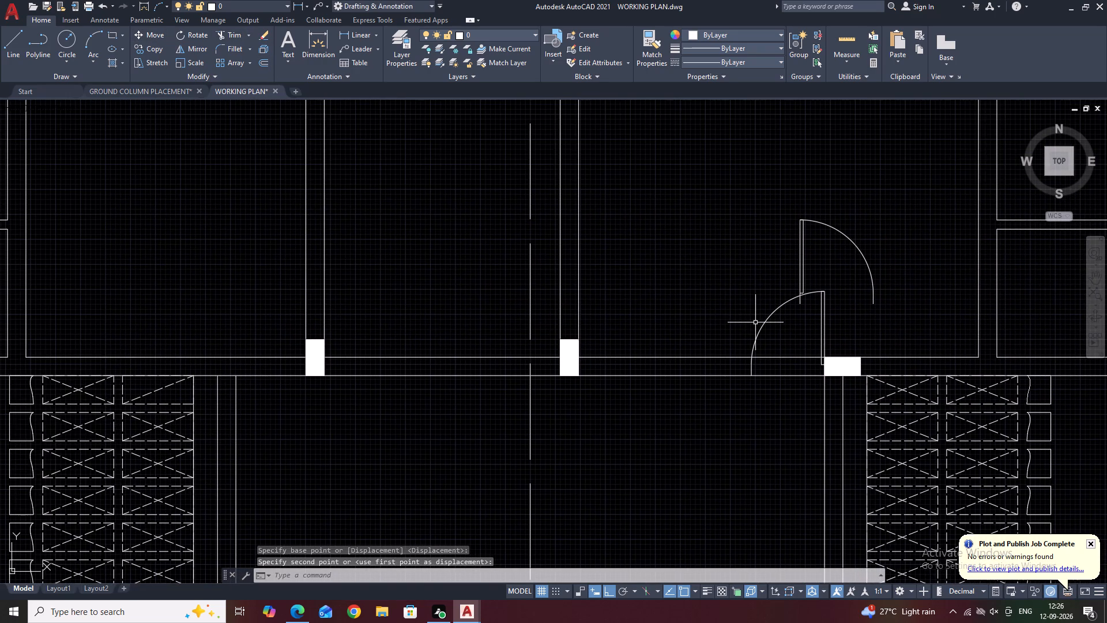
{"action": "middle_click_drag", "start_coordinate": [756, 322], "coordinate": [769, 349]}
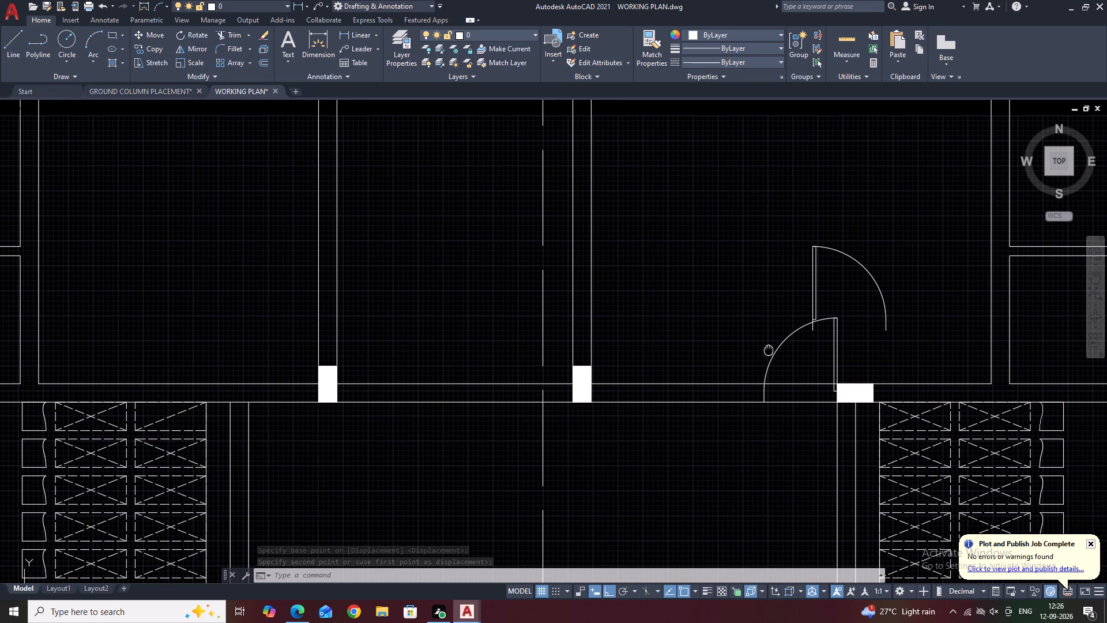
{"action": "middle_click_drag", "start_coordinate": [769, 349], "coordinate": [769, 347]}
{"action": "left_click", "coordinate": [832, 283]}
{"action": "left_click", "coordinate": [833, 278]}
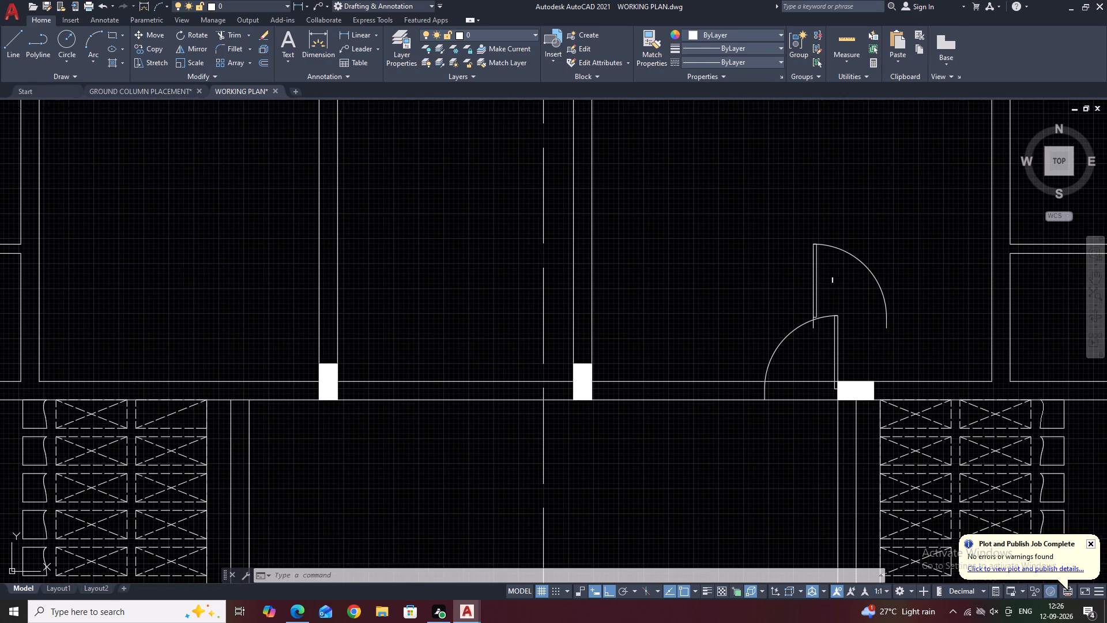
{"action": "left_click", "coordinate": [840, 339]}
{"action": "left_click", "coordinate": [839, 339]}
{"action": "left_click", "coordinate": [836, 337]}
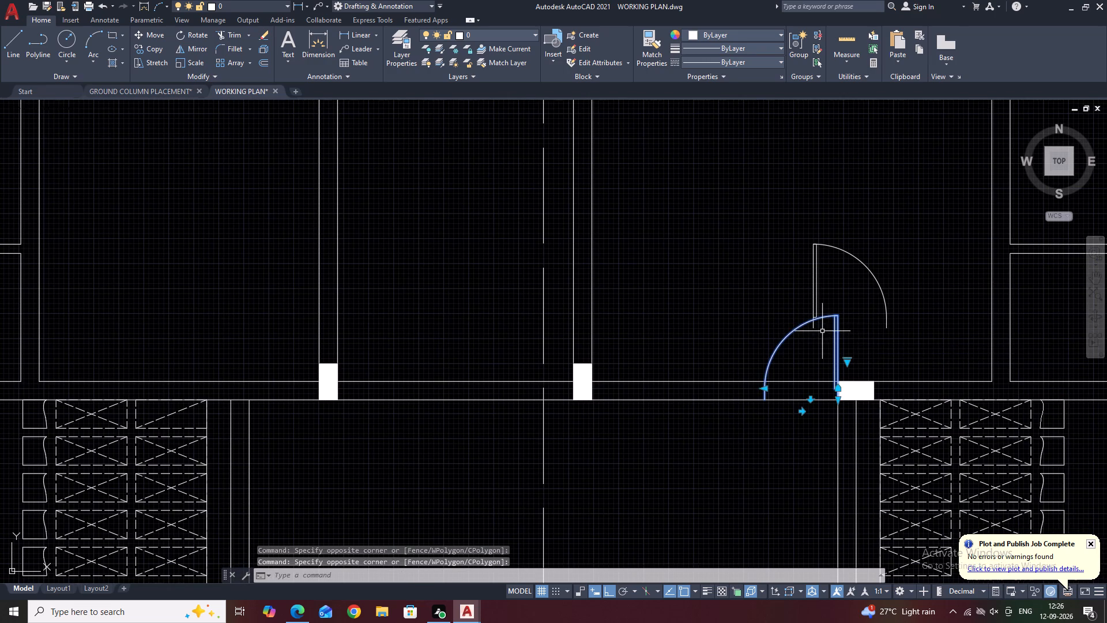
{"action": "left_click", "coordinate": [160, 51]}
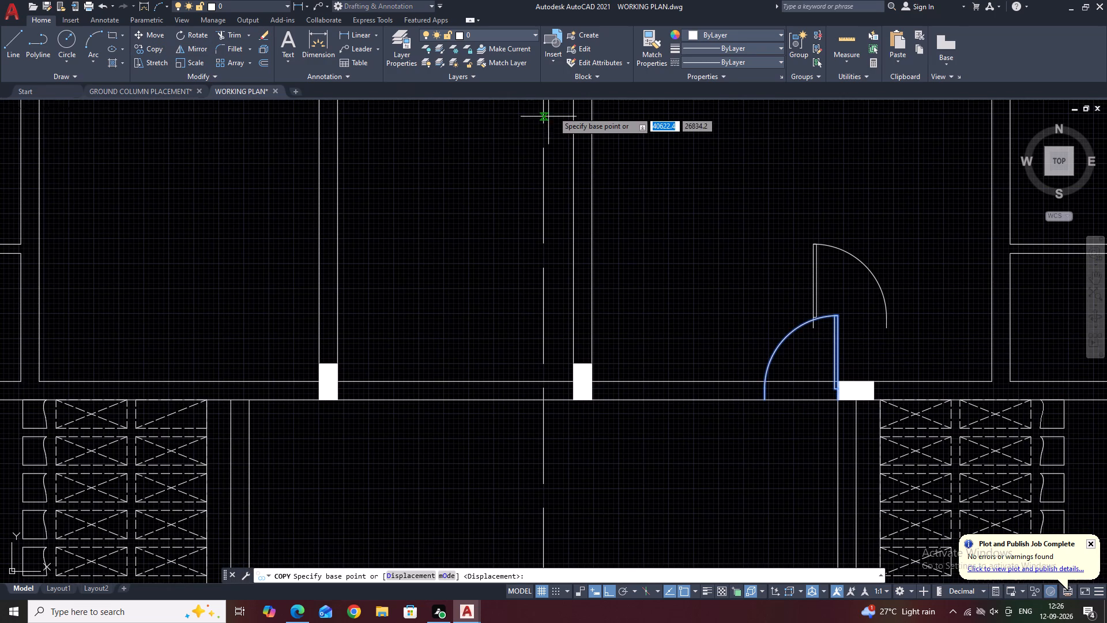
{"action": "left_click", "coordinate": [839, 400]}
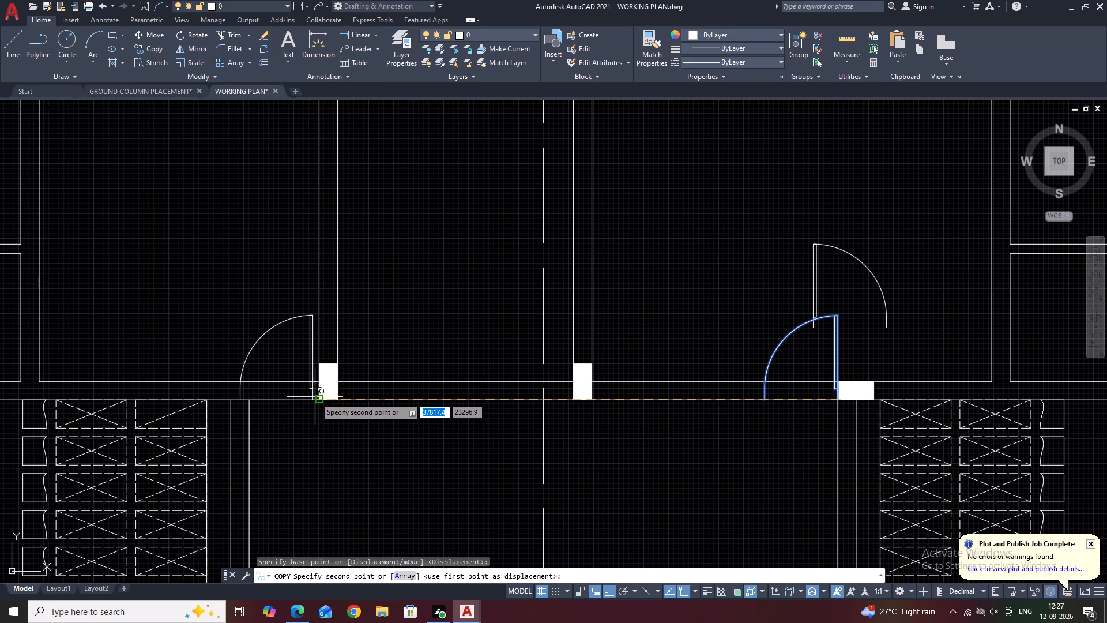
{"action": "left_click", "coordinate": [321, 398]}
{"action": "right_click", "coordinate": [468, 317]}
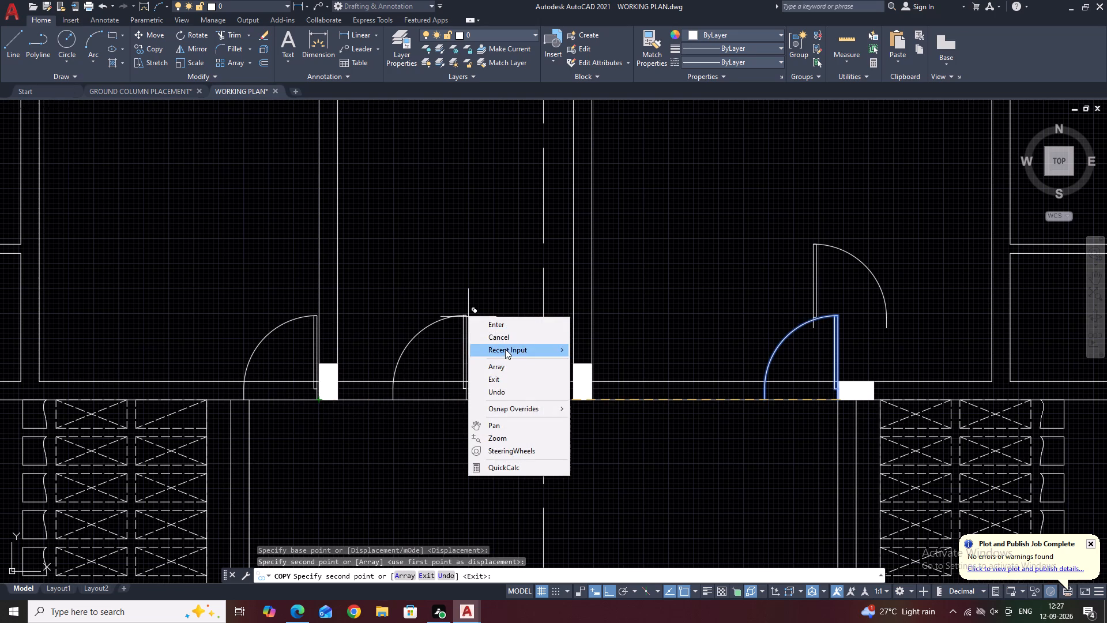
{"action": "left_click", "coordinate": [507, 332]}
Move the copied door so its hinge end meets the lower-left corner of the bottom-wall column left of the centre line.
{"action": "middle_click_drag", "start_coordinate": [480, 348], "coordinate": [688, 283]}
{"action": "scroll", "coordinate": [489, 314], "scroll_direction": "up", "scroll_amount": 3}
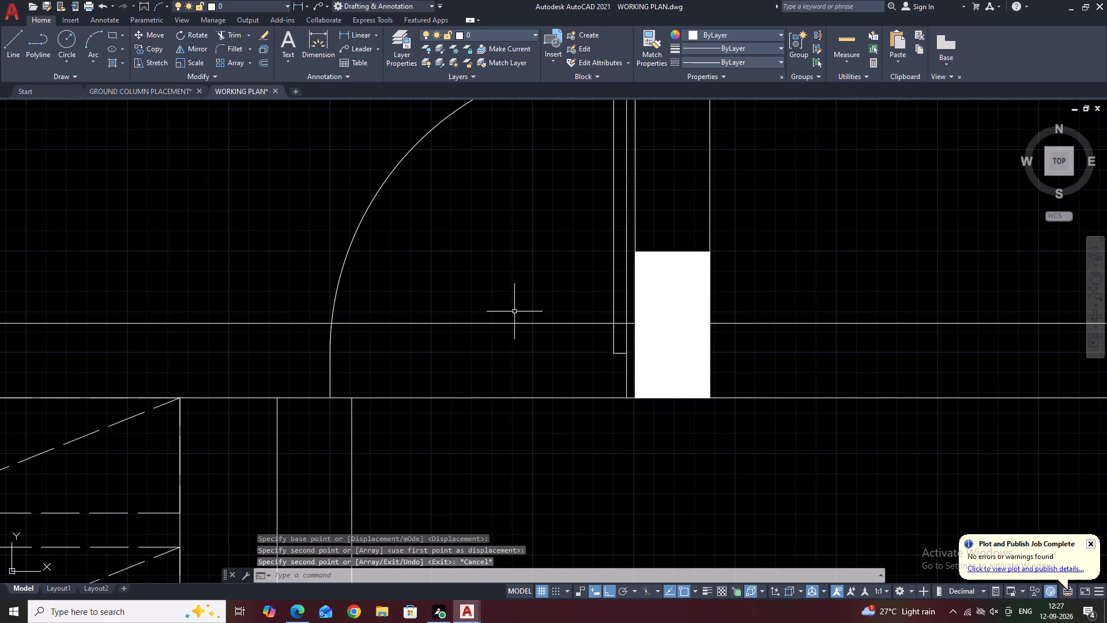
{"action": "left_click", "coordinate": [618, 291]}
{"action": "left_click_drag", "start_coordinate": [600, 275], "coordinate": [593, 266]}
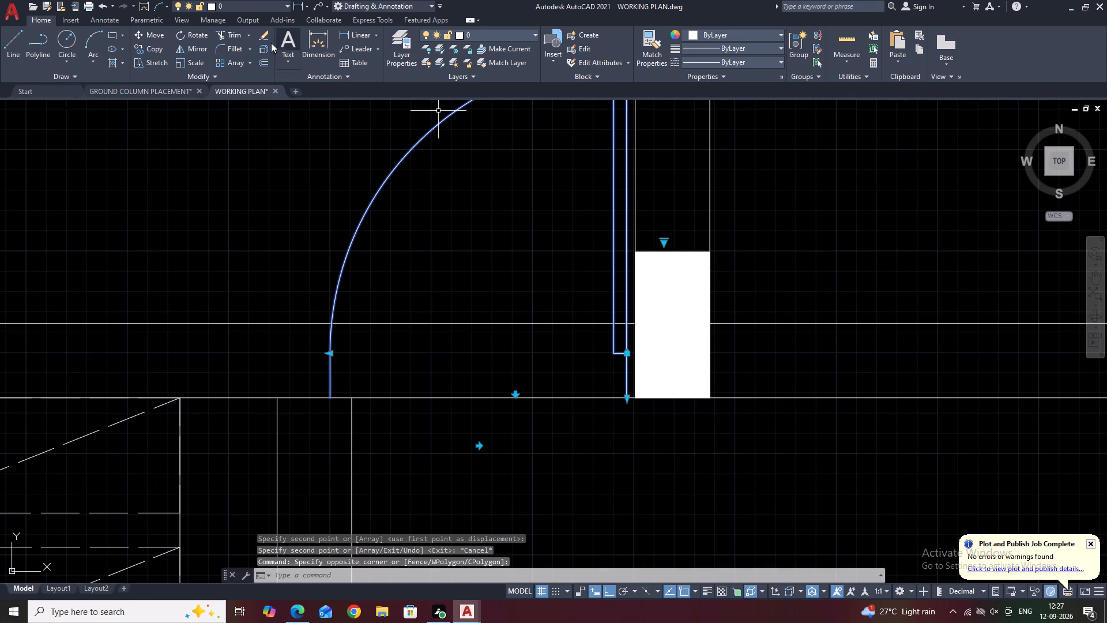
{"action": "left_click", "coordinate": [149, 37]}
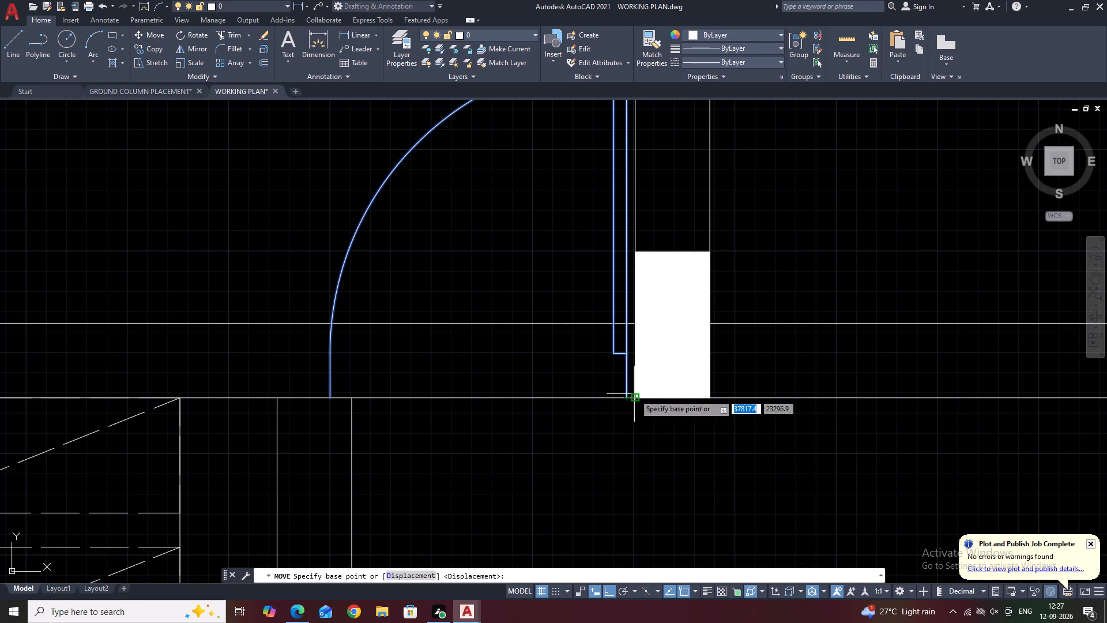
{"action": "left_click", "coordinate": [624, 396]}
{"action": "left_click", "coordinate": [635, 396]}
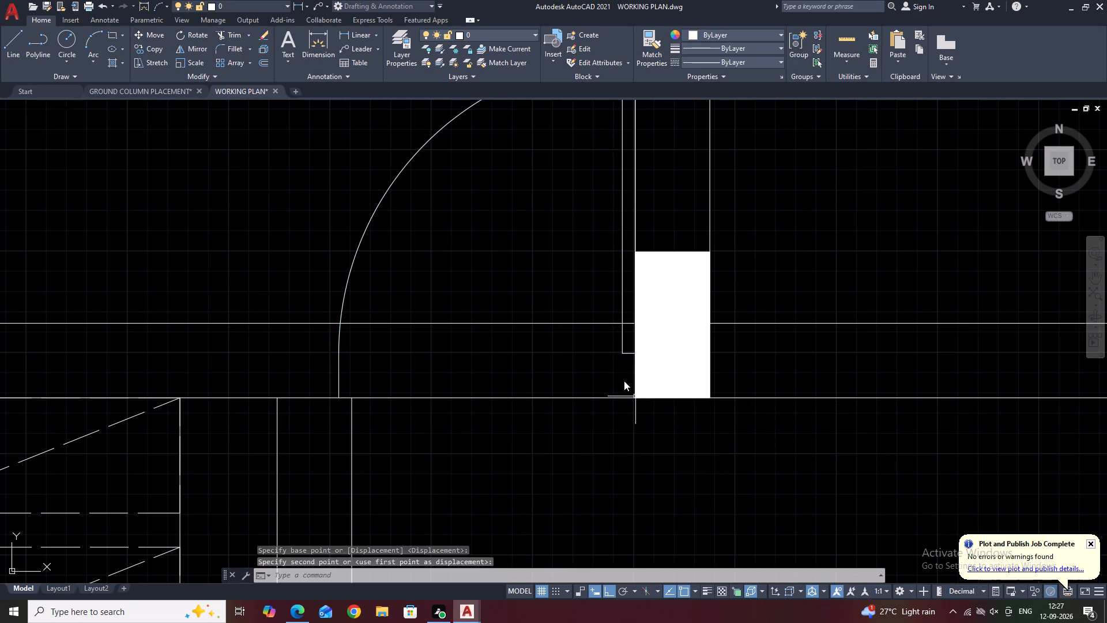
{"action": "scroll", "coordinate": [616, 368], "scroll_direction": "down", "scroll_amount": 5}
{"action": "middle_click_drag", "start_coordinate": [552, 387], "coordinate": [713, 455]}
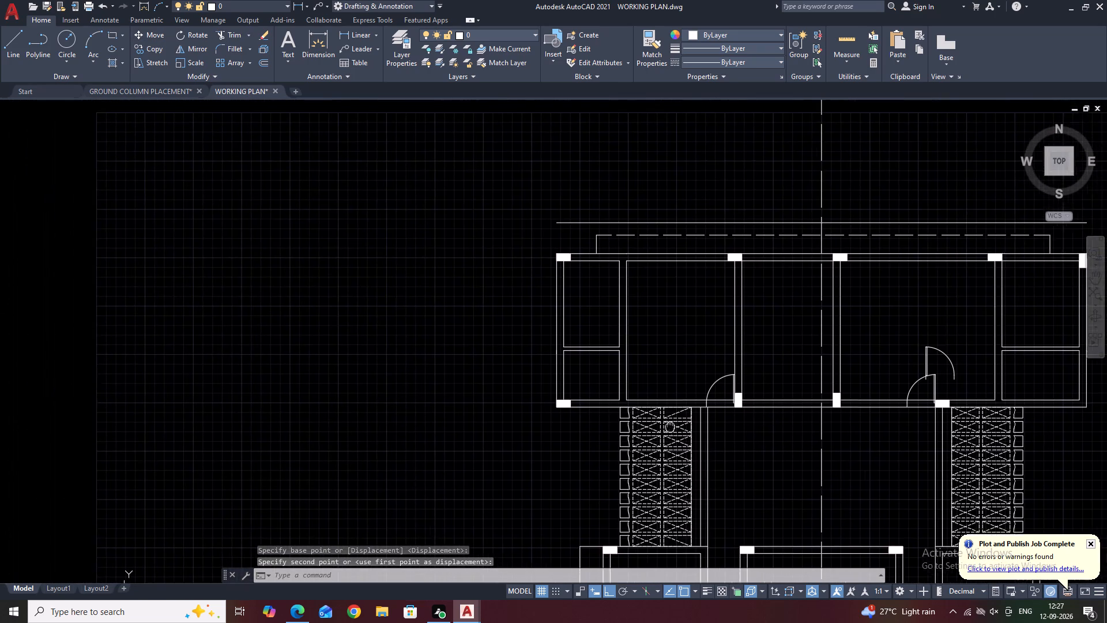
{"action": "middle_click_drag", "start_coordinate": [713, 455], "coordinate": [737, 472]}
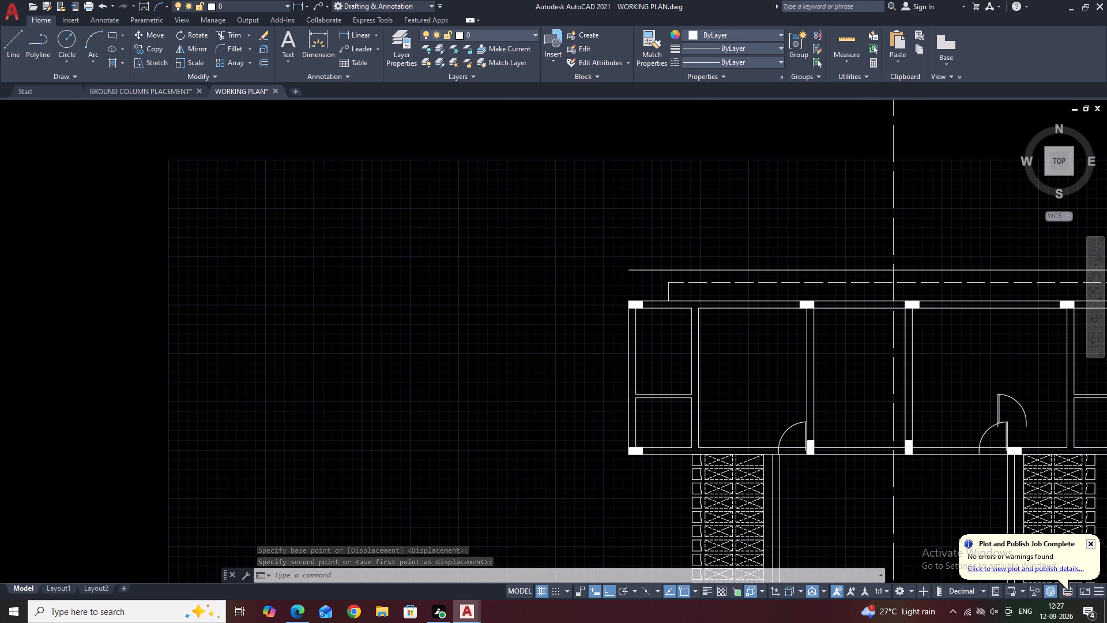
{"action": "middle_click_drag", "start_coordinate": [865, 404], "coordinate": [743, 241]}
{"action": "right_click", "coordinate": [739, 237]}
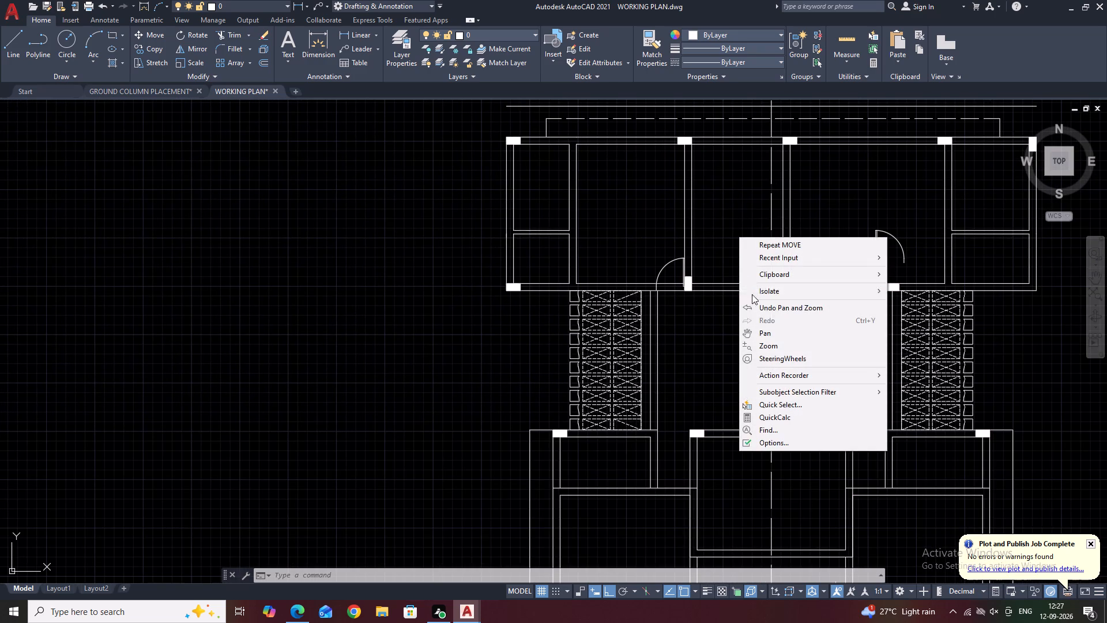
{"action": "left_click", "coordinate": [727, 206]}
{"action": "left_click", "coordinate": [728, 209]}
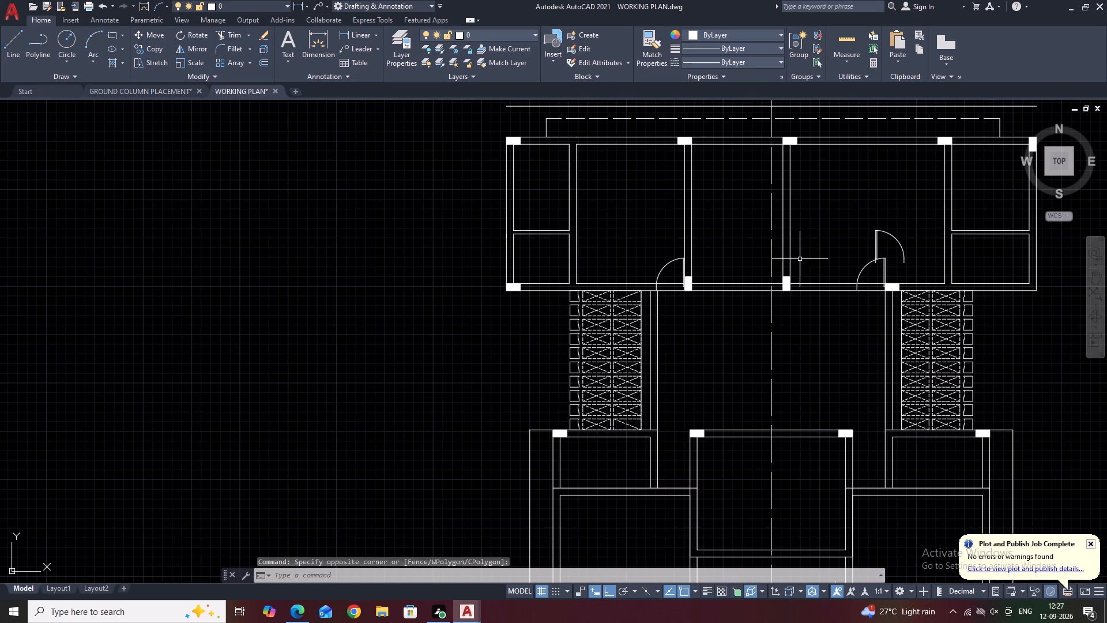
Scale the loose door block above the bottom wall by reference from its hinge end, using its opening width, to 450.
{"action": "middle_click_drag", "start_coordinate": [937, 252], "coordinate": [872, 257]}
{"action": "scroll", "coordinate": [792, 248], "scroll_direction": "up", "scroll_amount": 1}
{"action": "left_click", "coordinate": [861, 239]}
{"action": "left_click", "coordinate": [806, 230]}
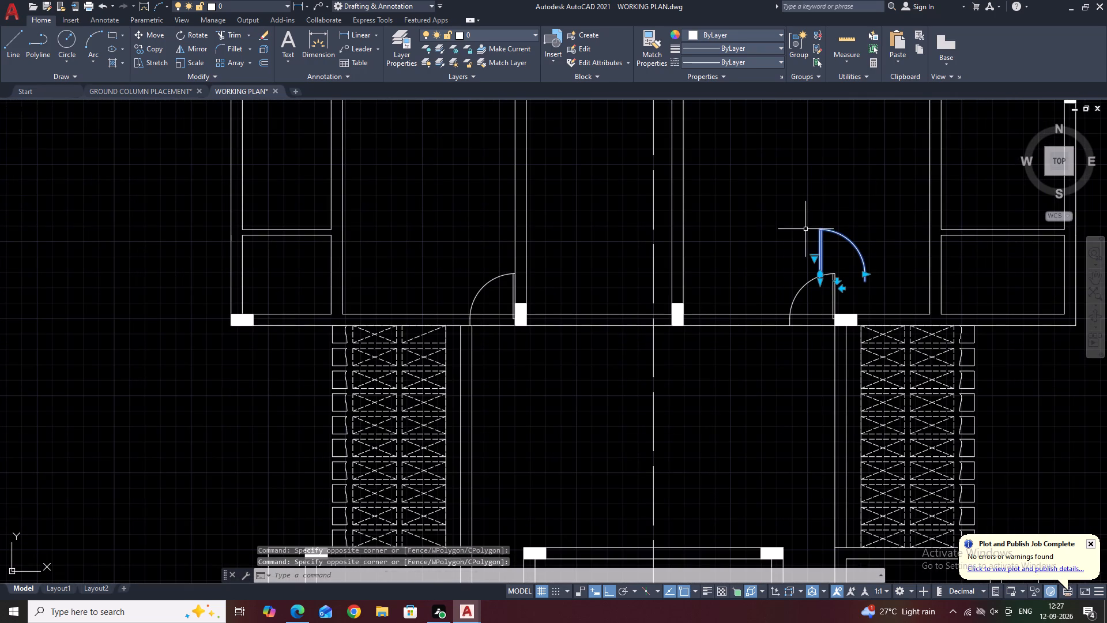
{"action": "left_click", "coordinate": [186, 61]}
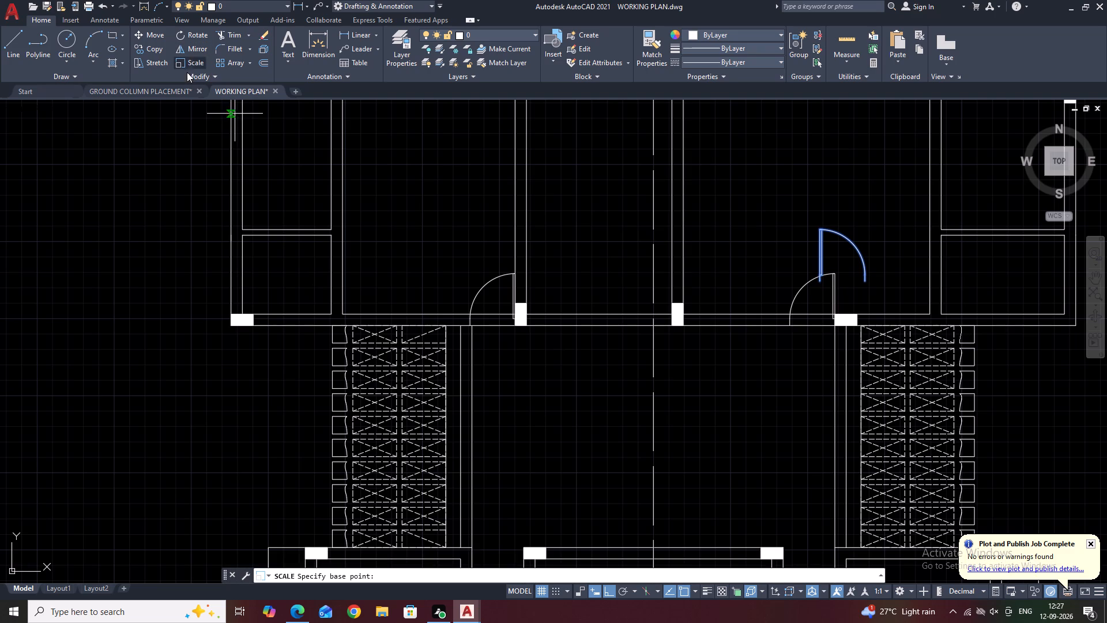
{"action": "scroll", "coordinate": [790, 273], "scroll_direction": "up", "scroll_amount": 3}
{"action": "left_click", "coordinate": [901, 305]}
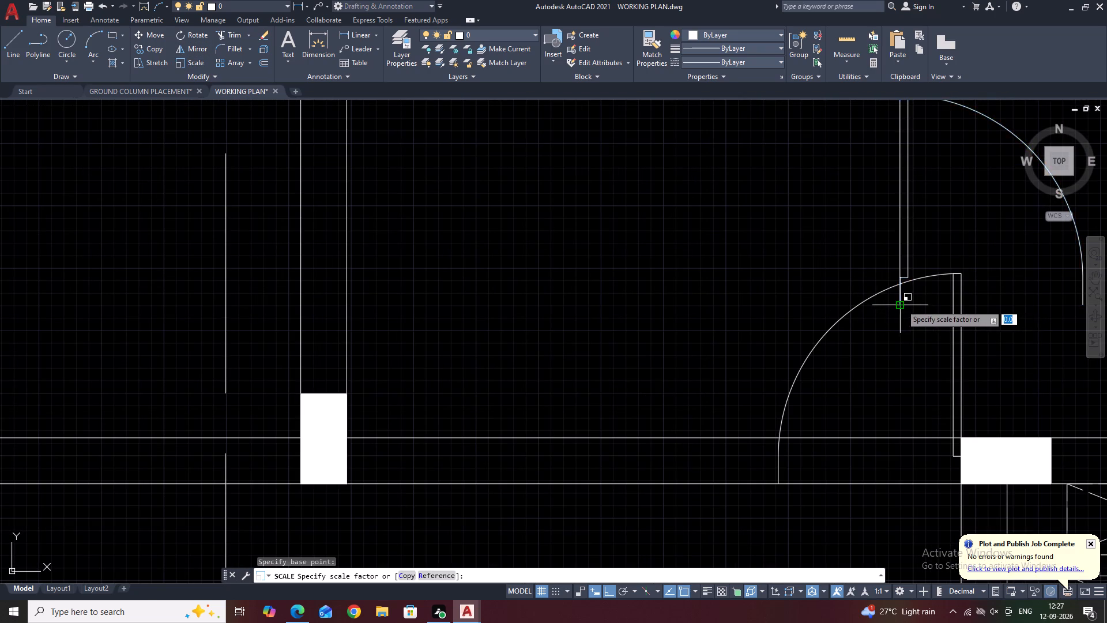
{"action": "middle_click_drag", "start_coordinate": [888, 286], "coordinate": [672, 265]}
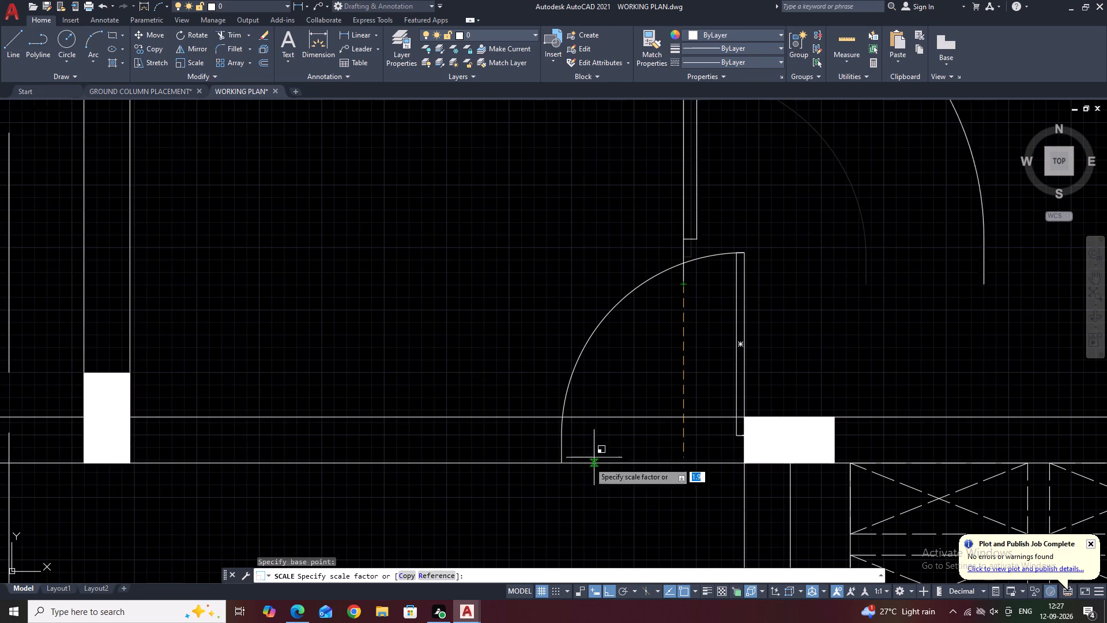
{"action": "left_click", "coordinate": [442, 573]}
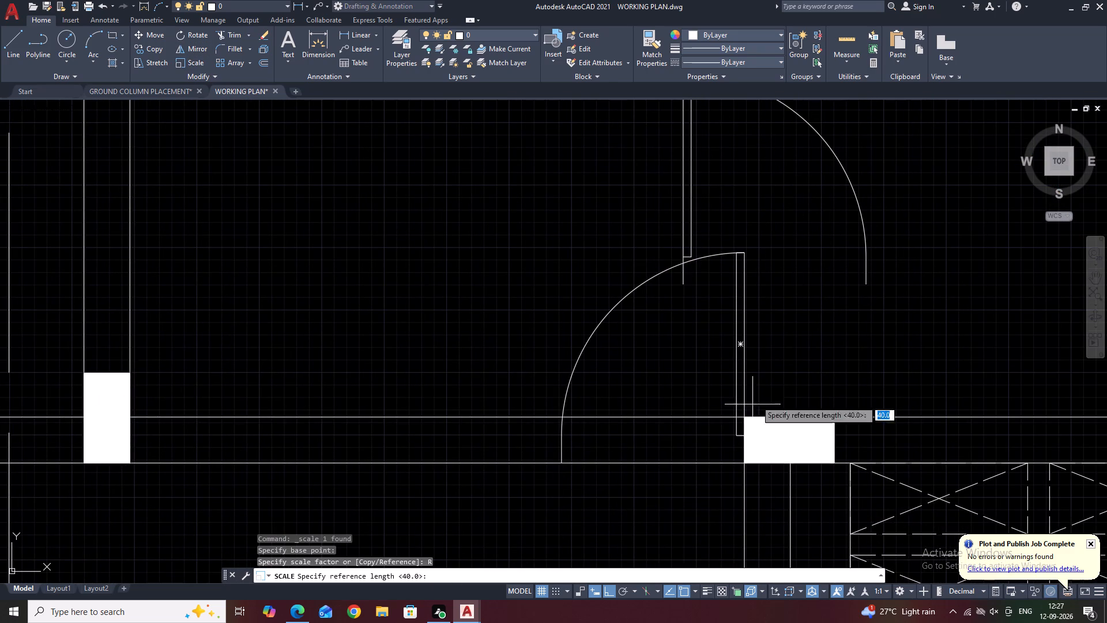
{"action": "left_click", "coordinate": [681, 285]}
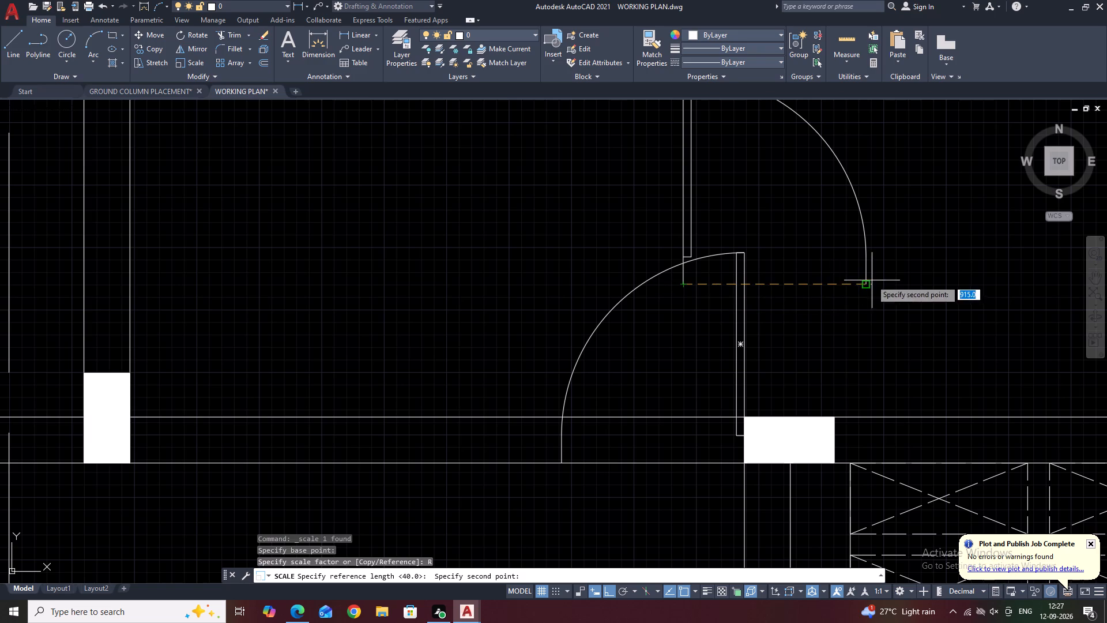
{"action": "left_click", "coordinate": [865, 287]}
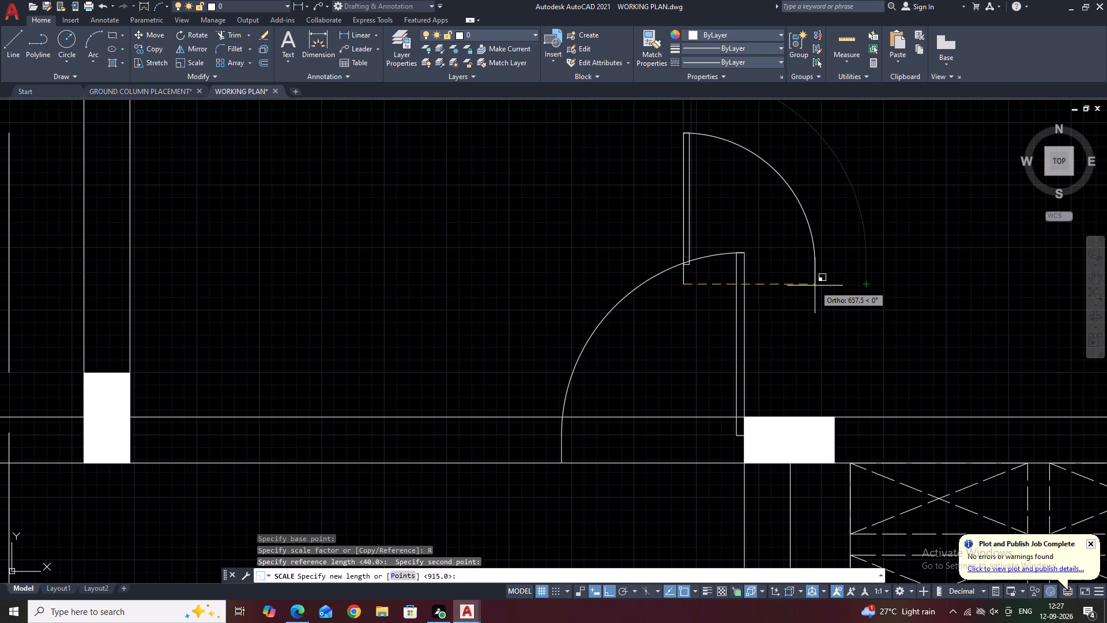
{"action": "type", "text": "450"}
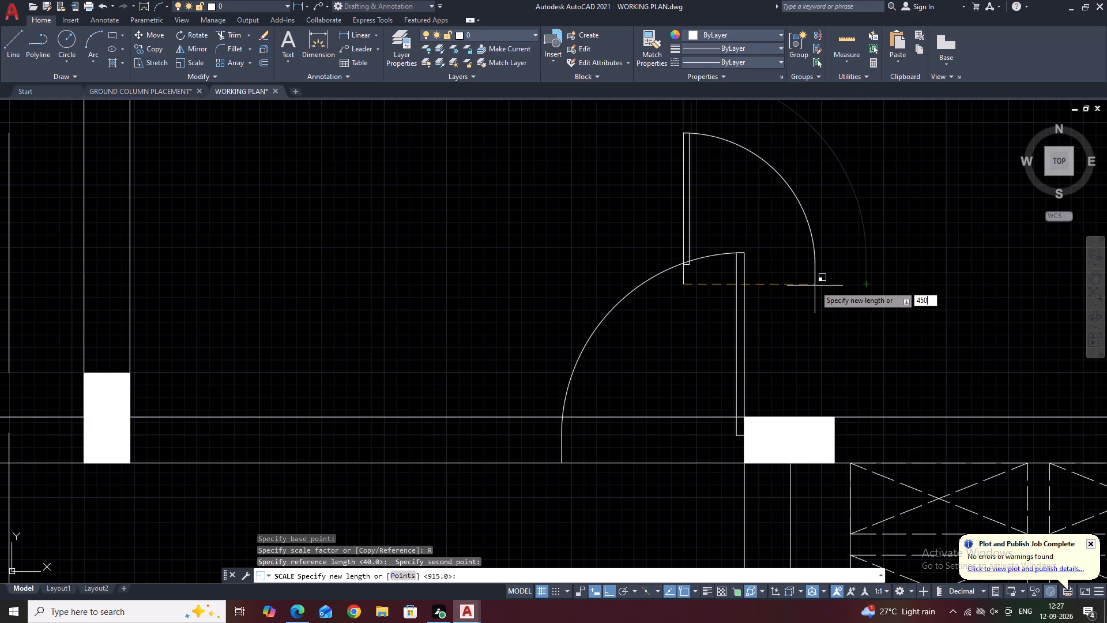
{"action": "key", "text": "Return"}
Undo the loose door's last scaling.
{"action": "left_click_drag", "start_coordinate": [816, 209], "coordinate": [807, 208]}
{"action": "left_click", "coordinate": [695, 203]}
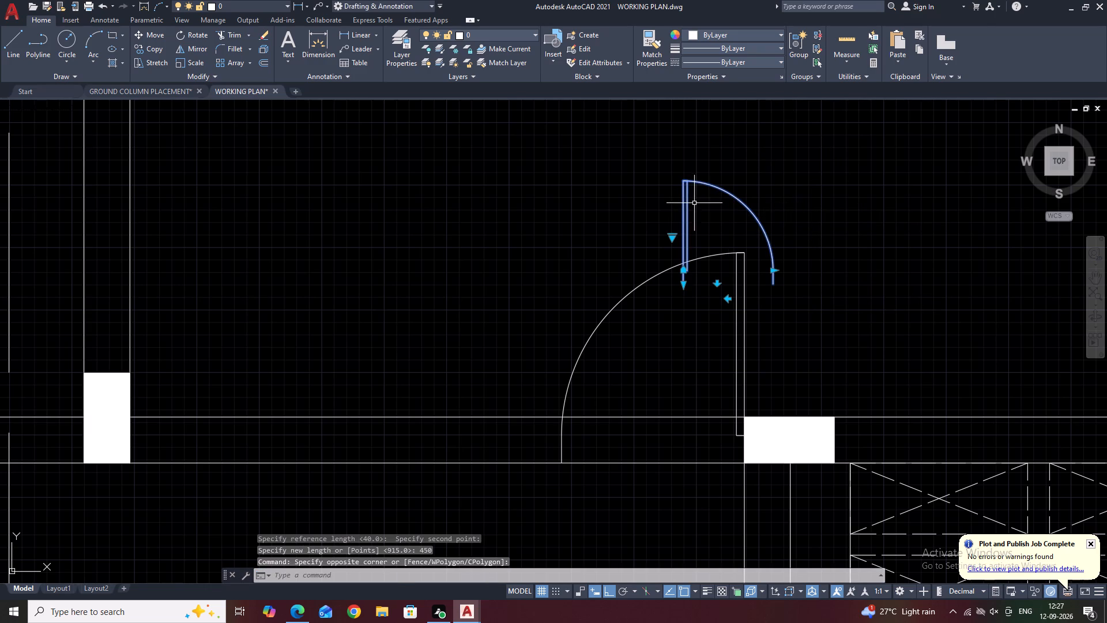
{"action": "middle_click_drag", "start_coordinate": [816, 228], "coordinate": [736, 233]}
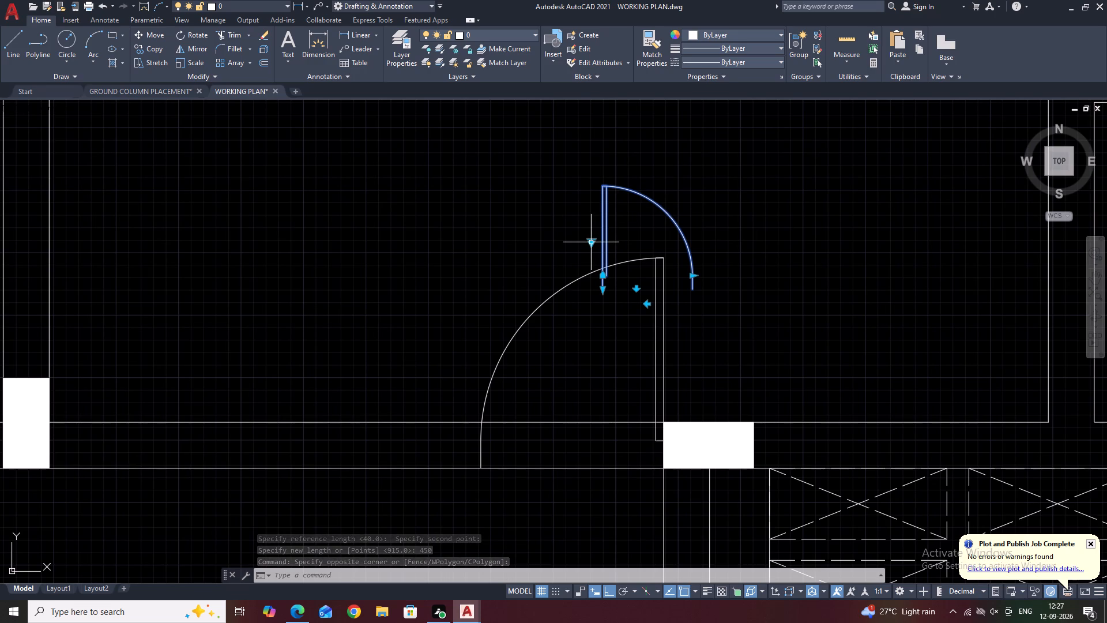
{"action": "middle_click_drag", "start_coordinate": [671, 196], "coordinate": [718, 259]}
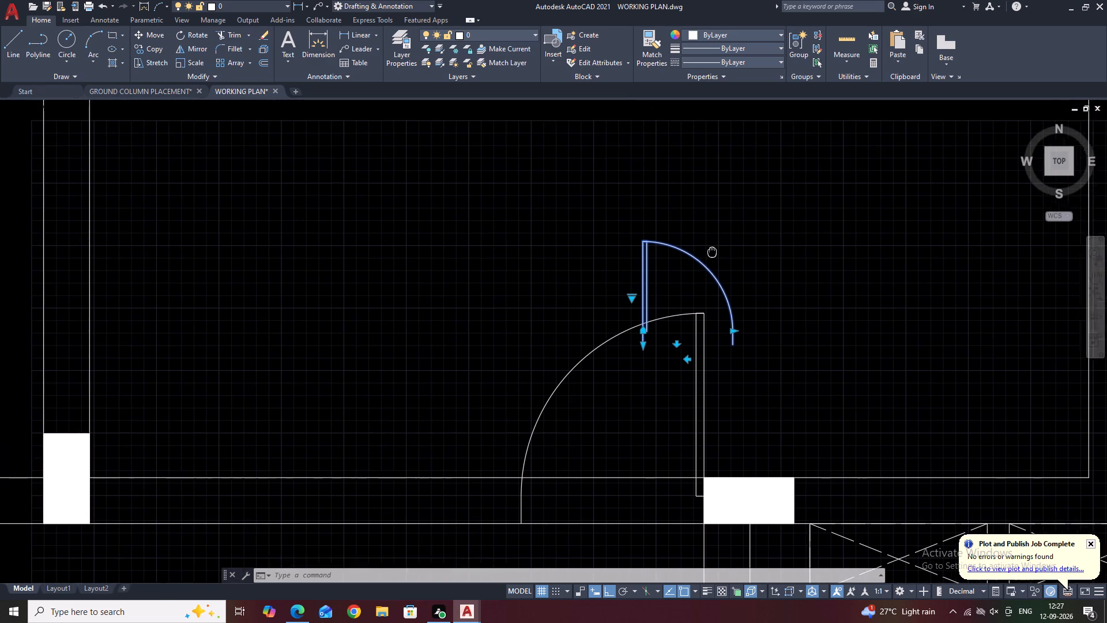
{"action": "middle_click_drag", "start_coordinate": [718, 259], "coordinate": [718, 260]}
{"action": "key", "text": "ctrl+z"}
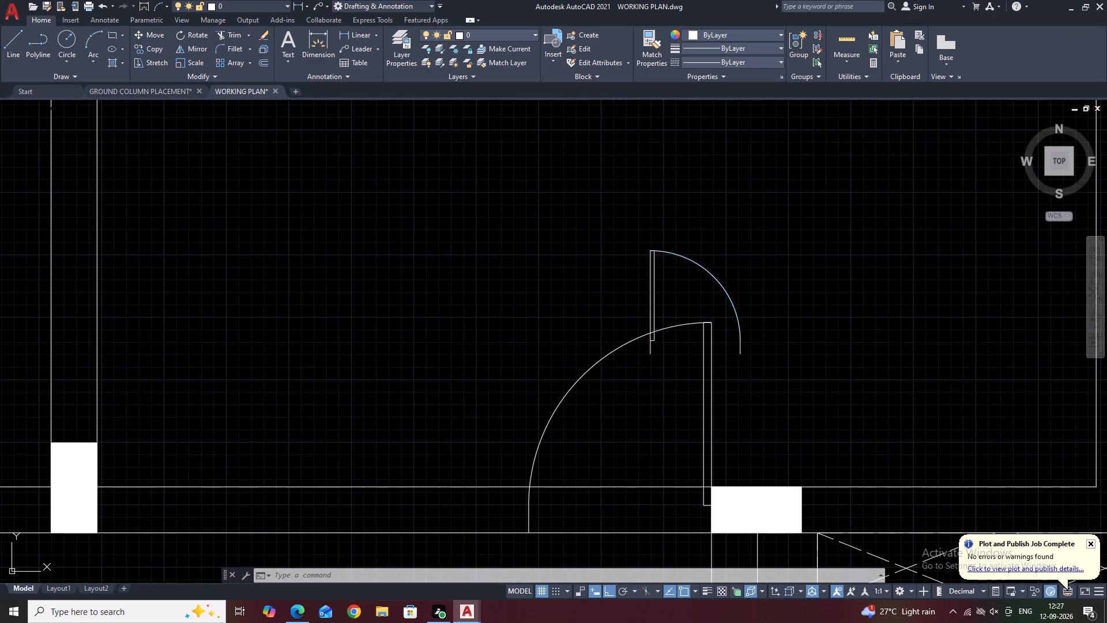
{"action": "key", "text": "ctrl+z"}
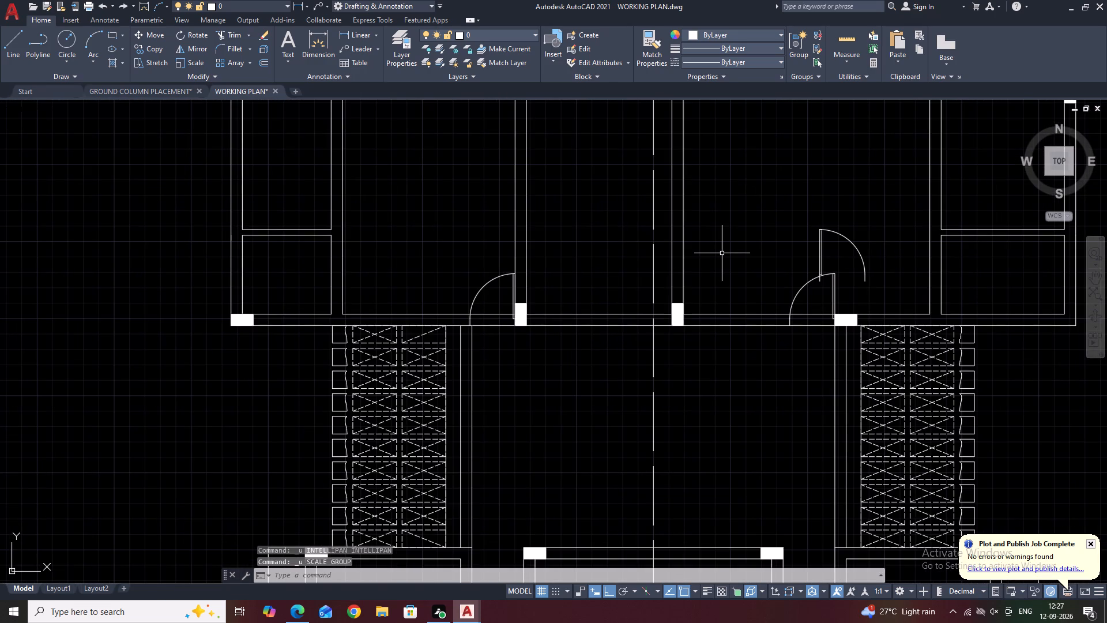
Scale the loose door block by reference from its hinge end, using its opening width, to 900.
{"action": "scroll", "coordinate": [802, 245], "scroll_direction": "up", "scroll_amount": 1}
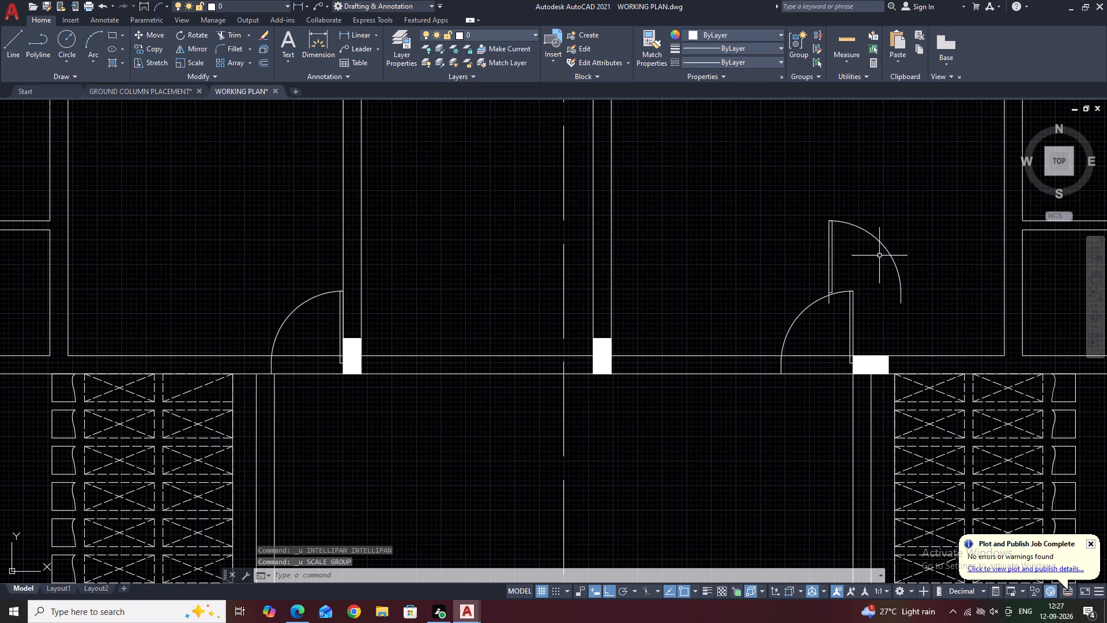
{"action": "left_click", "coordinate": [879, 256]}
{"action": "left_click", "coordinate": [813, 235]}
{"action": "middle_click_drag", "start_coordinate": [848, 235], "coordinate": [786, 261]}
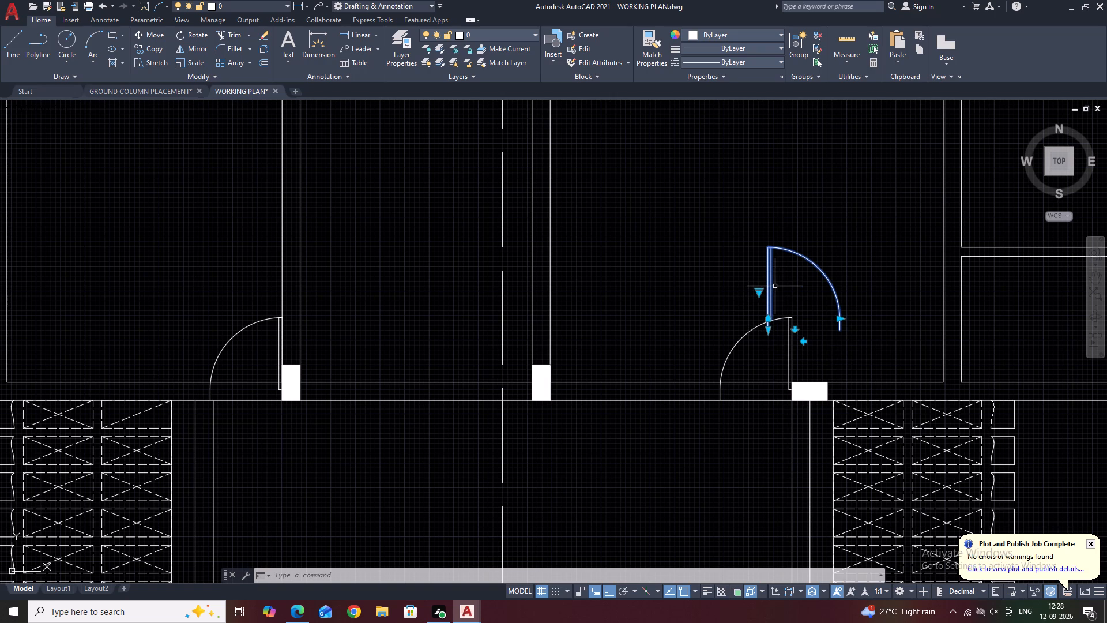
{"action": "type", "text": "SC"}
{"action": "key", "text": "space"}
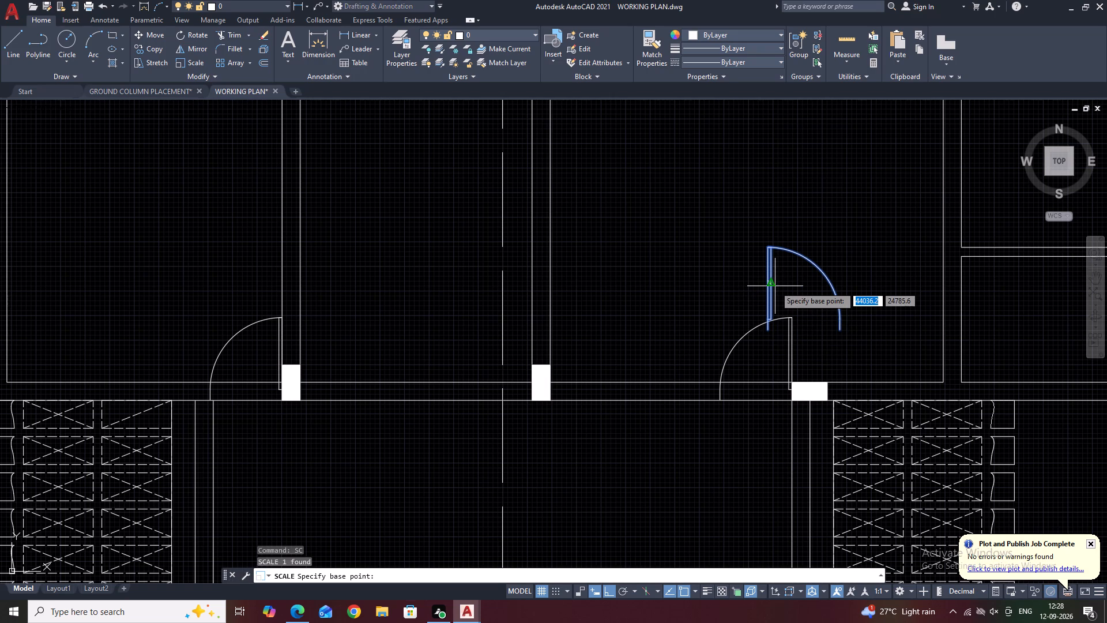
{"action": "left_click", "coordinate": [766, 328]}
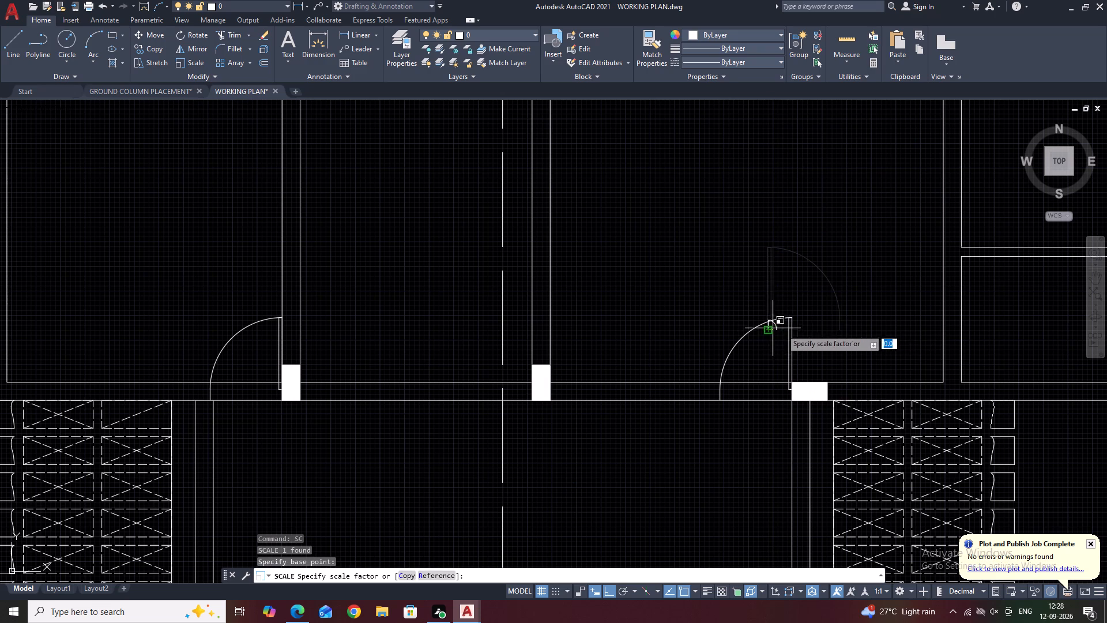
{"action": "type", "text": "R"}
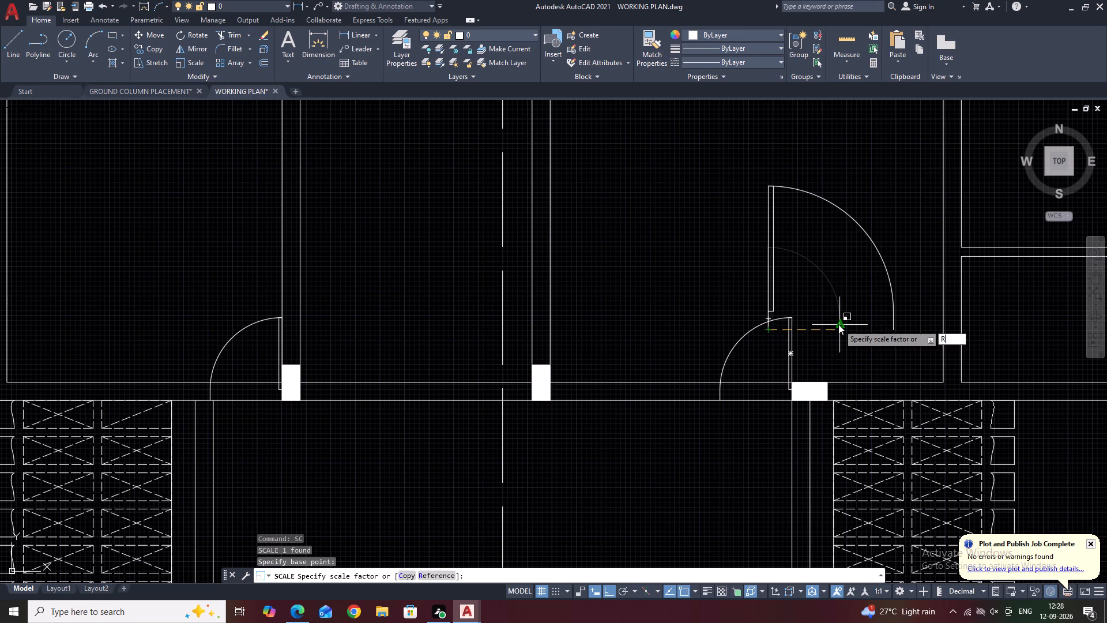
{"action": "key", "text": "space"}
{"action": "scroll", "coordinate": [755, 333], "scroll_direction": "up", "scroll_amount": 2}
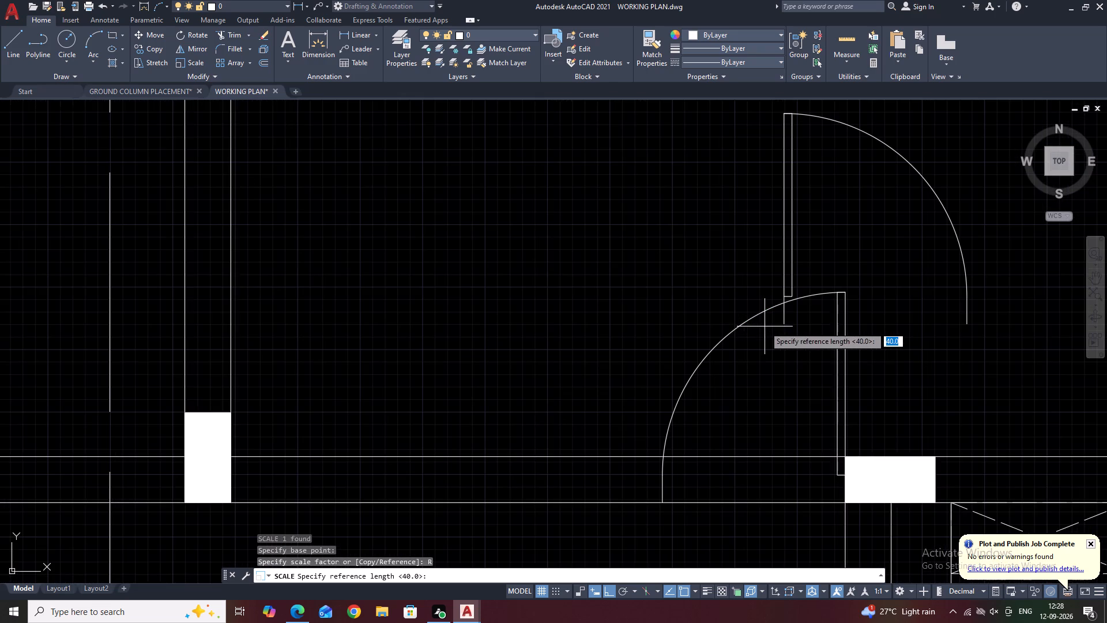
{"action": "left_click", "coordinate": [782, 324]}
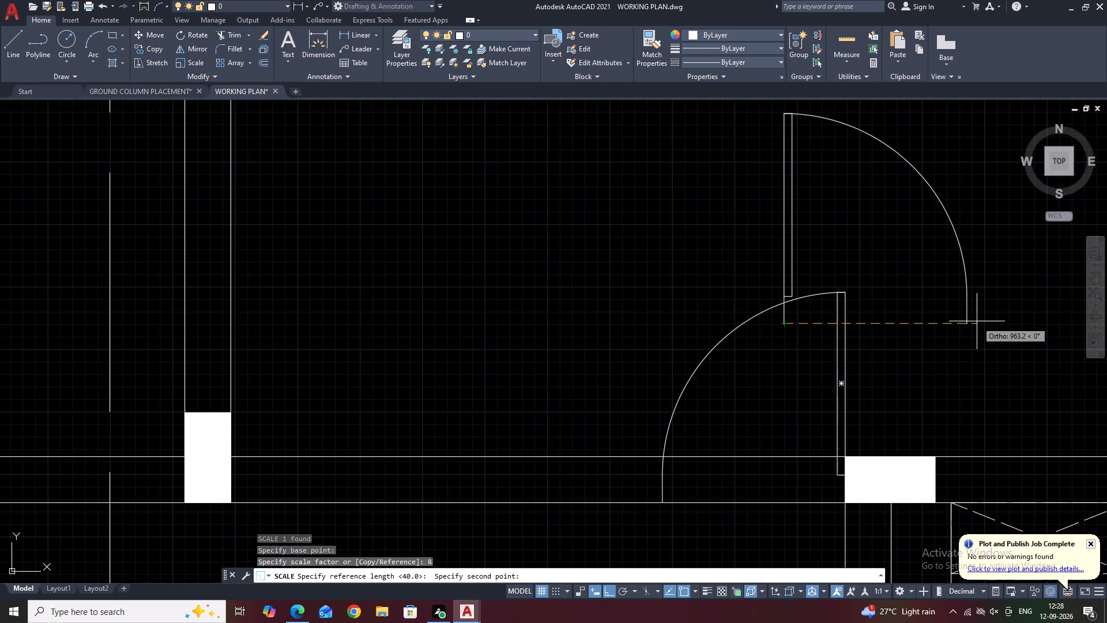
{"action": "left_click", "coordinate": [969, 324]}
{"action": "type", "text": "900"}
{"action": "key", "text": "Return"}
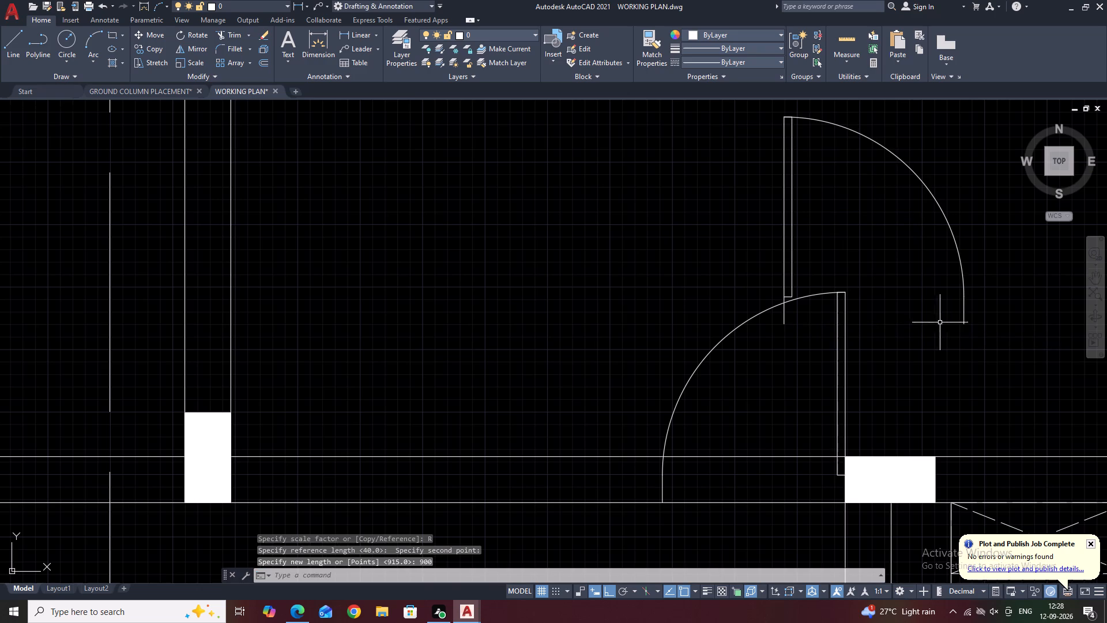
Move the resized loose door horizontally to the right, clear of the bottom-wall door beside the column.
{"action": "middle_click_drag", "start_coordinate": [851, 278], "coordinate": [605, 434]}
{"action": "left_click", "coordinate": [750, 369]}
{"action": "left_click", "coordinate": [614, 392]}
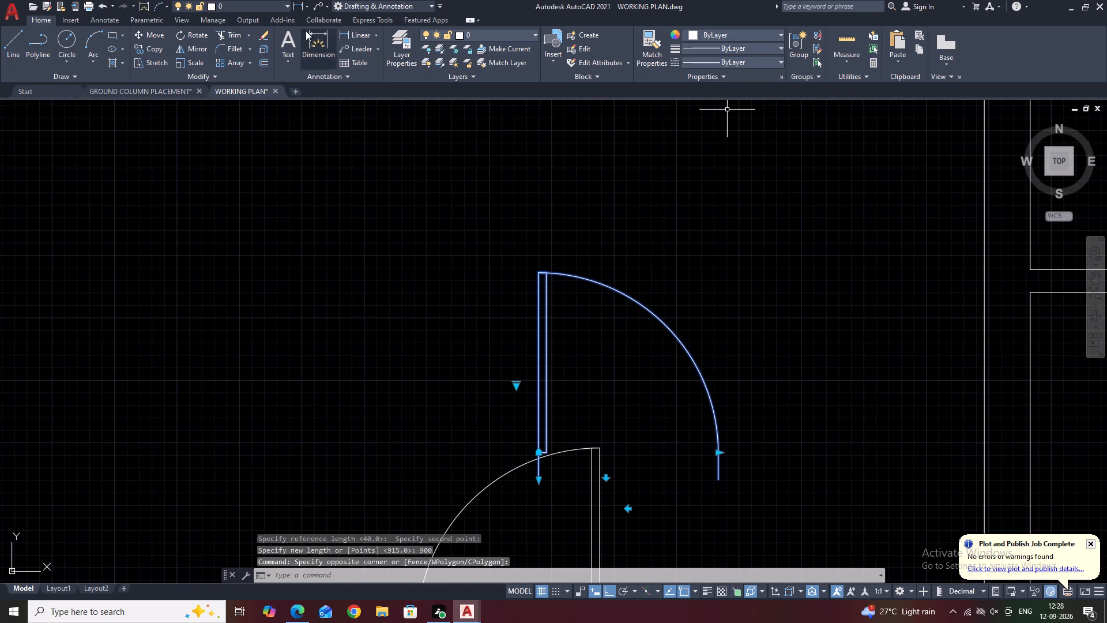
{"action": "left_click_drag", "start_coordinate": [155, 36], "coordinate": [164, 42]}
{"action": "left_click_drag", "start_coordinate": [383, 358], "coordinate": [390, 359]}
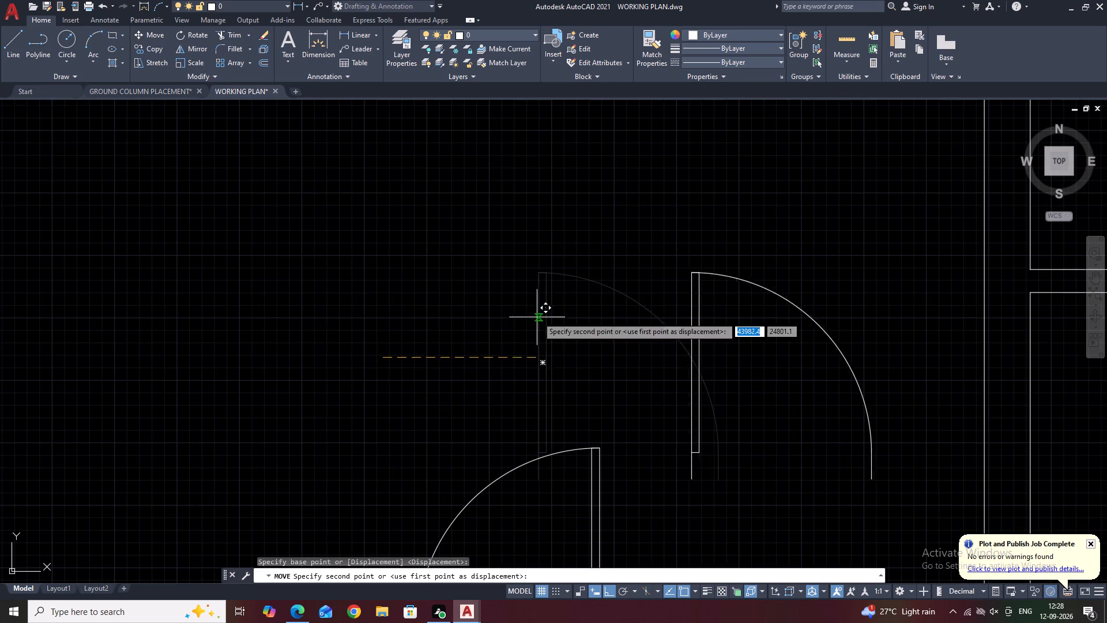
{"action": "left_click", "coordinate": [538, 317]}
Rotate the loose door to 270° about the middle of its leaf so that the leaf lies horizontal.
{"action": "middle_click_drag", "start_coordinate": [653, 318], "coordinate": [631, 231]}
{"action": "middle_click_drag", "start_coordinate": [684, 309], "coordinate": [690, 321]}
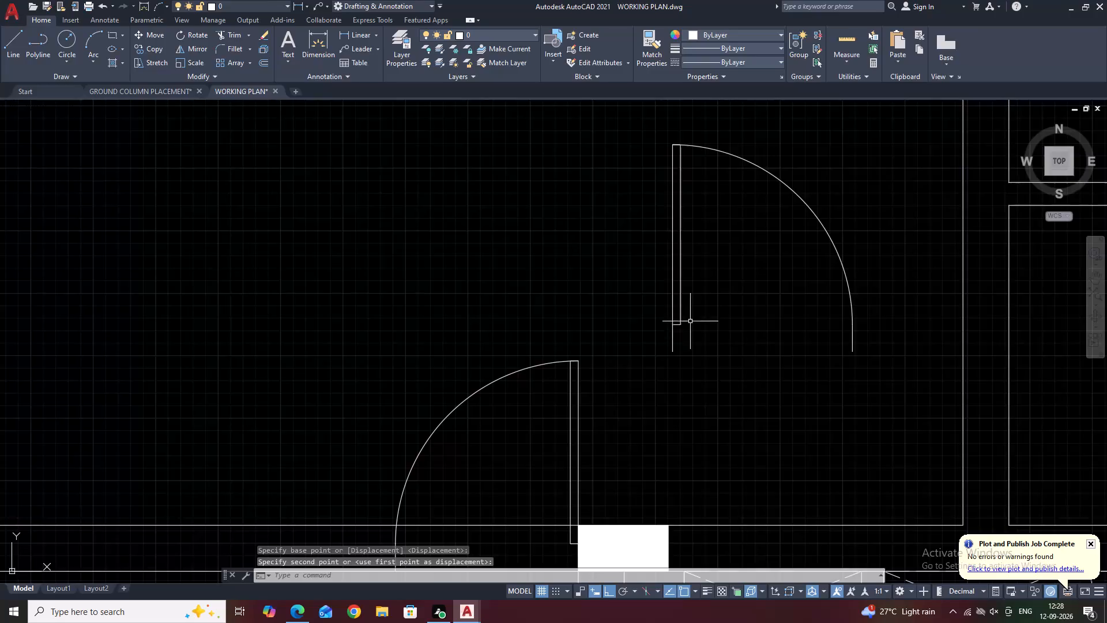
{"action": "middle_click_drag", "start_coordinate": [690, 321], "coordinate": [582, 247]}
{"action": "middle_click_drag", "start_coordinate": [650, 284], "coordinate": [676, 308]}
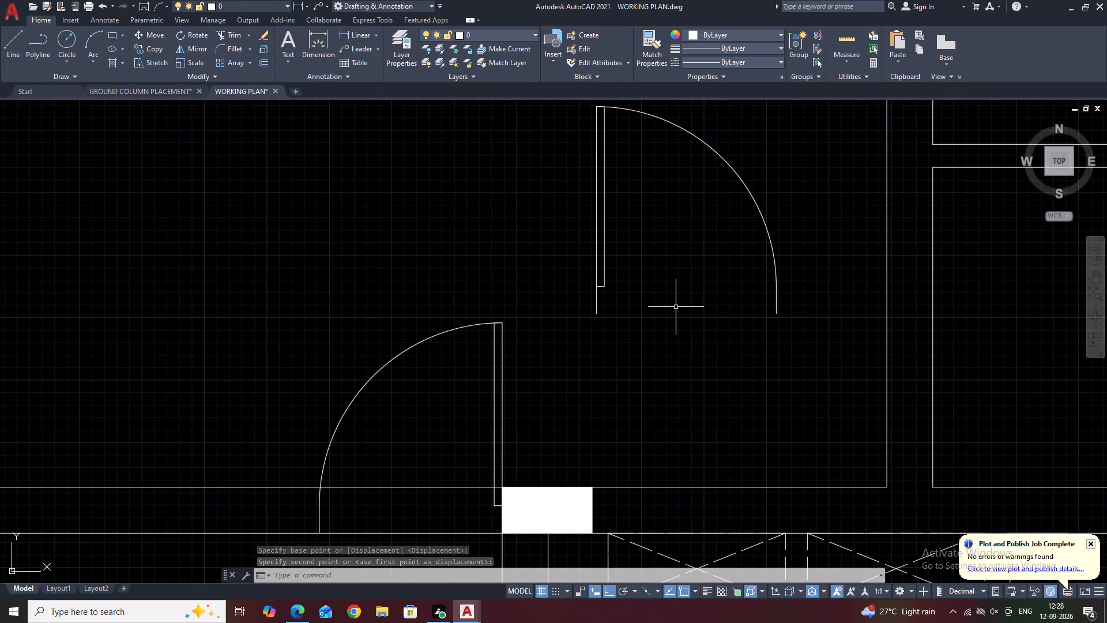
{"action": "left_click", "coordinate": [702, 232]}
{"action": "left_click_drag", "start_coordinate": [579, 239], "coordinate": [575, 239]}
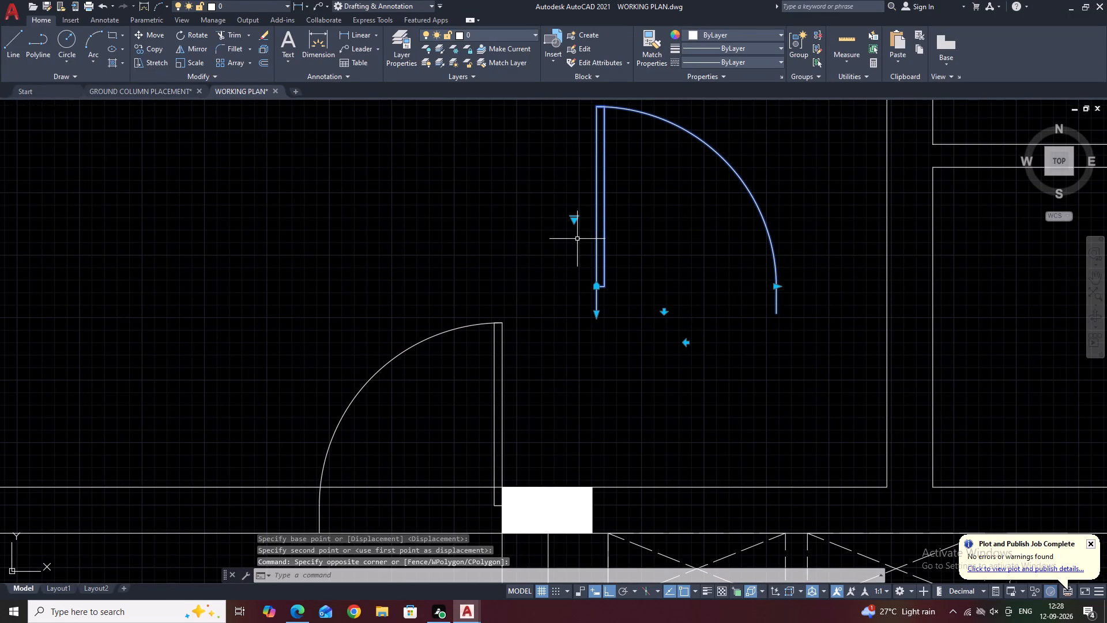
{"action": "left_click_drag", "start_coordinate": [575, 239], "coordinate": [574, 239]}
{"action": "left_click", "coordinate": [204, 36]}
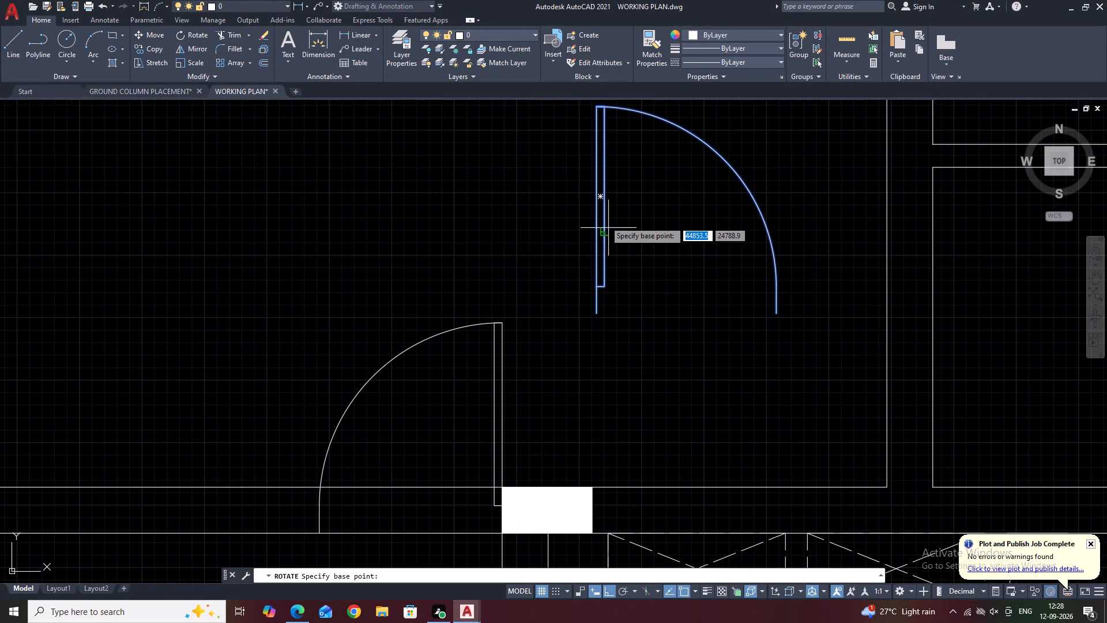
{"action": "left_click", "coordinate": [601, 198]}
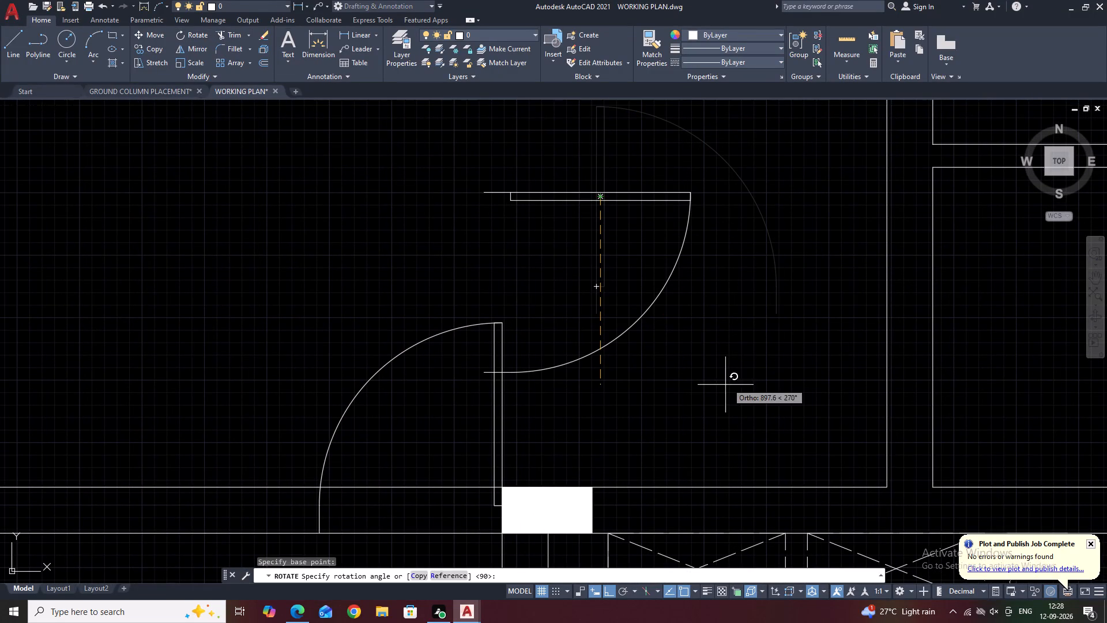
{"action": "left_click", "coordinate": [695, 390]}
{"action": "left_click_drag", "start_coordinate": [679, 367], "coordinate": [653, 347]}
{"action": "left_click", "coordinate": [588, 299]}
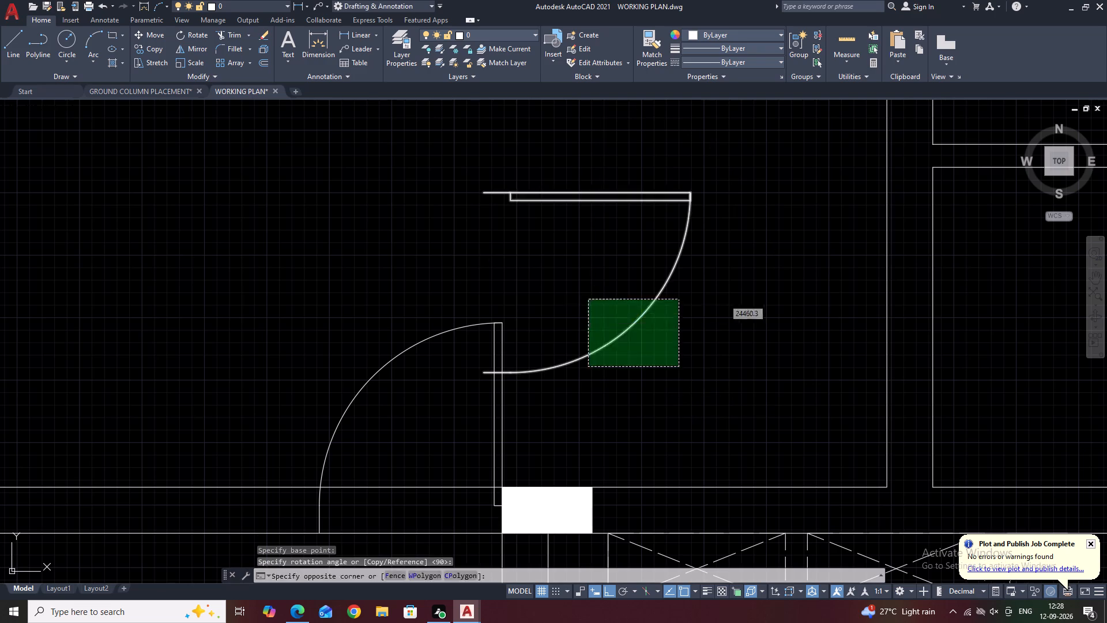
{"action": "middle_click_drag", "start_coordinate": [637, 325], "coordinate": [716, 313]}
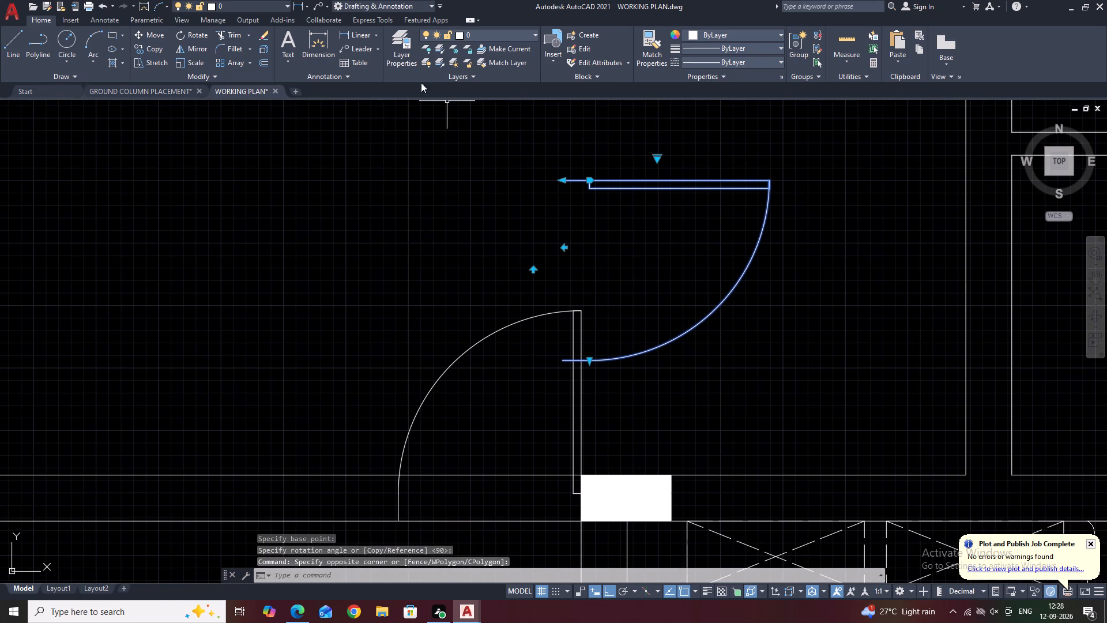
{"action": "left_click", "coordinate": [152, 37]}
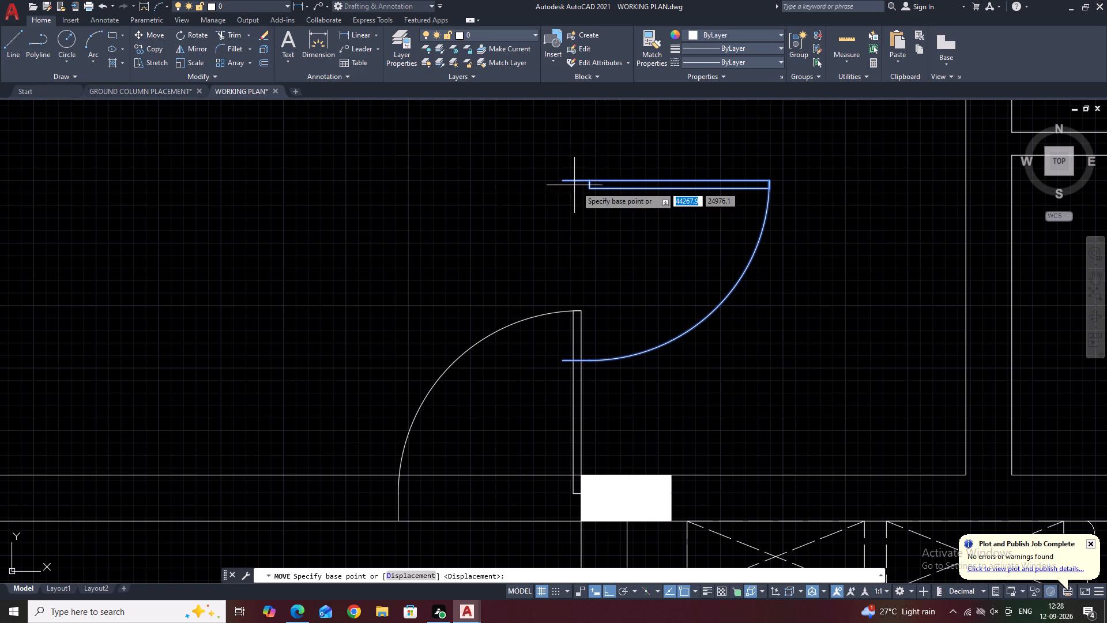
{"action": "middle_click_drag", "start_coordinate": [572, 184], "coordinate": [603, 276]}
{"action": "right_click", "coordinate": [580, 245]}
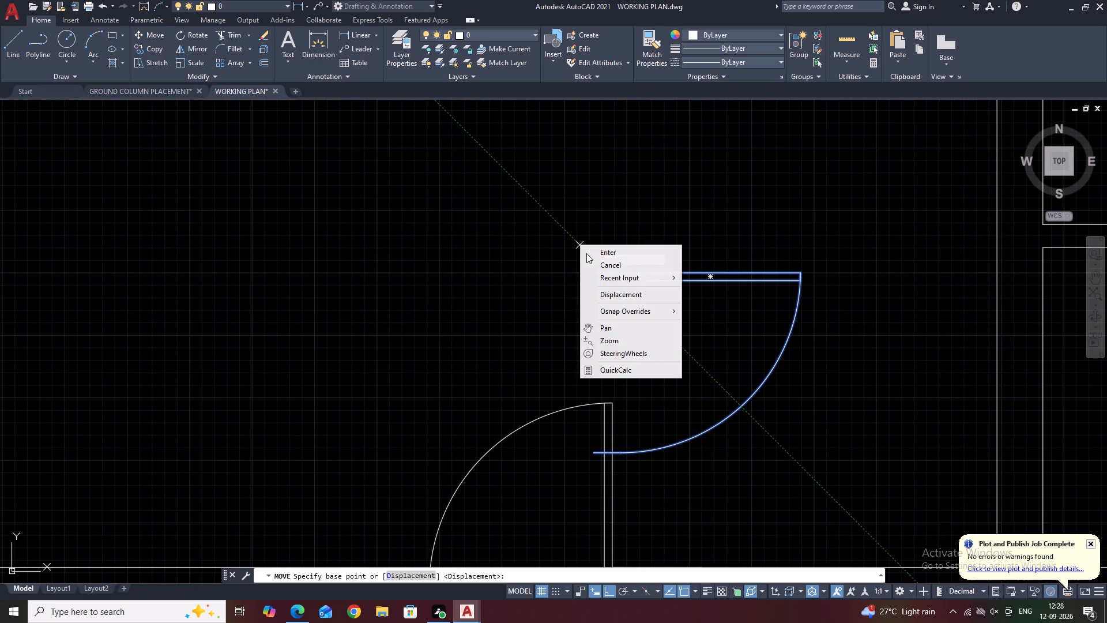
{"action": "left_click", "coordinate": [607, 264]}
Mirror the loose 900 door about its horizontal leaf line and erase the source, so the swing lies above the leaf.
{"action": "left_click", "coordinate": [751, 289]}
{"action": "left_click", "coordinate": [711, 266]}
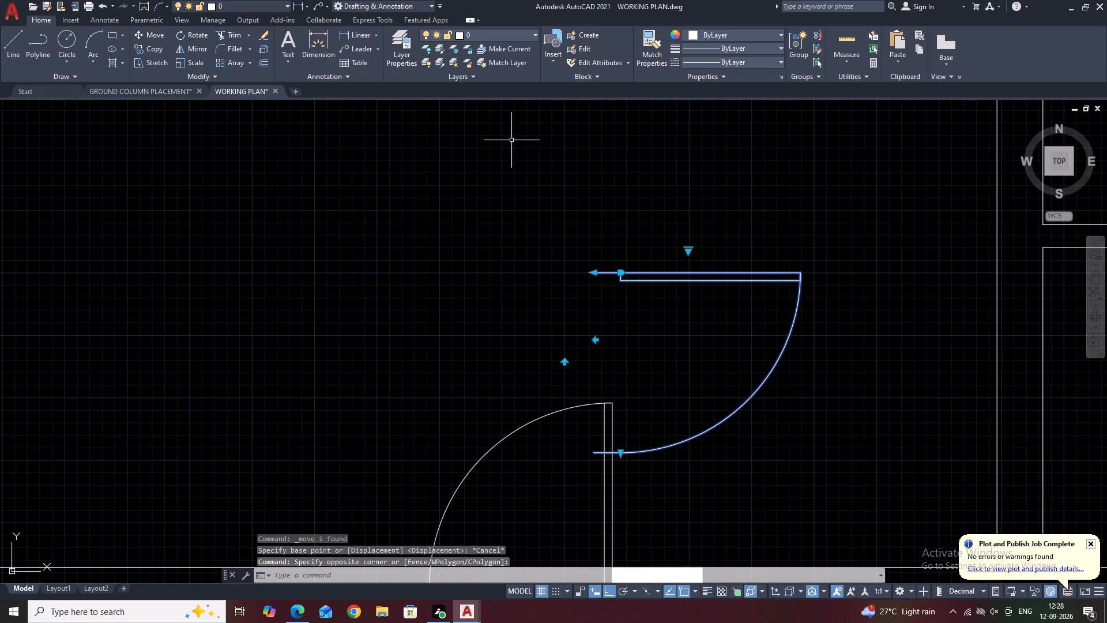
{"action": "left_click", "coordinate": [202, 47]}
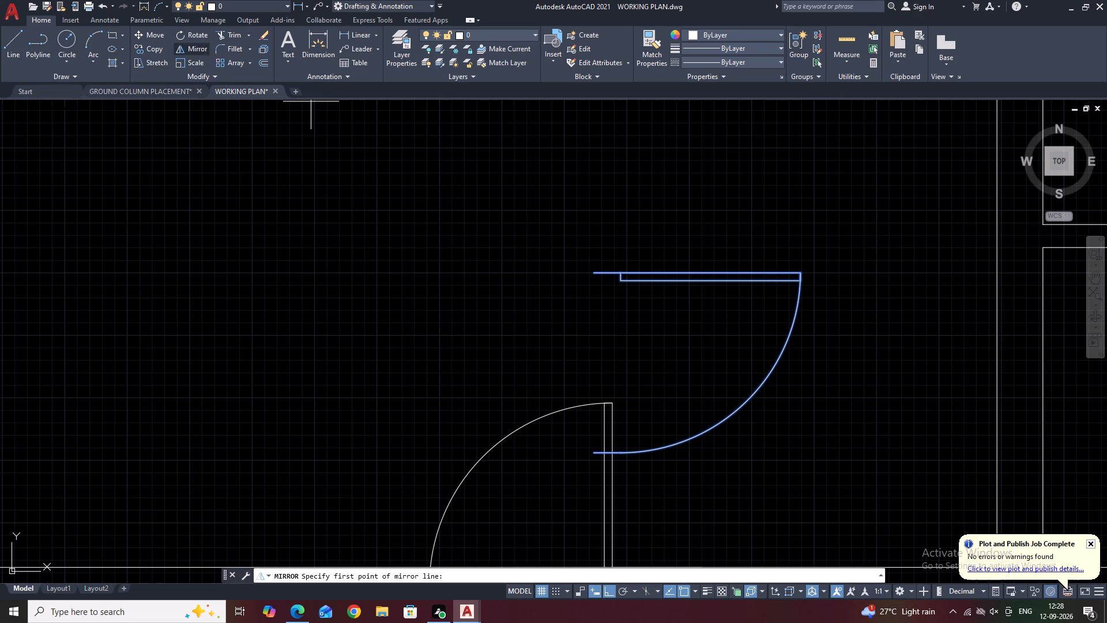
{"action": "left_click", "coordinate": [595, 273]}
{"action": "left_click", "coordinate": [849, 256]}
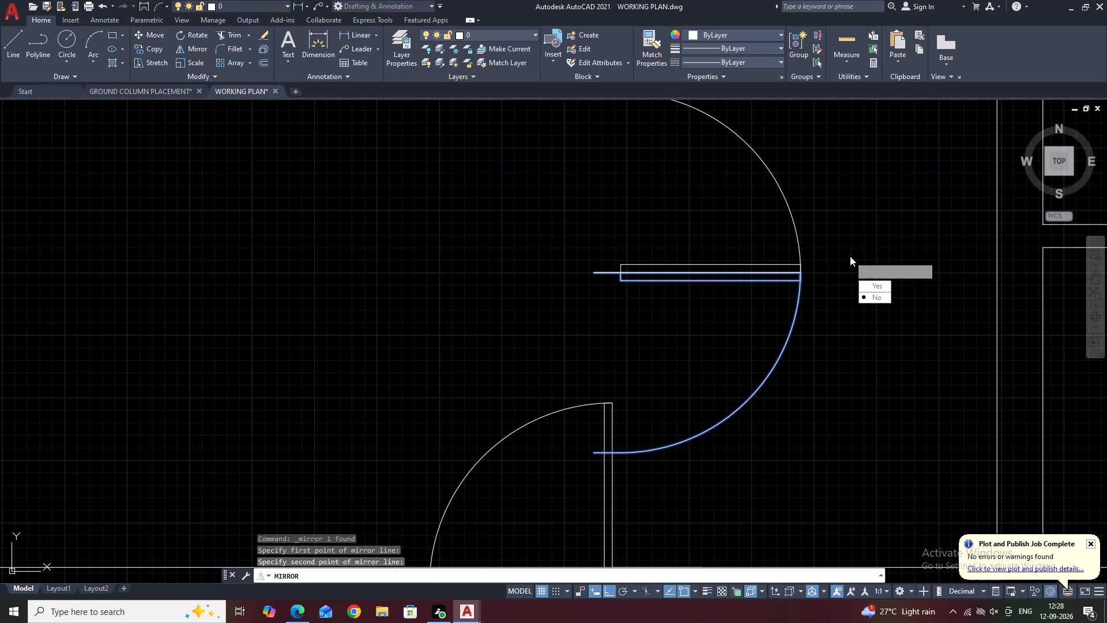
{"action": "left_click", "coordinate": [868, 282]}
Move the mirrored door by its hinge-side end to the bottom inner corner of the wall beside the small lower-right room.
{"action": "left_click", "coordinate": [826, 281]}
{"action": "left_click", "coordinate": [756, 252]}
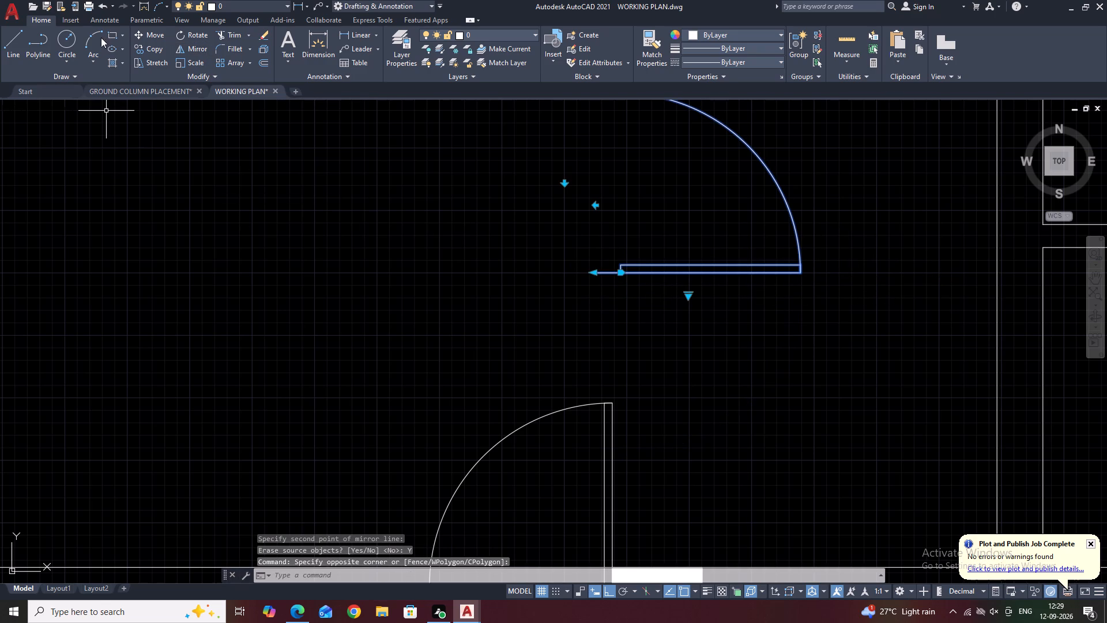
{"action": "left_click", "coordinate": [150, 33]}
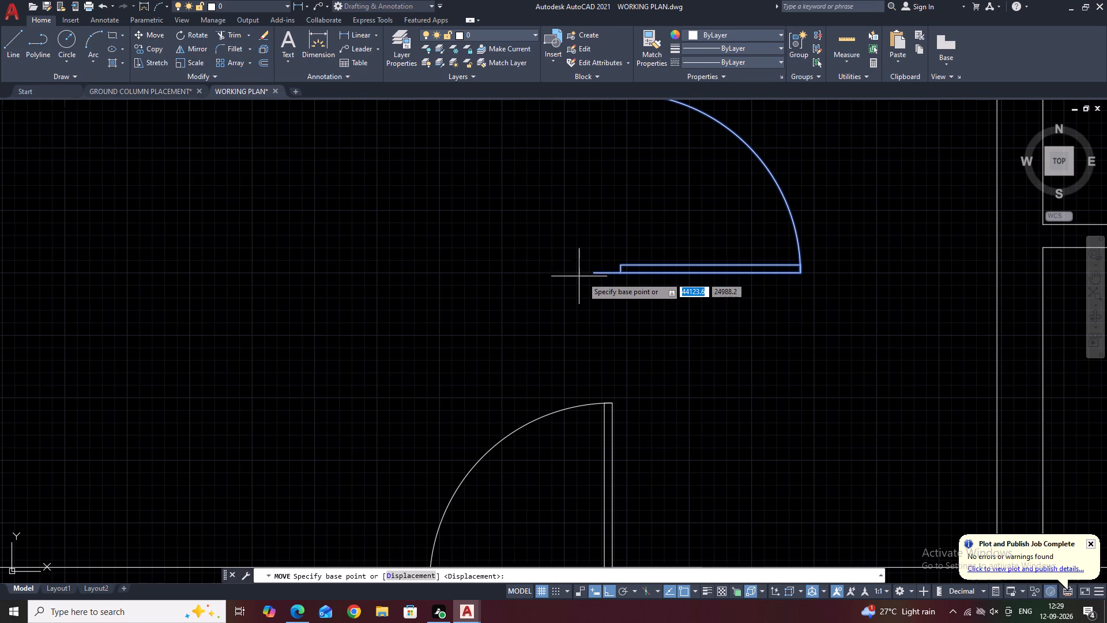
{"action": "left_click", "coordinate": [594, 274]}
{"action": "scroll", "coordinate": [640, 313], "scroll_direction": "down", "scroll_amount": 2}
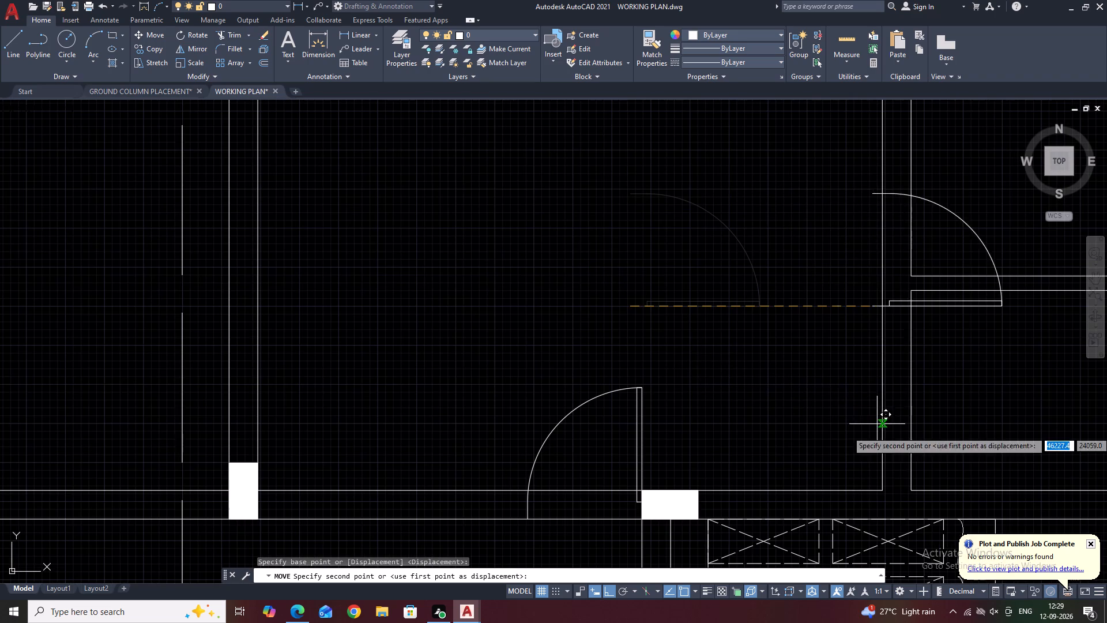
{"action": "left_click", "coordinate": [883, 489]}
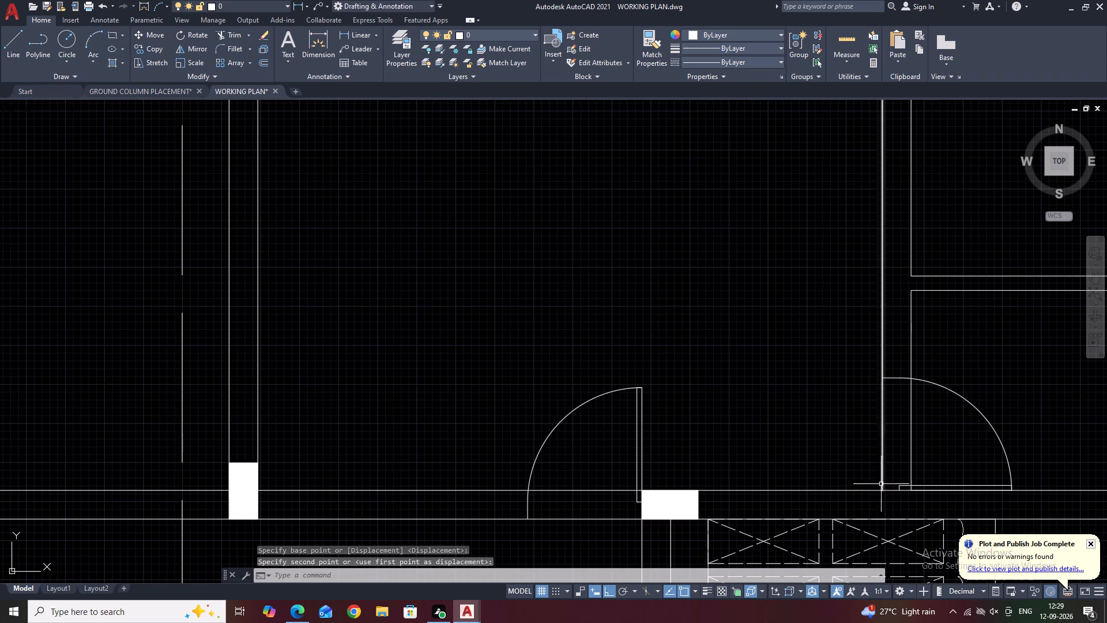
Copy the small lower-right room's door vertically upward about 1624.5 to the partition between the two right-hand rooms.
{"action": "middle_click_drag", "start_coordinate": [873, 400], "coordinate": [733, 298]}
{"action": "scroll", "coordinate": [733, 301], "scroll_direction": "up", "scroll_amount": 1}
{"action": "scroll", "coordinate": [733, 298], "scroll_direction": "down", "scroll_amount": 2}
{"action": "scroll", "coordinate": [915, 347], "scroll_direction": "down", "scroll_amount": 1}
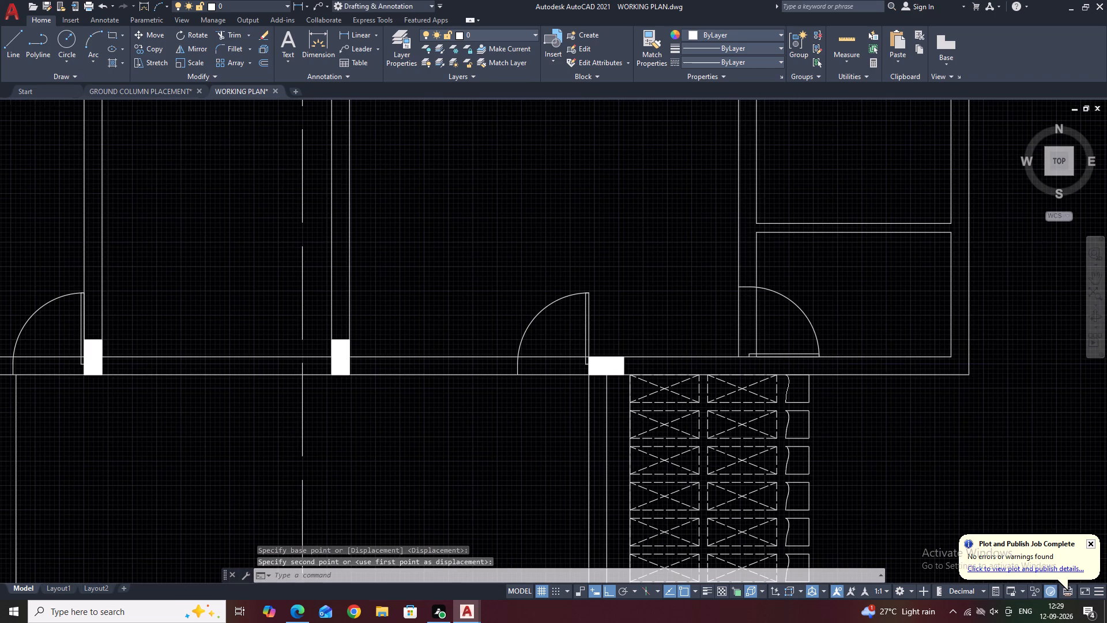
{"action": "scroll", "coordinate": [915, 347], "scroll_direction": "down", "scroll_amount": 1}
{"action": "middle_click_drag", "start_coordinate": [901, 355], "coordinate": [899, 380]}
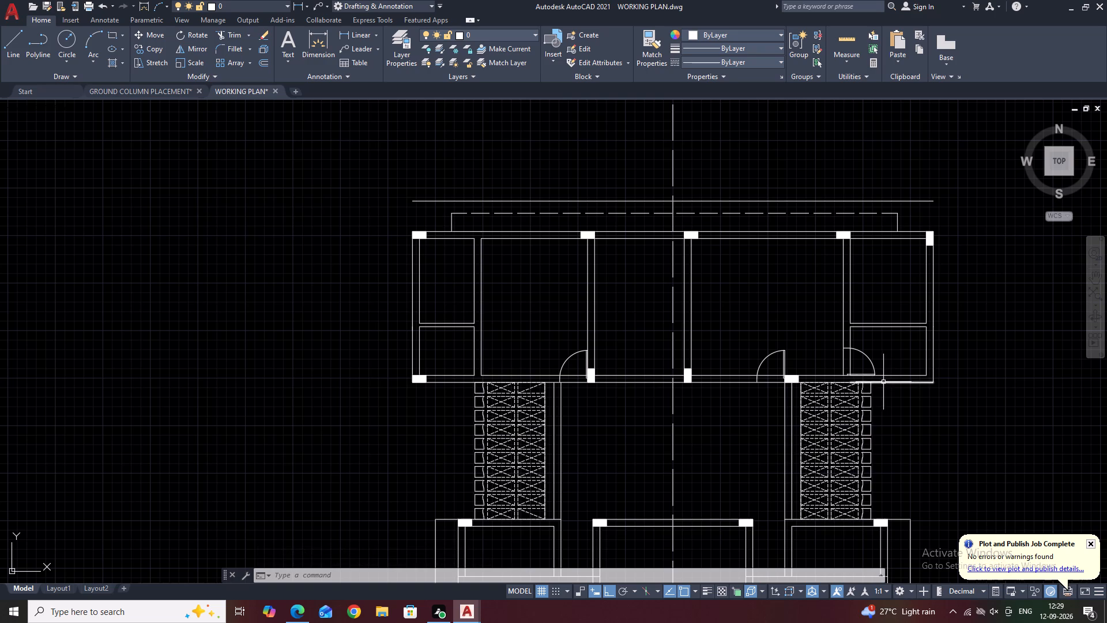
{"action": "scroll", "coordinate": [864, 369], "scroll_direction": "up", "scroll_amount": 2}
{"action": "left_click", "coordinate": [876, 344]}
{"action": "left_click", "coordinate": [867, 347]}
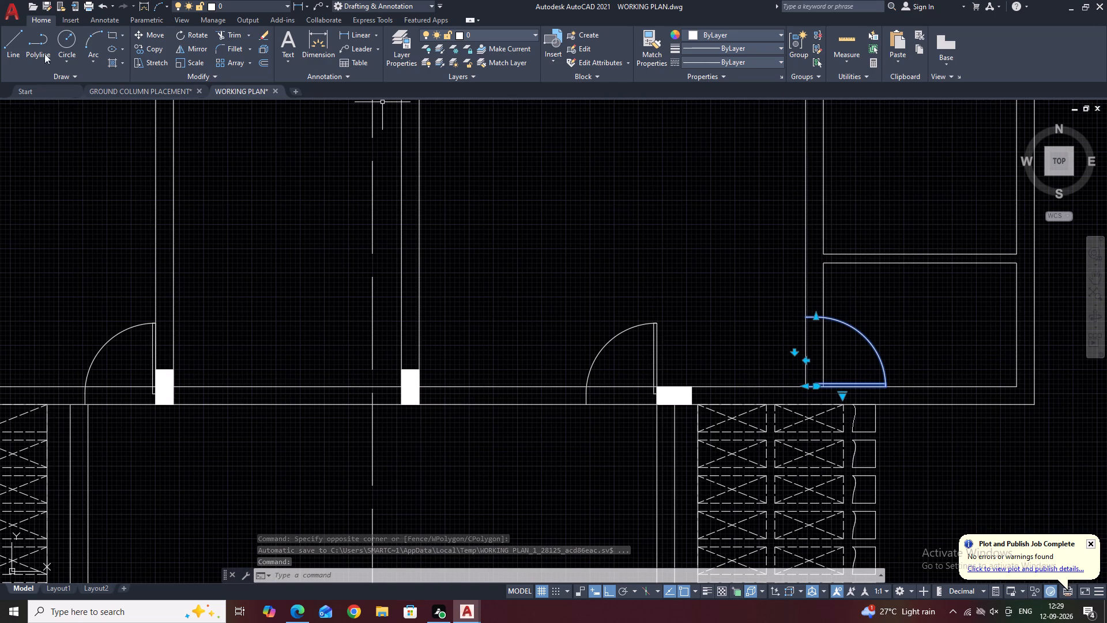
{"action": "left_click", "coordinate": [157, 52]}
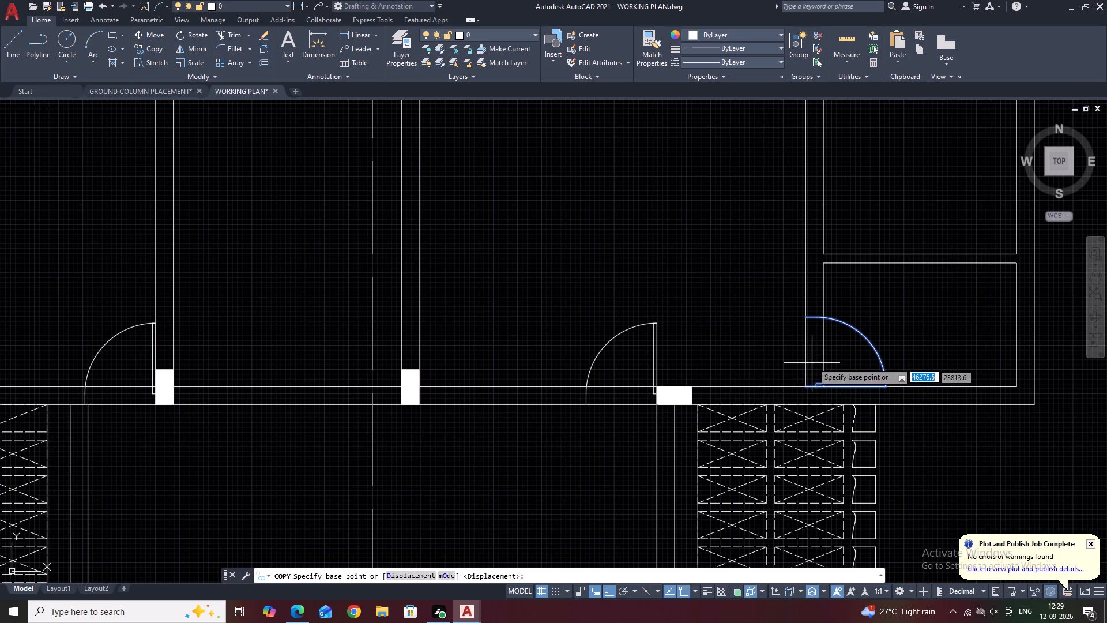
{"action": "left_click", "coordinate": [812, 362]}
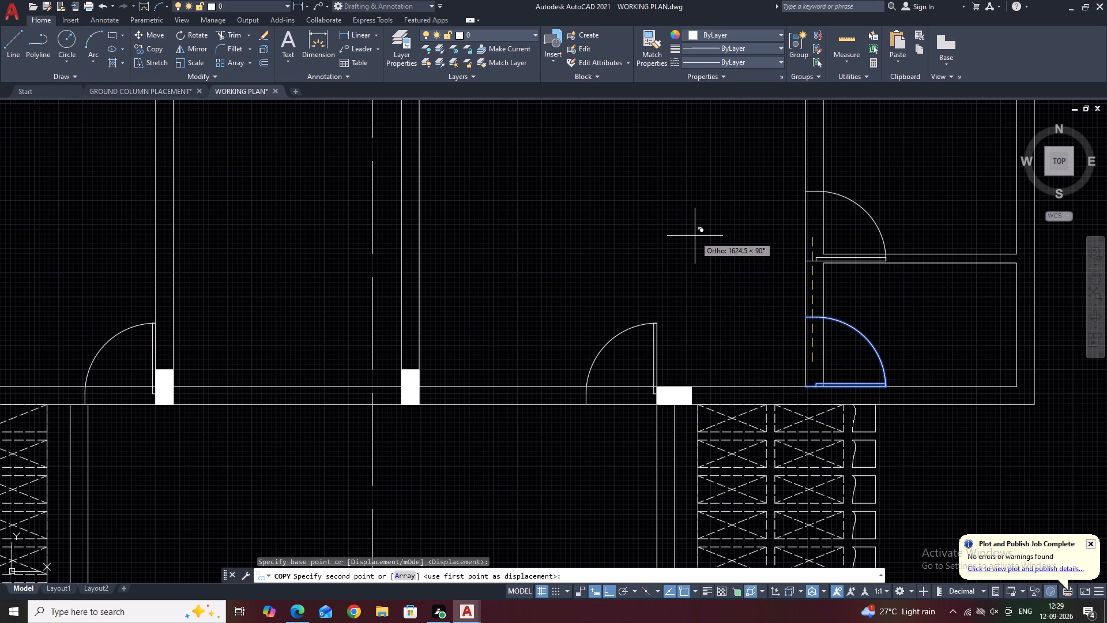
{"action": "left_click", "coordinate": [695, 236]}
{"action": "right_click", "coordinate": [695, 237]}
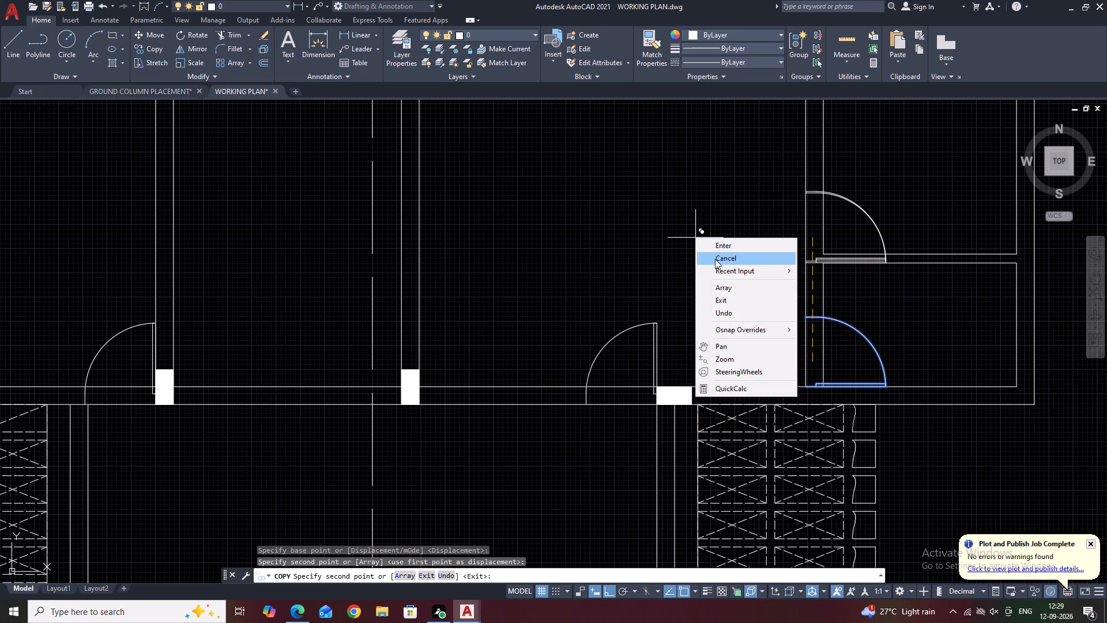
{"action": "left_click", "coordinate": [715, 259]}
Rotate the copied upper door 90° so that its leaf stands vertically.
{"action": "left_click", "coordinate": [878, 226]}
{"action": "middle_click_drag", "start_coordinate": [790, 187], "coordinate": [620, 245]}
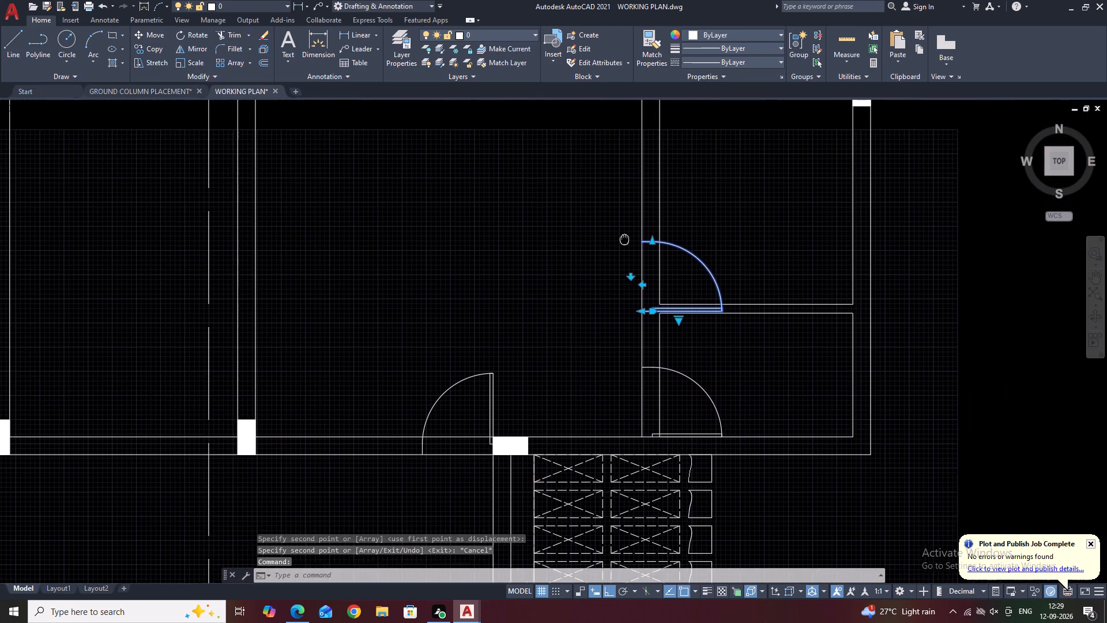
{"action": "middle_click_drag", "start_coordinate": [620, 245], "coordinate": [619, 256]}
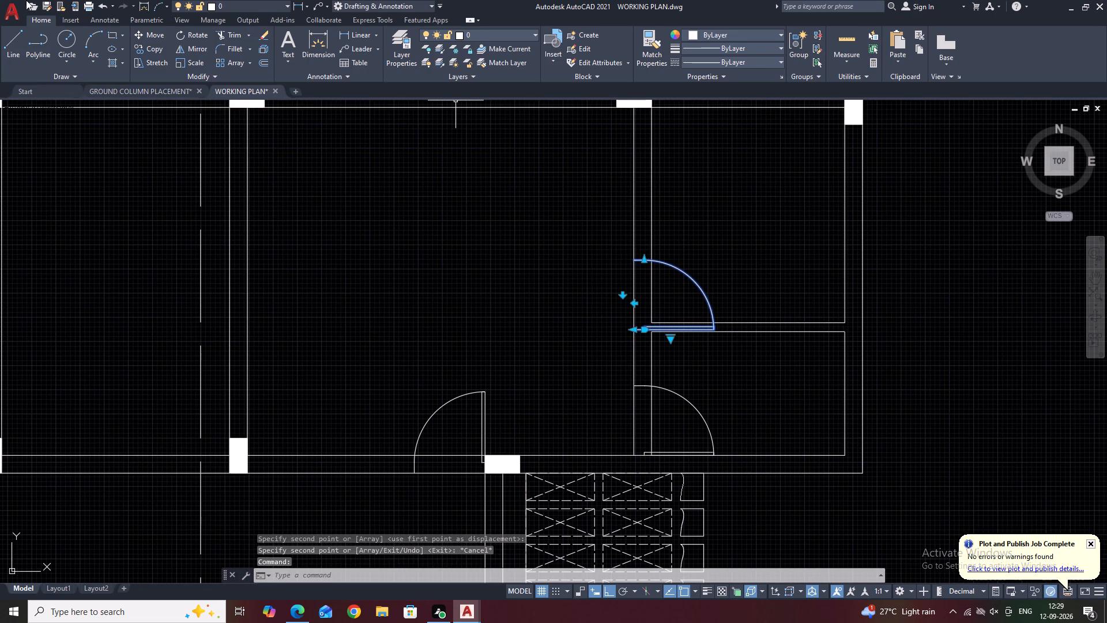
{"action": "left_click", "coordinate": [186, 35]}
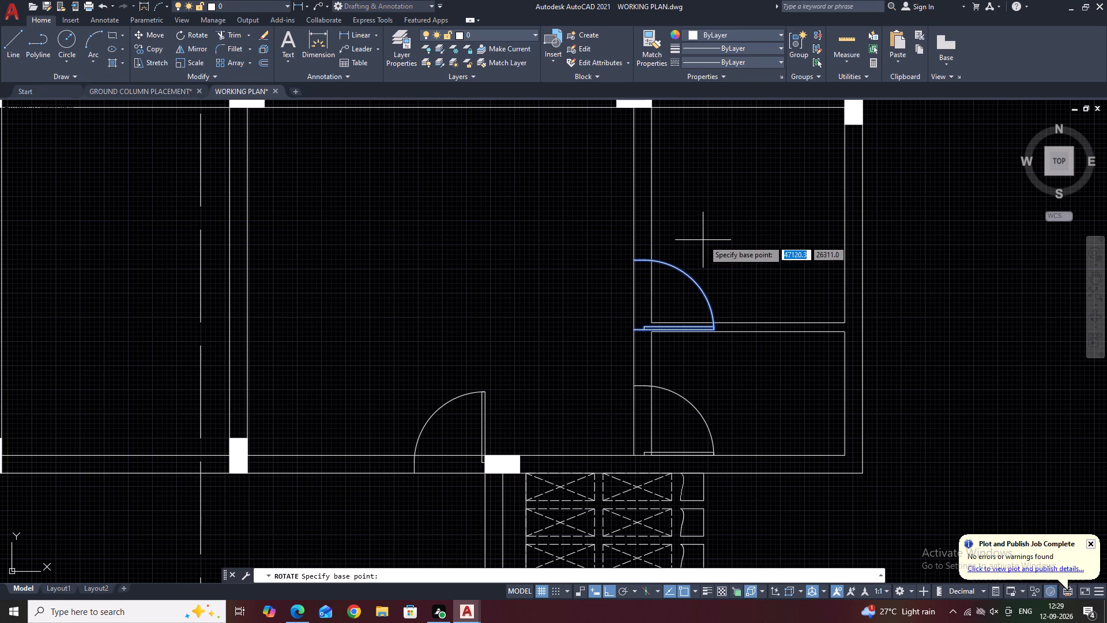
{"action": "left_click", "coordinate": [703, 240]}
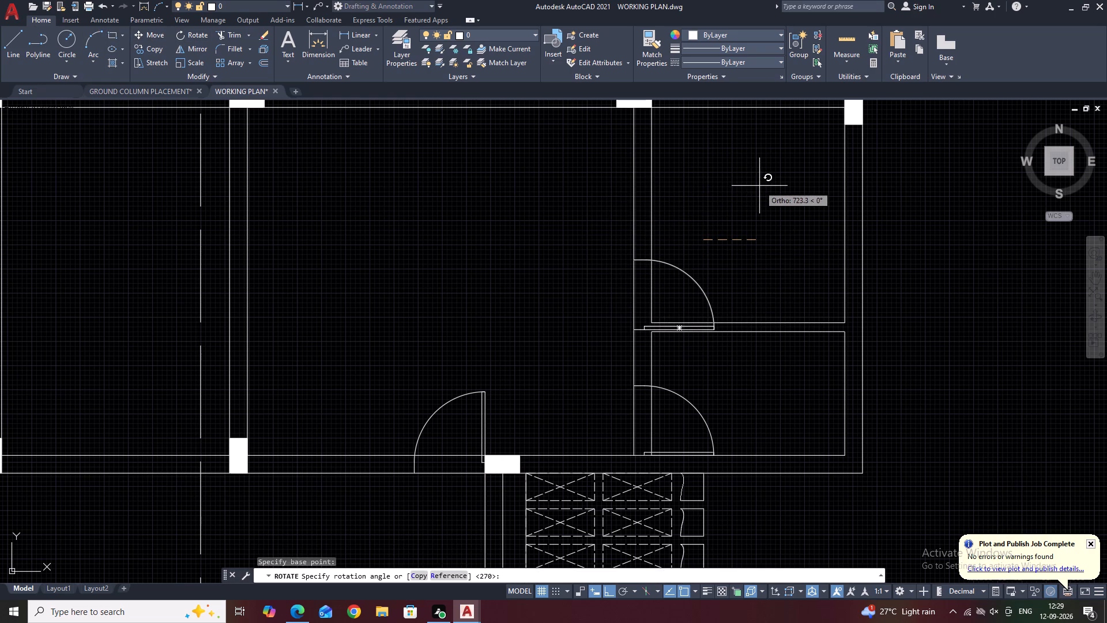
{"action": "left_click", "coordinate": [644, 162]}
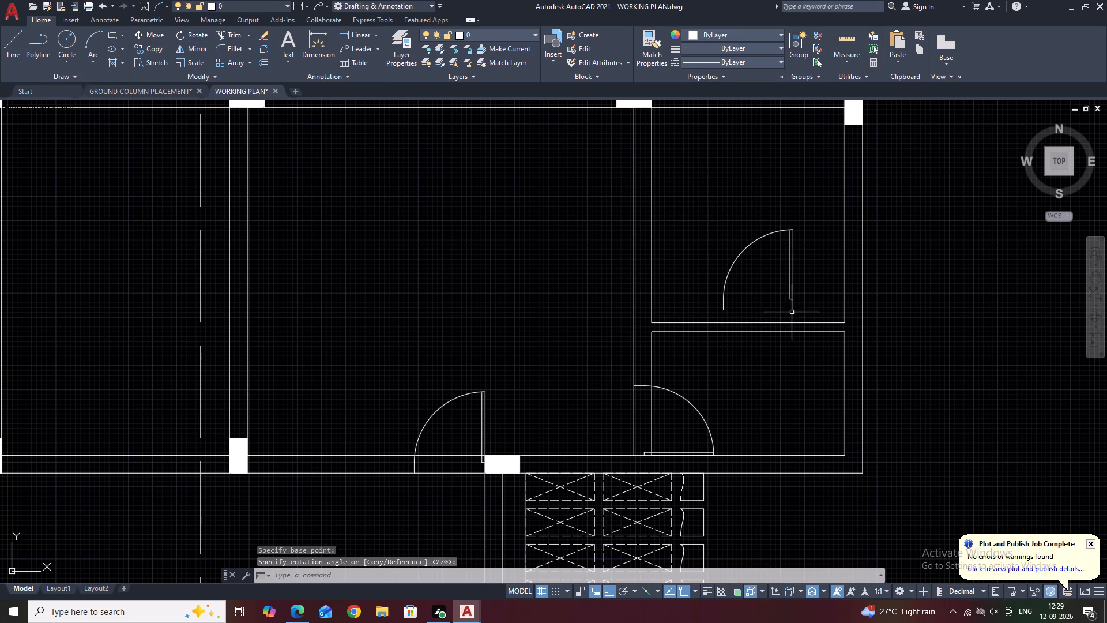
Mirror the rotated door about its vertical leaf line and erase the source, so it swings to the right.
{"action": "left_click", "coordinate": [818, 301]}
{"action": "left_click", "coordinate": [765, 257]}
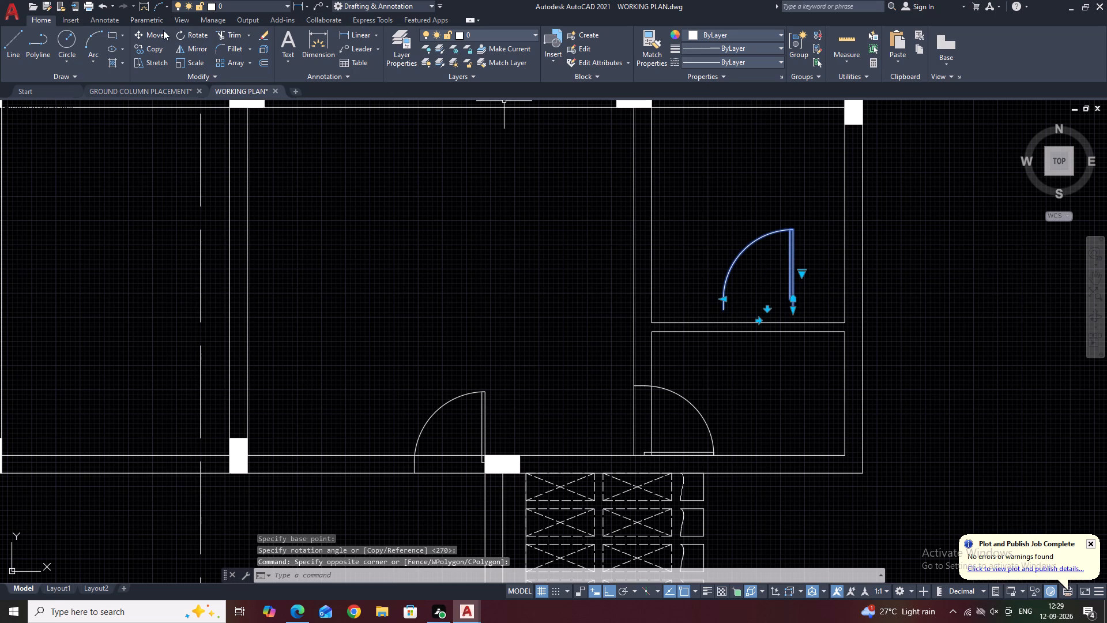
{"action": "left_click", "coordinate": [182, 52]}
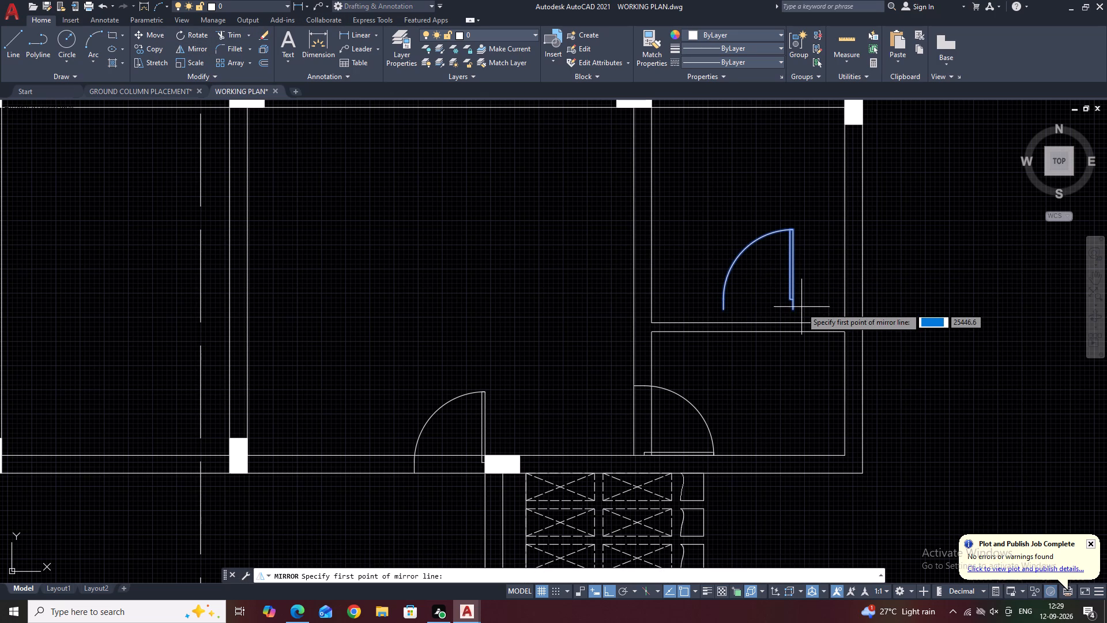
{"action": "left_click", "coordinate": [792, 309]}
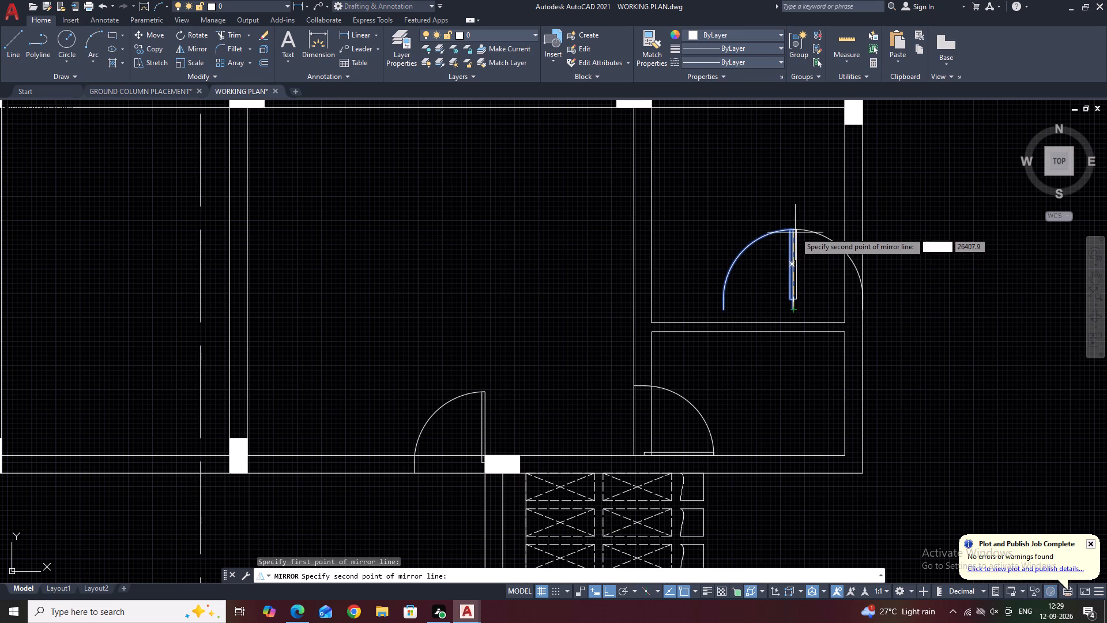
{"action": "left_click", "coordinate": [794, 227]}
{"action": "left_click_drag", "start_coordinate": [814, 256], "coordinate": [794, 227]}
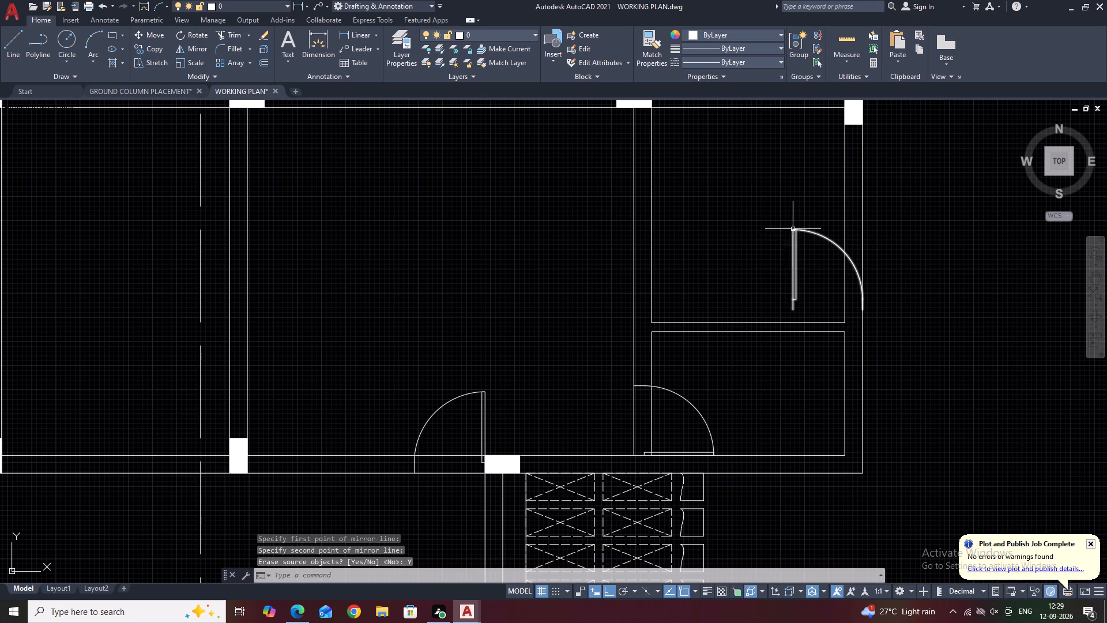
Move the mirrored door by its hinge-side end to the junction of the vertical wall and the partition between the right-hand rooms.
{"action": "left_click", "coordinate": [794, 250]}
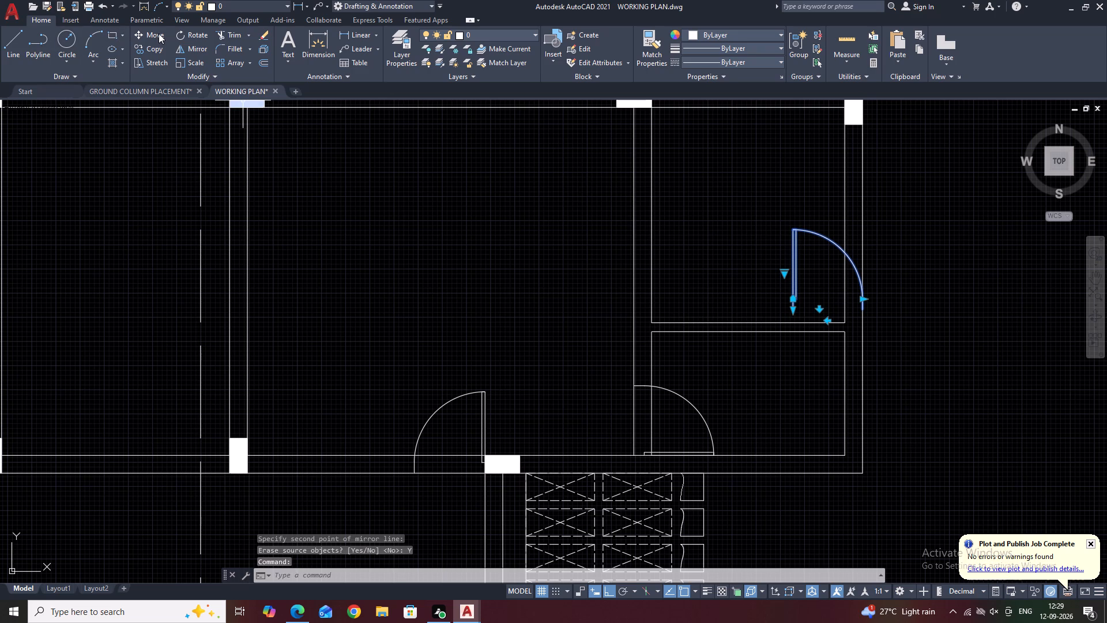
{"action": "left_click", "coordinate": [159, 33]}
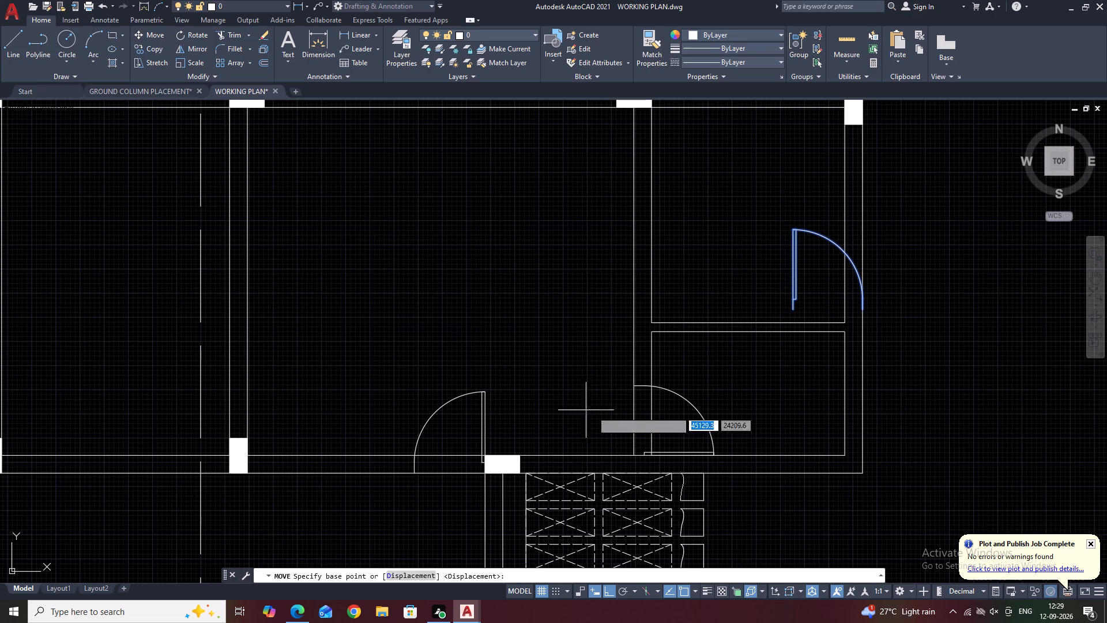
{"action": "left_click", "coordinate": [793, 310]}
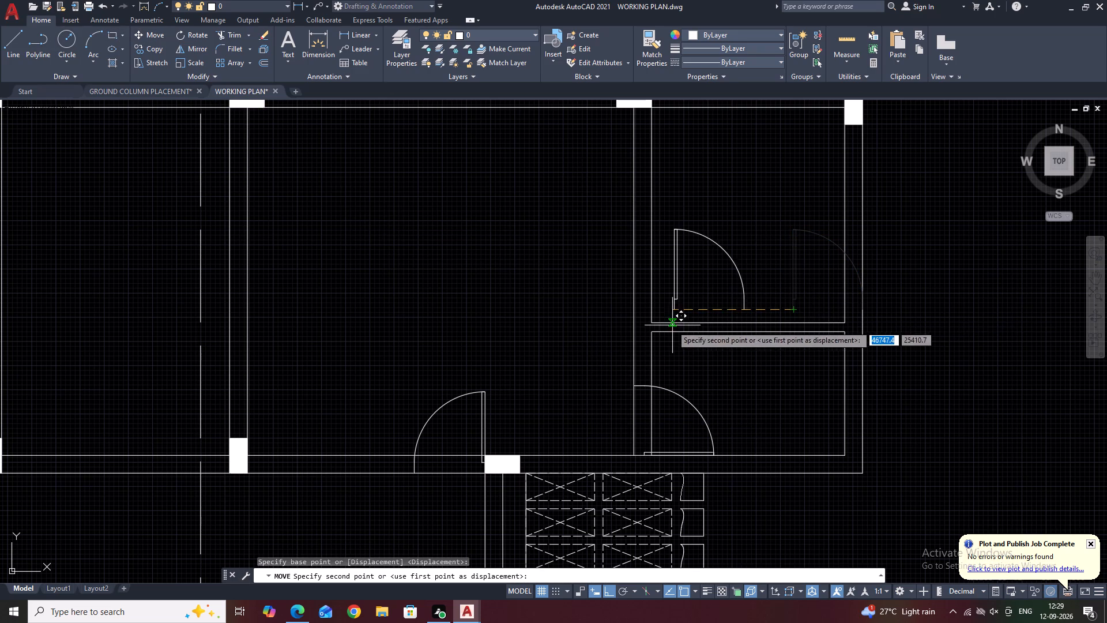
{"action": "left_click", "coordinate": [650, 332]}
Copy the partition door onto the bottom wall of the central room, between its two columns.
{"action": "middle_click_drag", "start_coordinate": [763, 288], "coordinate": [809, 264]}
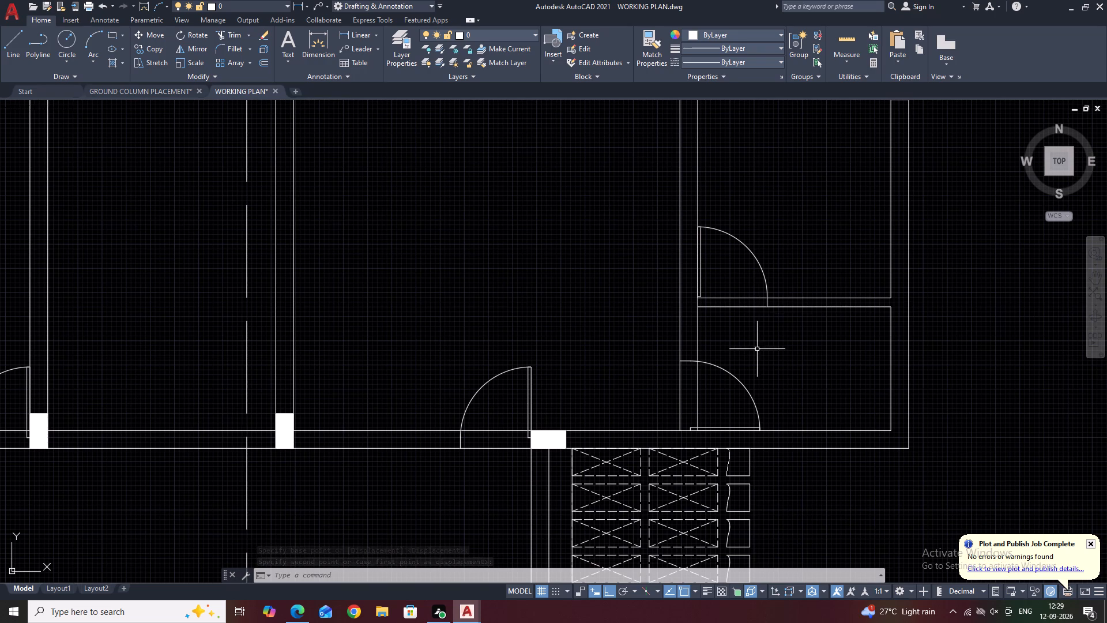
{"action": "middle_click_drag", "start_coordinate": [745, 363], "coordinate": [838, 264]}
{"action": "left_click", "coordinate": [869, 165]}
{"action": "left_click", "coordinate": [855, 171]}
{"action": "left_click", "coordinate": [853, 170]}
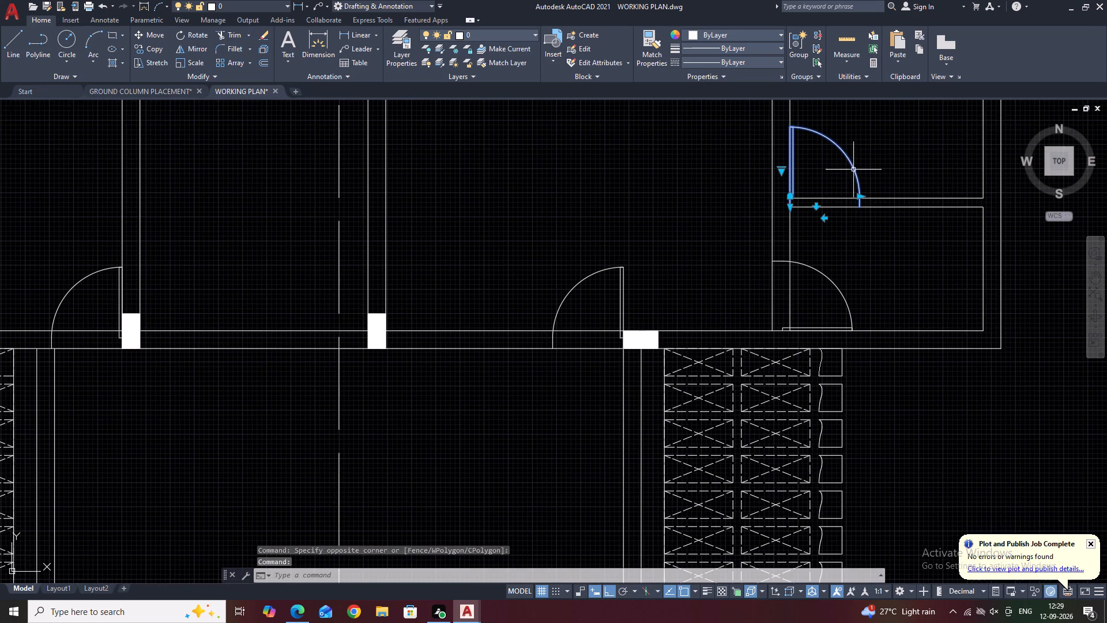
{"action": "left_click", "coordinate": [151, 52]}
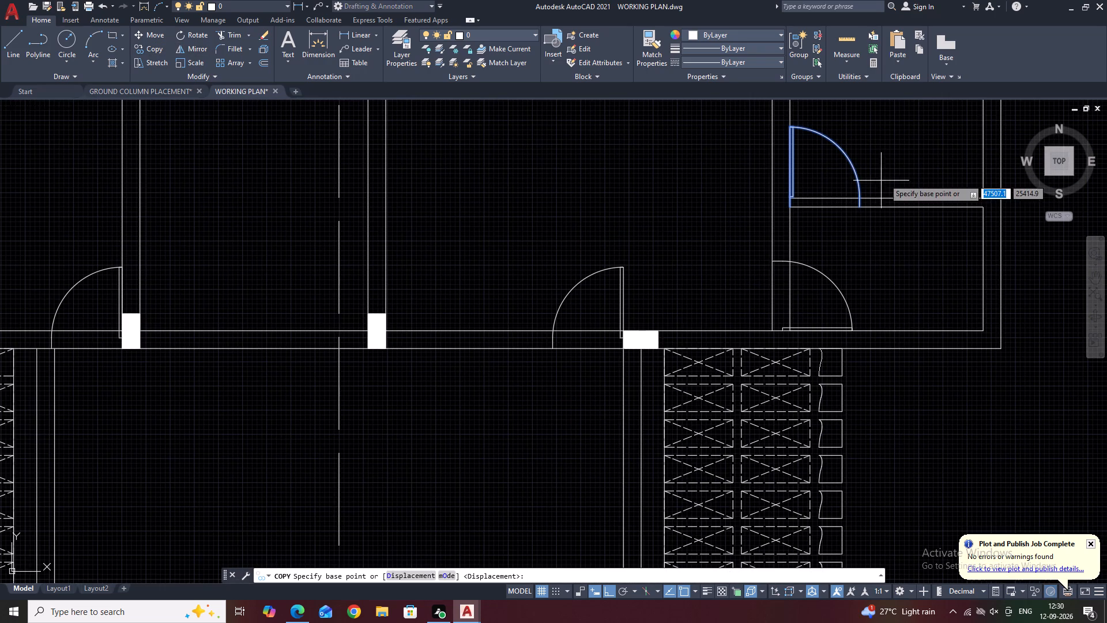
{"action": "left_click", "coordinate": [788, 207]}
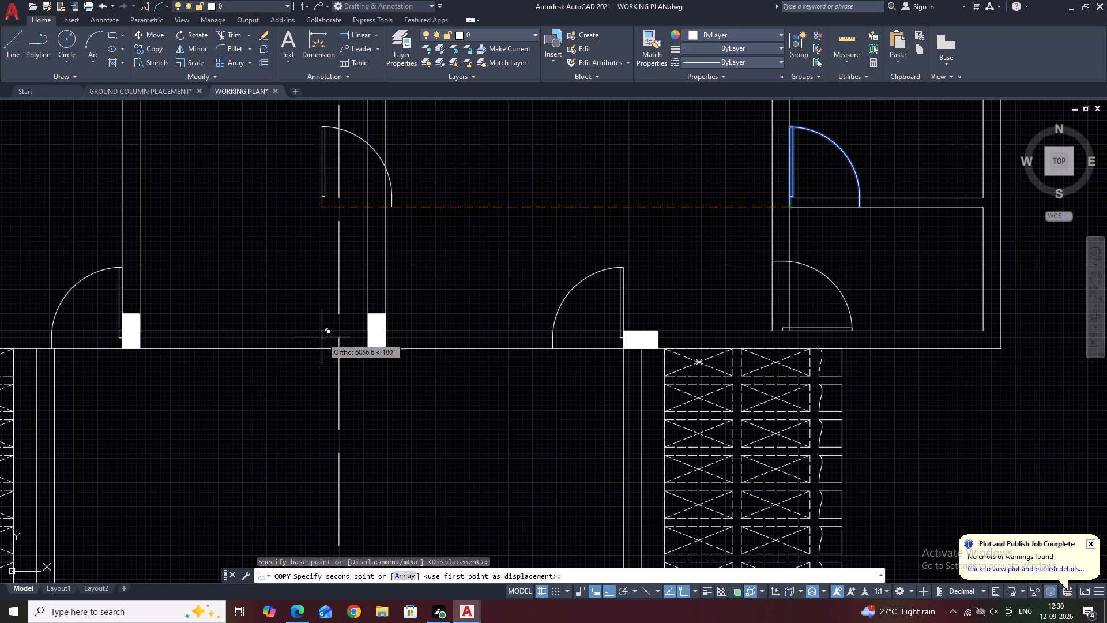
{"action": "left_click", "coordinate": [248, 325]}
{"action": "middle_click_drag", "start_coordinate": [311, 264], "coordinate": [491, 277]}
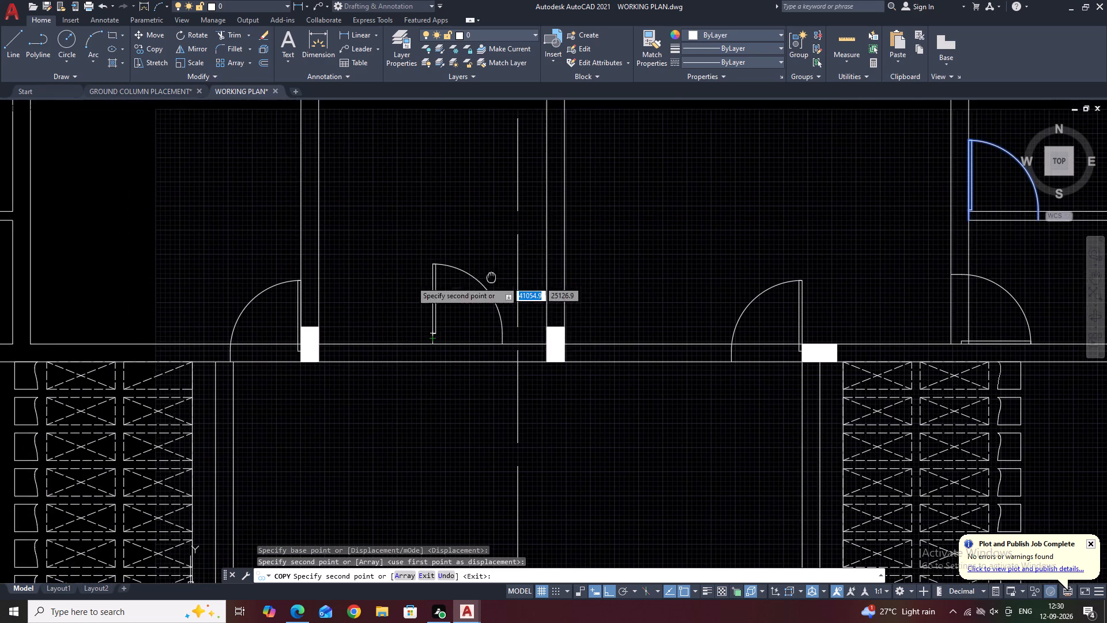
{"action": "right_click", "coordinate": [491, 277]}
{"action": "left_click", "coordinate": [507, 297]}
Move the central room's door so its swing-side end meets the dashed centre line on the bottom wall's outer face.
{"action": "scroll", "coordinate": [480, 303], "scroll_direction": "up", "scroll_amount": 1}
{"action": "middle_click_drag", "start_coordinate": [502, 324], "coordinate": [660, 276]}
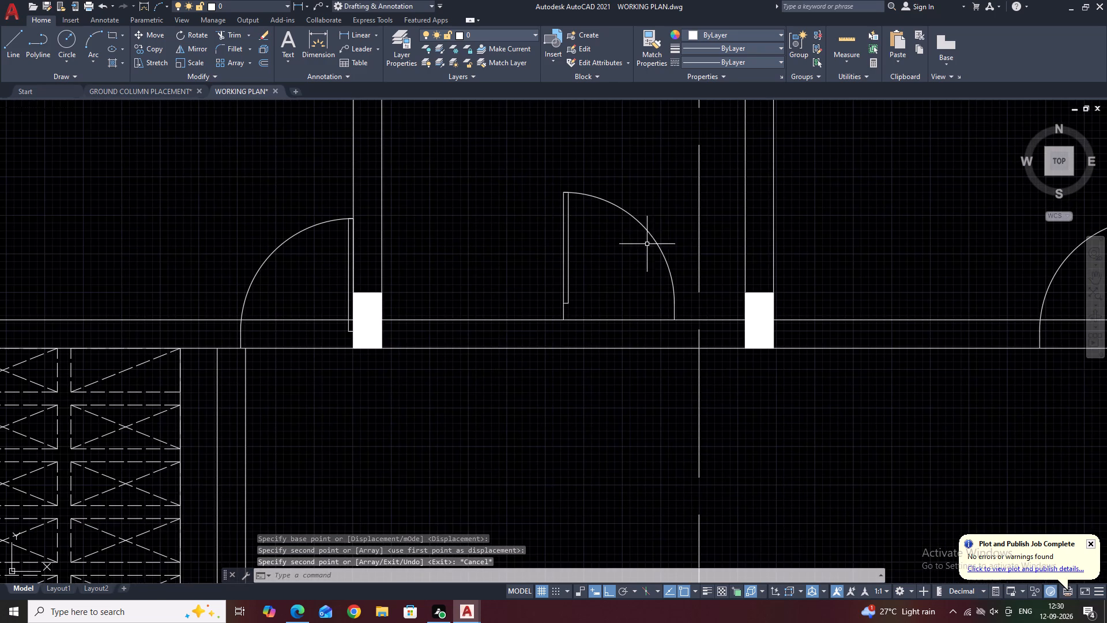
{"action": "left_click", "coordinate": [639, 228]}
{"action": "left_click_drag", "start_coordinate": [624, 207], "coordinate": [613, 198]}
{"action": "left_click", "coordinate": [142, 38]}
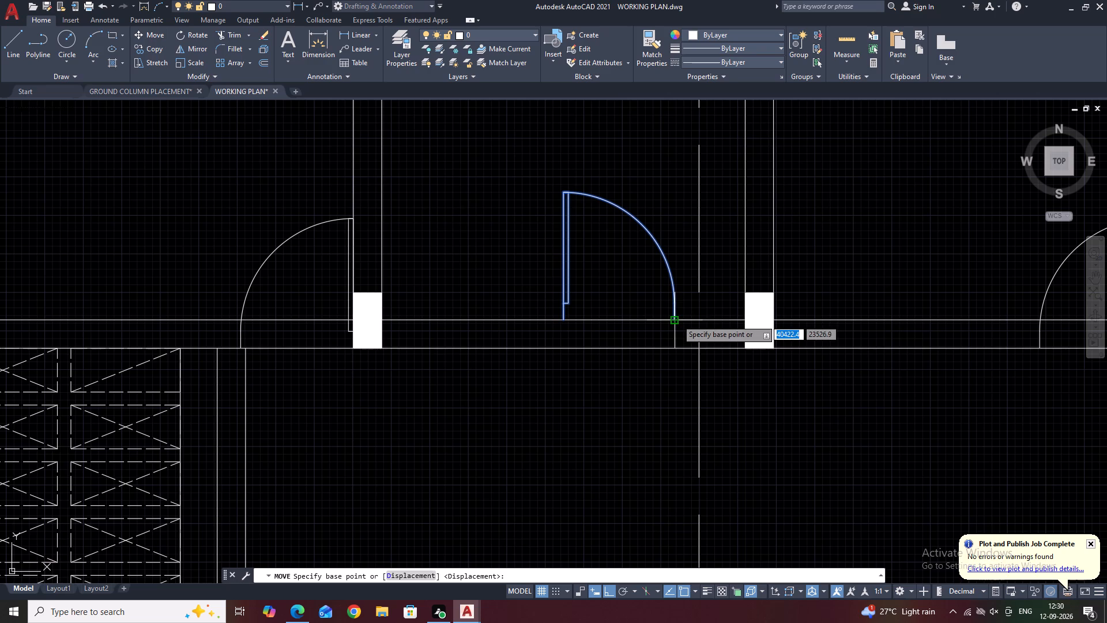
{"action": "left_click", "coordinate": [677, 320]}
{"action": "left_click", "coordinate": [698, 348]}
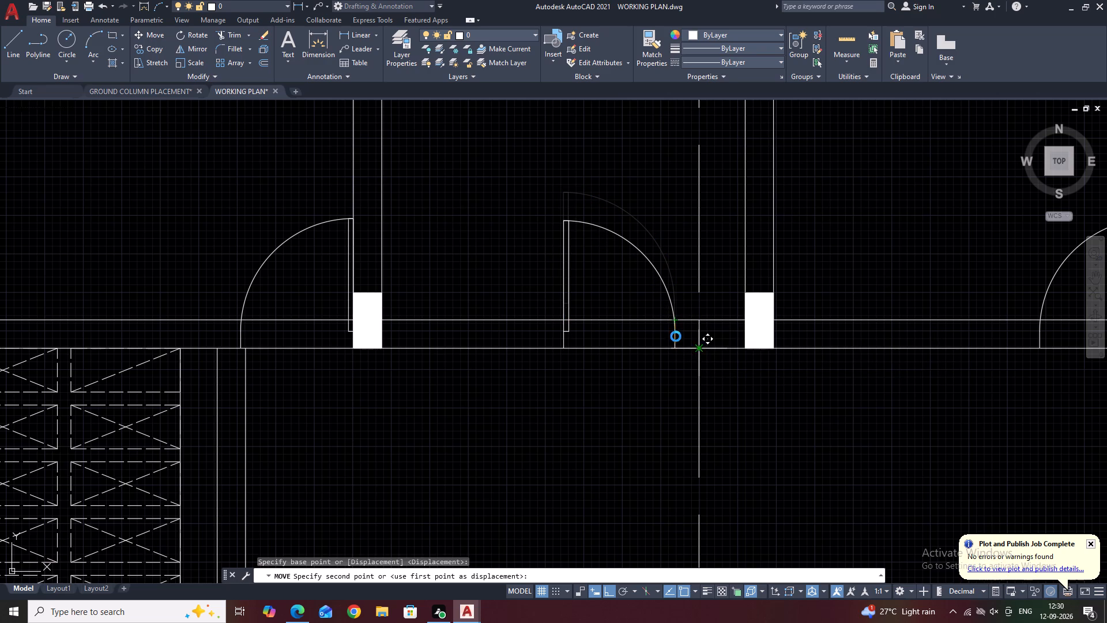
Mirror the central room's bottom-wall door about its vertical leaf line and erase the source, so it swings to the left.
{"action": "left_click", "coordinate": [657, 217]}
{"action": "left_click", "coordinate": [624, 250]}
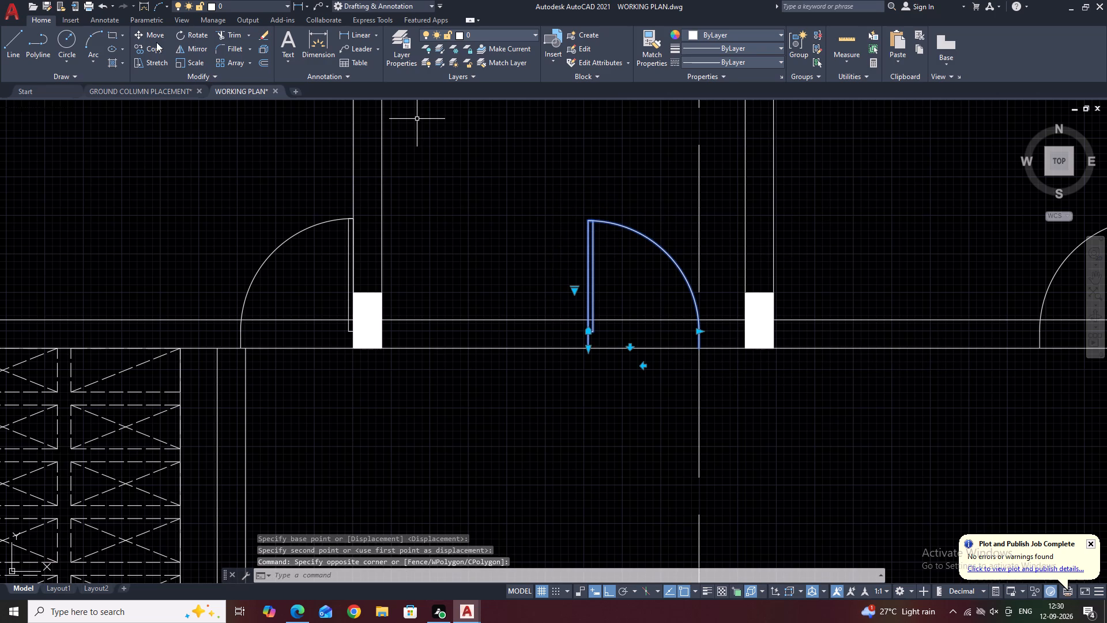
{"action": "left_click", "coordinate": [184, 50]}
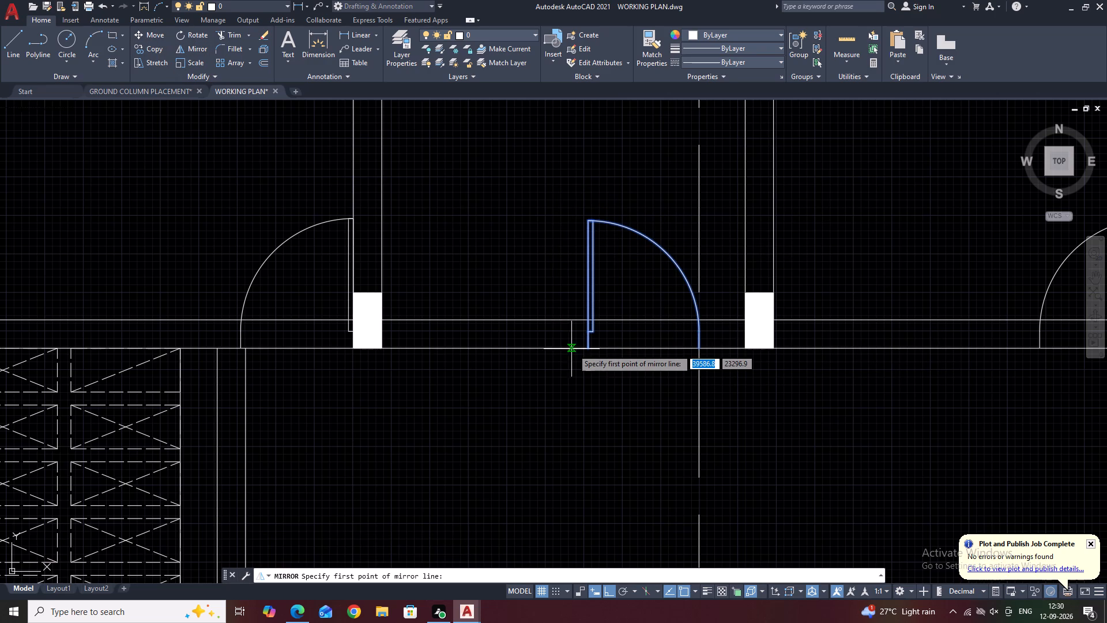
{"action": "left_click", "coordinate": [586, 348]}
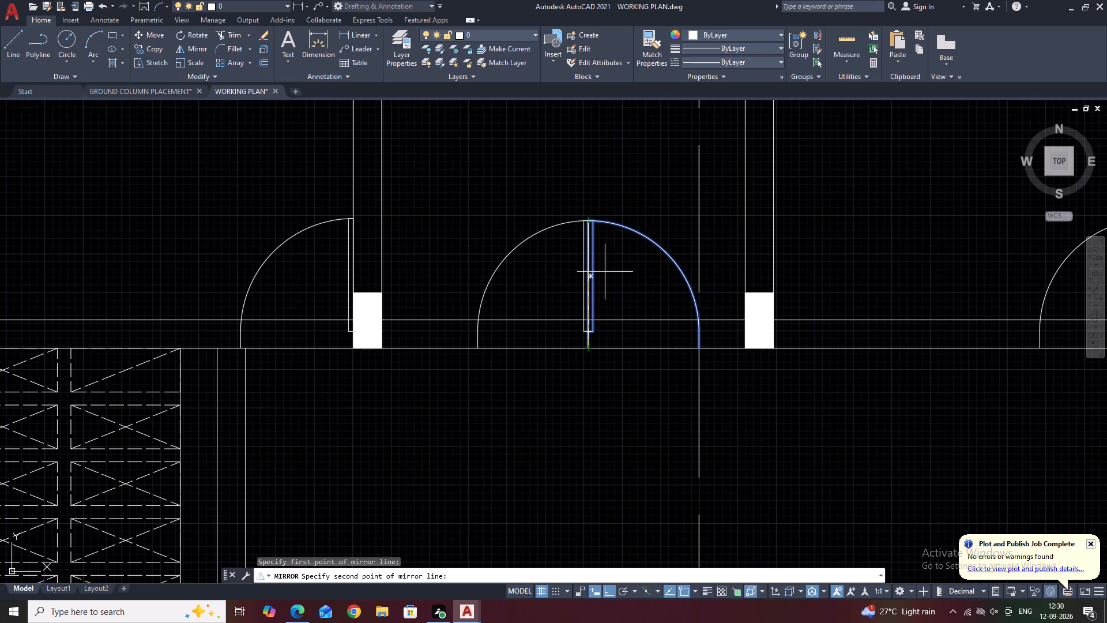
{"action": "right_click", "coordinate": [608, 321]}
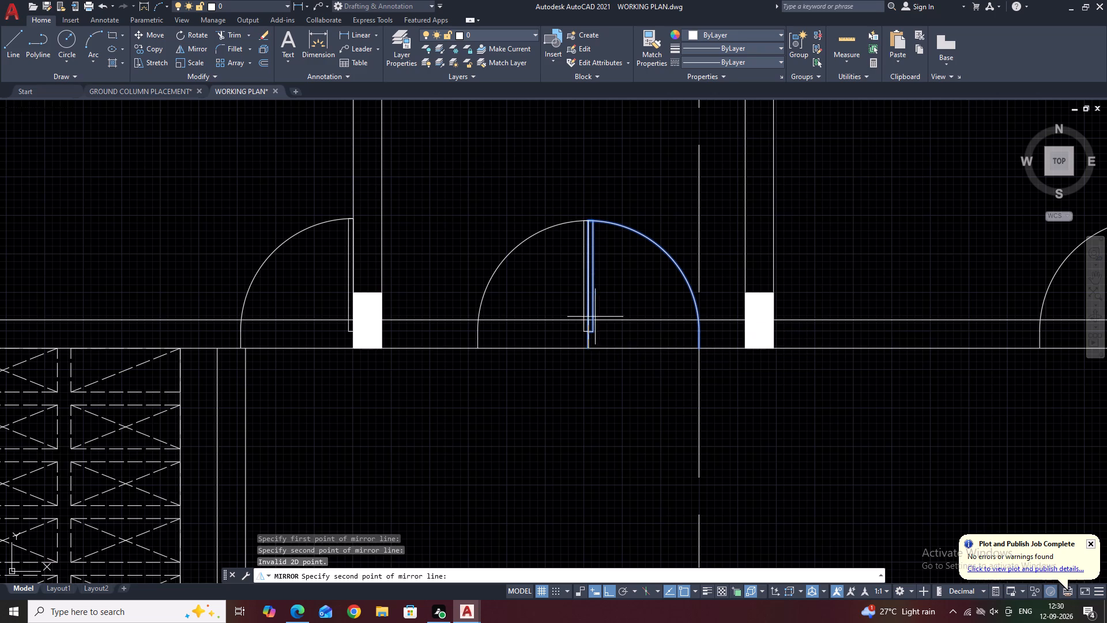
{"action": "left_click", "coordinate": [590, 174]}
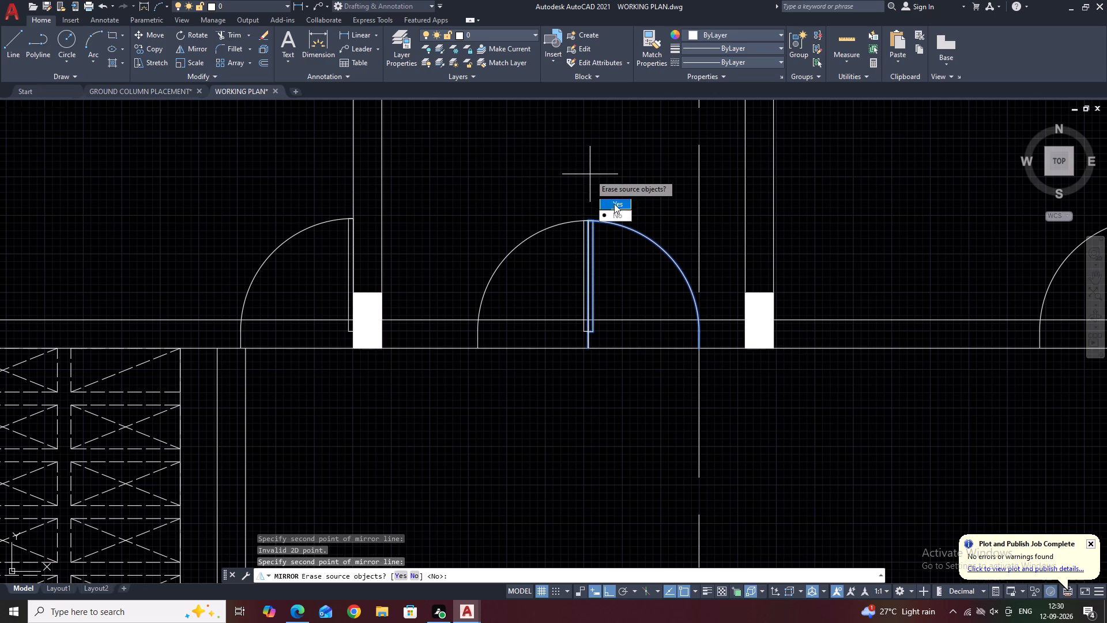
{"action": "left_click_drag", "start_coordinate": [614, 204], "coordinate": [590, 174]}
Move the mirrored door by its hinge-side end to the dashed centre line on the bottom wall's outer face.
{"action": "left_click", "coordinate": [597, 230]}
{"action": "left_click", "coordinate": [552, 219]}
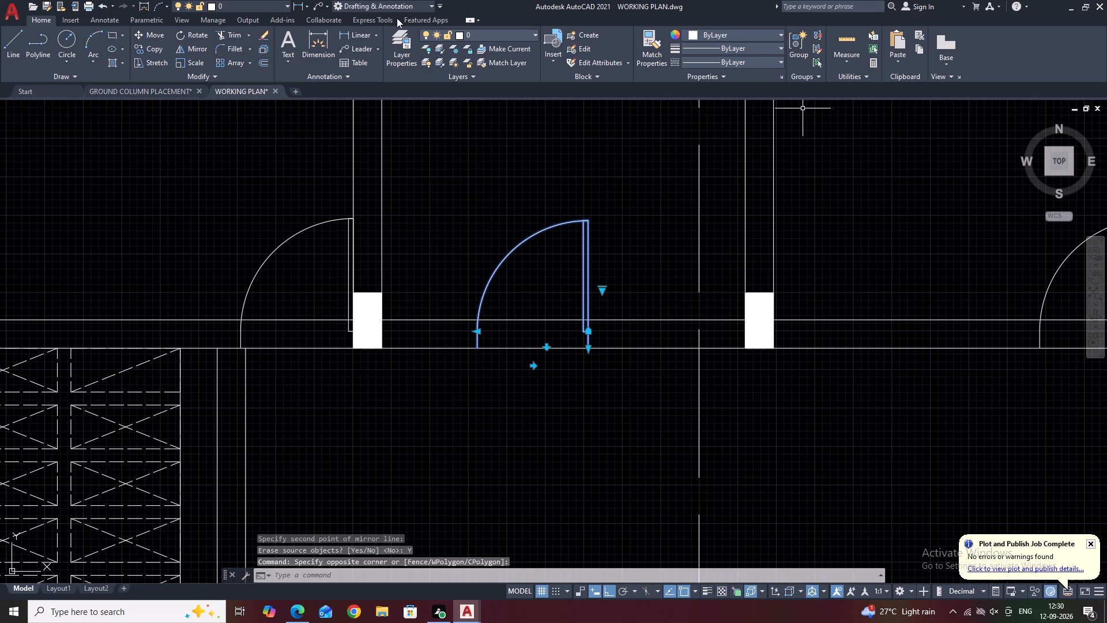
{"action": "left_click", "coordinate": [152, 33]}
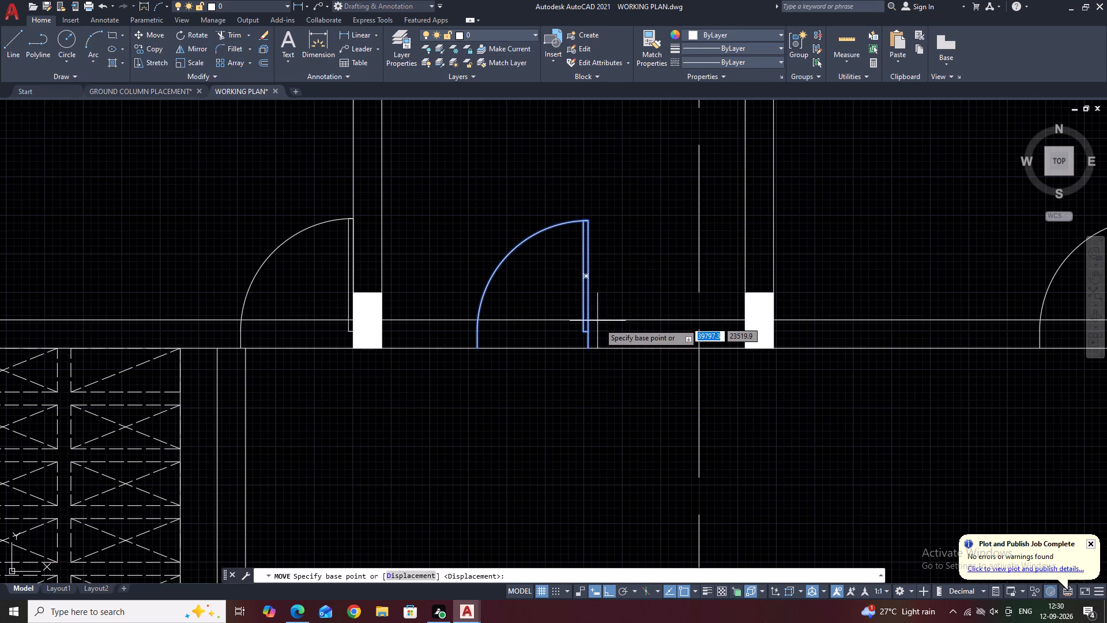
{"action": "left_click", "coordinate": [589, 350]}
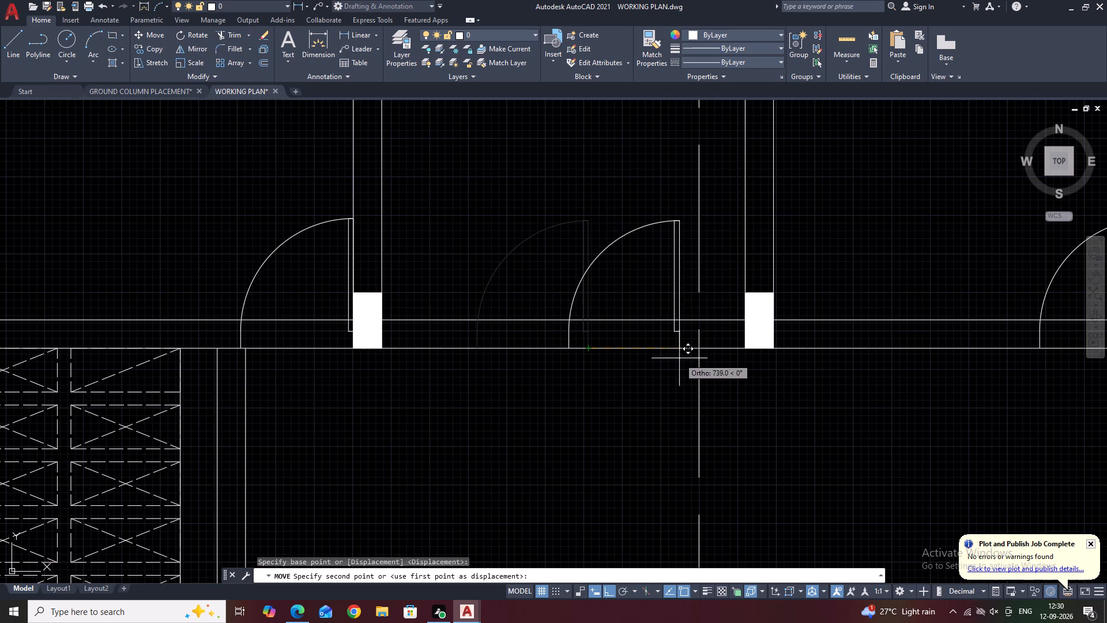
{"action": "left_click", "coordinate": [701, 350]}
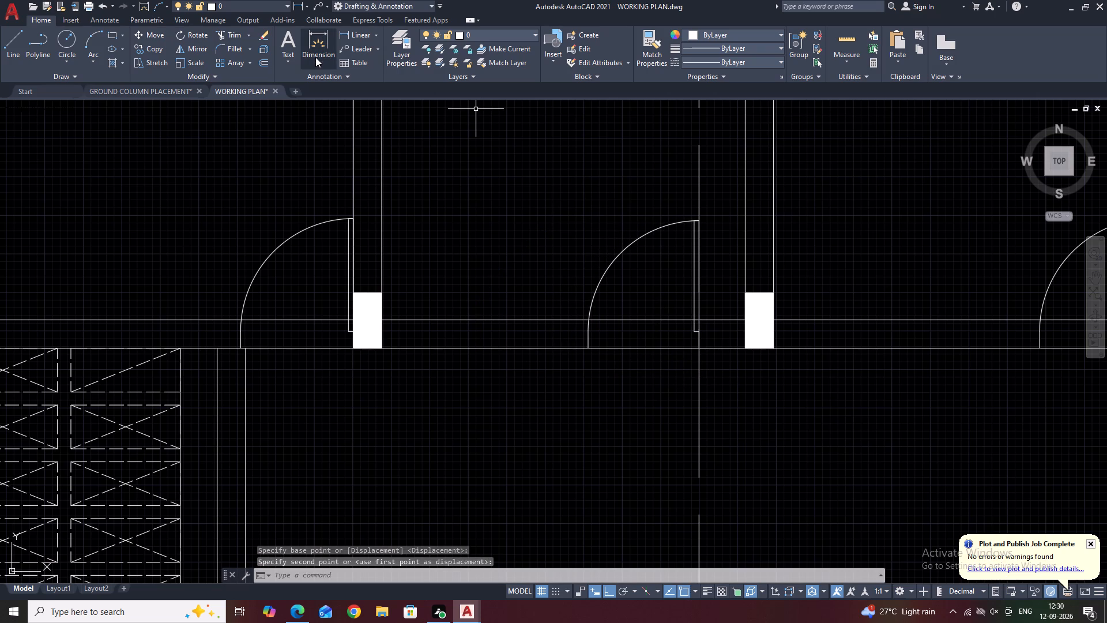
Move the central room's door by its hinge-side end to the lower-left corner of the column at the room's right wall.
{"action": "middle_click_drag", "start_coordinate": [718, 280], "coordinate": [578, 309]}
{"action": "scroll", "coordinate": [734, 310], "scroll_direction": "down", "scroll_amount": 2}
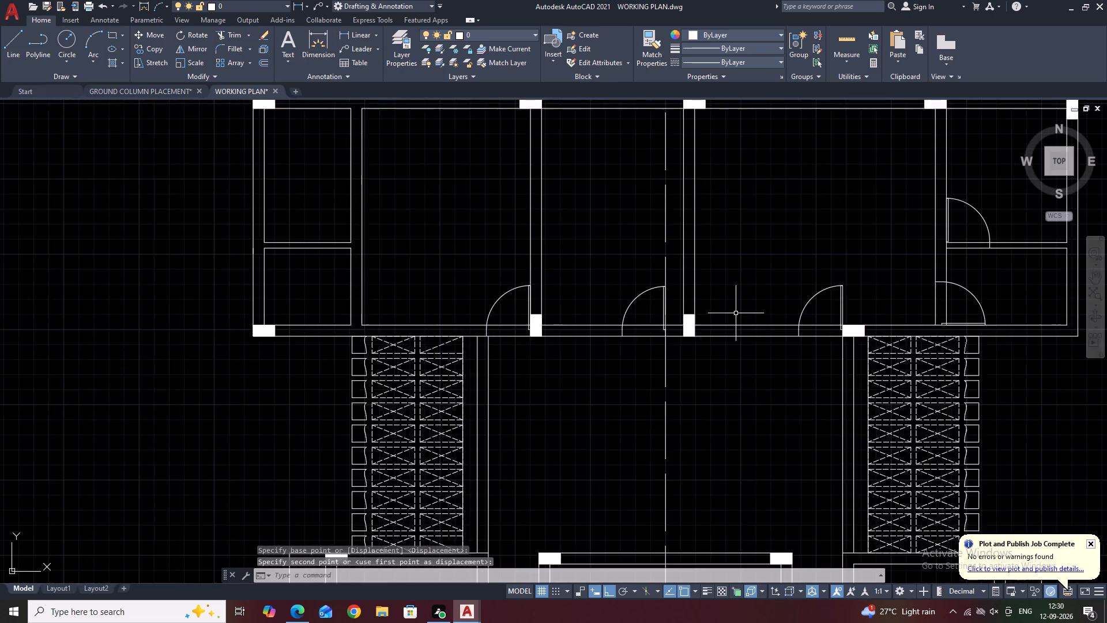
{"action": "scroll", "coordinate": [736, 313], "scroll_direction": "down", "scroll_amount": 1}
{"action": "scroll", "coordinate": [689, 324], "scroll_direction": "up", "scroll_amount": 3}
{"action": "left_click", "coordinate": [658, 273]}
{"action": "left_click", "coordinate": [603, 226]}
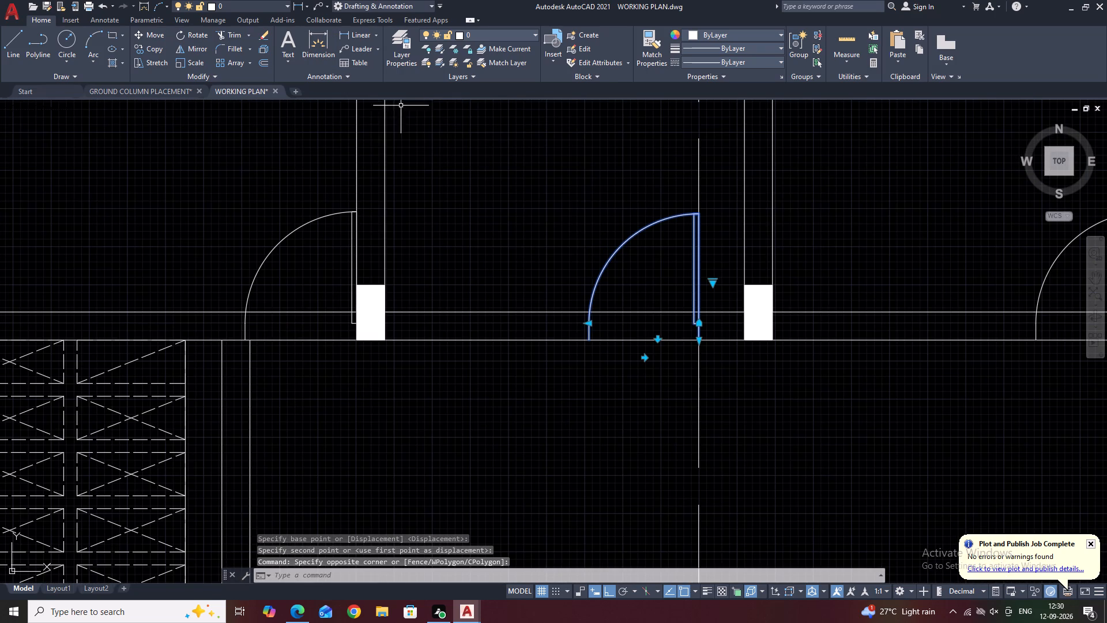
{"action": "left_click", "coordinate": [161, 32]}
{"action": "scroll", "coordinate": [657, 328], "scroll_direction": "up", "scroll_amount": 2}
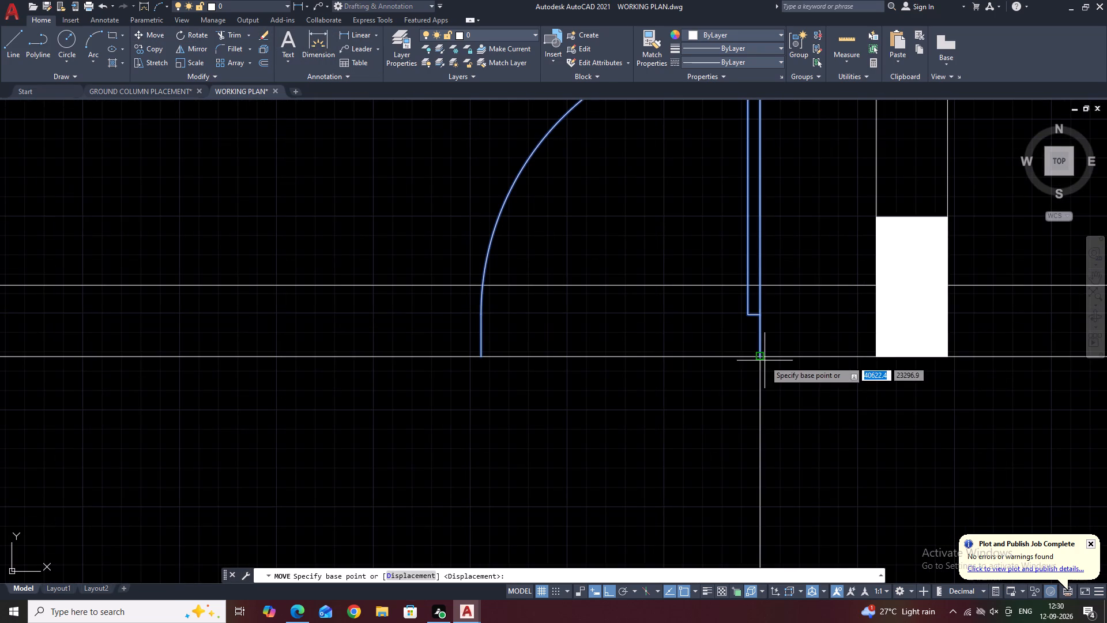
{"action": "left_click", "coordinate": [760, 358]}
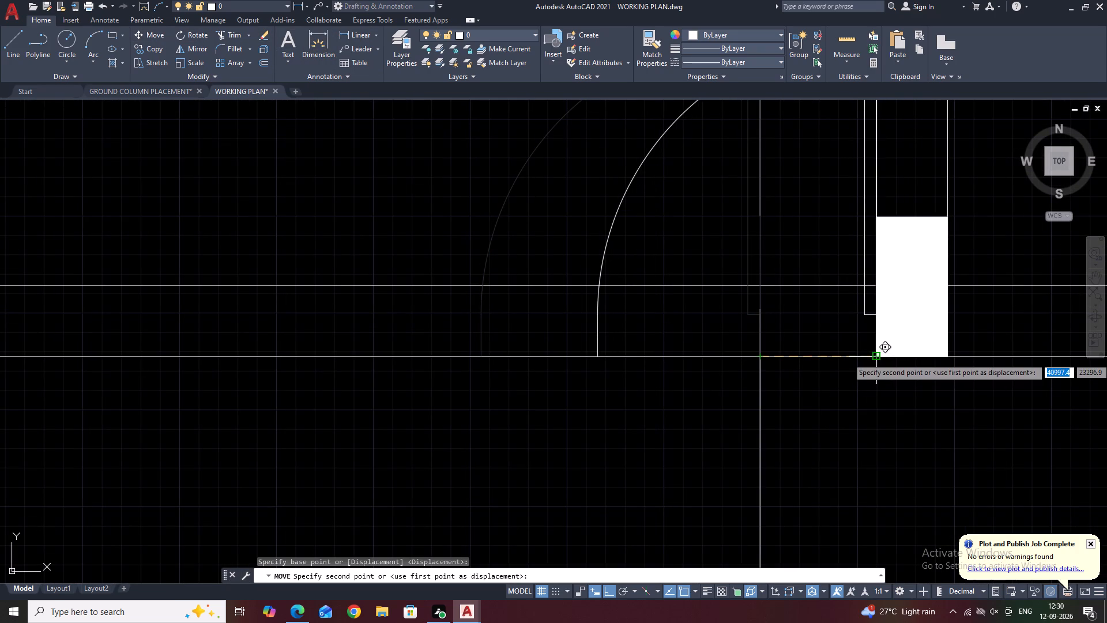
{"action": "left_click", "coordinate": [875, 357]}
Mirror the door of the lower right-hand small room about a vertical line through the large right-hand room, keeping the source.
{"action": "scroll", "coordinate": [759, 322], "scroll_direction": "down", "scroll_amount": 5}
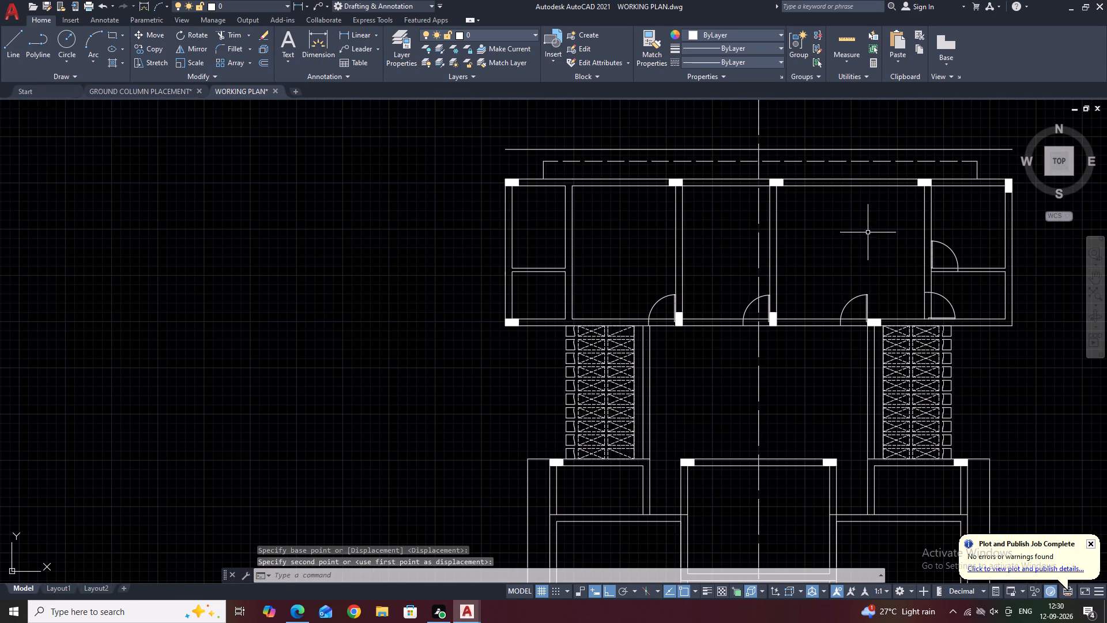
{"action": "middle_click_drag", "start_coordinate": [863, 231], "coordinate": [824, 268]}
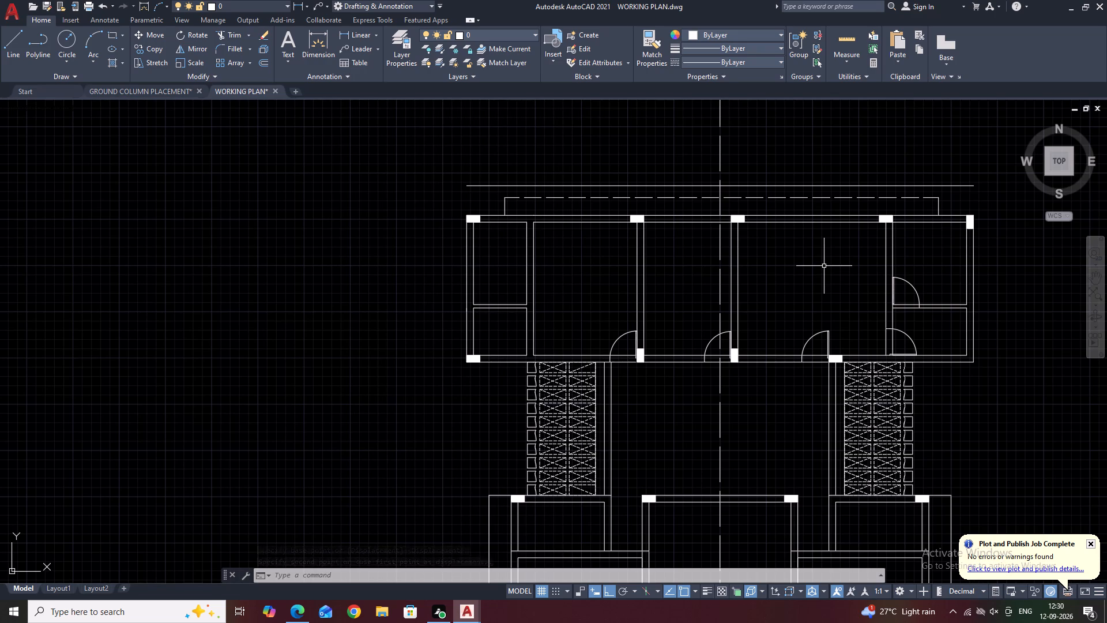
{"action": "scroll", "coordinate": [906, 343], "scroll_direction": "up", "scroll_amount": 1}
{"action": "left_click", "coordinate": [908, 328]}
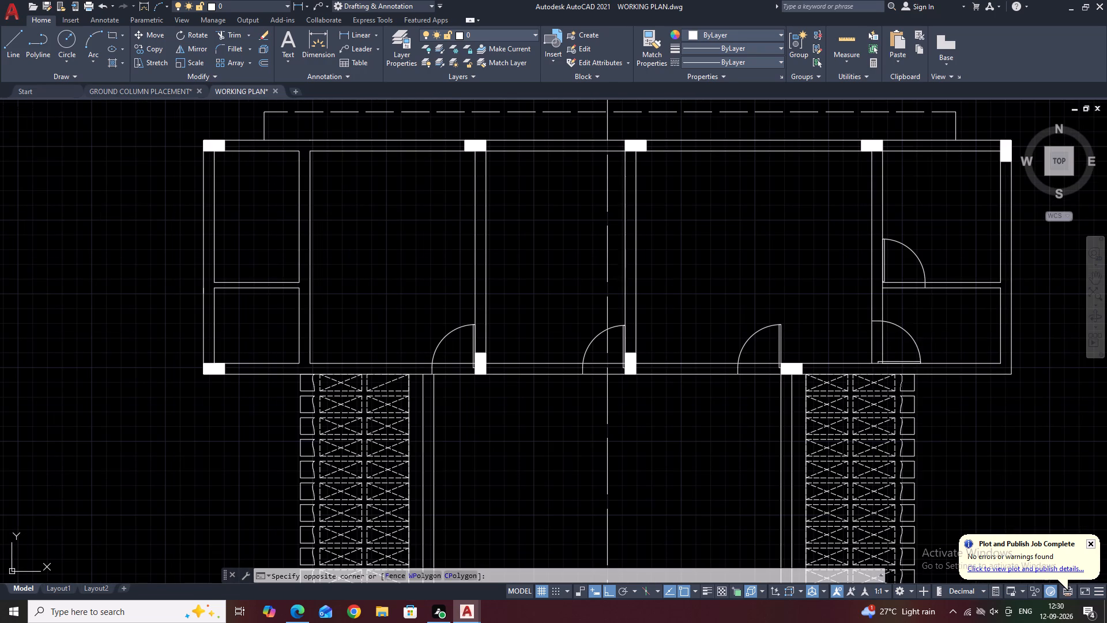
{"action": "left_click", "coordinate": [899, 331]}
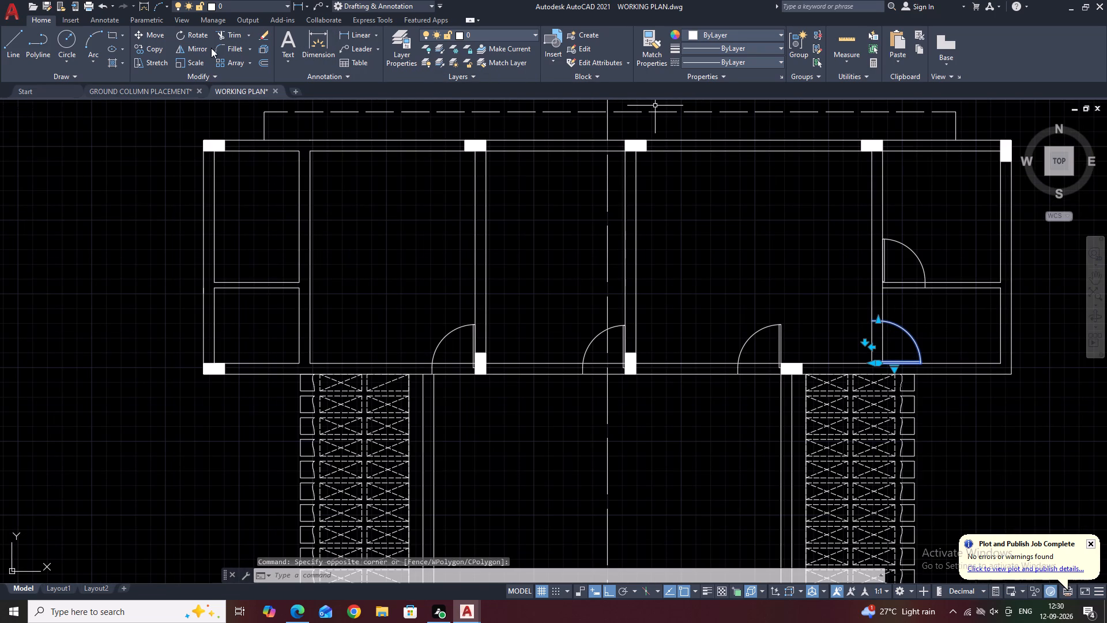
{"action": "left_click", "coordinate": [201, 52]}
{"action": "left_click", "coordinate": [690, 362]}
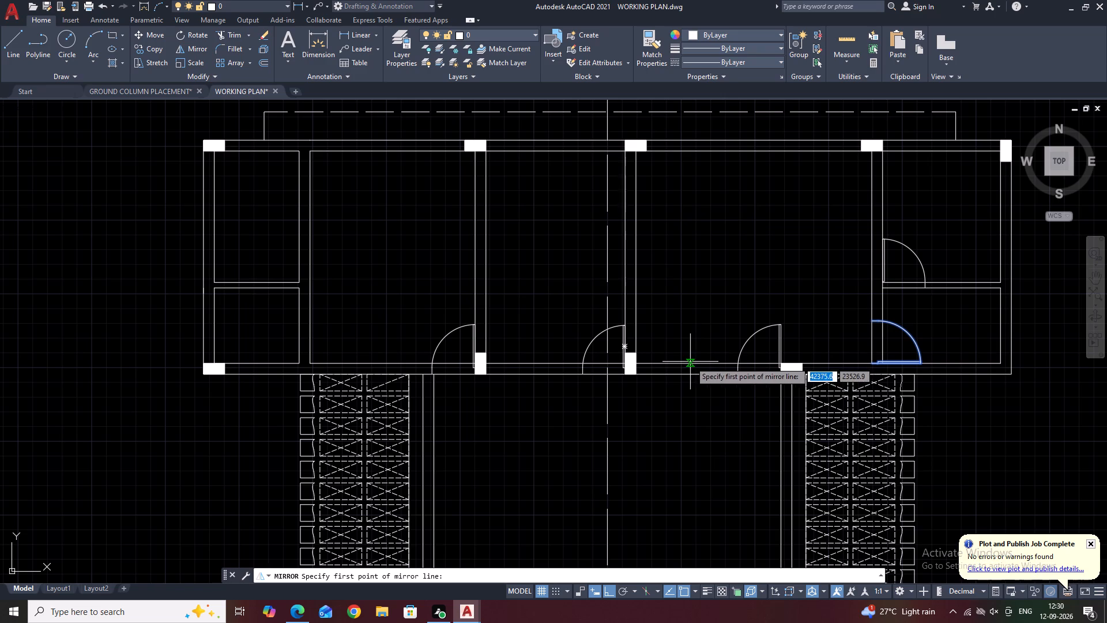
{"action": "left_click", "coordinate": [687, 187]}
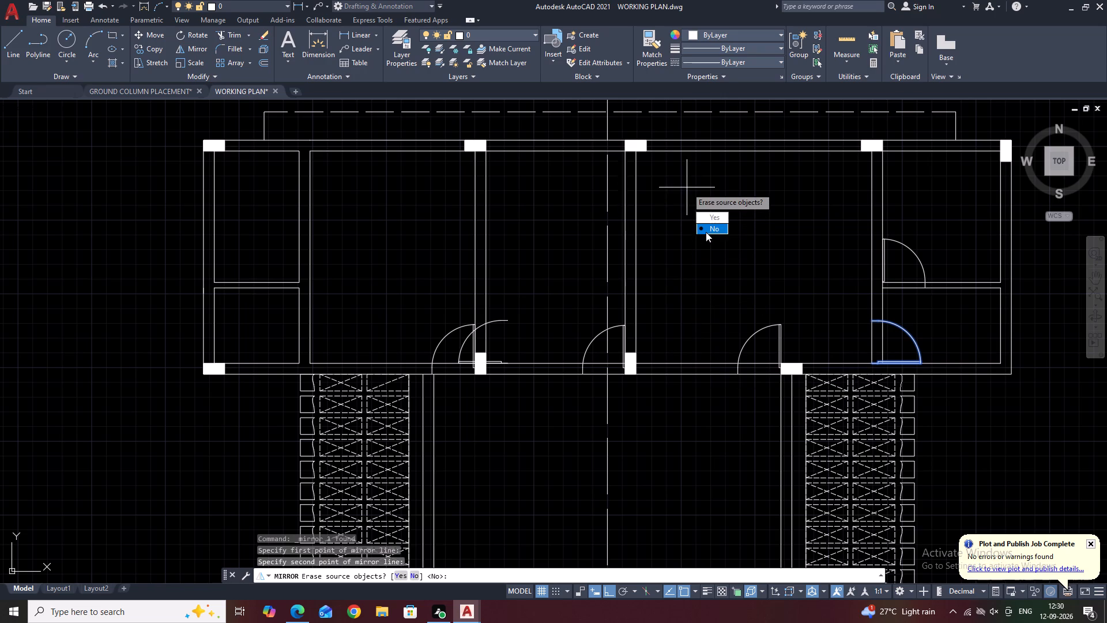
{"action": "left_click_drag", "start_coordinate": [707, 230], "coordinate": [687, 187]}
Move the mirrored door by its hinge-side end to where the left-hand small rooms' vertical wall meets the bottom wall's inner face.
{"action": "middle_click_drag", "start_coordinate": [630, 299], "coordinate": [796, 241]}
{"action": "scroll", "coordinate": [636, 271], "scroll_direction": "up", "scroll_amount": 2}
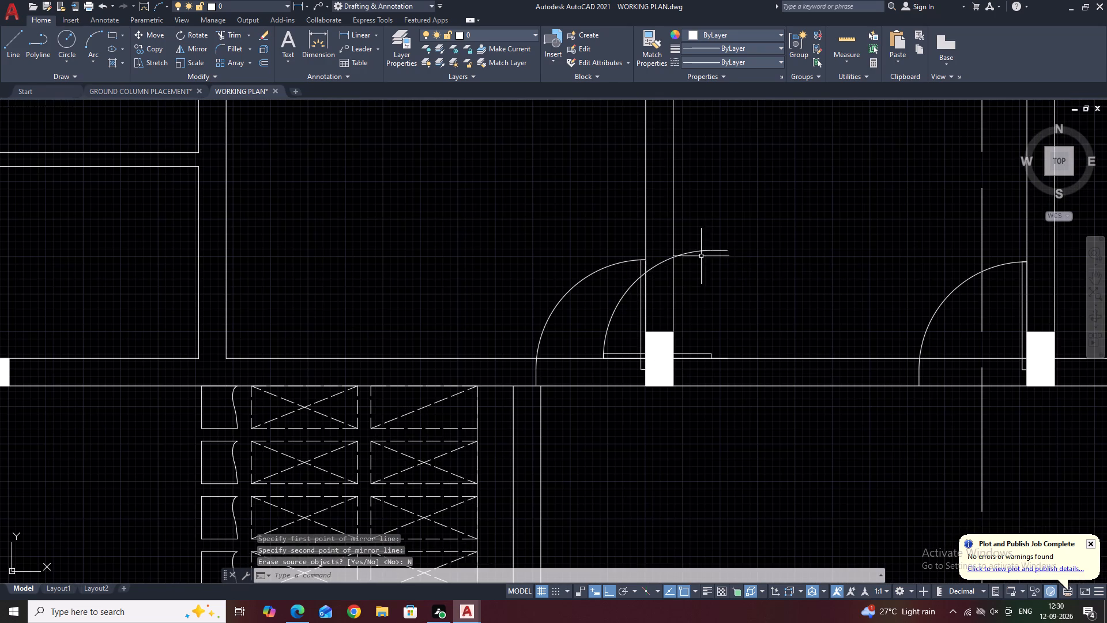
{"action": "left_click", "coordinate": [707, 254]}
{"action": "left_click", "coordinate": [699, 236]}
{"action": "left_click", "coordinate": [160, 36]}
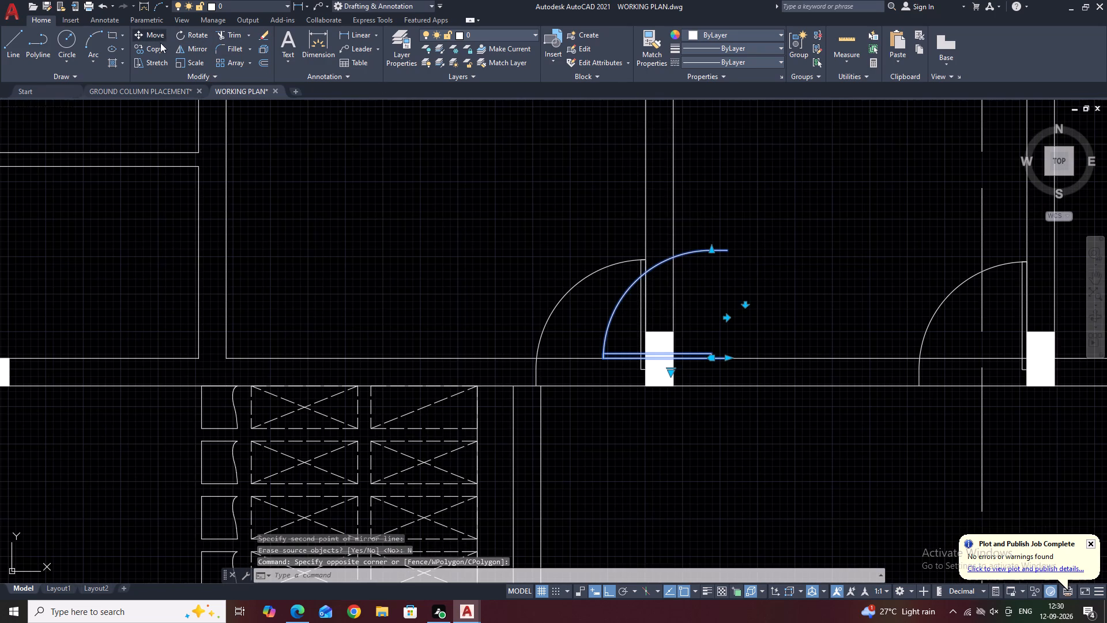
{"action": "left_click", "coordinate": [728, 358]}
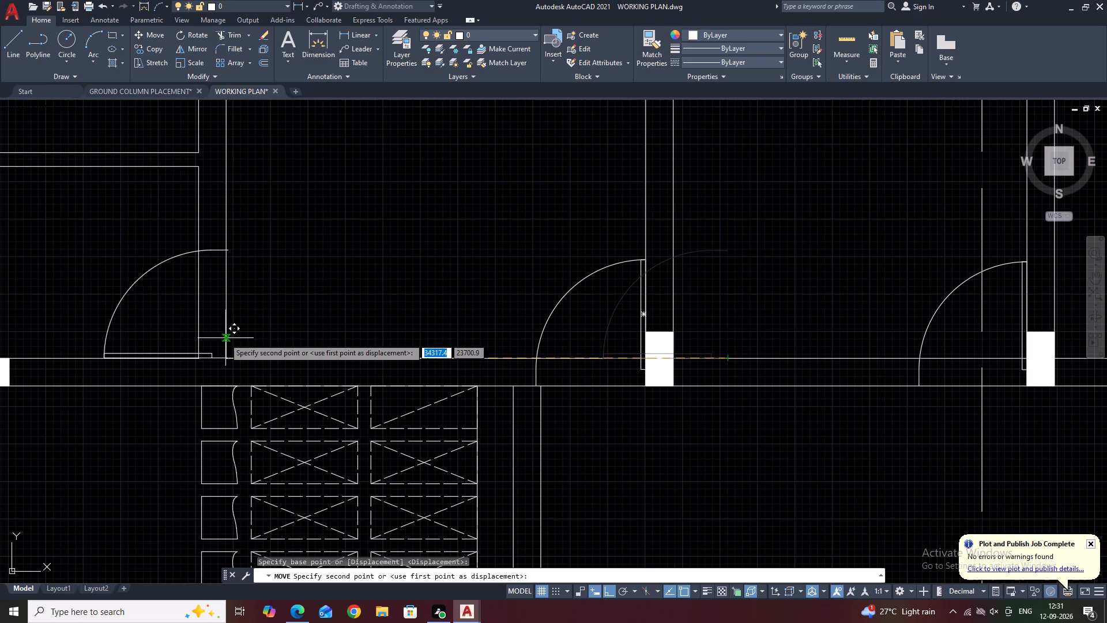
{"action": "left_click", "coordinate": [226, 356]}
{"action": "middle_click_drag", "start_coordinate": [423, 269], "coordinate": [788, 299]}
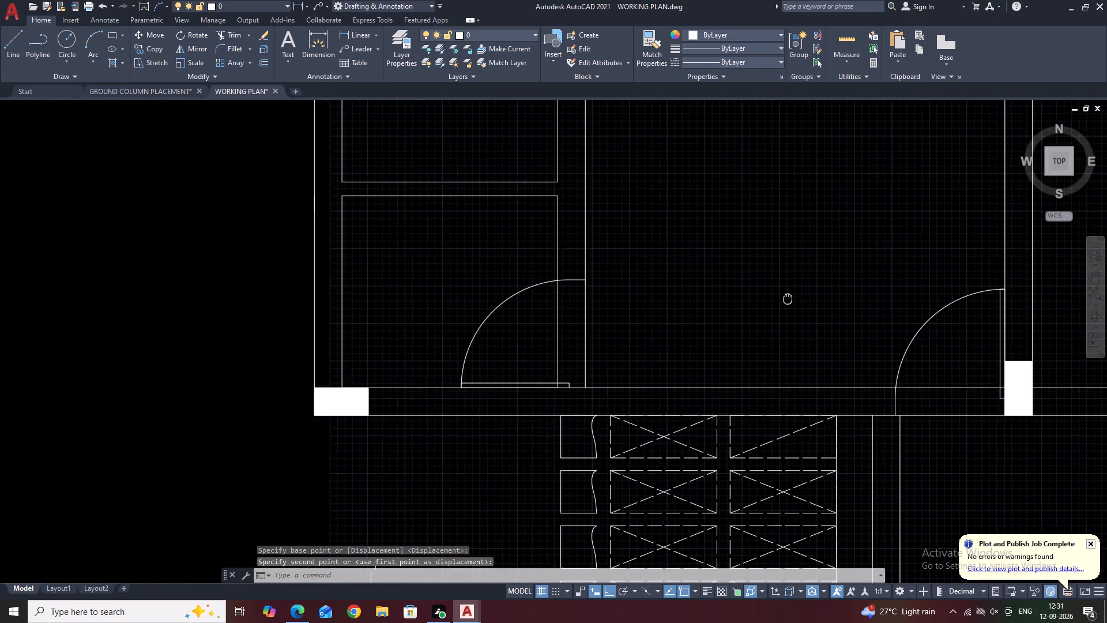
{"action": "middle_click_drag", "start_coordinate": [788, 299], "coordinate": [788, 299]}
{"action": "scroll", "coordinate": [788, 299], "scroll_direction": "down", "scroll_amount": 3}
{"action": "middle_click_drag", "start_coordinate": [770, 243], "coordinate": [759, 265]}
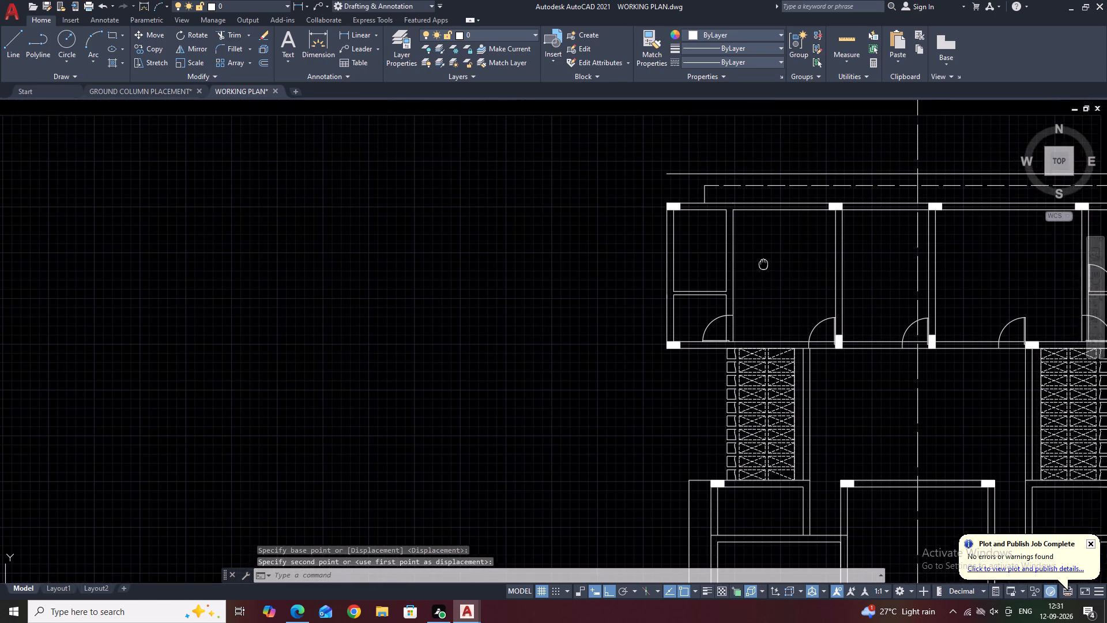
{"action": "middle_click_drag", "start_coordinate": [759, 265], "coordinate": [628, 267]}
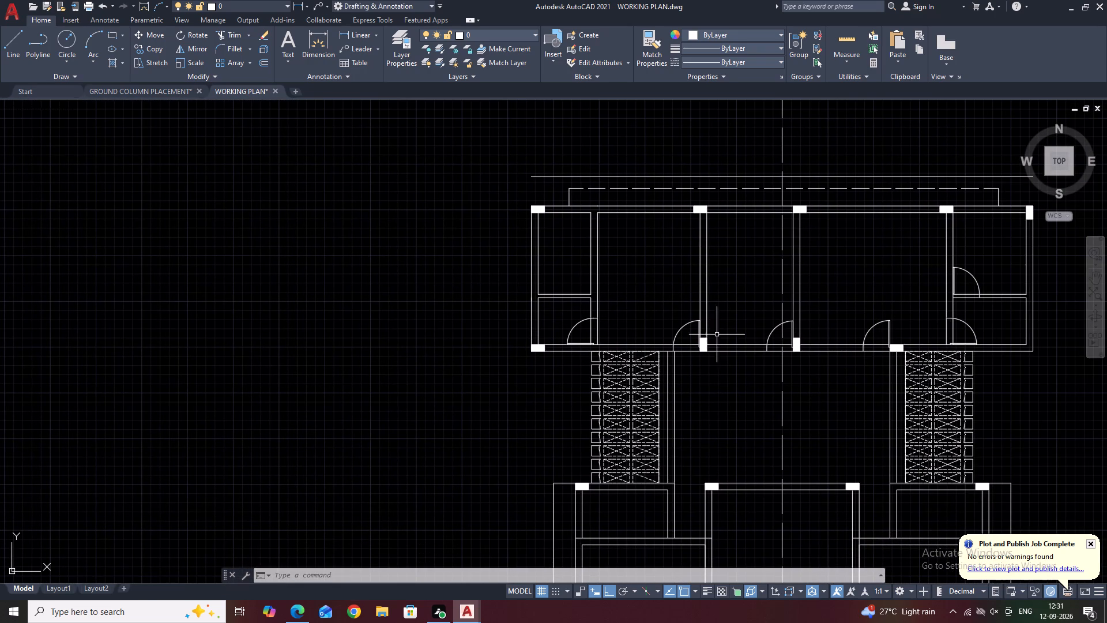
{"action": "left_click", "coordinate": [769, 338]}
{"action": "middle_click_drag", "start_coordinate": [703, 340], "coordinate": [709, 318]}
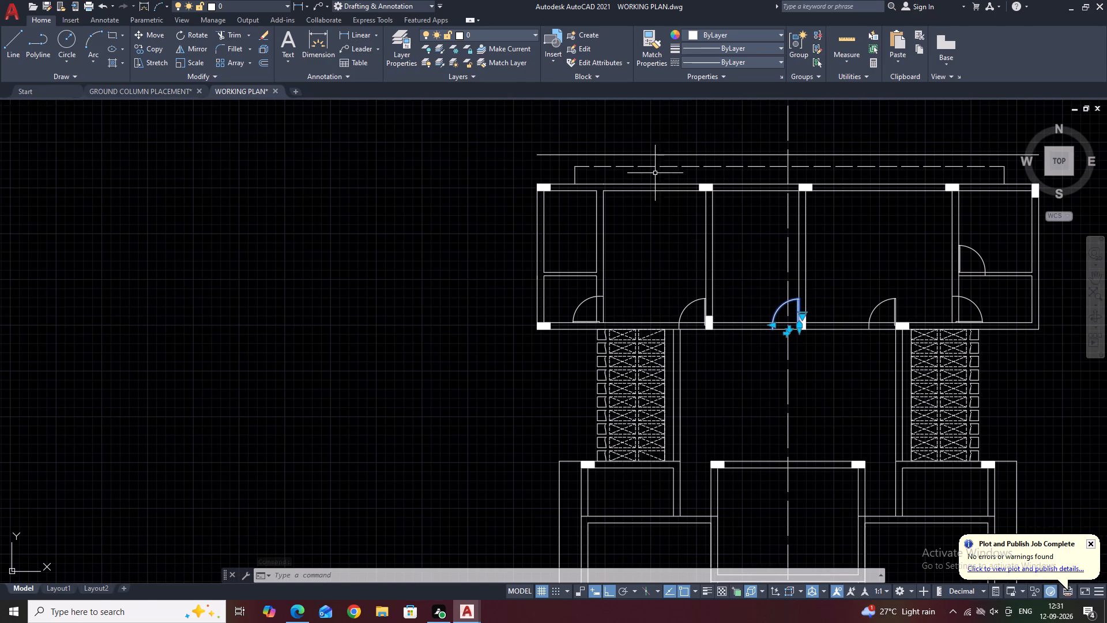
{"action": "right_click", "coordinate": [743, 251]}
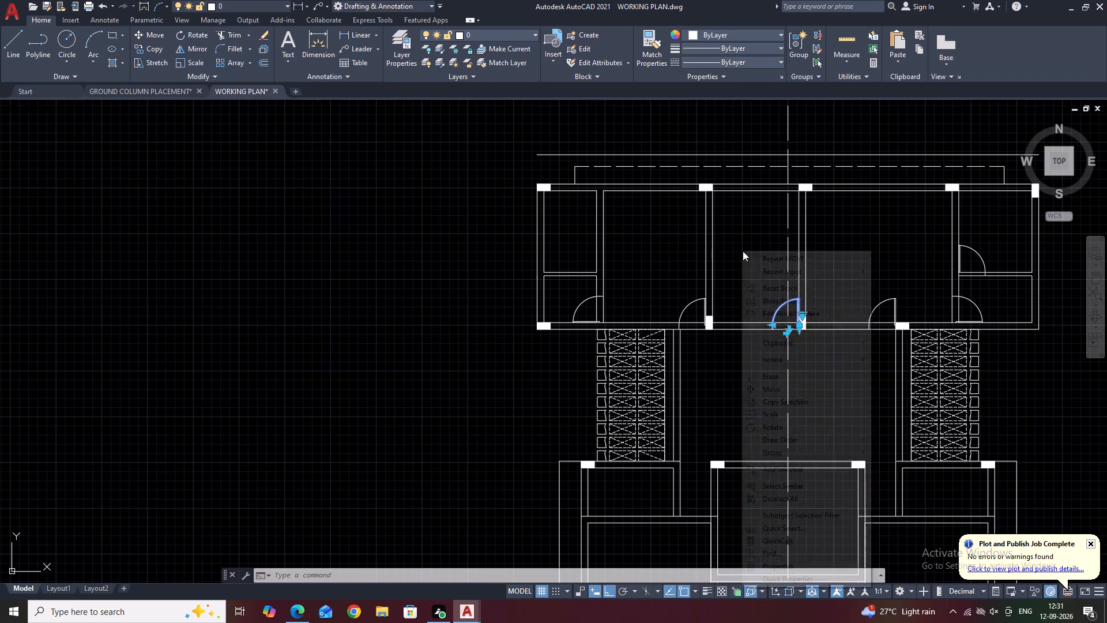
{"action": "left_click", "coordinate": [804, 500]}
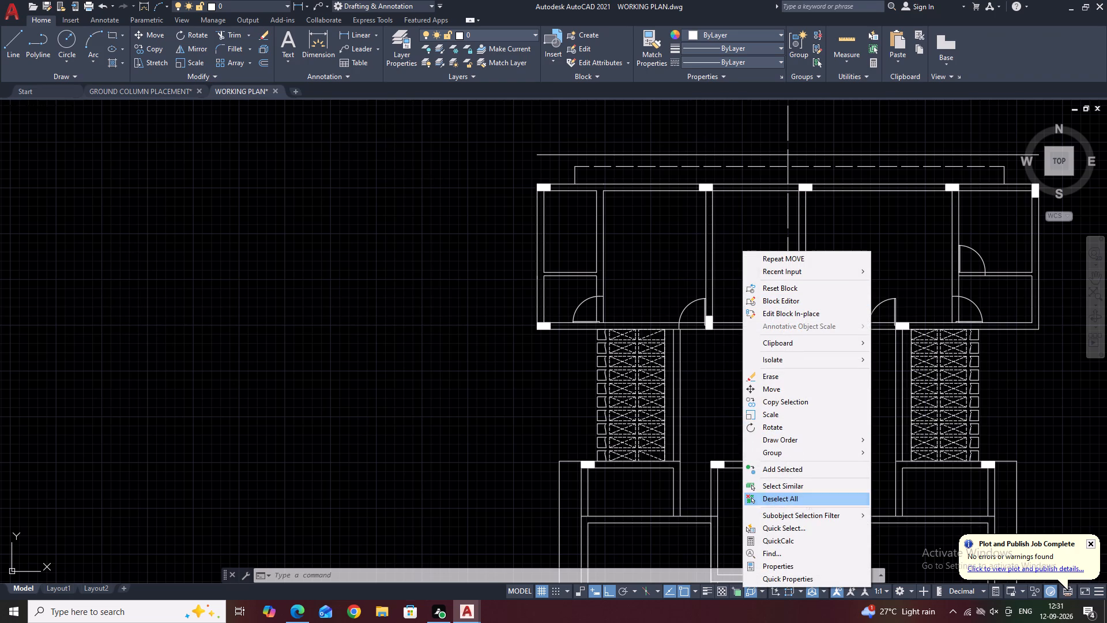
Move the left large room's bottom-wall door by its hinge-side end to the junction of the partition and vertical wall between the left-hand small rooms.
{"action": "scroll", "coordinate": [702, 311], "scroll_direction": "up", "scroll_amount": 1}
{"action": "left_click", "coordinate": [694, 295]}
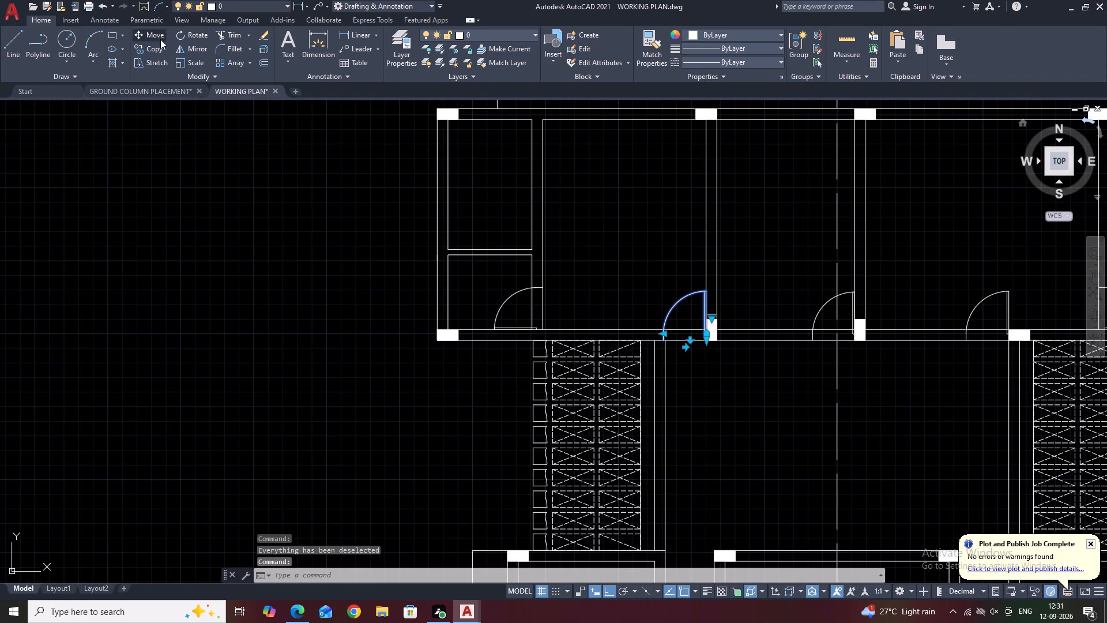
{"action": "left_click", "coordinate": [140, 38]}
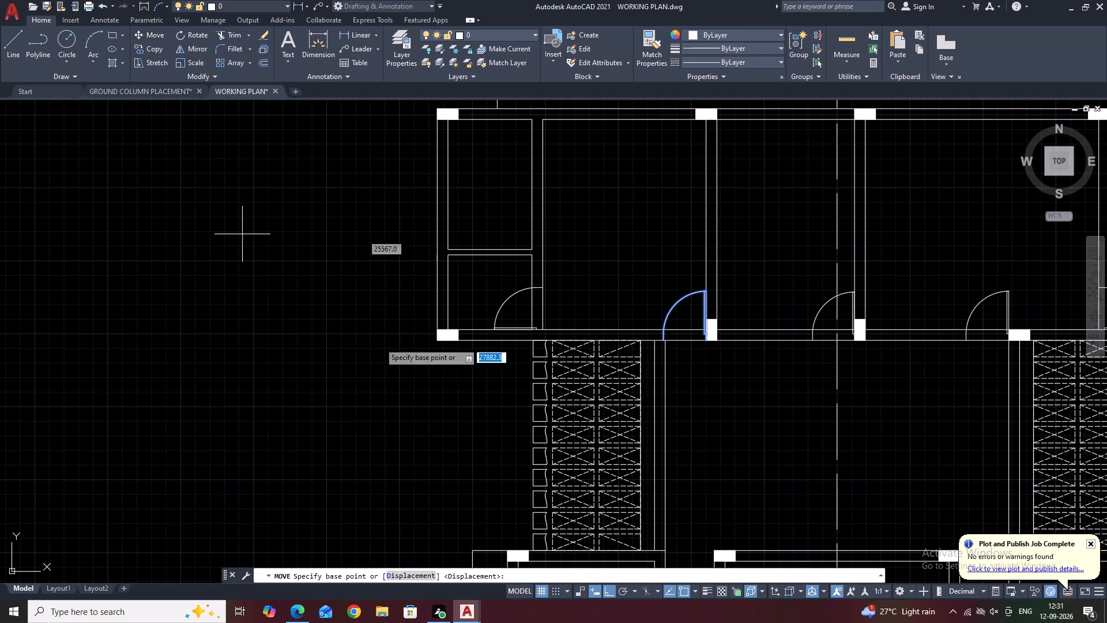
{"action": "scroll", "coordinate": [697, 340], "scroll_direction": "up", "scroll_amount": 2}
{"action": "left_click", "coordinate": [716, 344]}
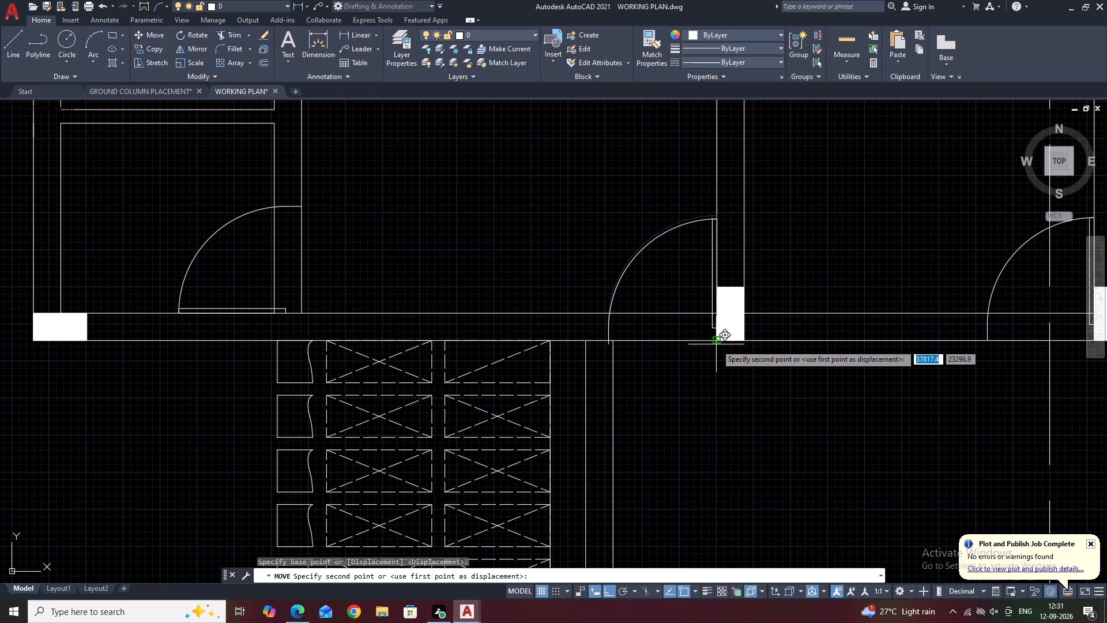
{"action": "scroll", "coordinate": [717, 344], "scroll_direction": "down", "scroll_amount": 3}
{"action": "scroll", "coordinate": [608, 295], "scroll_direction": "up", "scroll_amount": 3}
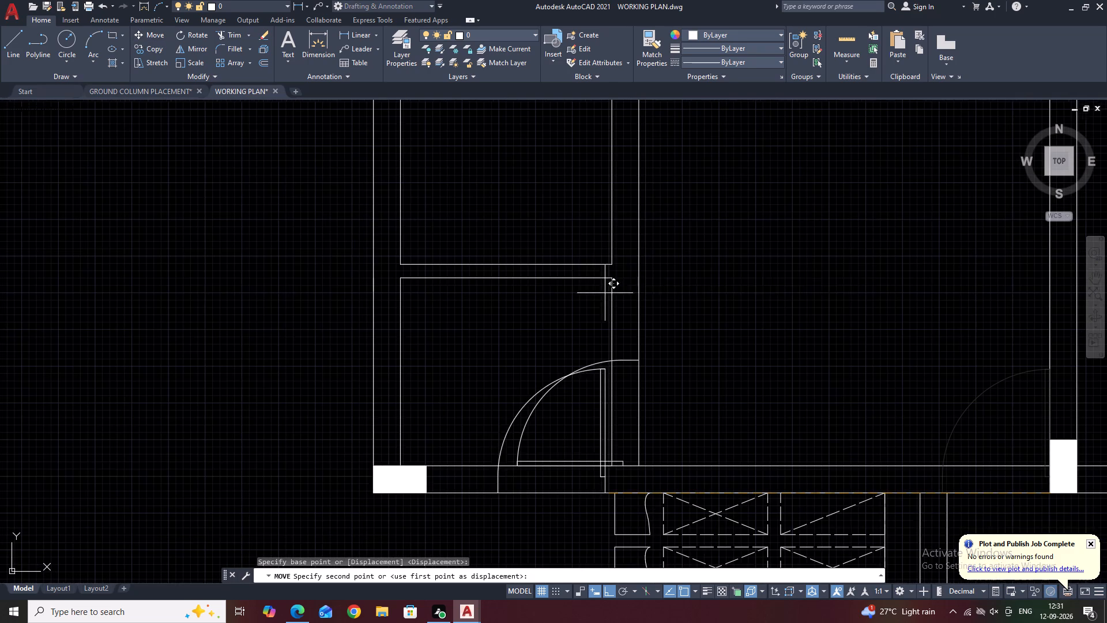
{"action": "left_click", "coordinate": [613, 277]}
Copy the large right-hand room's bottom-wall door by its hinge-side end to the lower-left corner of the column at the large left-hand room's right wall.
{"action": "scroll", "coordinate": [715, 333], "scroll_direction": "down", "scroll_amount": 4}
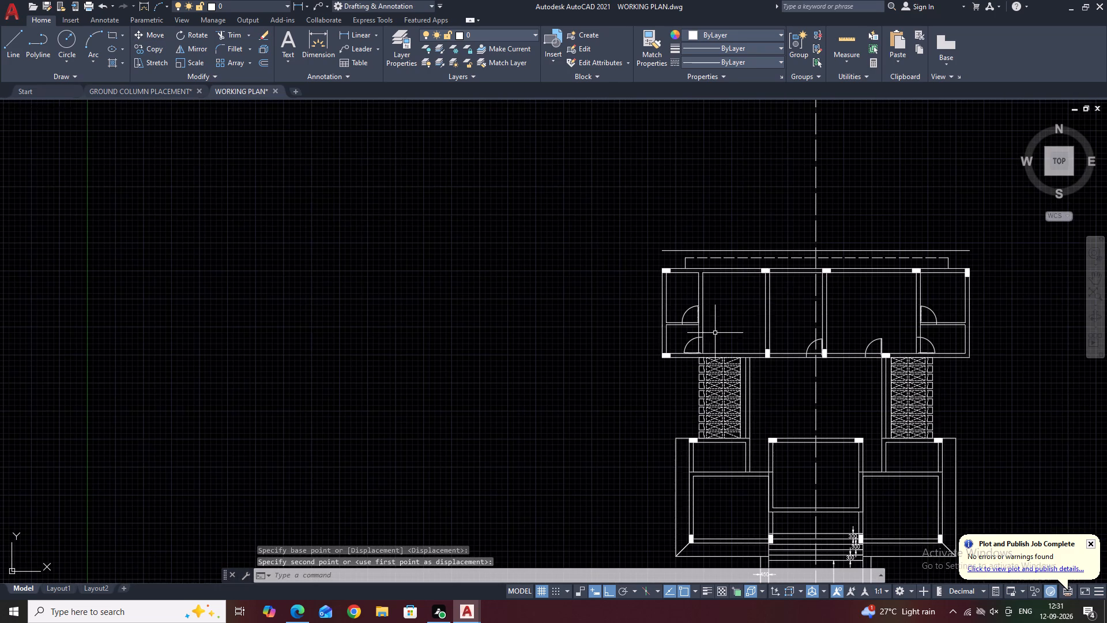
{"action": "scroll", "coordinate": [909, 354], "scroll_direction": "up", "scroll_amount": 2}
{"action": "scroll", "coordinate": [848, 338], "scroll_direction": "up", "scroll_amount": 2}
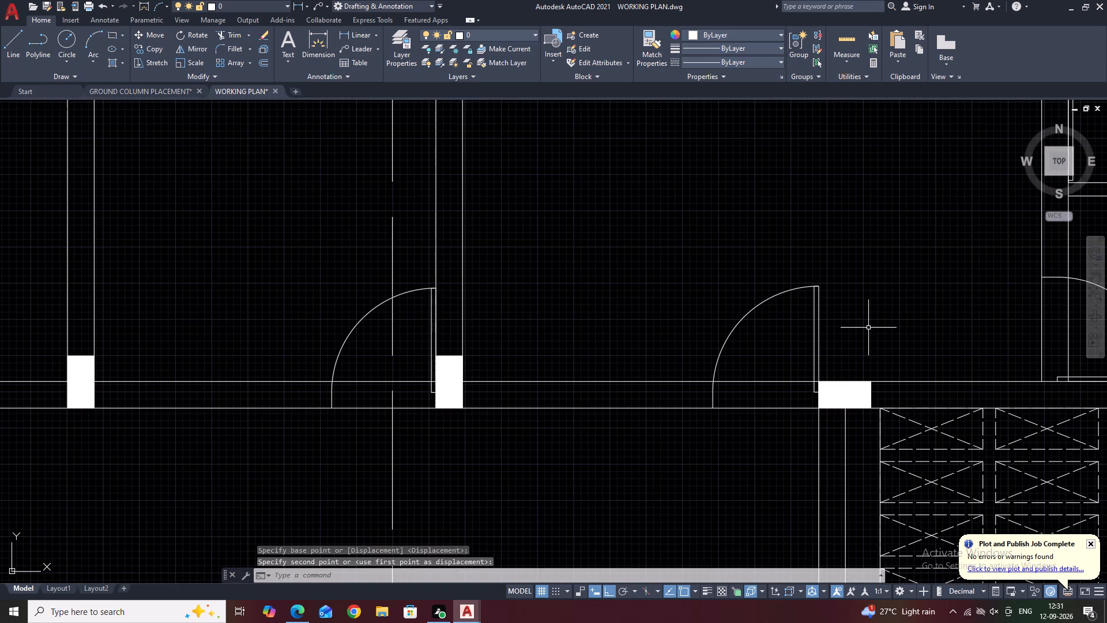
{"action": "left_click_drag", "start_coordinate": [868, 328], "coordinate": [860, 328]}
{"action": "left_click", "coordinate": [768, 324]}
{"action": "middle_click_drag", "start_coordinate": [824, 338], "coordinate": [887, 292]}
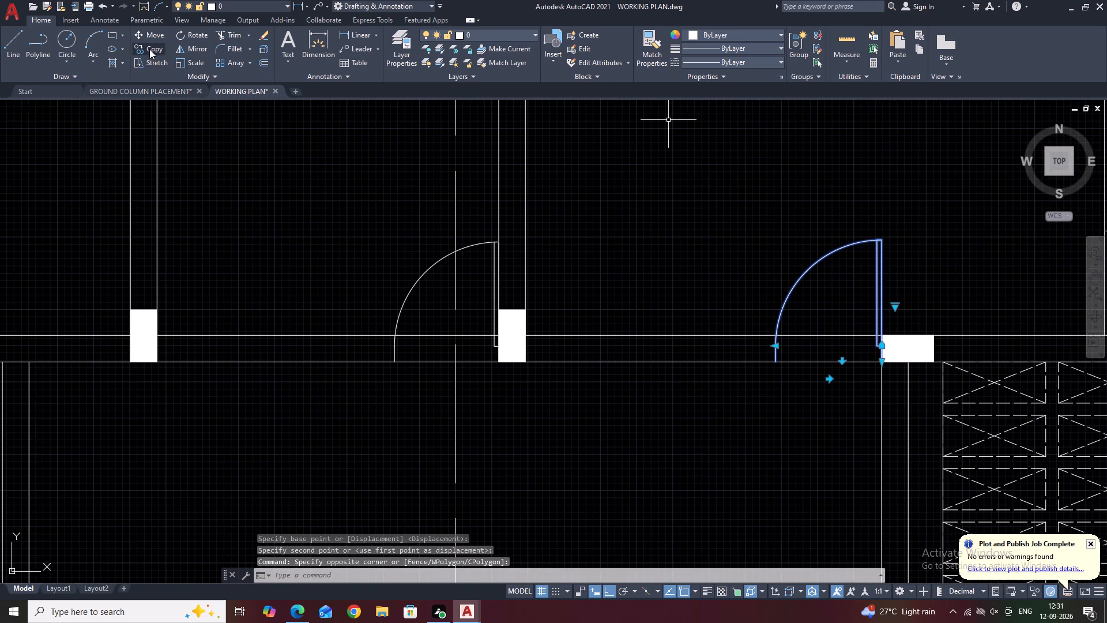
{"action": "left_click", "coordinate": [149, 48]}
{"action": "left_click", "coordinate": [883, 361]}
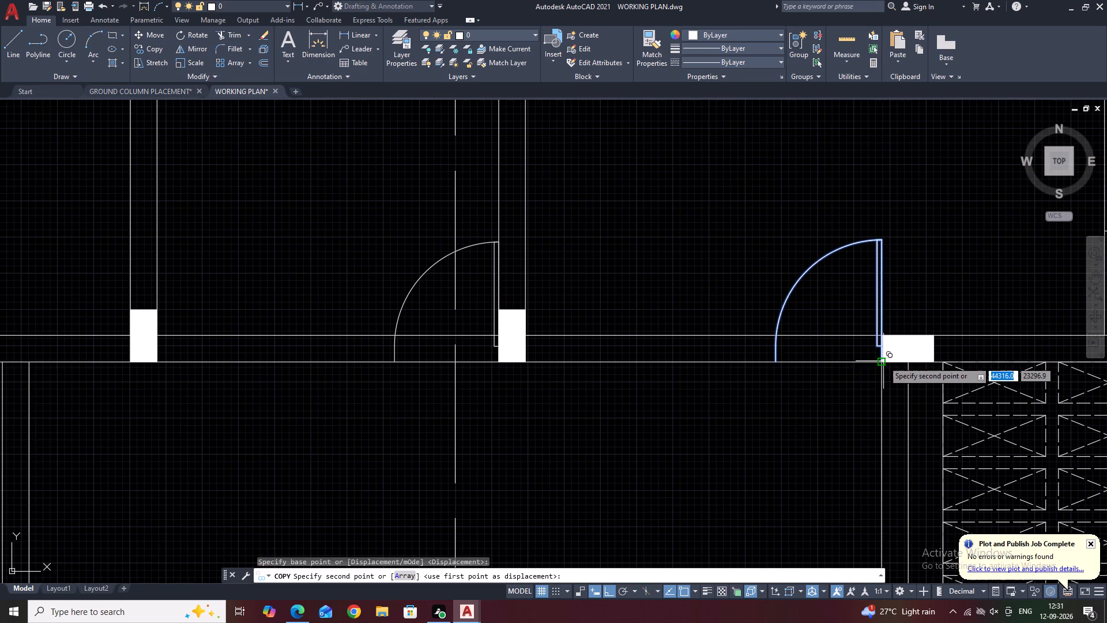
{"action": "scroll", "coordinate": [885, 361], "scroll_direction": "down", "scroll_amount": 4}
{"action": "scroll", "coordinate": [750, 360], "scroll_direction": "up", "scroll_amount": 4}
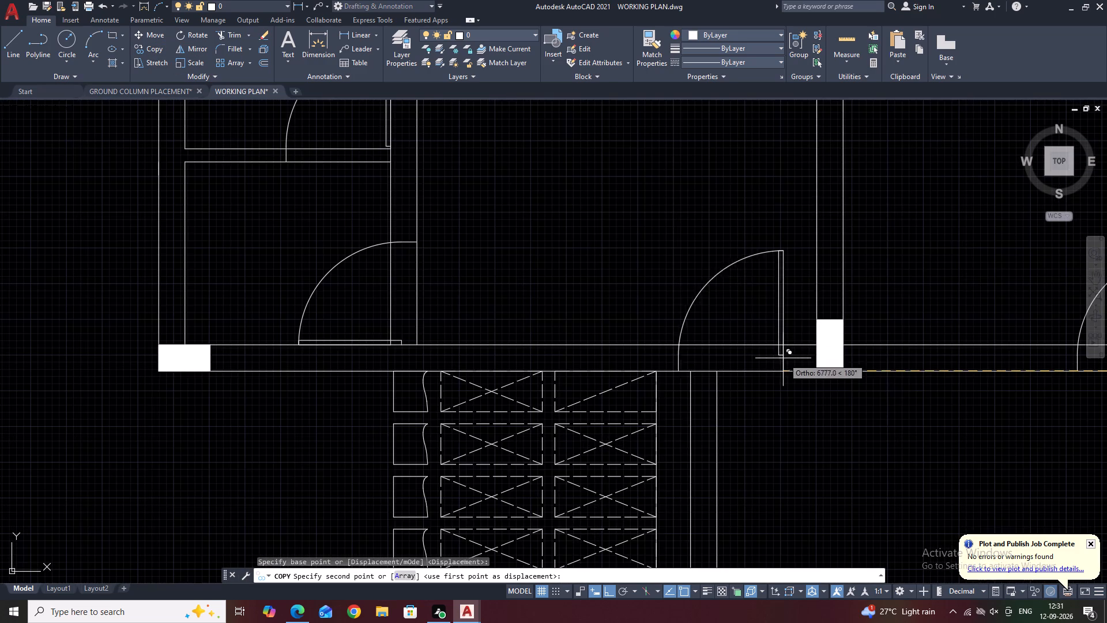
{"action": "left_click", "coordinate": [816, 369]}
{"action": "right_click", "coordinate": [805, 365]}
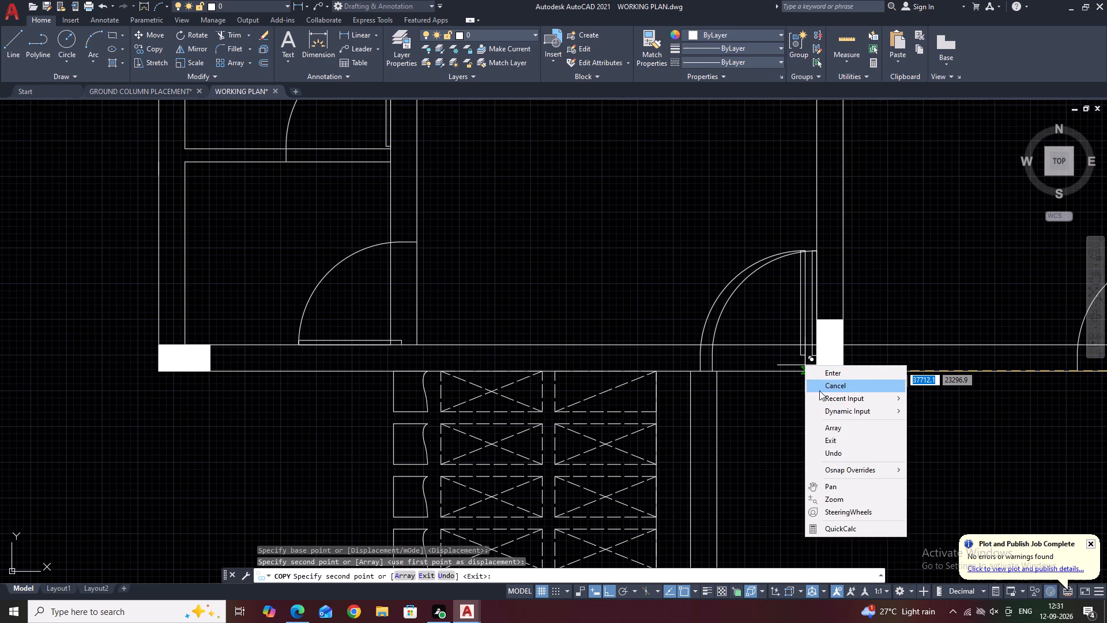
{"action": "left_click", "coordinate": [828, 387]}
Examine the door placement along the upper block and the open area between the upper and lower blocks.
{"action": "scroll", "coordinate": [783, 370], "scroll_direction": "down", "scroll_amount": 3}
{"action": "middle_click_drag", "start_coordinate": [935, 344], "coordinate": [730, 311]}
{"action": "scroll", "coordinate": [581, 325], "scroll_direction": "up", "scroll_amount": 3}
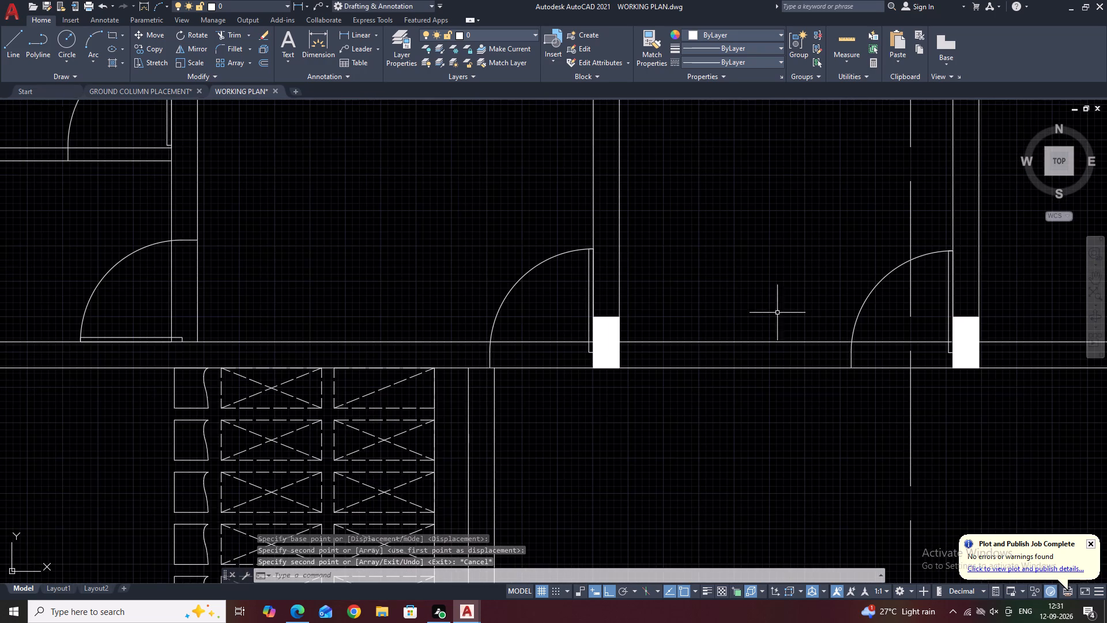
{"action": "middle_click_drag", "start_coordinate": [823, 298], "coordinate": [727, 338]}
{"action": "scroll", "coordinate": [772, 333], "scroll_direction": "down", "scroll_amount": 2}
{"action": "middle_click_drag", "start_coordinate": [910, 327], "coordinate": [732, 315]}
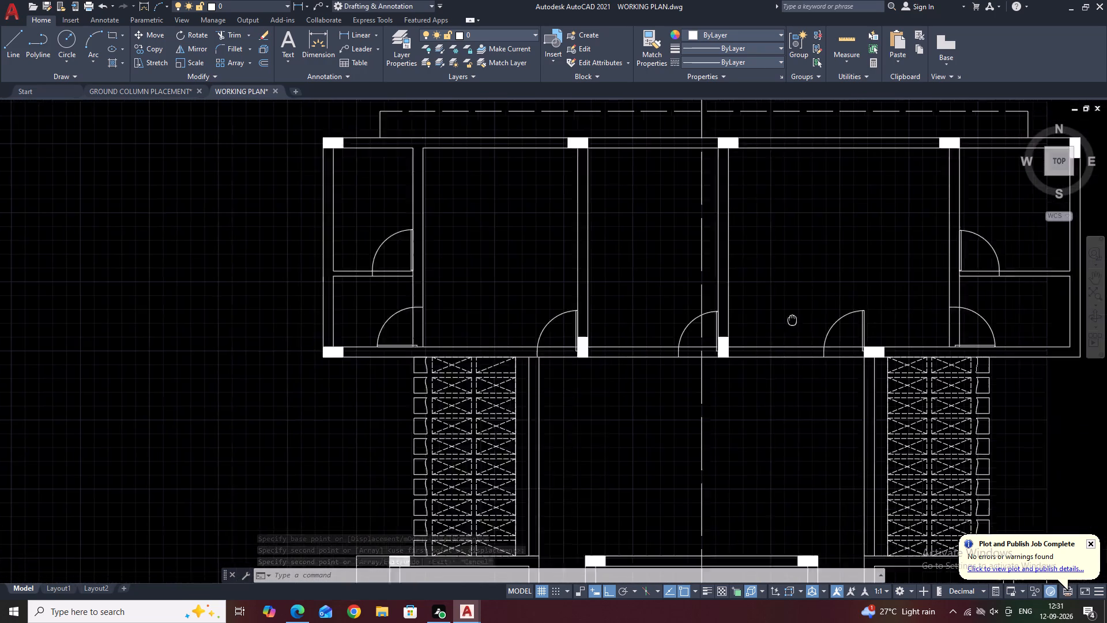
{"action": "middle_click_drag", "start_coordinate": [732, 315], "coordinate": [675, 306]}
{"action": "middle_click_drag", "start_coordinate": [579, 315], "coordinate": [676, 331]}
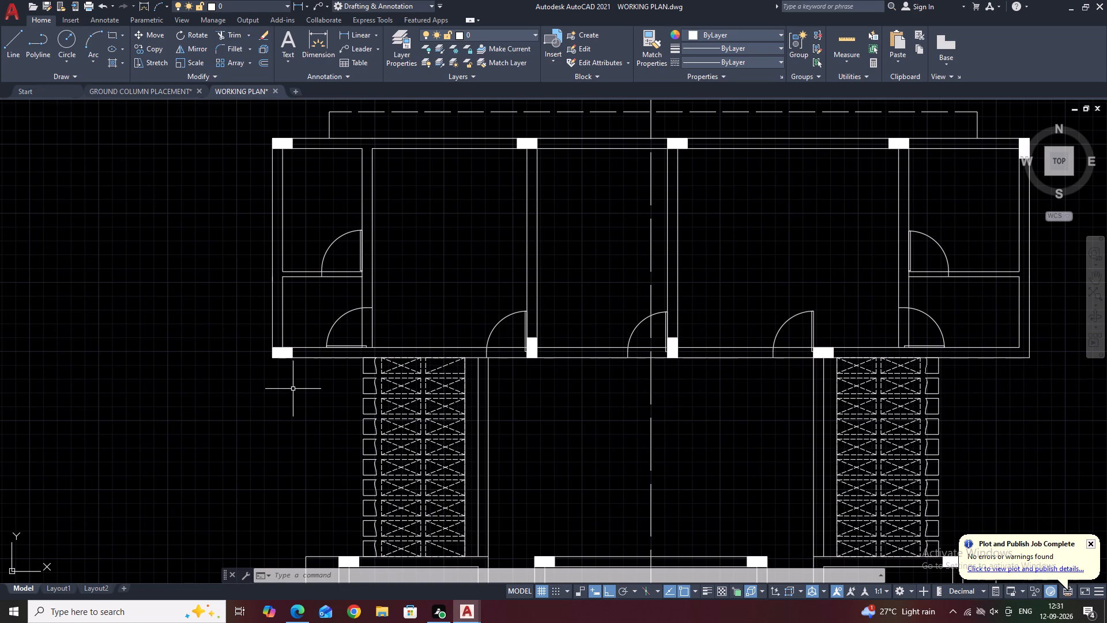
{"action": "middle_click_drag", "start_coordinate": [382, 401], "coordinate": [440, 404]}
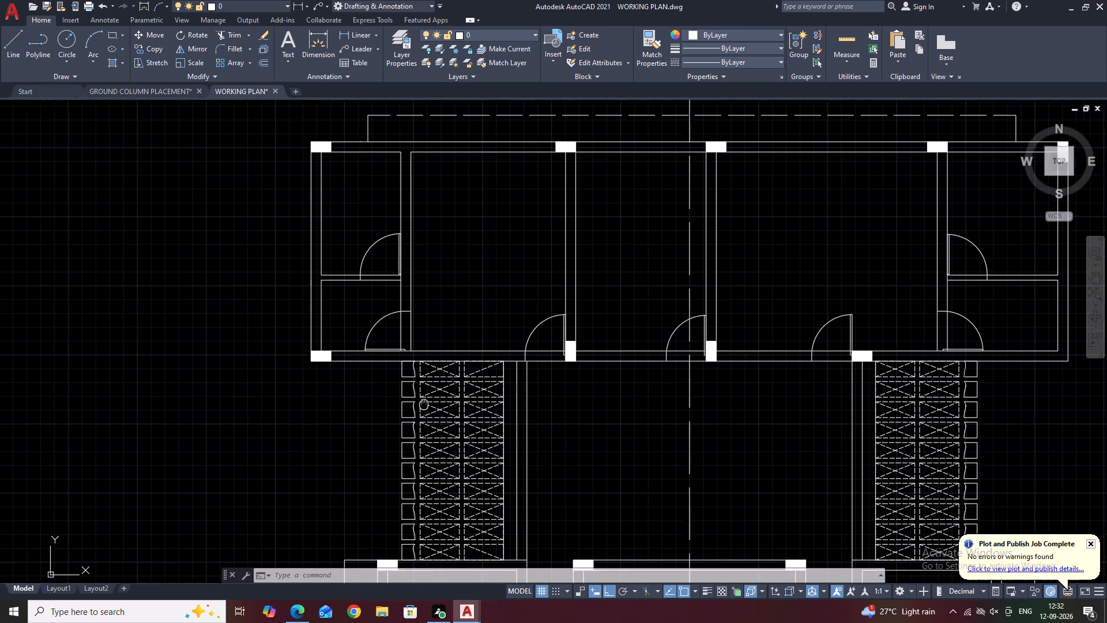
{"action": "middle_click_drag", "start_coordinate": [440, 404], "coordinate": [676, 324]}
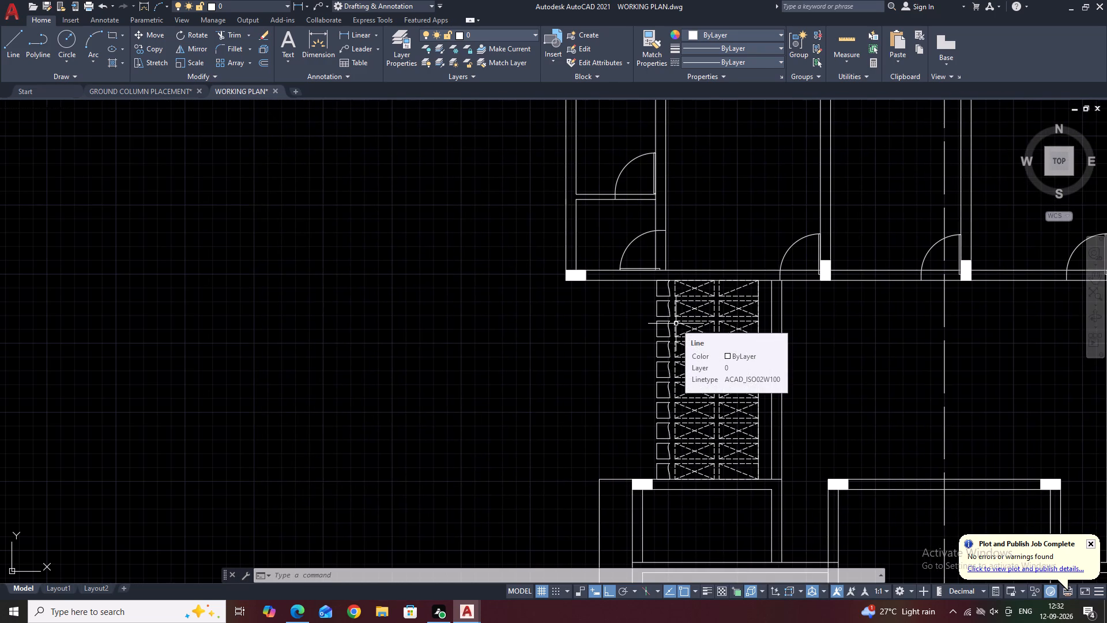
{"action": "middle_click_drag", "start_coordinate": [897, 342], "coordinate": [844, 331]}
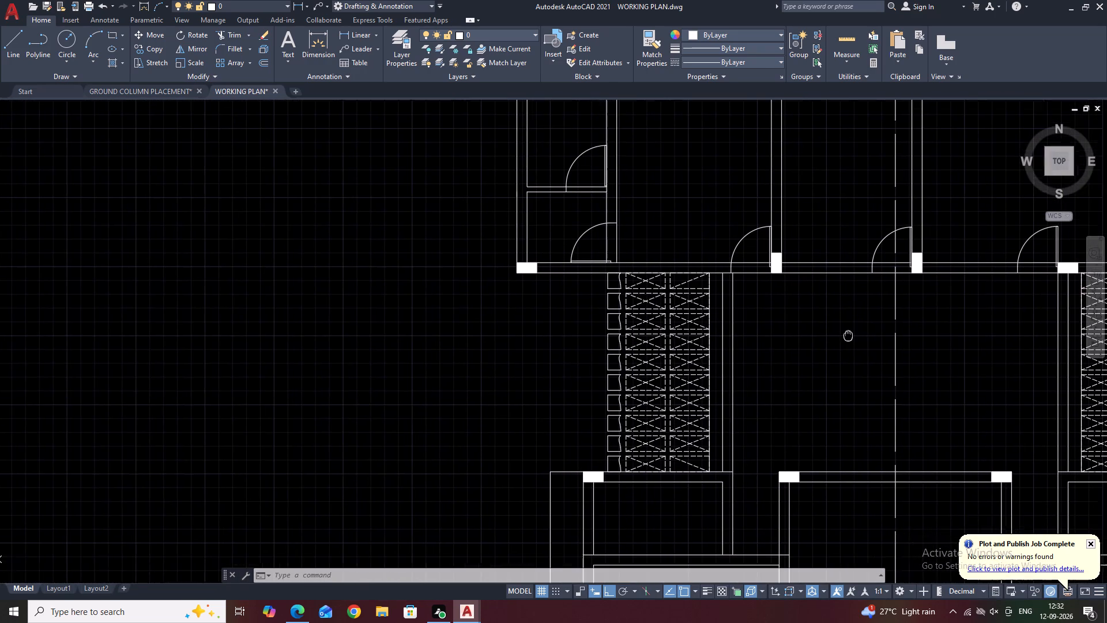
{"action": "middle_click_drag", "start_coordinate": [844, 331], "coordinate": [842, 327]}
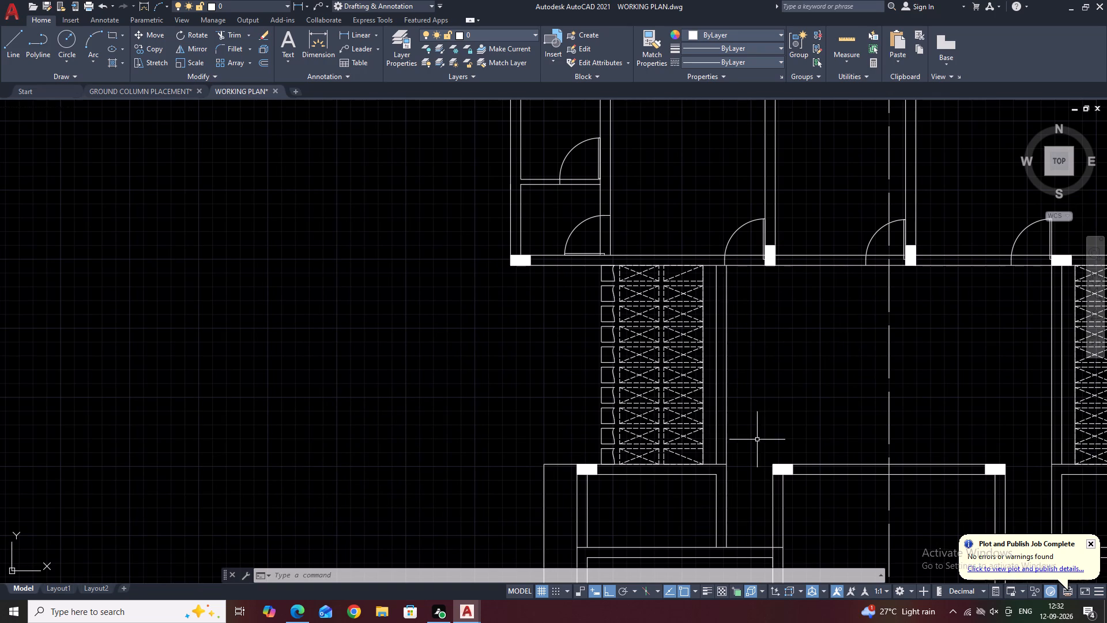
{"action": "scroll", "coordinate": [709, 415], "scroll_direction": "down", "scroll_amount": 3}
{"action": "middle_click_drag", "start_coordinate": [844, 410], "coordinate": [830, 364]}
{"action": "scroll", "coordinate": [830, 364], "scroll_direction": "up", "scroll_amount": 3}
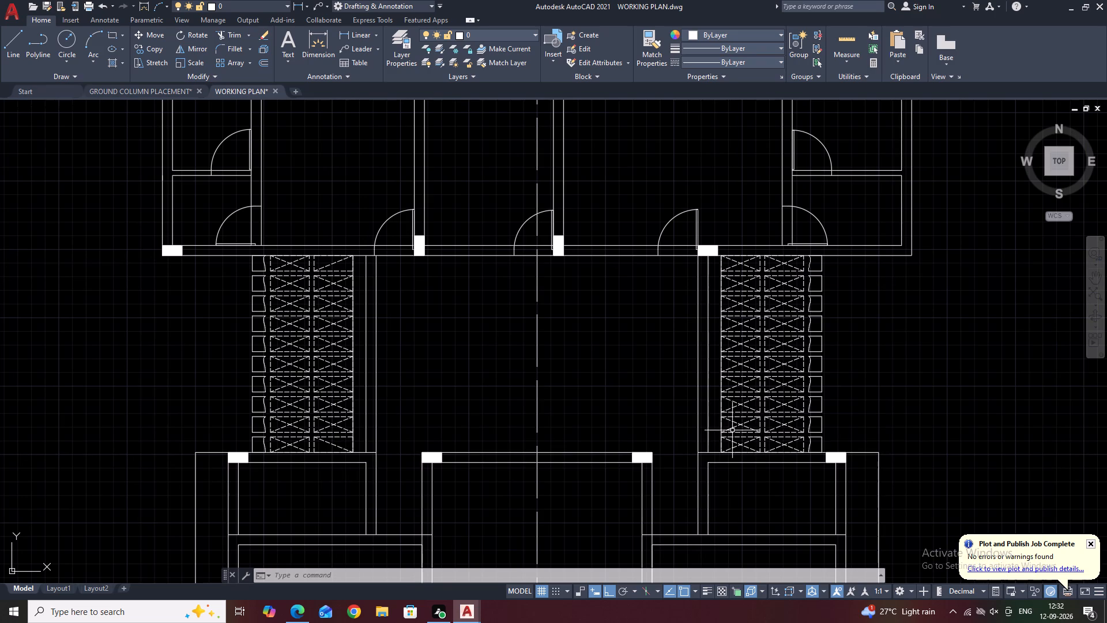
{"action": "middle_click_drag", "start_coordinate": [818, 423], "coordinate": [837, 346]}
{"action": "middle_click_drag", "start_coordinate": [738, 226], "coordinate": [758, 326]}
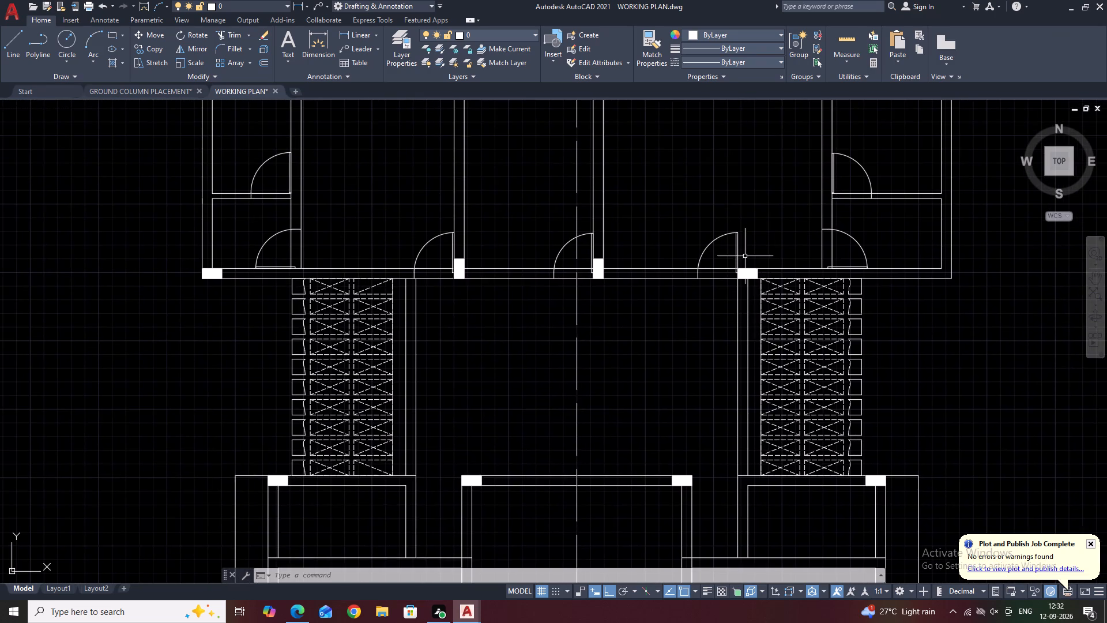
Mirror the large right-hand room's bottom-wall door about a horizontal line through the open area between the blocks, keeping the source.
{"action": "scroll", "coordinate": [744, 254], "scroll_direction": "up", "scroll_amount": 1}
{"action": "left_click", "coordinate": [772, 226]}
{"action": "left_click", "coordinate": [692, 236]}
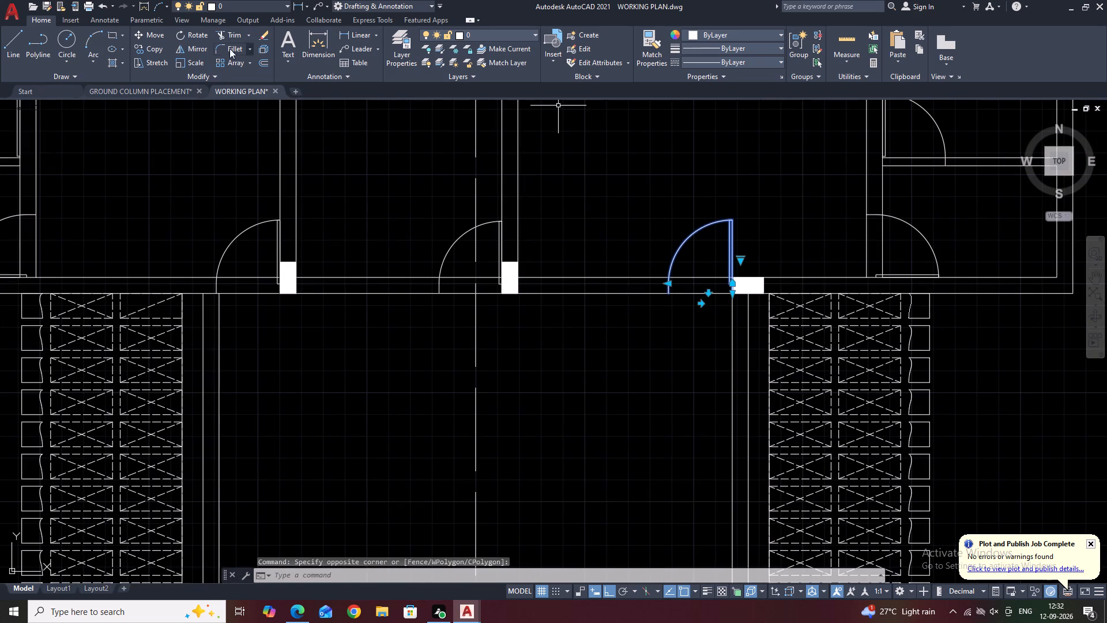
{"action": "left_click", "coordinate": [190, 47]}
{"action": "scroll", "coordinate": [651, 264], "scroll_direction": "down", "scroll_amount": 4}
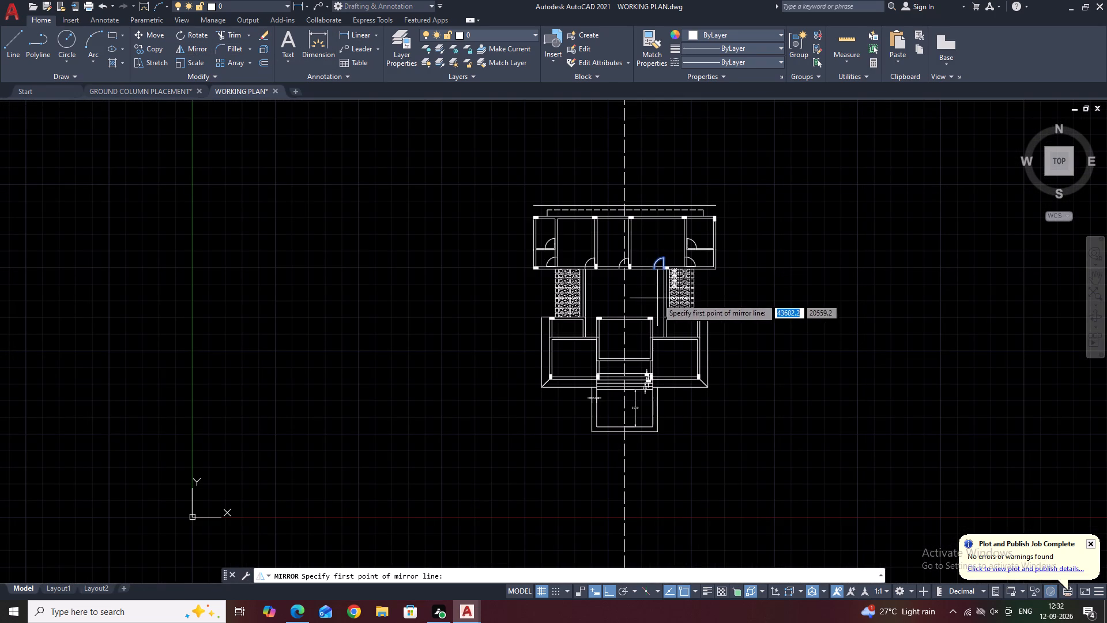
{"action": "left_click", "coordinate": [662, 292]}
{"action": "left_click", "coordinate": [808, 283]}
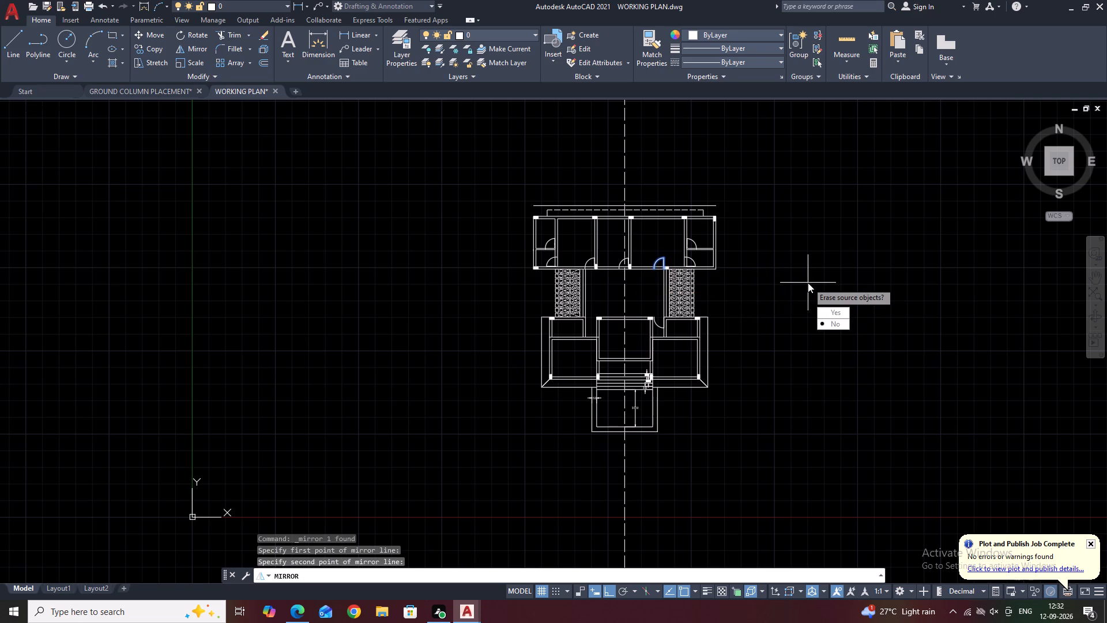
{"action": "left_click_drag", "start_coordinate": [833, 328], "coordinate": [808, 283]}
Mirror the new door in the lower block's right-hand passage about a vertical line, erasing the source.
{"action": "scroll", "coordinate": [669, 310], "scroll_direction": "up", "scroll_amount": 2}
{"action": "middle_click_drag", "start_coordinate": [643, 332], "coordinate": [652, 339]}
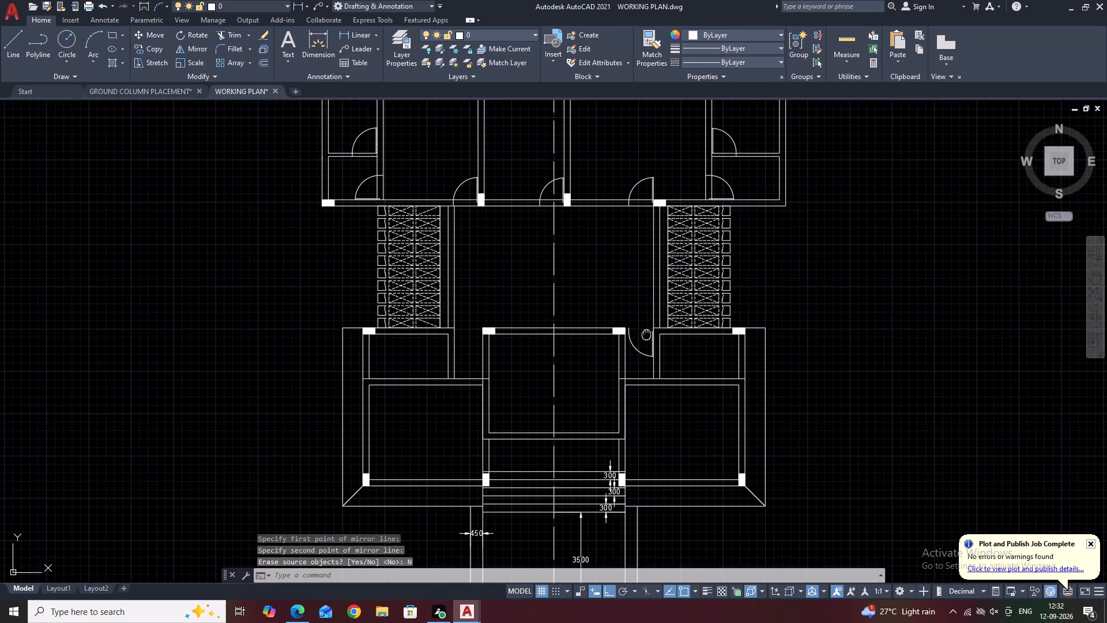
{"action": "middle_click_drag", "start_coordinate": [652, 339], "coordinate": [709, 331]}
{"action": "scroll", "coordinate": [681, 338], "scroll_direction": "up", "scroll_amount": 2}
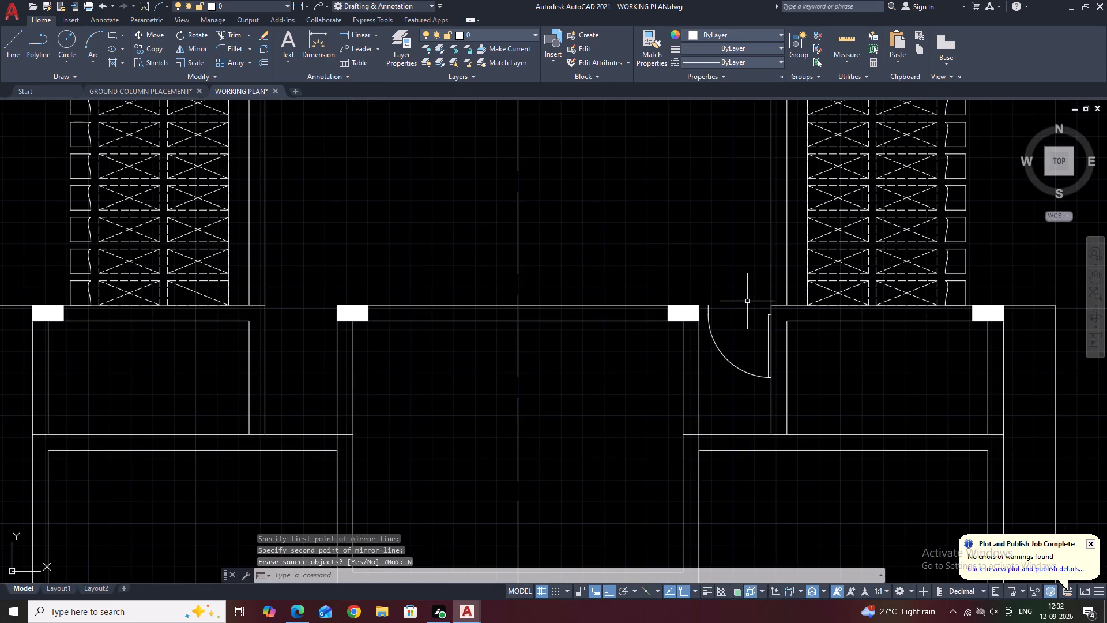
{"action": "middle_click_drag", "start_coordinate": [754, 305], "coordinate": [763, 321]}
{"action": "left_click", "coordinate": [770, 401]}
{"action": "left_click", "coordinate": [736, 363]}
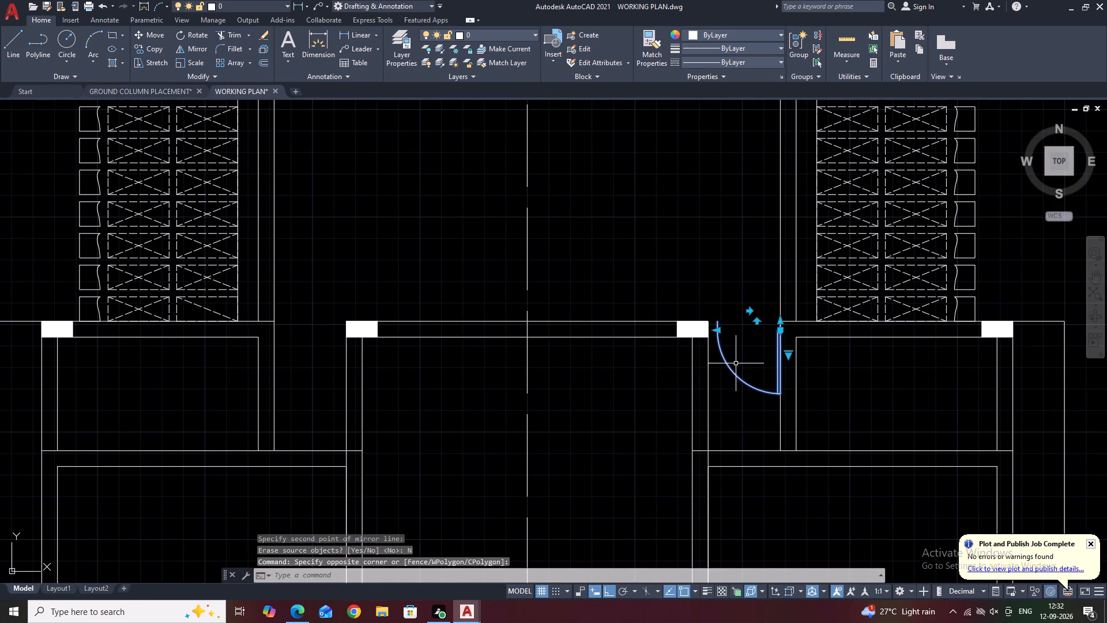
{"action": "middle_click_drag", "start_coordinate": [736, 367], "coordinate": [748, 401]}
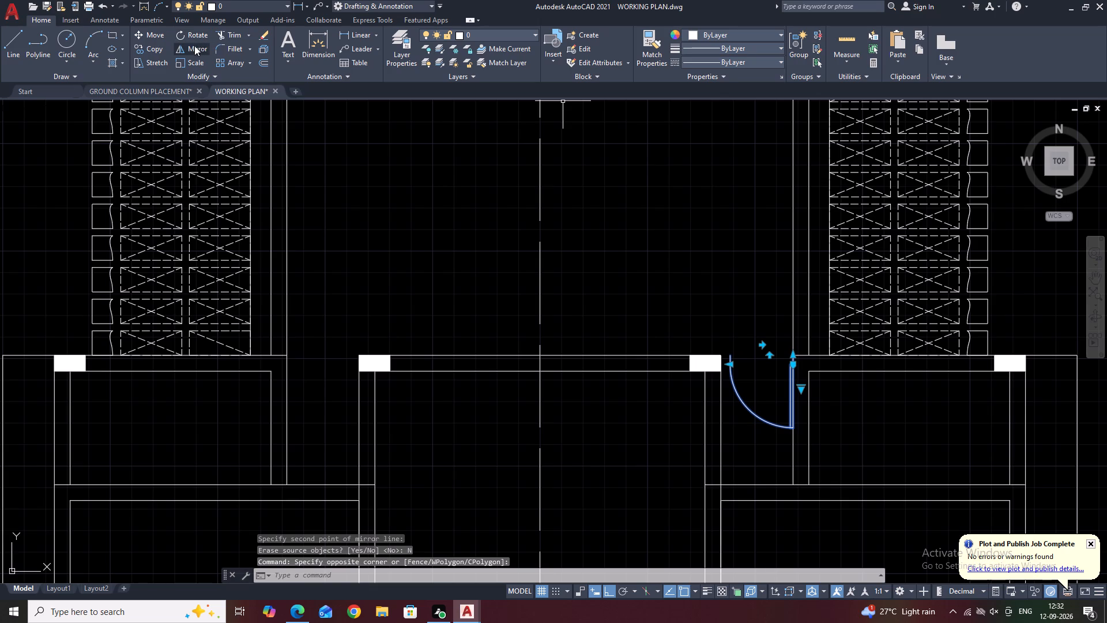
{"action": "left_click", "coordinate": [192, 50]}
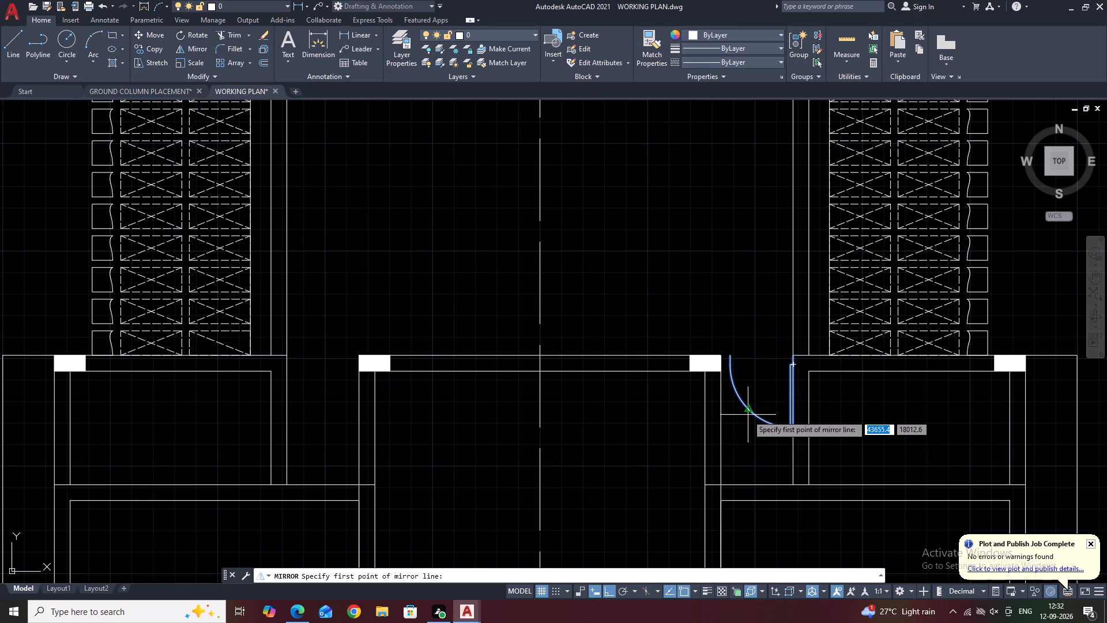
{"action": "left_click", "coordinate": [763, 422]}
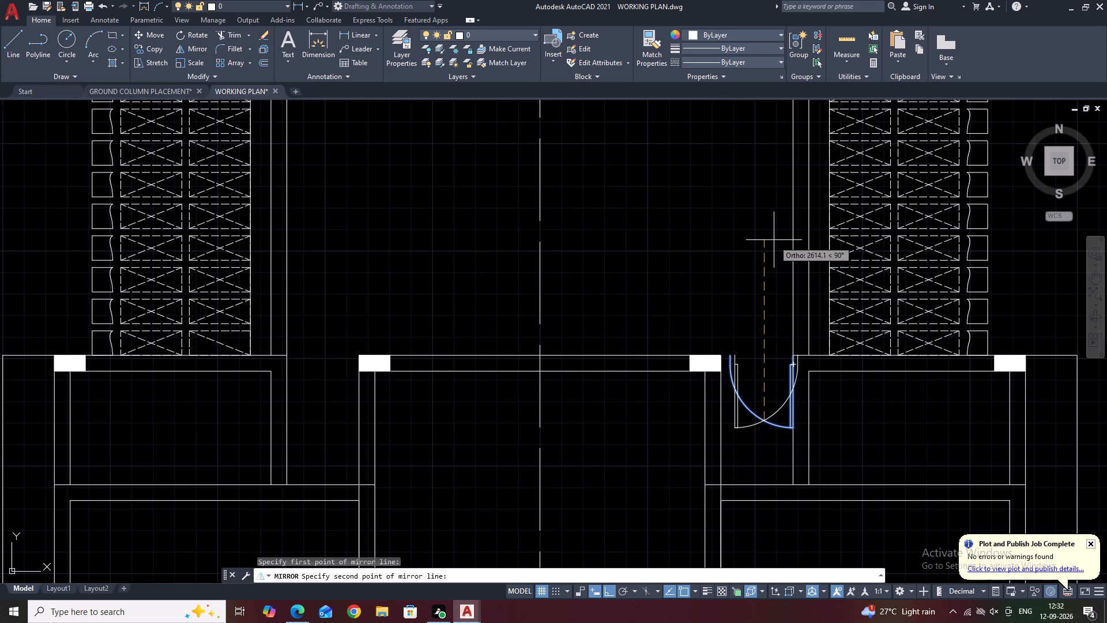
{"action": "left_click", "coordinate": [773, 249]}
{"action": "left_click_drag", "start_coordinate": [790, 277], "coordinate": [773, 249]}
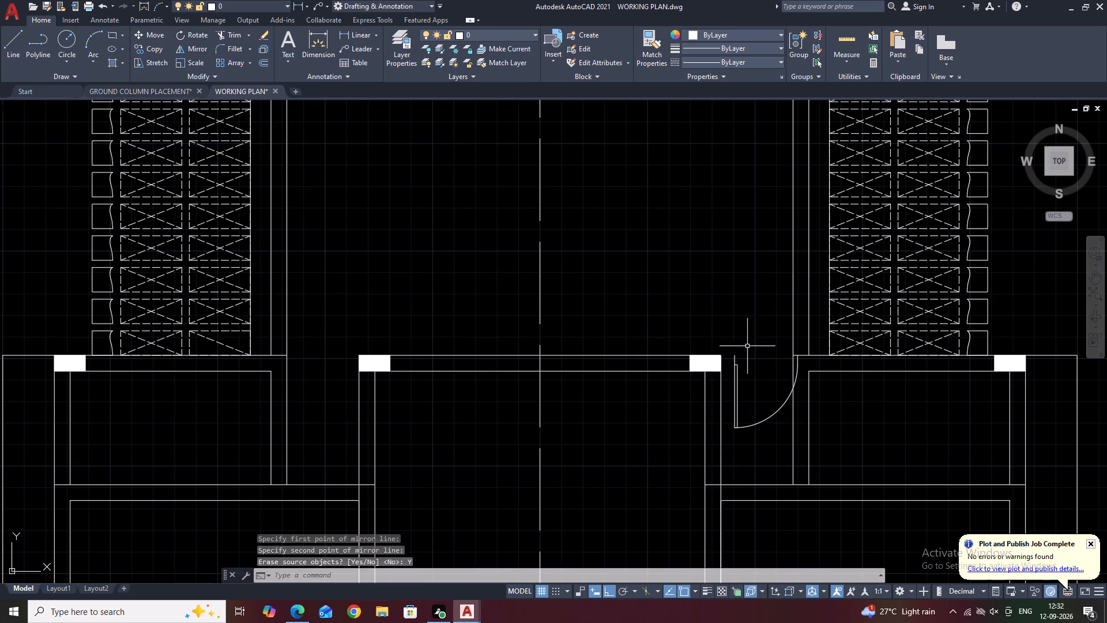
Move the passage door by its hinge-side end to the upper-right corner of the column at the lower central room's right wall.
{"action": "scroll", "coordinate": [737, 387], "scroll_direction": "up", "scroll_amount": 2}
{"action": "left_click", "coordinate": [740, 358]}
{"action": "left_click", "coordinate": [725, 337]}
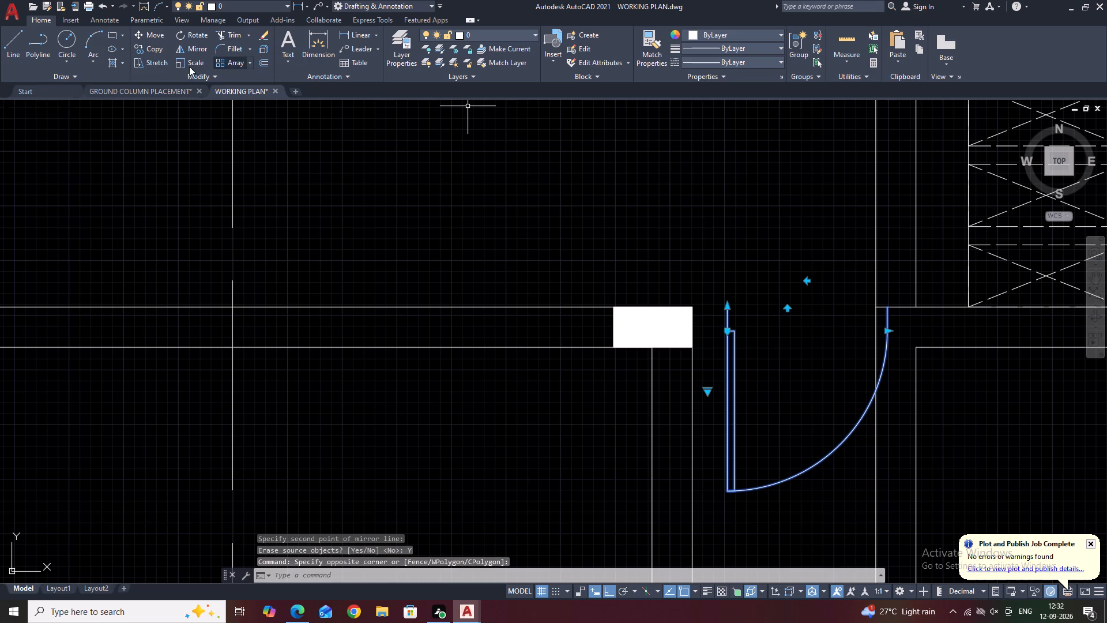
{"action": "left_click", "coordinate": [142, 37]}
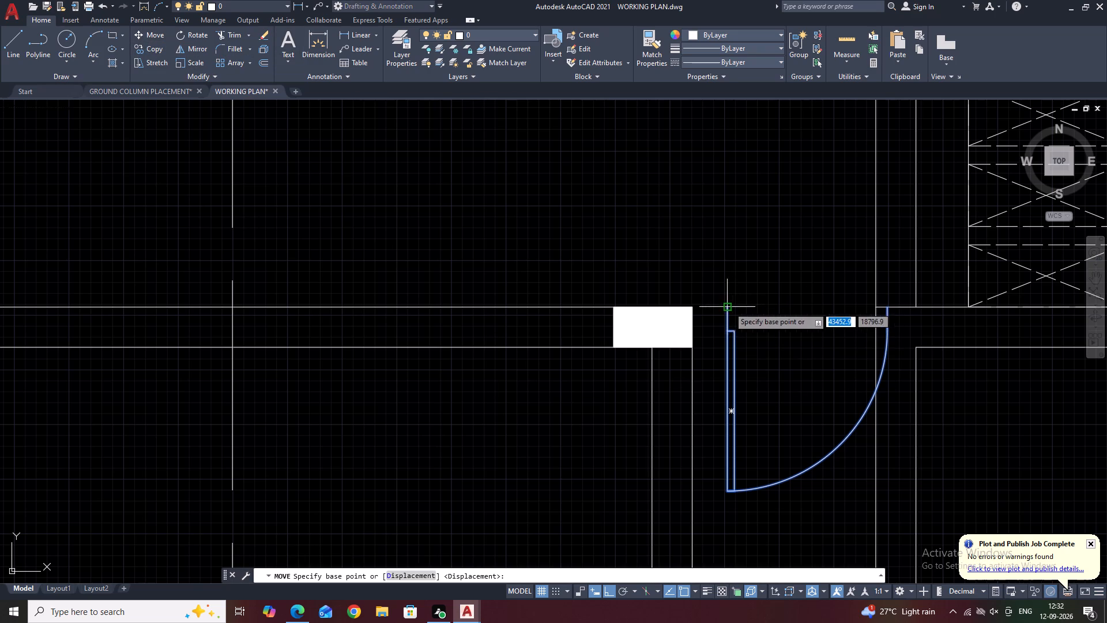
{"action": "left_click", "coordinate": [727, 307]}
{"action": "left_click", "coordinate": [692, 309]}
Scale the lower-block right passage door by reference from the column's upper-right corner so its opening spans to the passage's opposite wall.
{"action": "scroll", "coordinate": [818, 321], "scroll_direction": "down", "scroll_amount": 4}
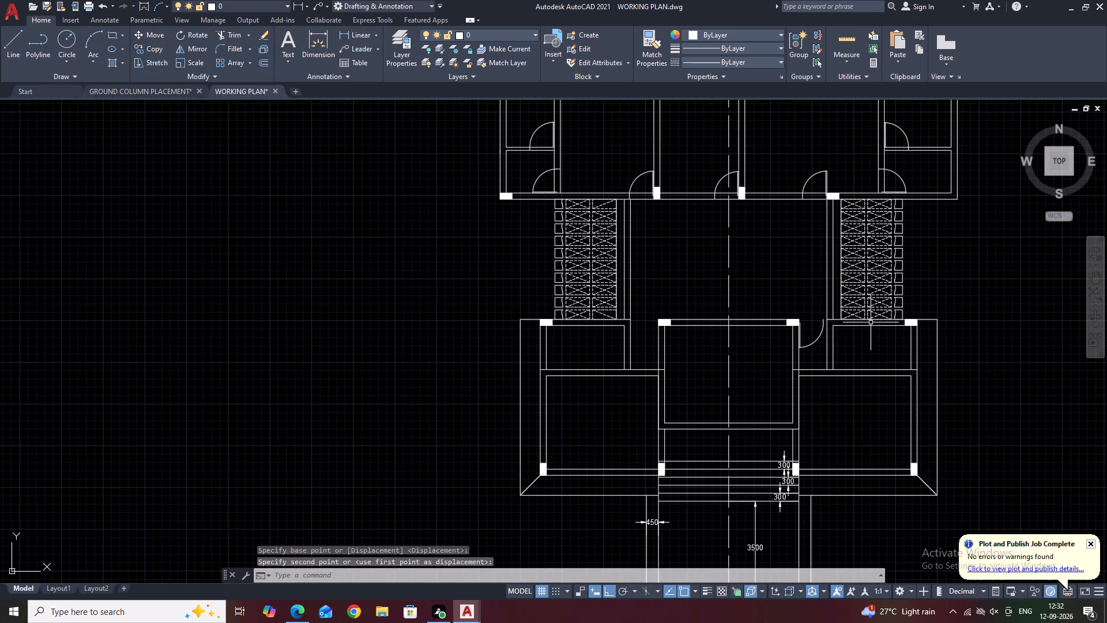
{"action": "middle_click_drag", "start_coordinate": [769, 262], "coordinate": [827, 377]}
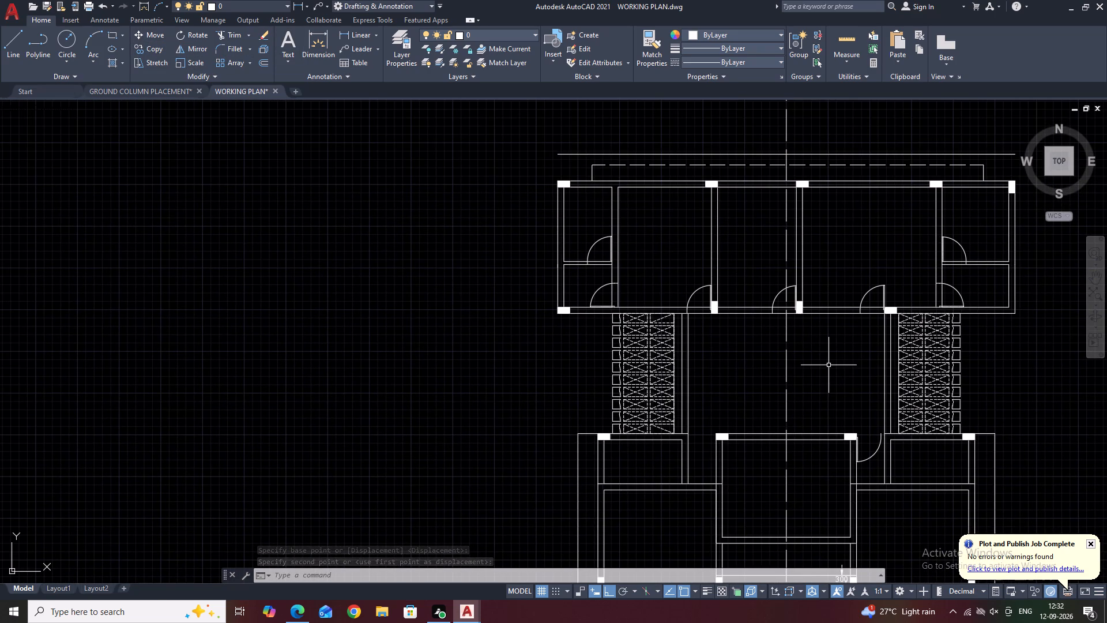
{"action": "scroll", "coordinate": [871, 467], "scroll_direction": "up", "scroll_amount": 2}
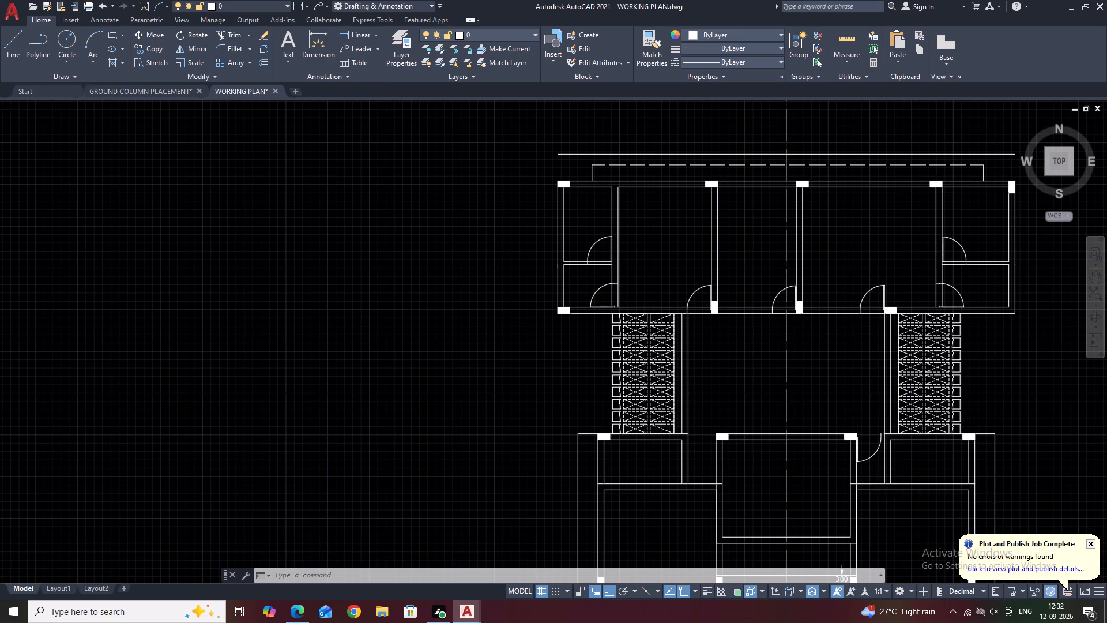
{"action": "scroll", "coordinate": [871, 466], "scroll_direction": "up", "scroll_amount": 1}
{"action": "left_click", "coordinate": [871, 456]}
{"action": "left_click", "coordinate": [861, 429]}
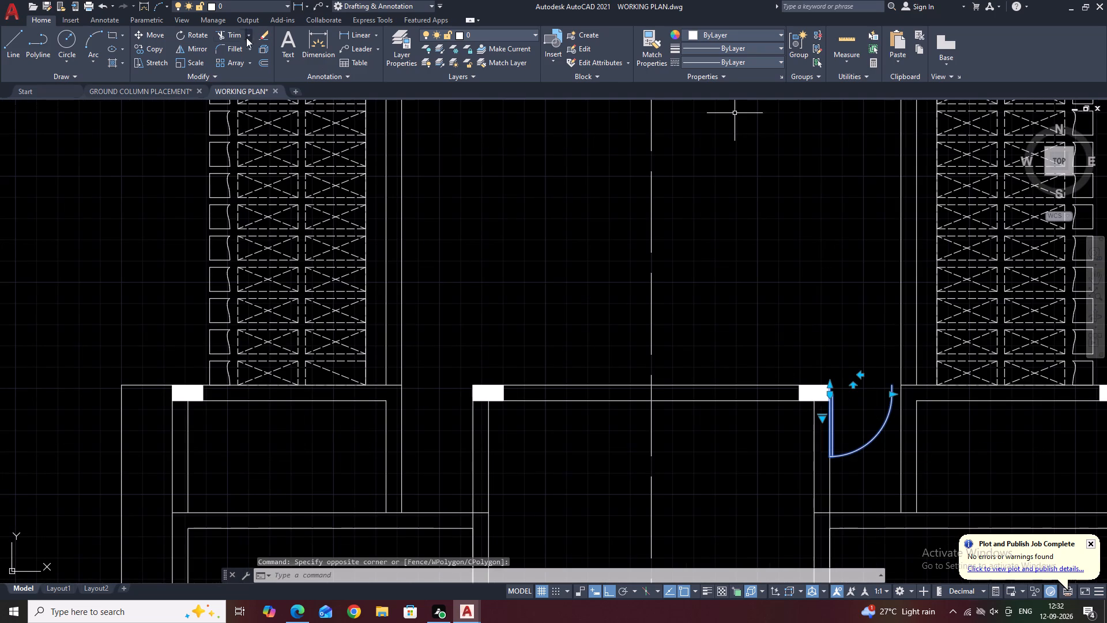
{"action": "left_click", "coordinate": [191, 65]}
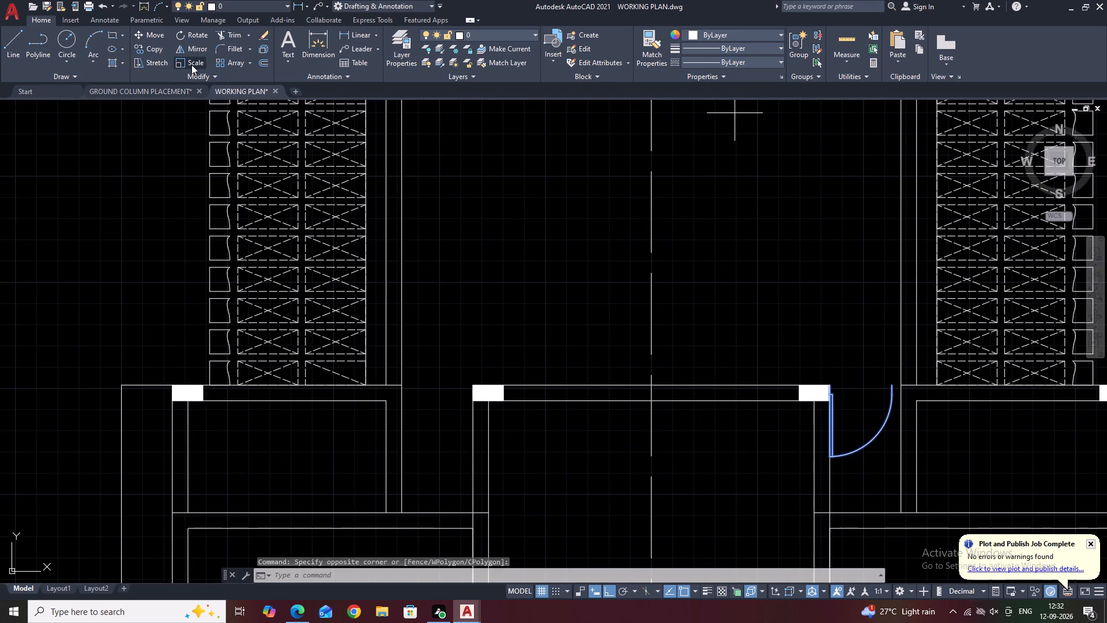
{"action": "scroll", "coordinate": [834, 389], "scroll_direction": "up", "scroll_amount": 2}
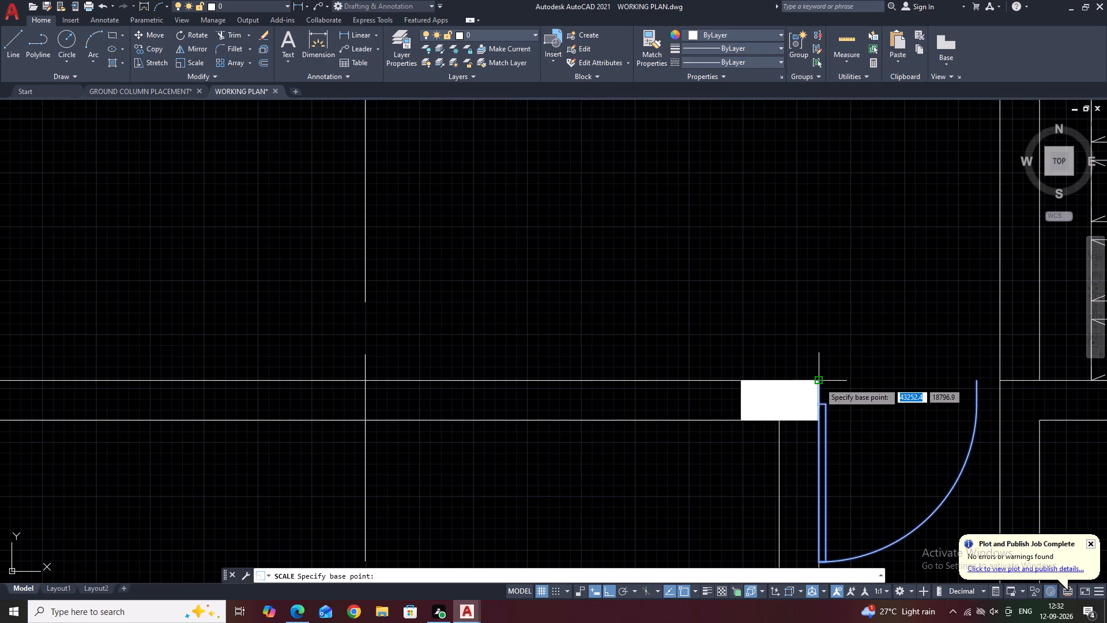
{"action": "left_click", "coordinate": [819, 382]}
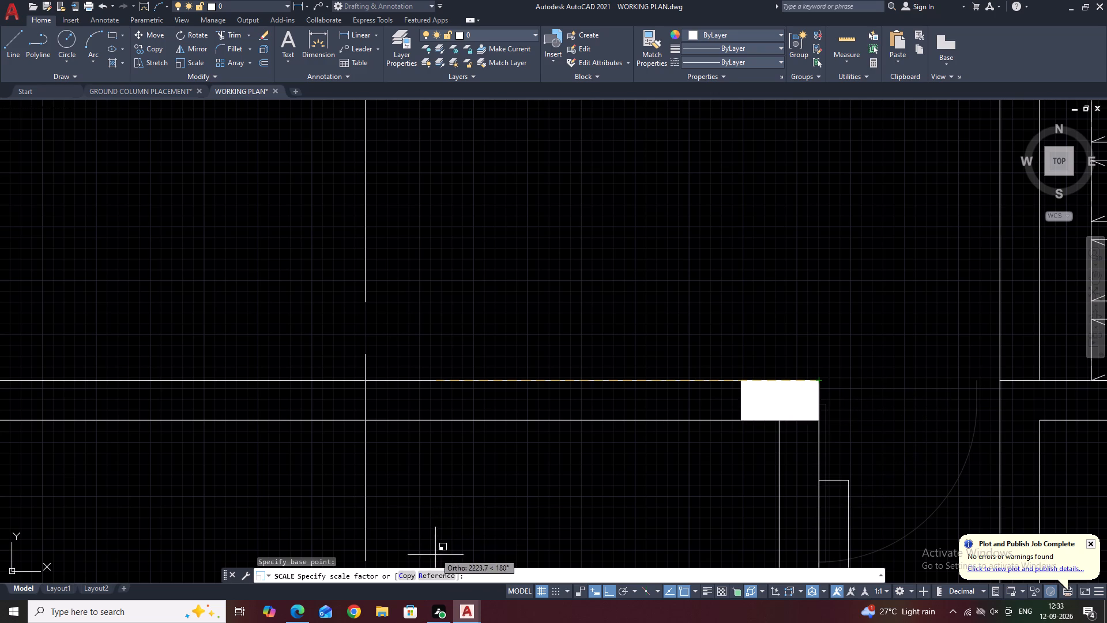
{"action": "left_click", "coordinate": [434, 575]}
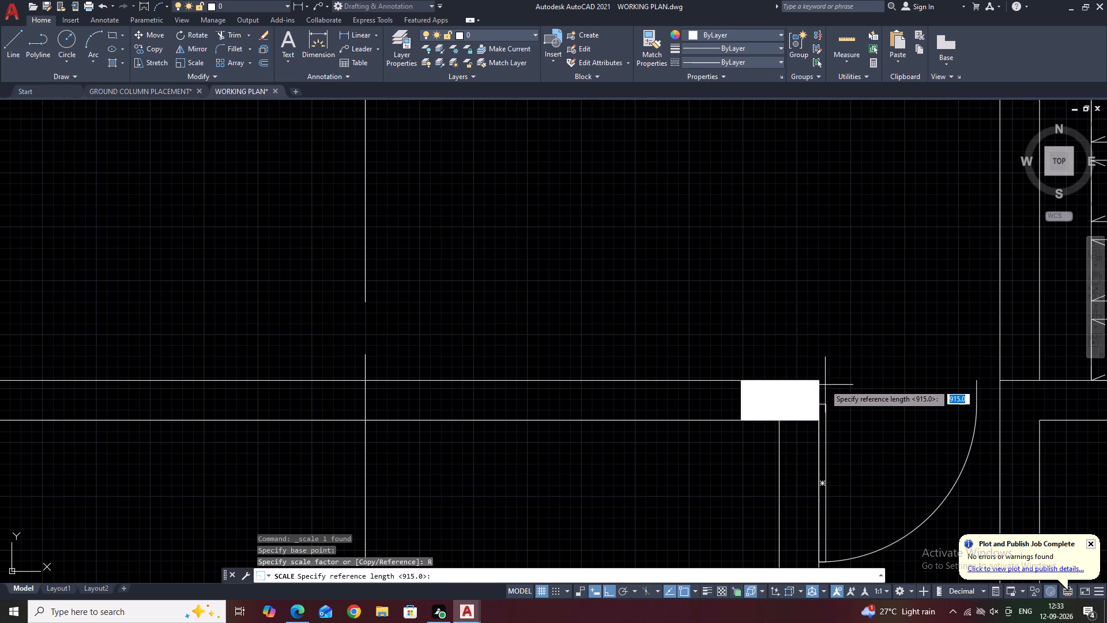
{"action": "left_click", "coordinate": [819, 378]}
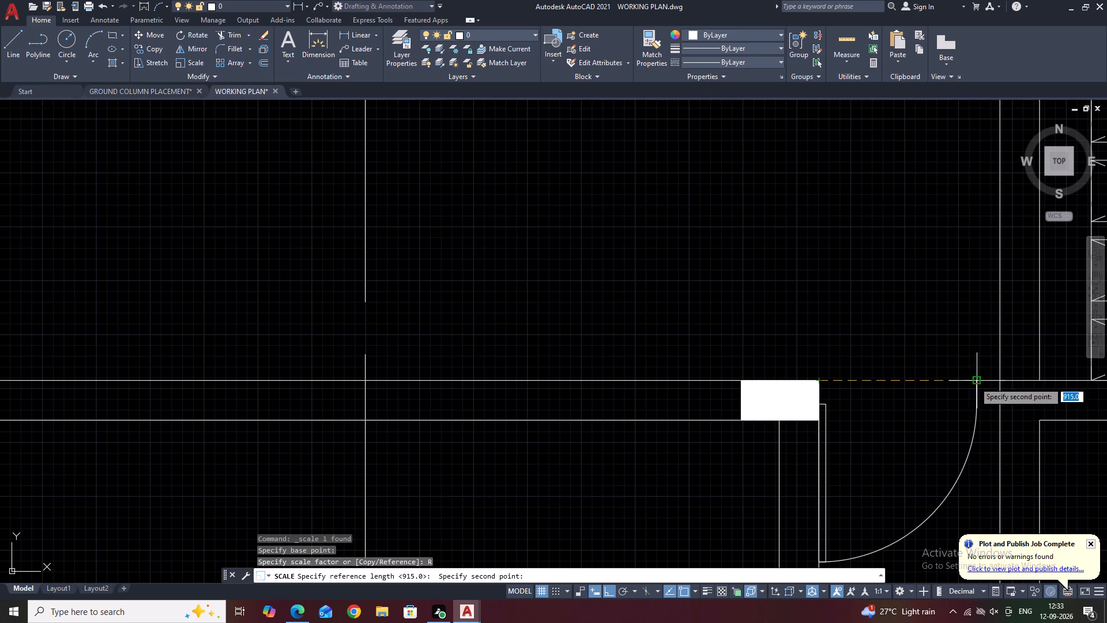
{"action": "left_click", "coordinate": [977, 382]}
{"action": "left_click", "coordinate": [1000, 382]}
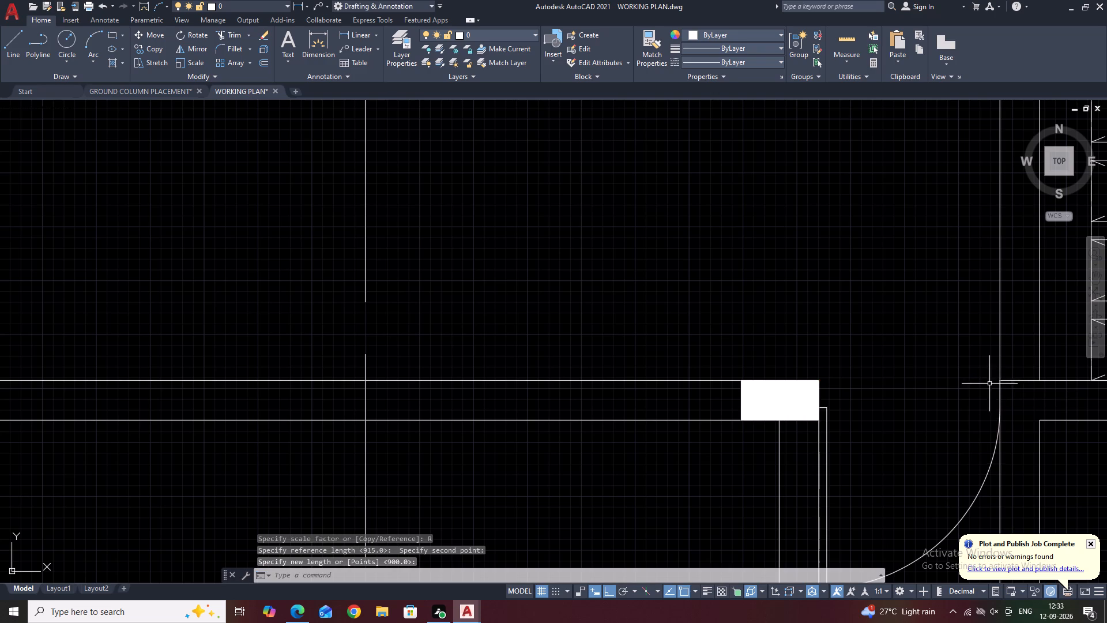
Mirror the scaled right passage door about the plan's vertical centre line into the left passage, keeping the source.
{"action": "scroll", "coordinate": [831, 355], "scroll_direction": "down", "scroll_amount": 5}
{"action": "middle_click_drag", "start_coordinate": [825, 358], "coordinate": [855, 446]}
{"action": "scroll", "coordinate": [860, 470], "scroll_direction": "up", "scroll_amount": 3}
{"action": "left_click", "coordinate": [870, 456]}
{"action": "left_click", "coordinate": [864, 441]}
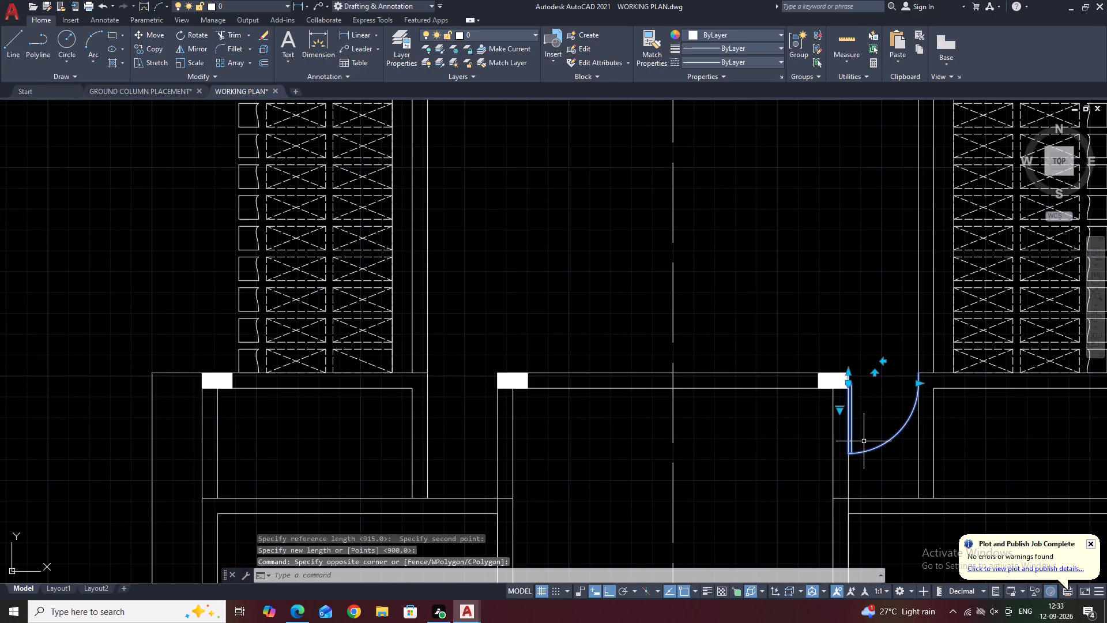
{"action": "middle_click_drag", "start_coordinate": [864, 436], "coordinate": [887, 487]}
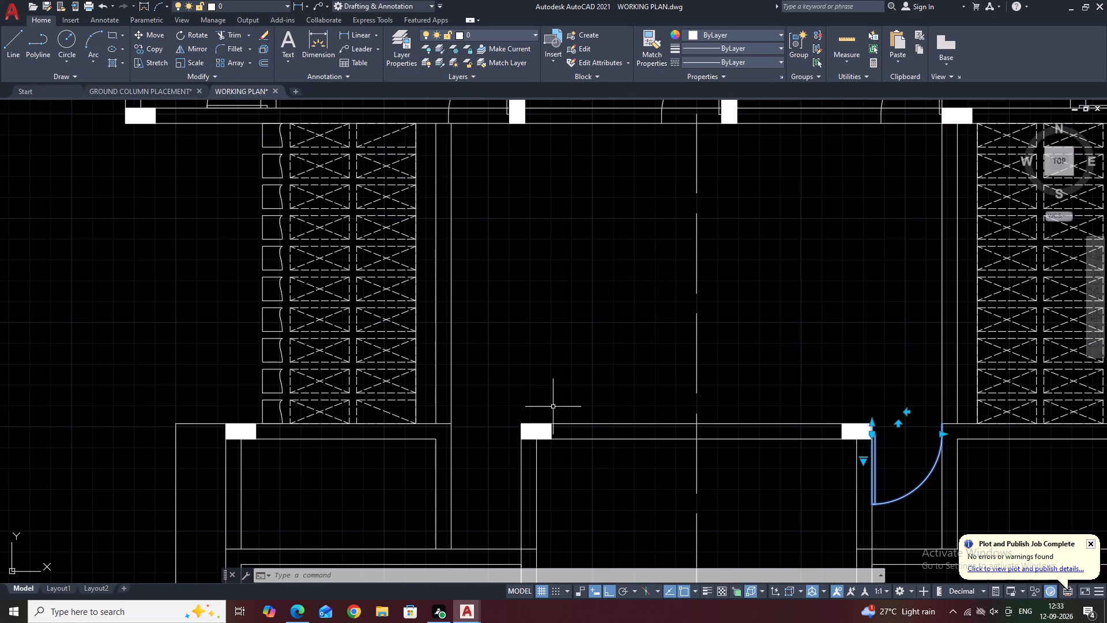
{"action": "left_click", "coordinate": [195, 48]}
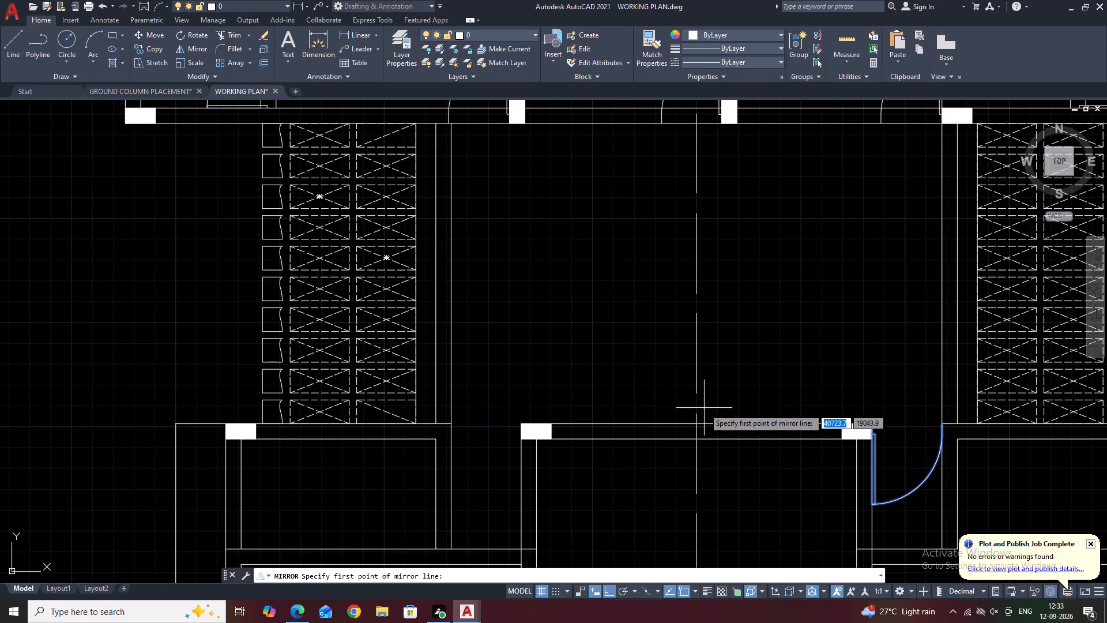
{"action": "left_click", "coordinate": [698, 423]}
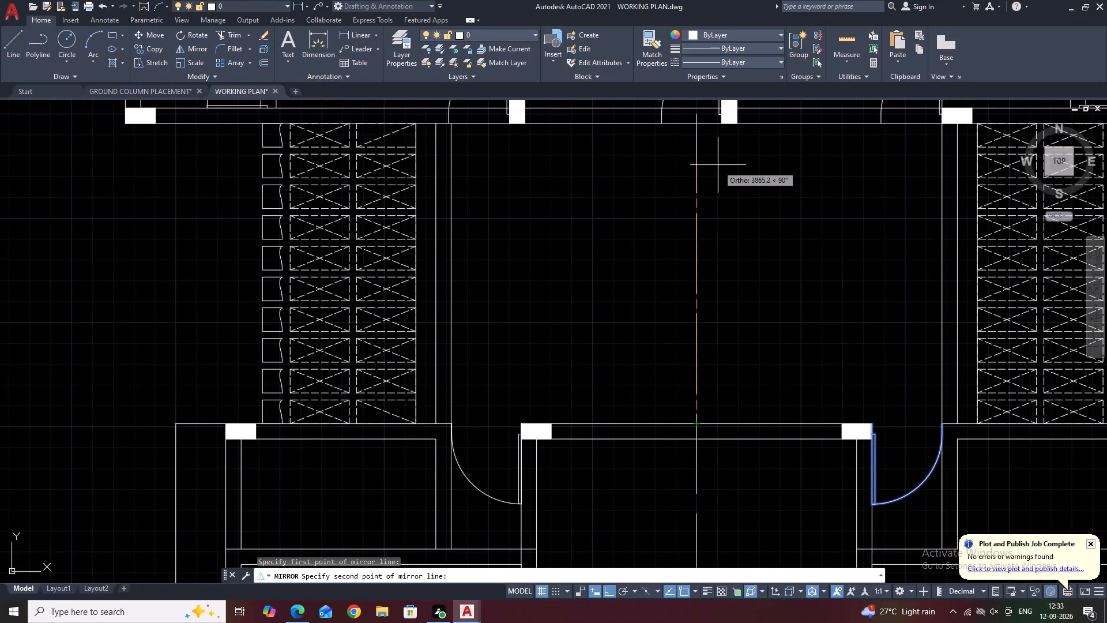
{"action": "left_click", "coordinate": [698, 125]}
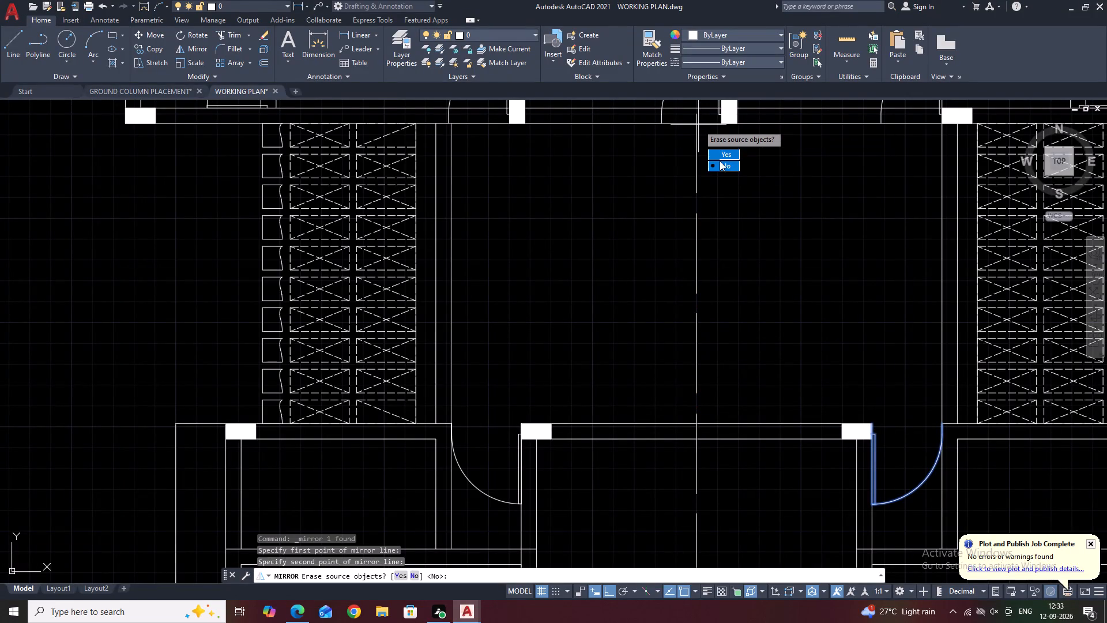
{"action": "left_click_drag", "start_coordinate": [722, 168], "coordinate": [698, 125]}
Examine the lower-block rooms and front steps, and the door layout across the whole plan and upper rooms.
{"action": "scroll", "coordinate": [754, 306], "scroll_direction": "down", "scroll_amount": 1}
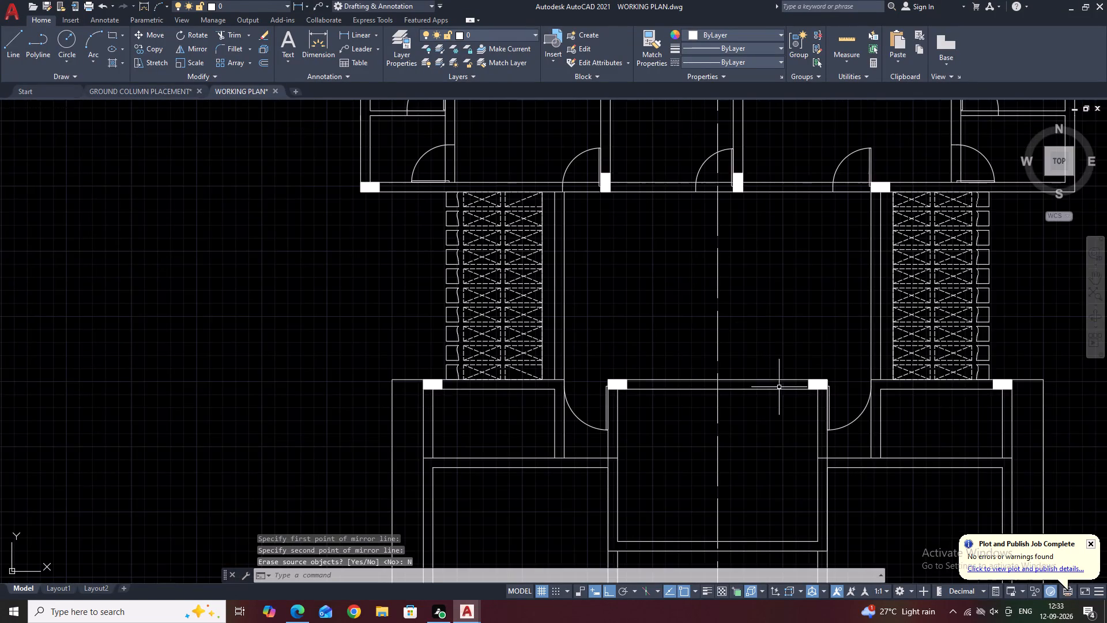
{"action": "middle_click_drag", "start_coordinate": [779, 389], "coordinate": [800, 288]}
{"action": "middle_click_drag", "start_coordinate": [708, 354], "coordinate": [766, 343]}
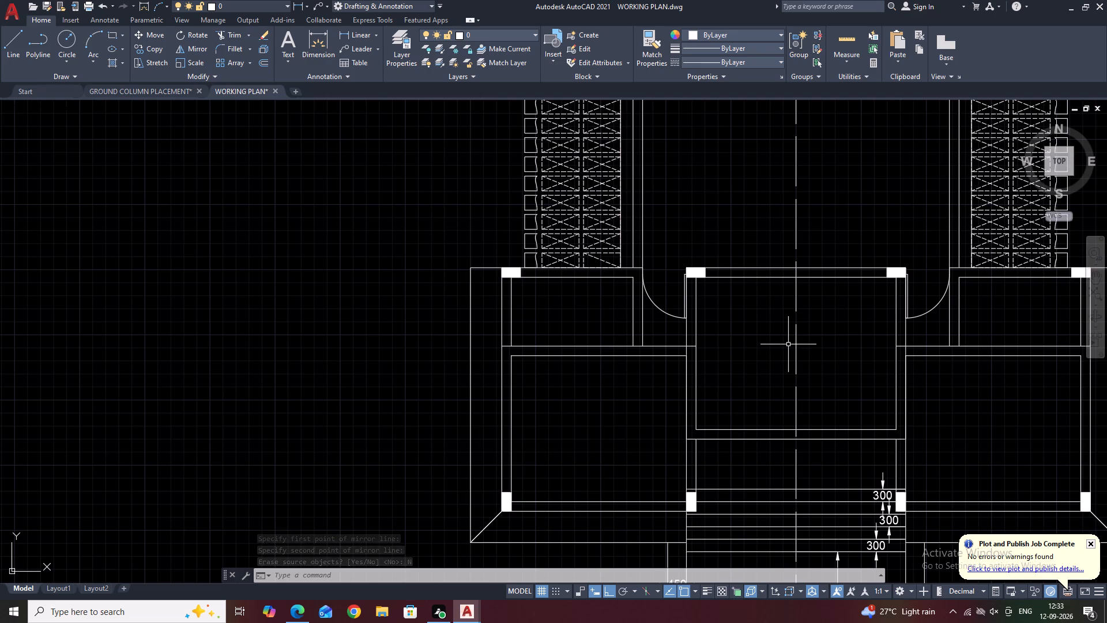
{"action": "middle_click_drag", "start_coordinate": [880, 381], "coordinate": [827, 321]}
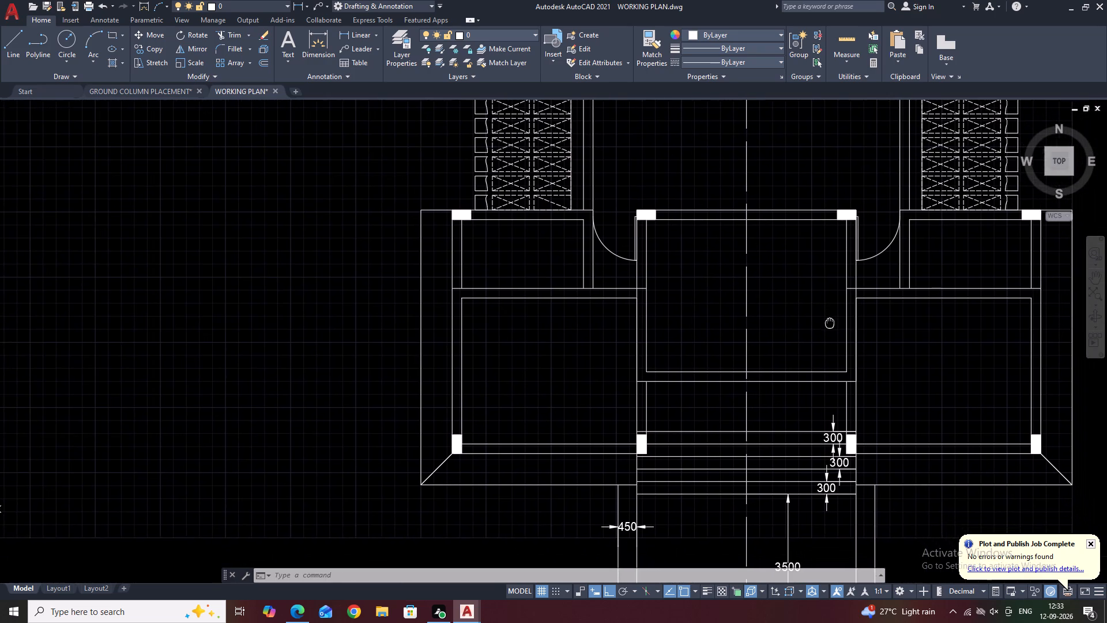
{"action": "middle_click_drag", "start_coordinate": [827, 321], "coordinate": [826, 321]}
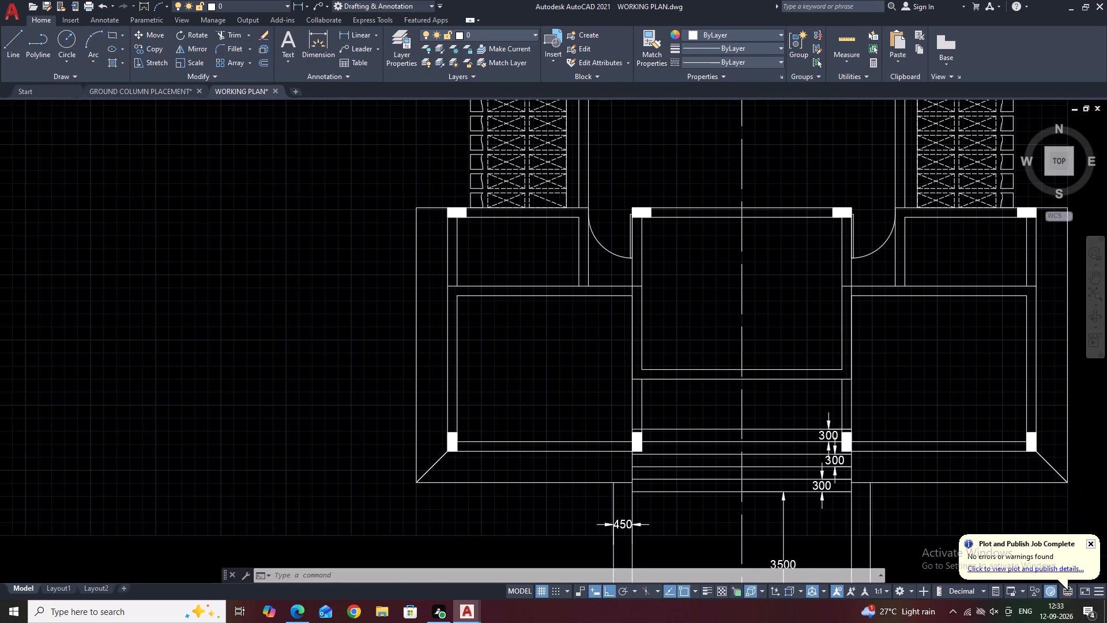
{"action": "scroll", "coordinate": [750, 347], "scroll_direction": "down", "scroll_amount": 2}
{"action": "middle_click_drag", "start_coordinate": [771, 378], "coordinate": [785, 408]}
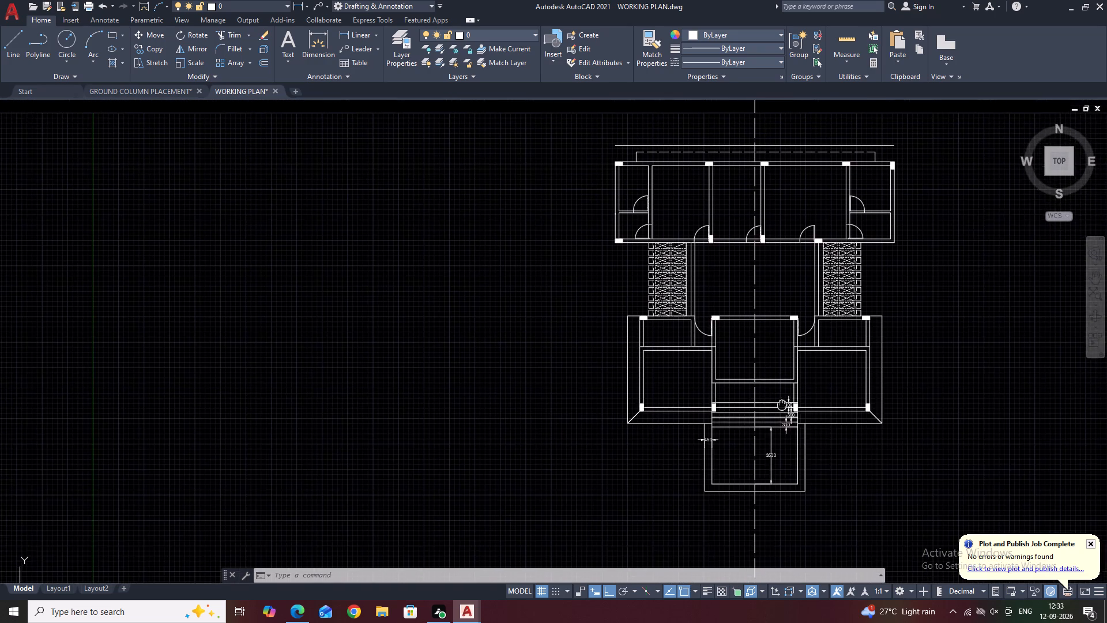
{"action": "middle_click_drag", "start_coordinate": [785, 408], "coordinate": [793, 415]}
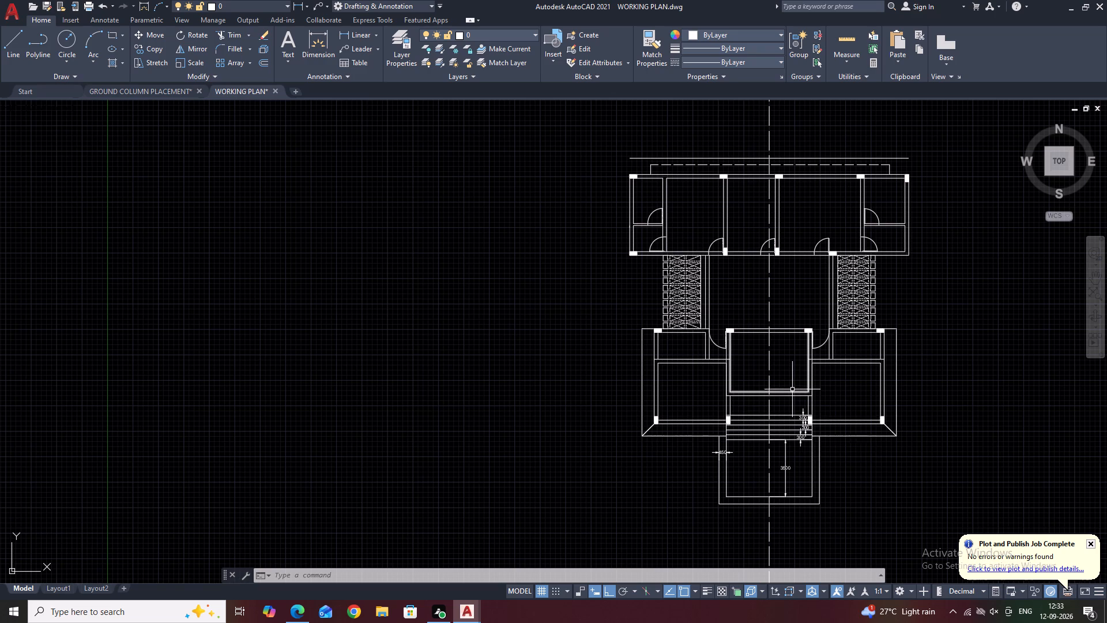
{"action": "middle_click_drag", "start_coordinate": [683, 209], "coordinate": [696, 259]}
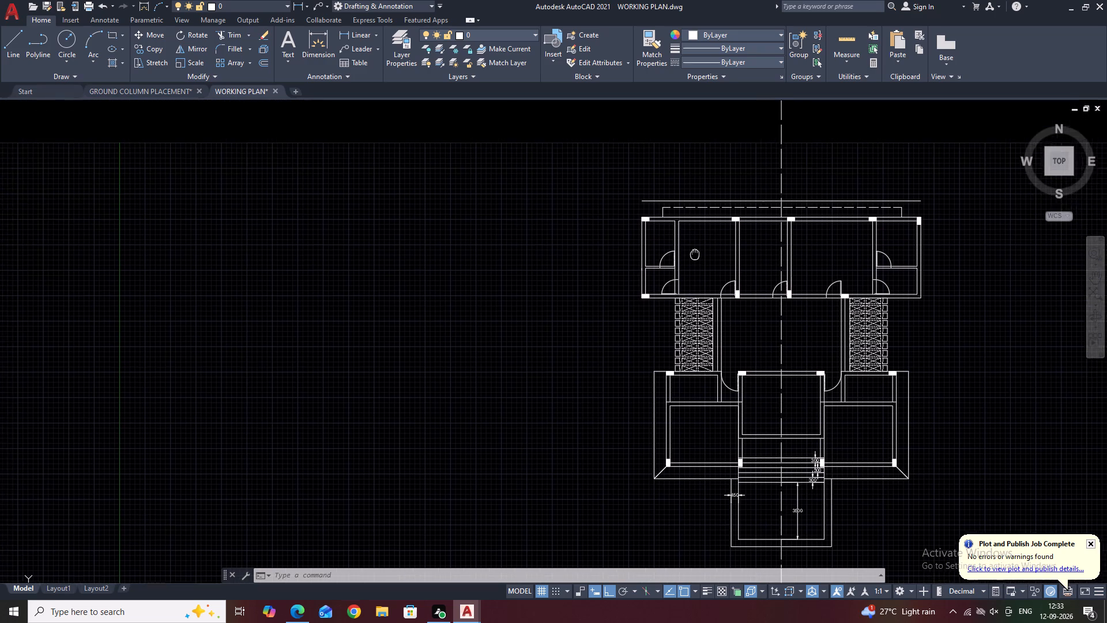
{"action": "middle_click_drag", "start_coordinate": [696, 259], "coordinate": [697, 280]}
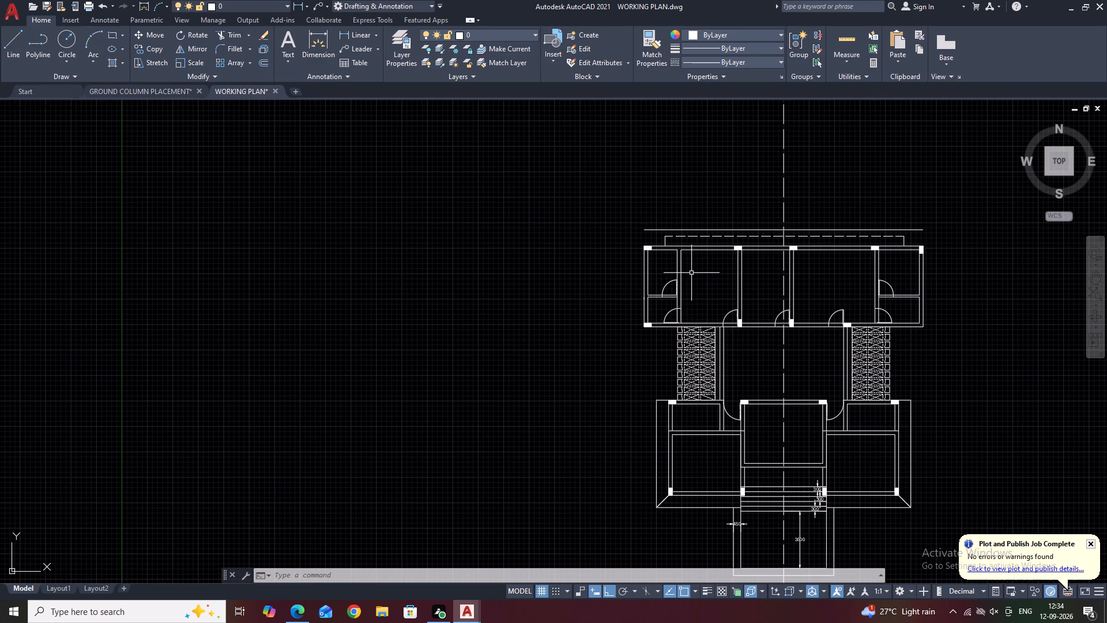
{"action": "scroll", "coordinate": [691, 273], "scroll_direction": "up", "scroll_amount": 1}
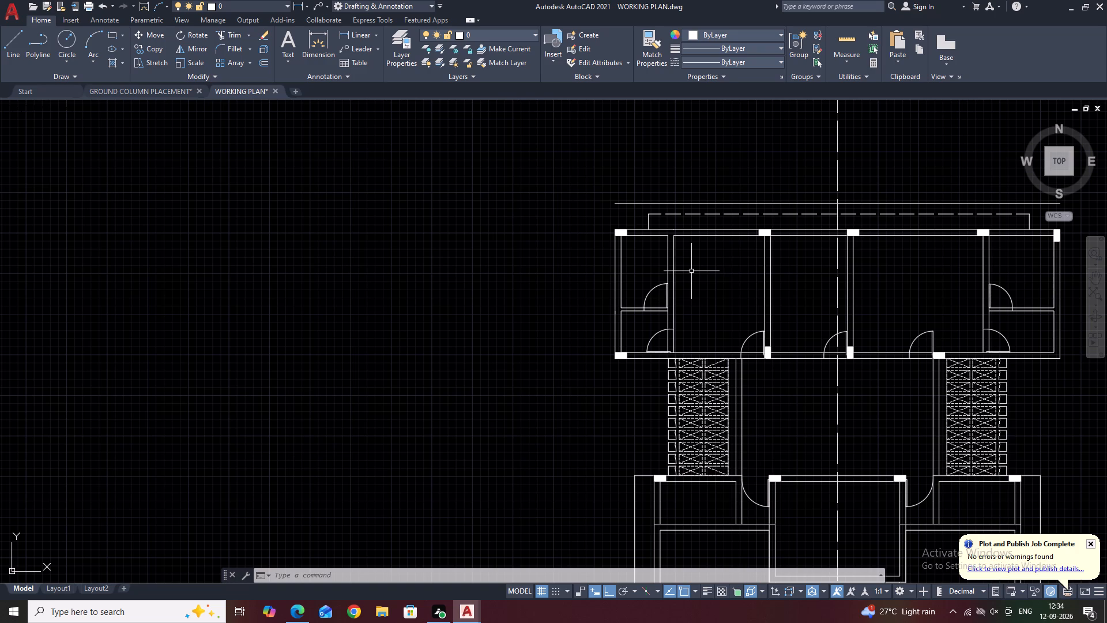
{"action": "middle_click_drag", "start_coordinate": [782, 330], "coordinate": [643, 256]}
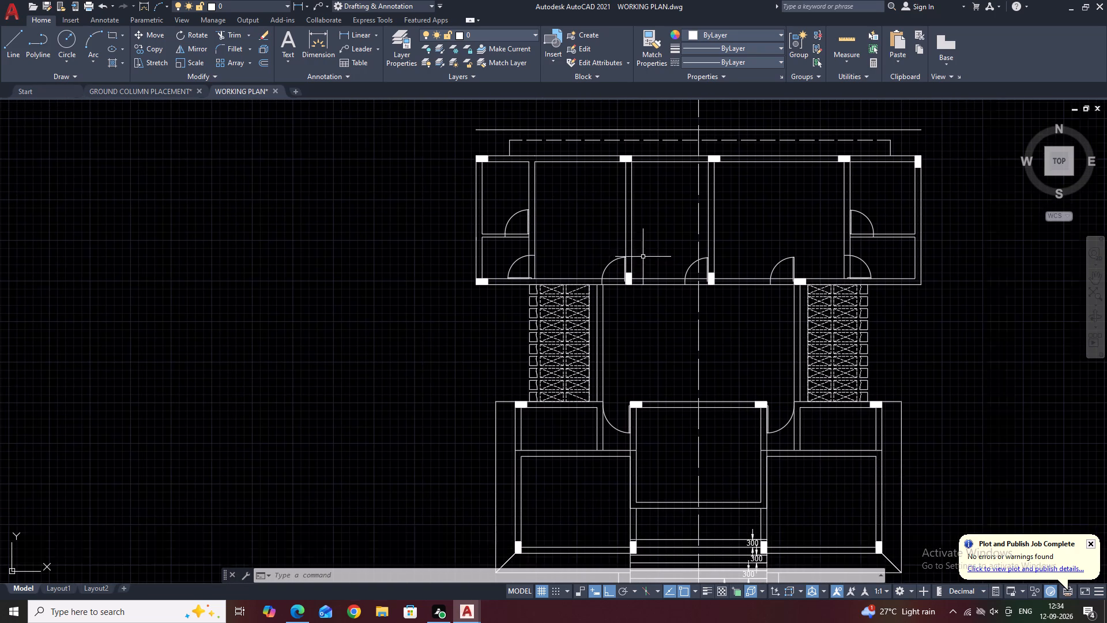
{"action": "scroll", "coordinate": [871, 274], "scroll_direction": "up", "scroll_amount": 2}
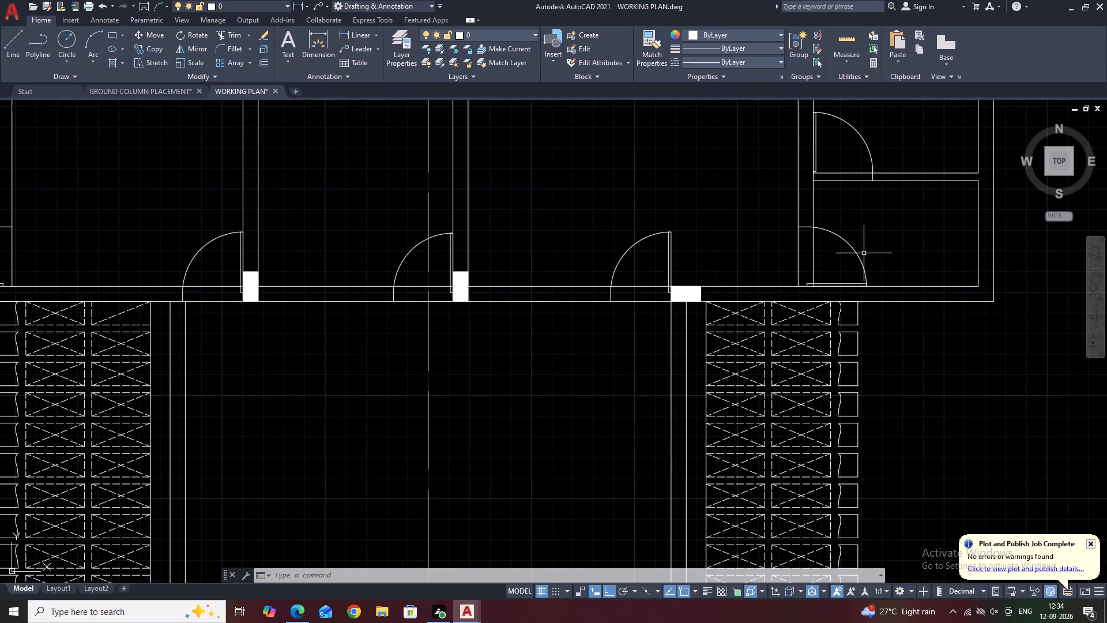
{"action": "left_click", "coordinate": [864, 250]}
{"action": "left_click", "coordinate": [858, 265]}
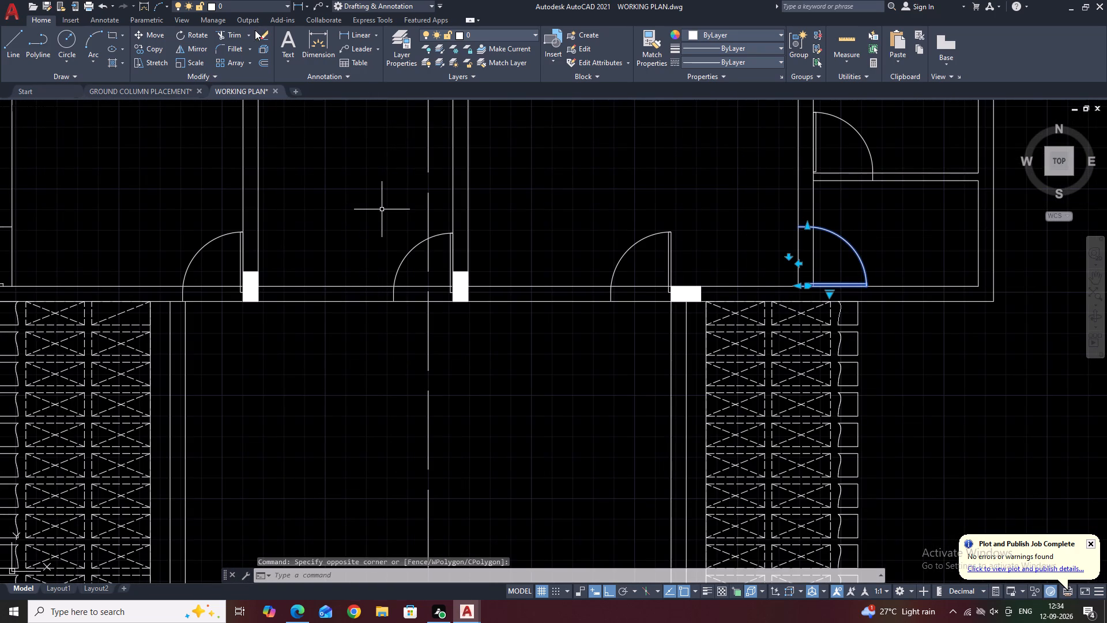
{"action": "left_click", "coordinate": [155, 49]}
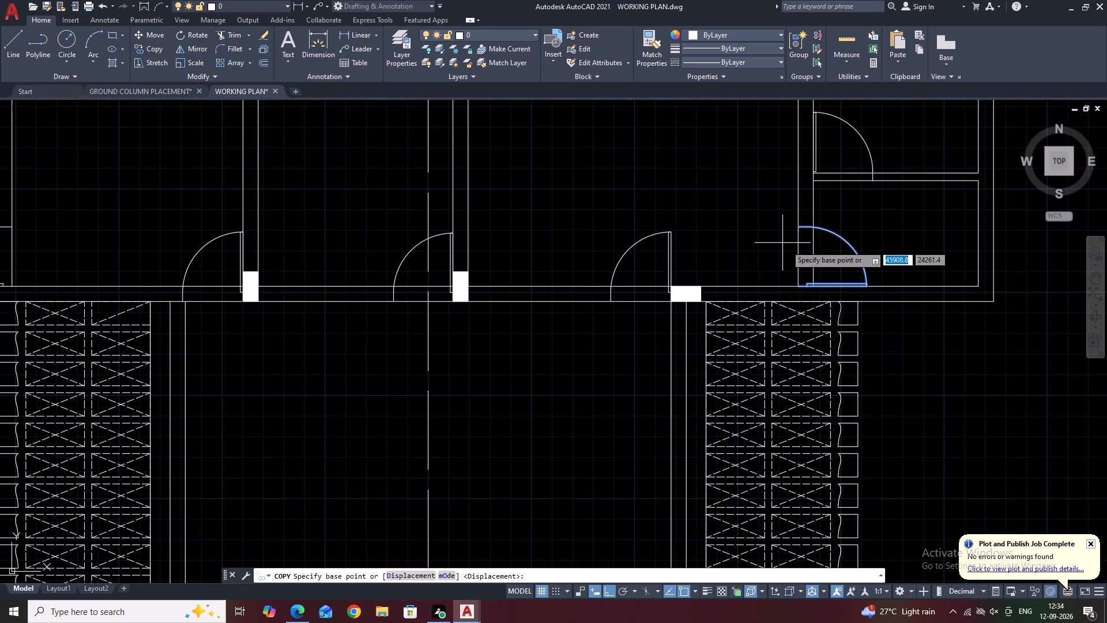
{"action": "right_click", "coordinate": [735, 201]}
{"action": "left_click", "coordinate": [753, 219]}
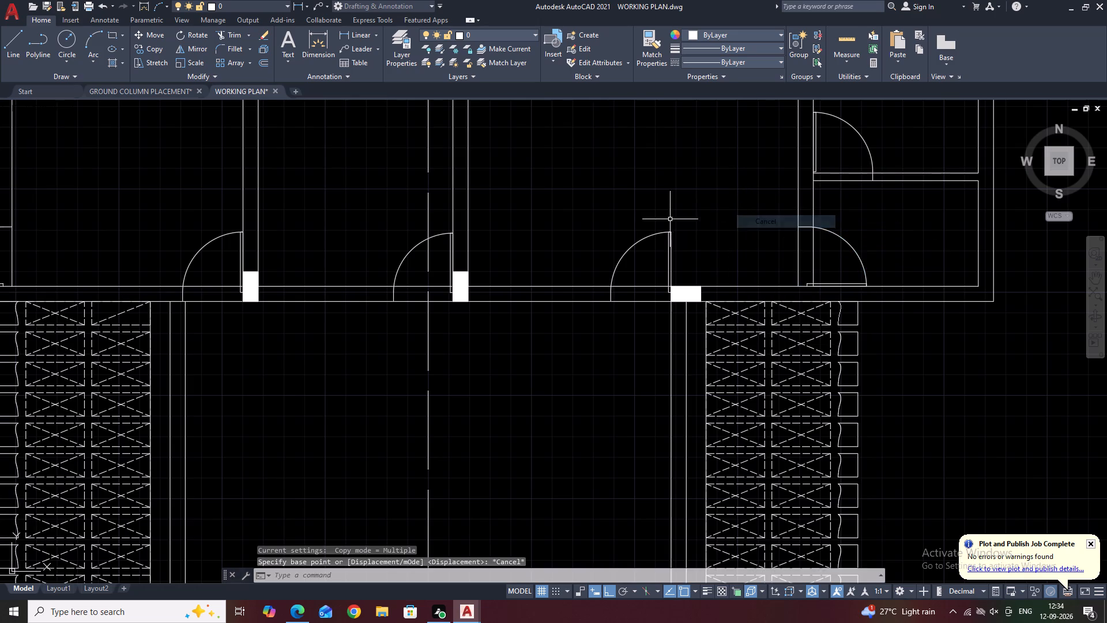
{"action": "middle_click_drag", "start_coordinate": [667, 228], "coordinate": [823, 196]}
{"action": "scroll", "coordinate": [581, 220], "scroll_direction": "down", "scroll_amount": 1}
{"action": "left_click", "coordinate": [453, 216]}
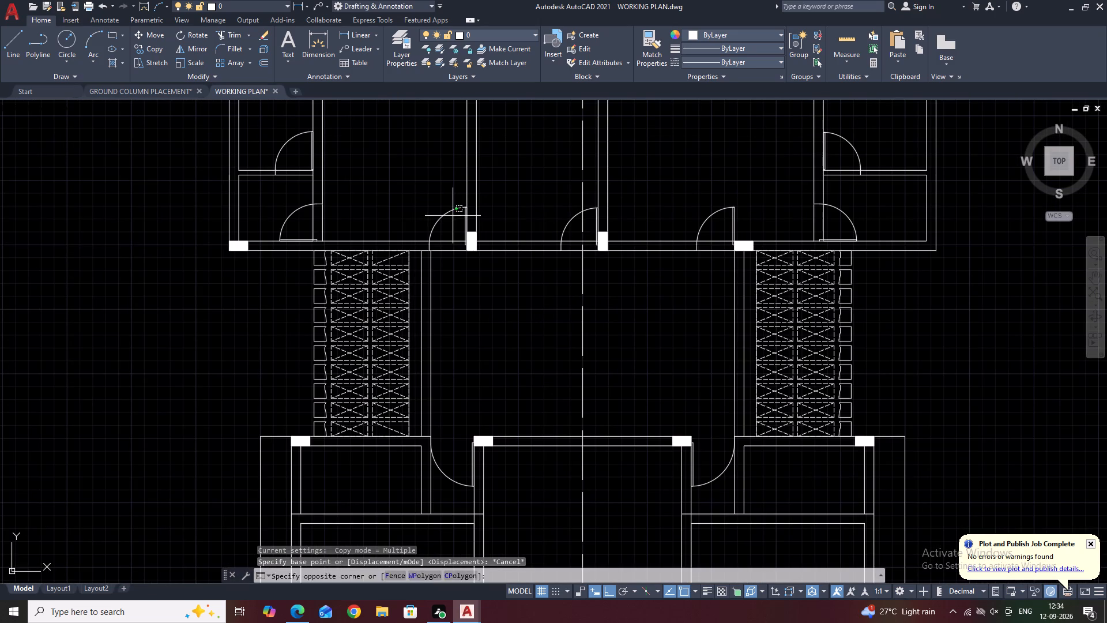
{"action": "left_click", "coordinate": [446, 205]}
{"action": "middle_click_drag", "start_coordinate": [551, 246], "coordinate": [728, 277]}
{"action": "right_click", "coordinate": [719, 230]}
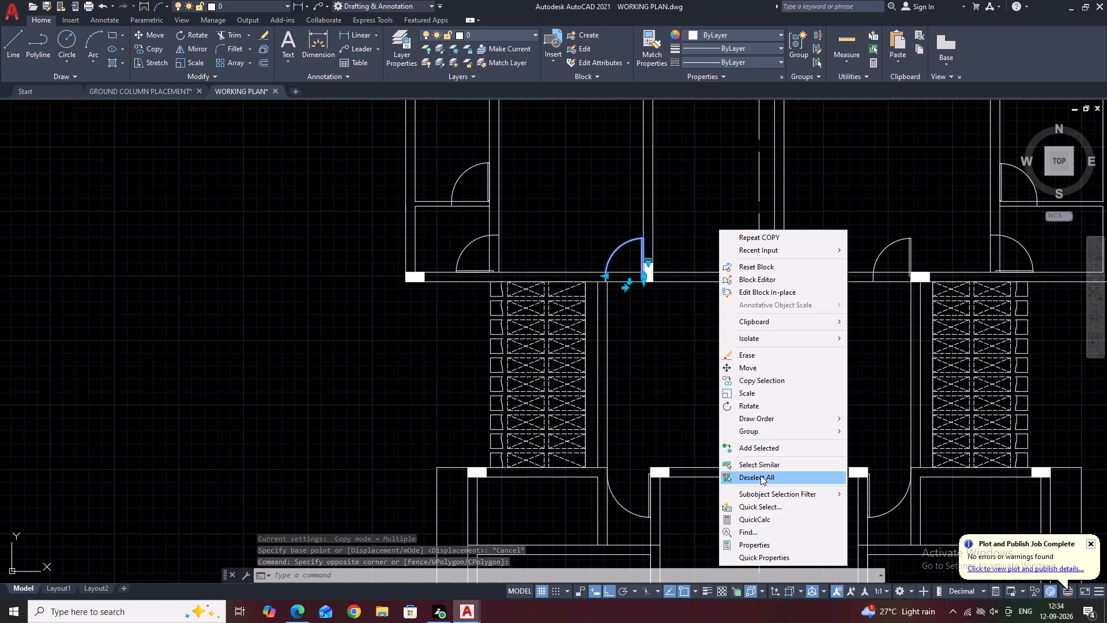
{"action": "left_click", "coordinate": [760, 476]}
Copy the upper central room's bottom-wall door straight down into the open area between the upper and lower blocks.
{"action": "left_click", "coordinate": [745, 256]}
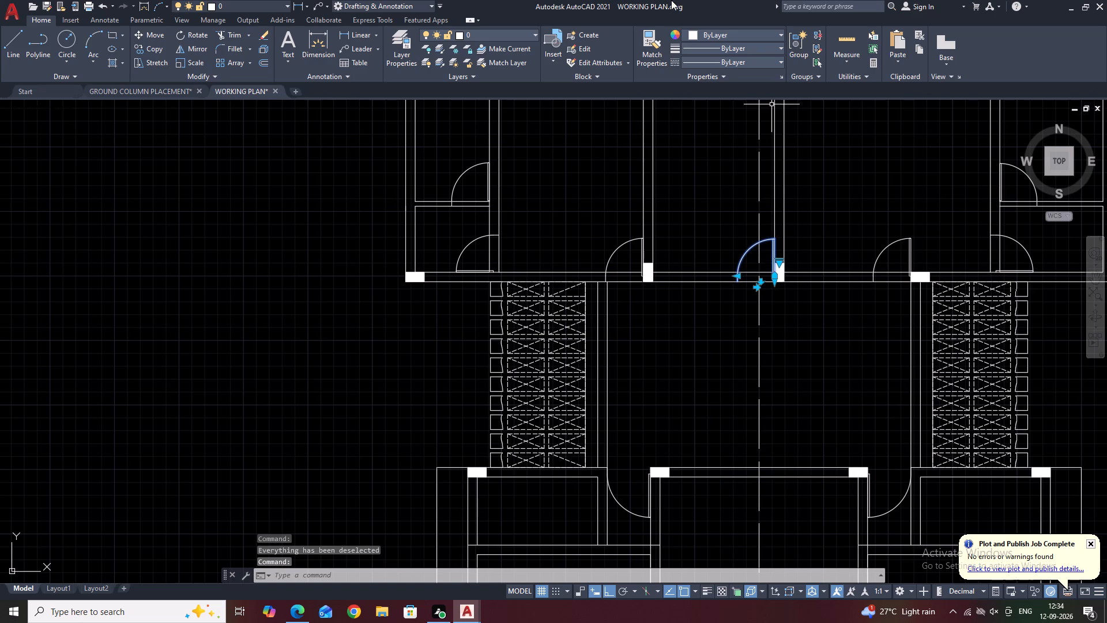
{"action": "left_click", "coordinate": [161, 51]}
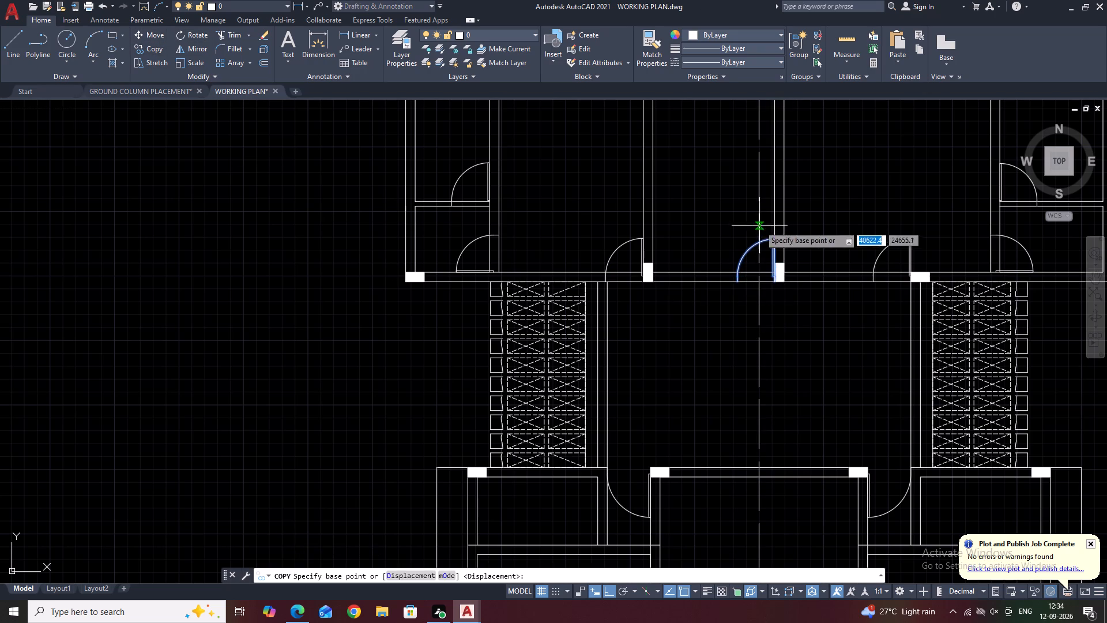
{"action": "left_click", "coordinate": [778, 256]}
{"action": "left_click", "coordinate": [839, 387]}
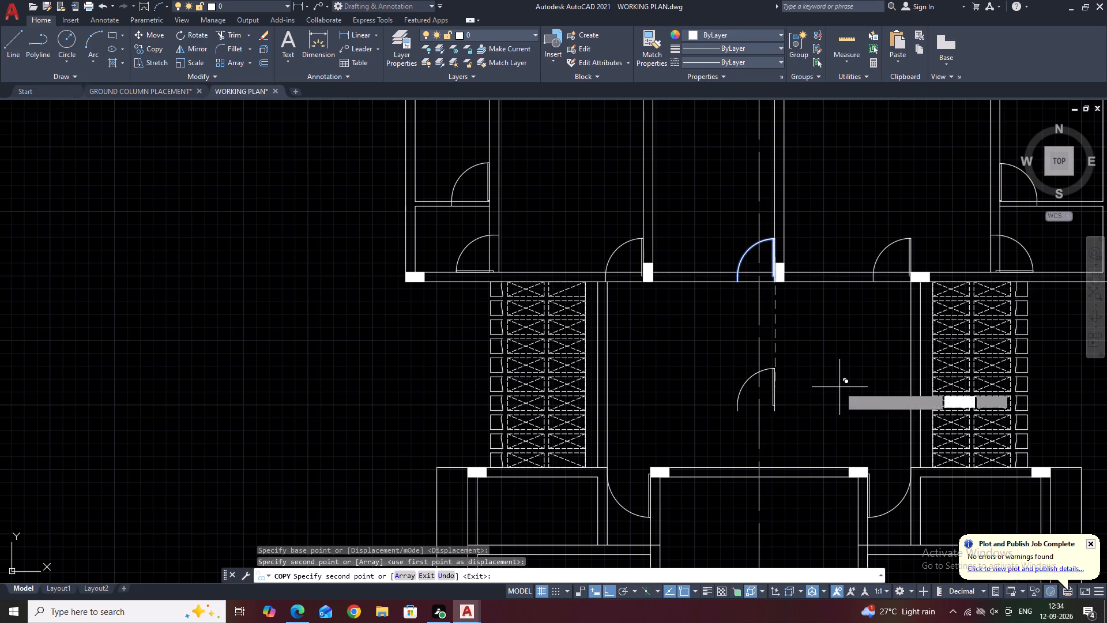
{"action": "right_click", "coordinate": [784, 355]}
{"action": "left_click", "coordinate": [801, 373]}
{"action": "middle_click_drag", "start_coordinate": [760, 369], "coordinate": [797, 345]}
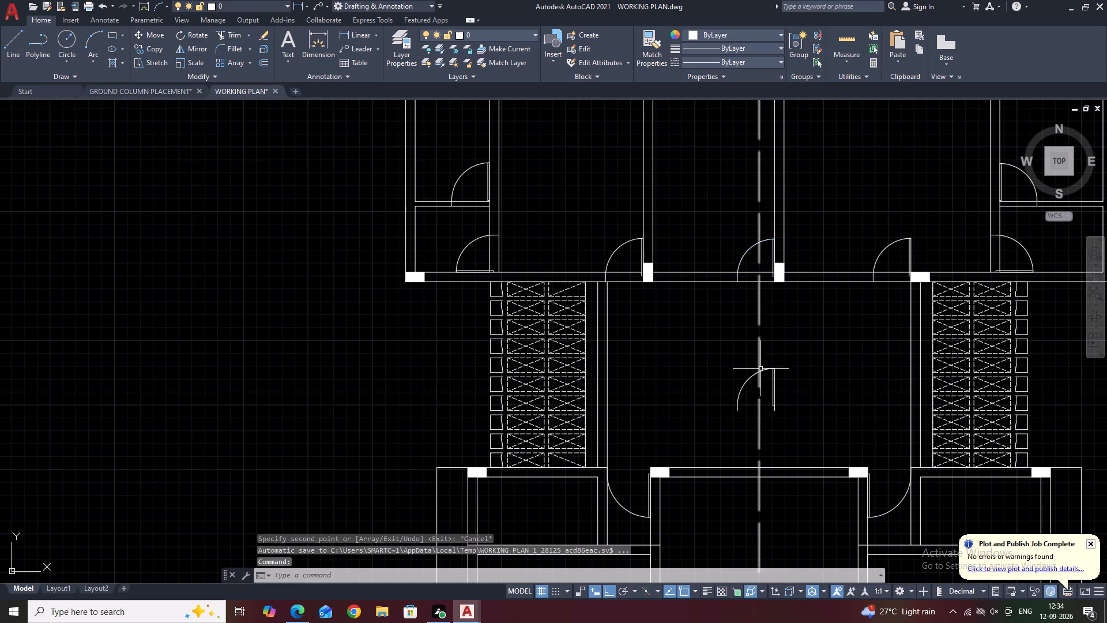
Mirror the copied door leaf vertically about its free end, keeping the source, to form a double door in the open area.
{"action": "middle_click_drag", "start_coordinate": [797, 345], "coordinate": [807, 311]}
{"action": "scroll", "coordinate": [805, 318], "scroll_direction": "up", "scroll_amount": 2}
{"action": "left_click", "coordinate": [854, 309]}
{"action": "left_click", "coordinate": [826, 300]}
{"action": "middle_click_drag", "start_coordinate": [848, 338], "coordinate": [834, 298]}
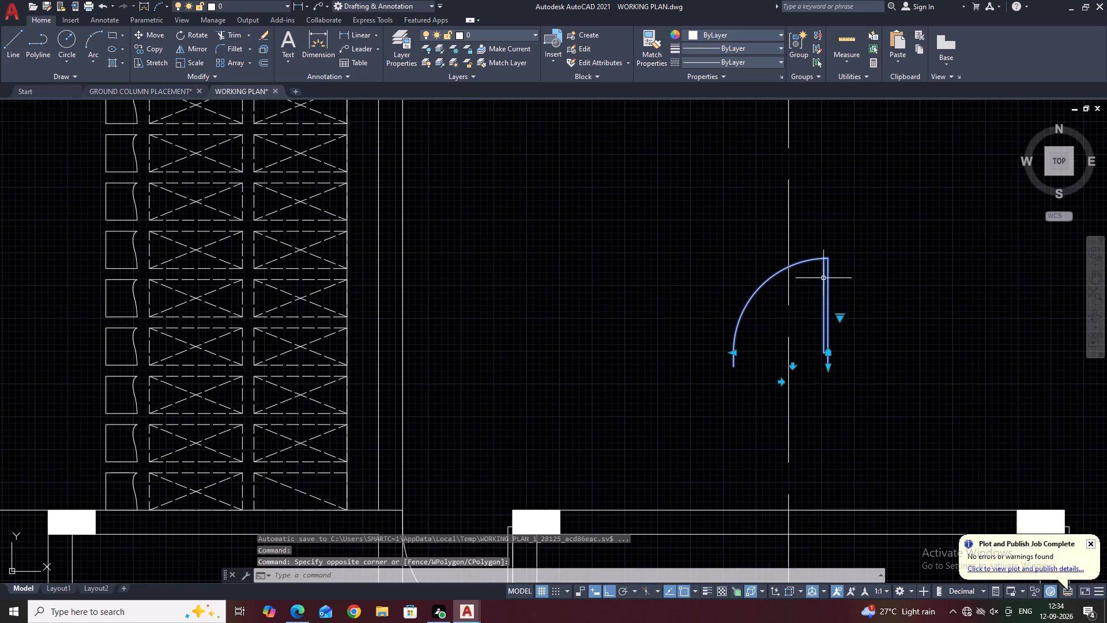
{"action": "left_click", "coordinate": [197, 46]}
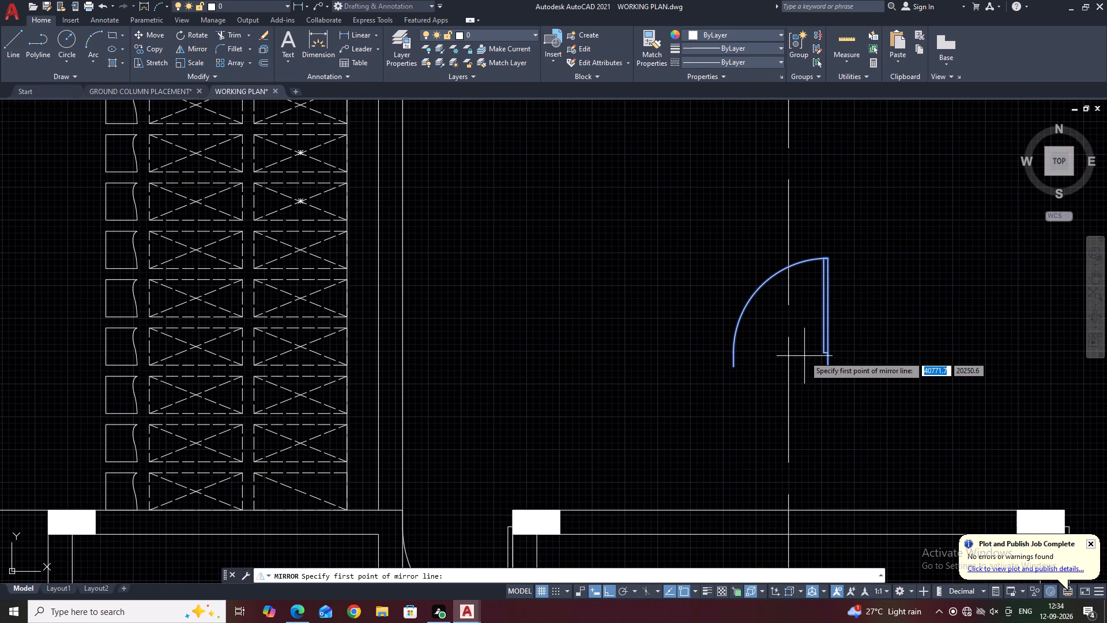
{"action": "left_click", "coordinate": [732, 370]}
{"action": "left_click", "coordinate": [720, 190]}
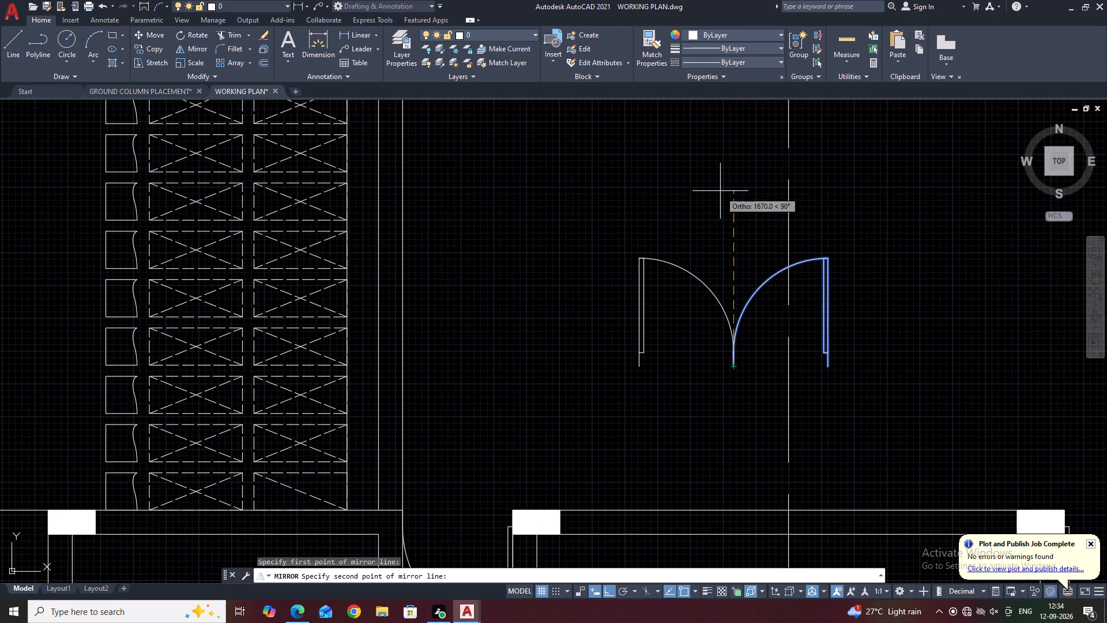
{"action": "left_click_drag", "start_coordinate": [739, 234], "coordinate": [721, 190]}
{"action": "middle_click_drag", "start_coordinate": [795, 341], "coordinate": [790, 268]}
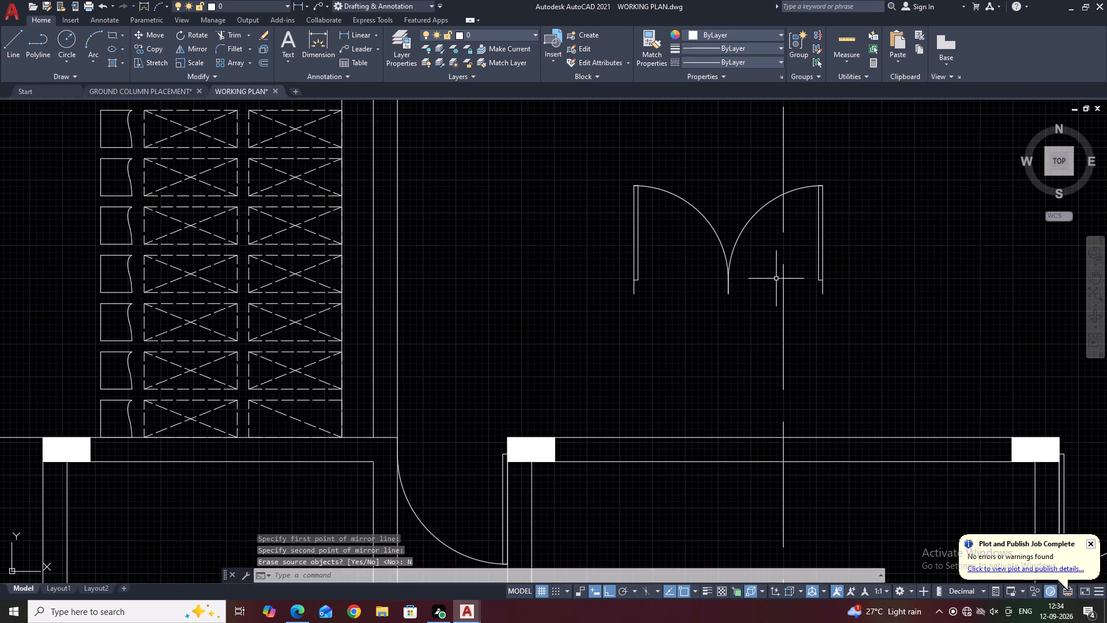
Scale both door leaves by reference from the left jamb's lower end, using their full width as reference and 1200 as new length.
{"action": "left_click", "coordinate": [747, 267]}
{"action": "left_click", "coordinate": [703, 280]}
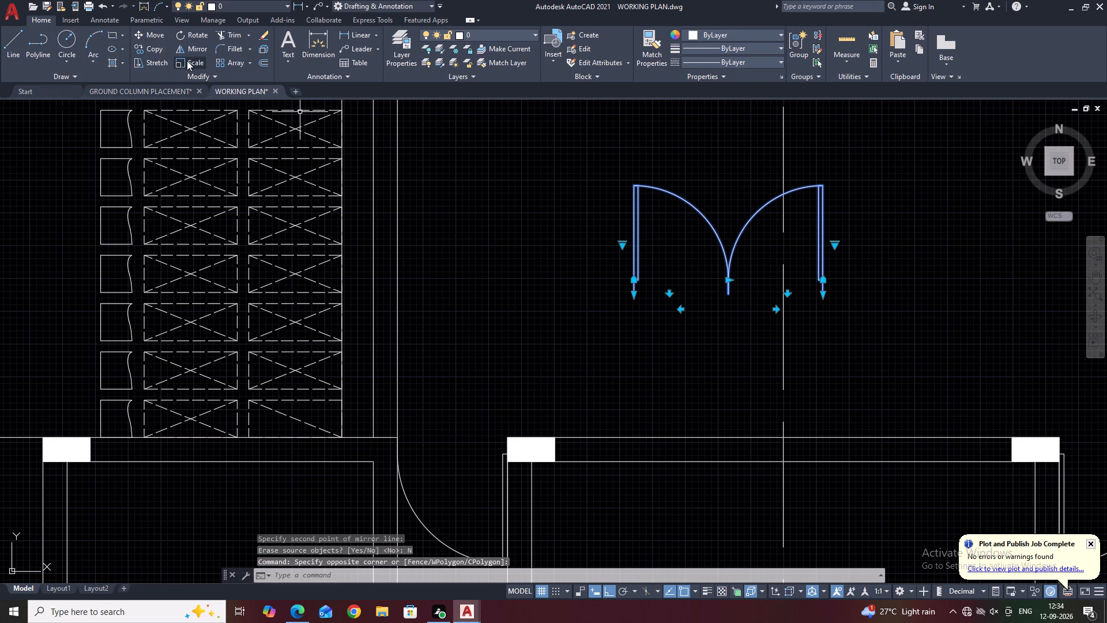
{"action": "left_click", "coordinate": [190, 60]}
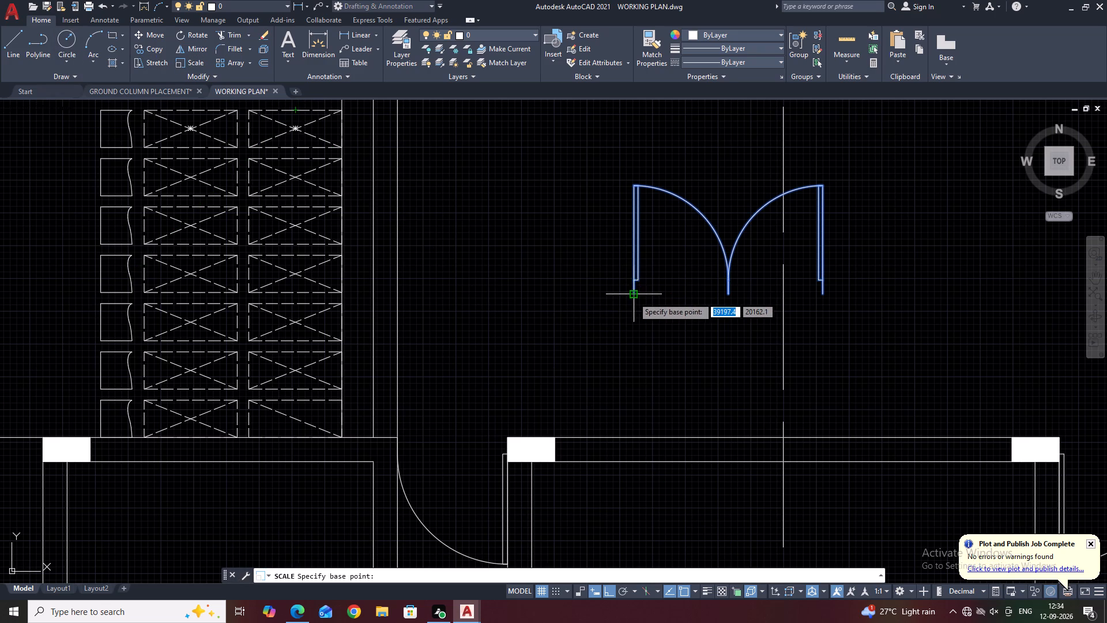
{"action": "left_click", "coordinate": [633, 297]}
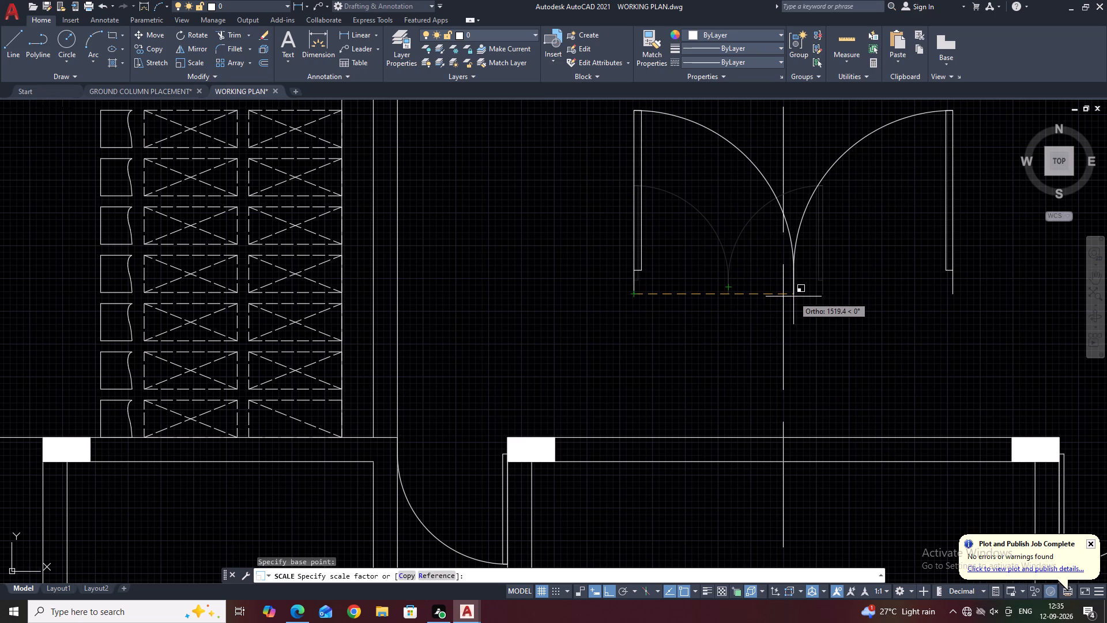
{"action": "key", "text": "r"}
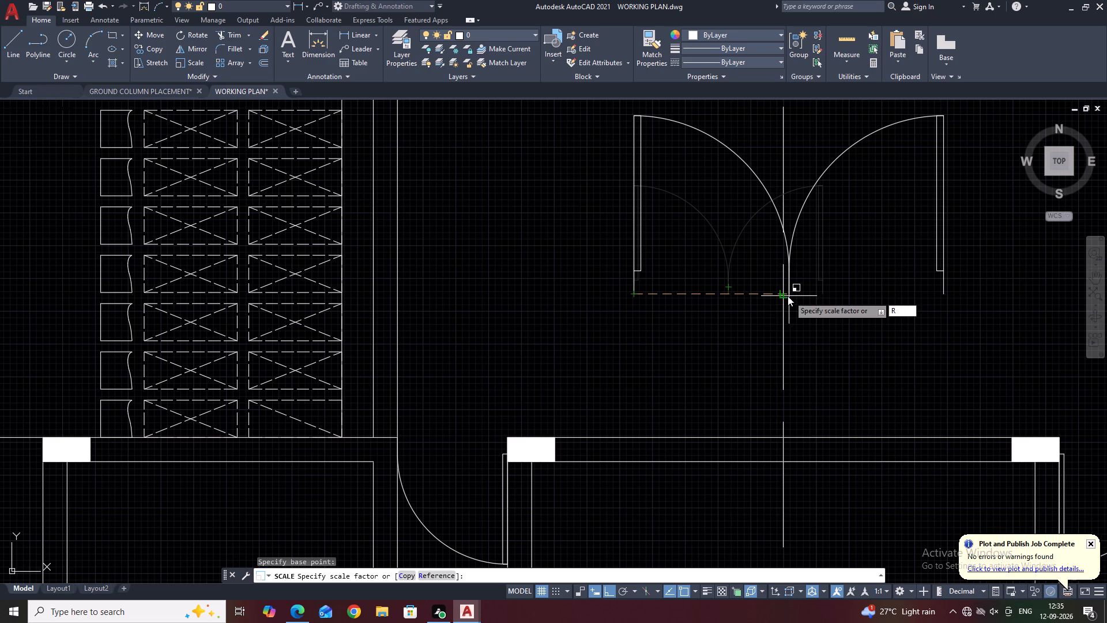
{"action": "key", "text": "space"}
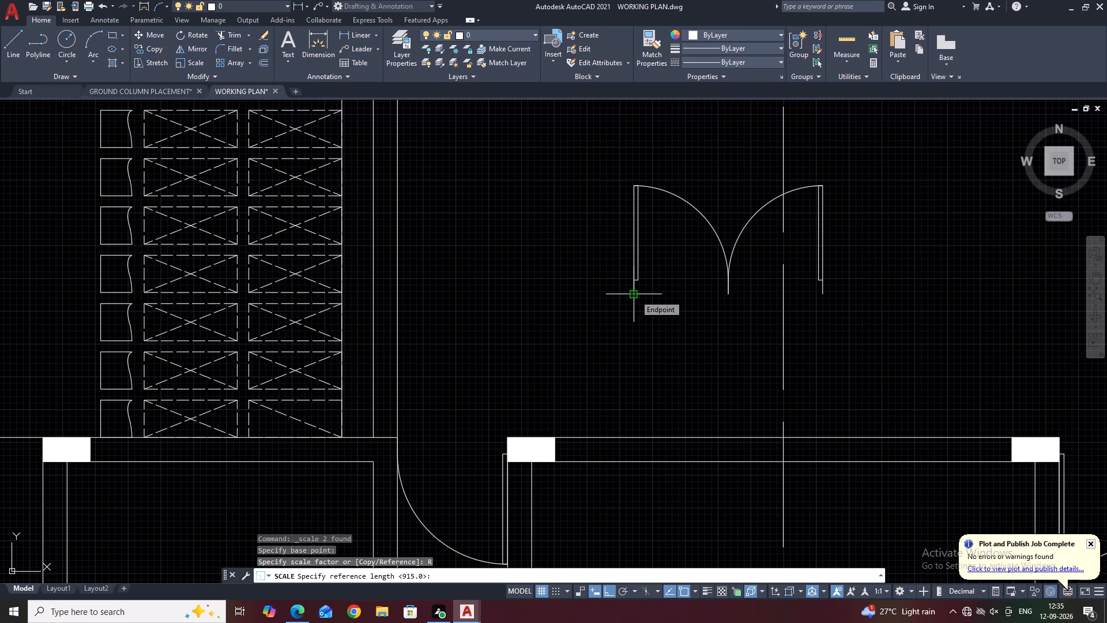
{"action": "left_click", "coordinate": [635, 295]}
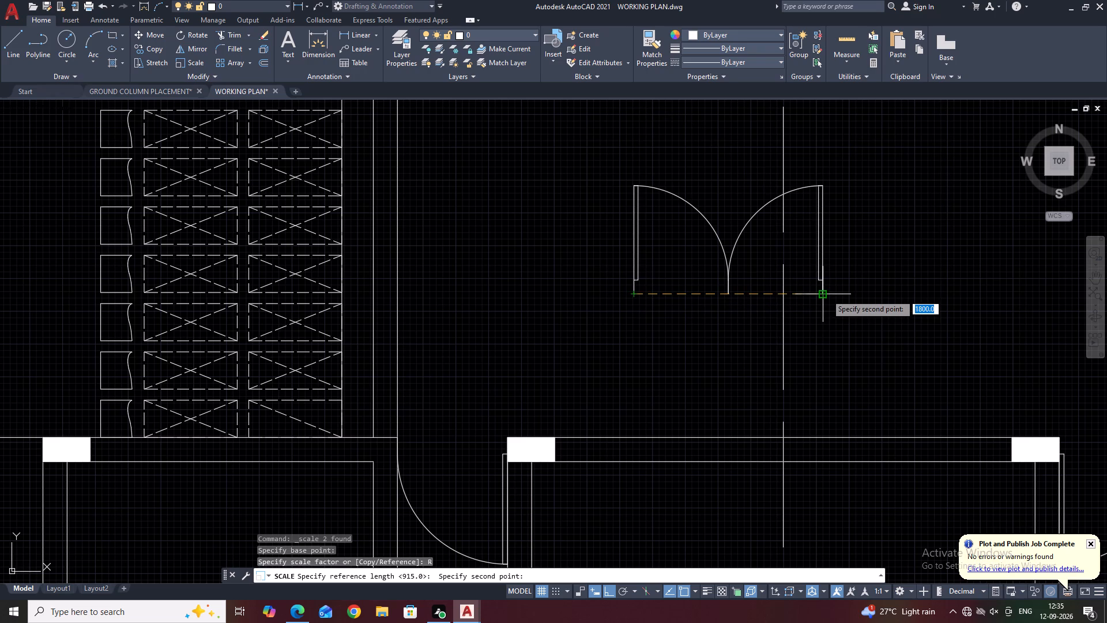
{"action": "left_click", "coordinate": [826, 294]}
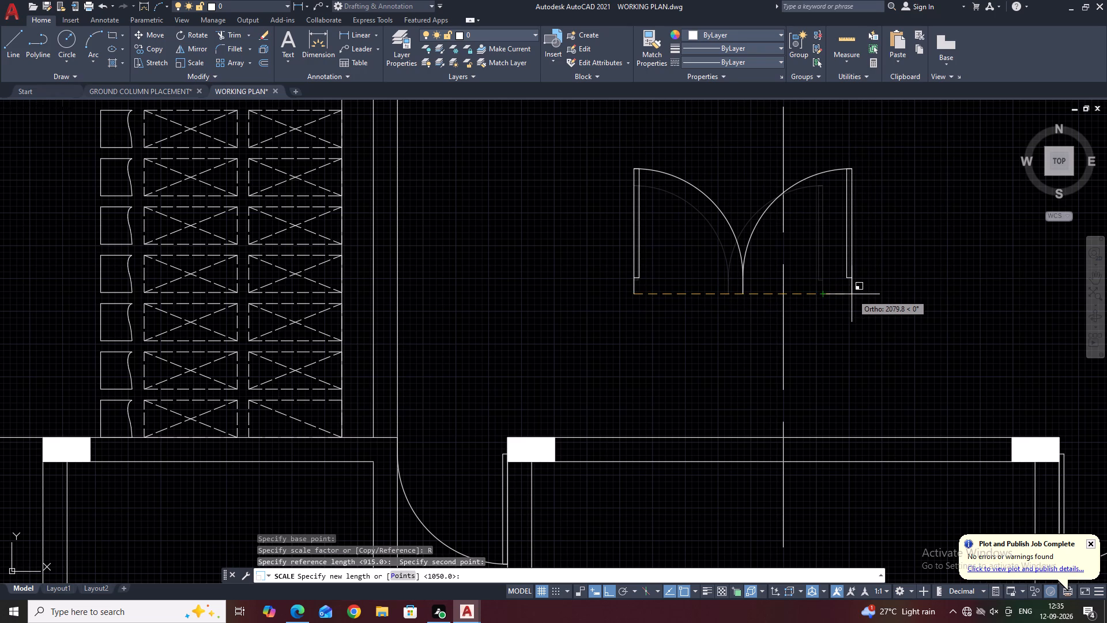
{"action": "type", "text": "1200"}
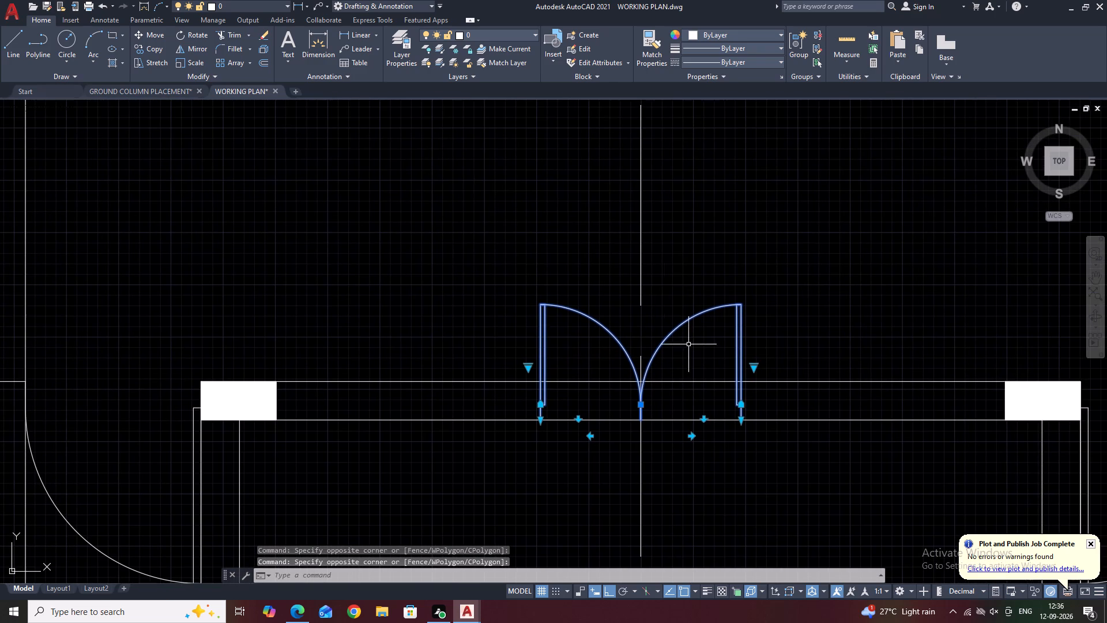
Move the double door from the lower block's top wall freely into the open area, to the right of the centre line.
{"action": "left_click", "coordinate": [141, 37]}
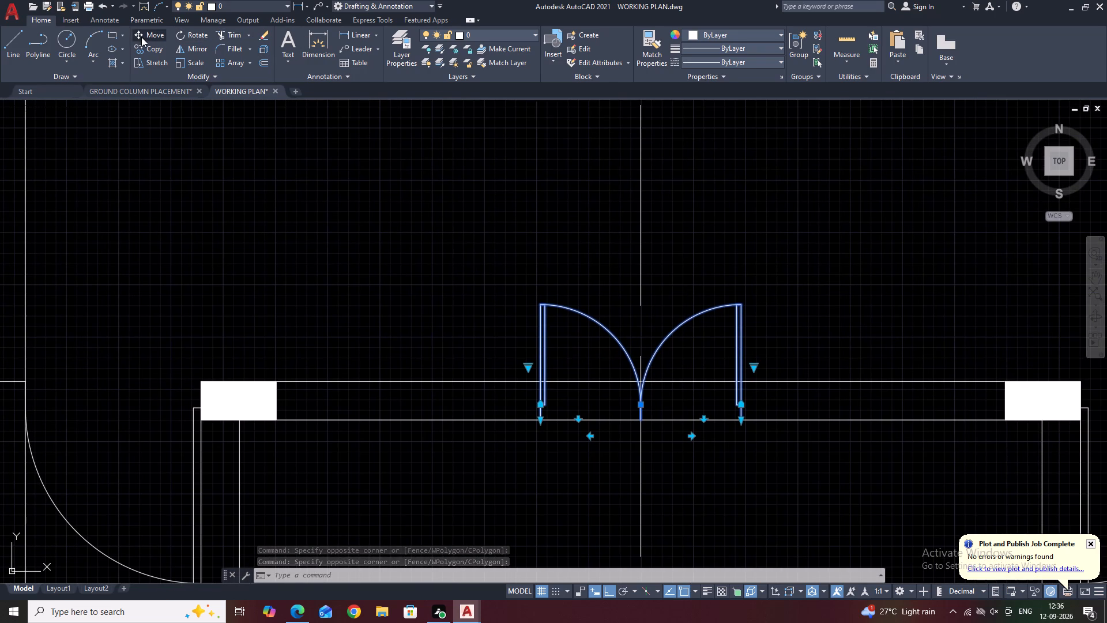
{"action": "left_click", "coordinate": [655, 367]}
{"action": "scroll", "coordinate": [760, 320], "scroll_direction": "down", "scroll_amount": 2}
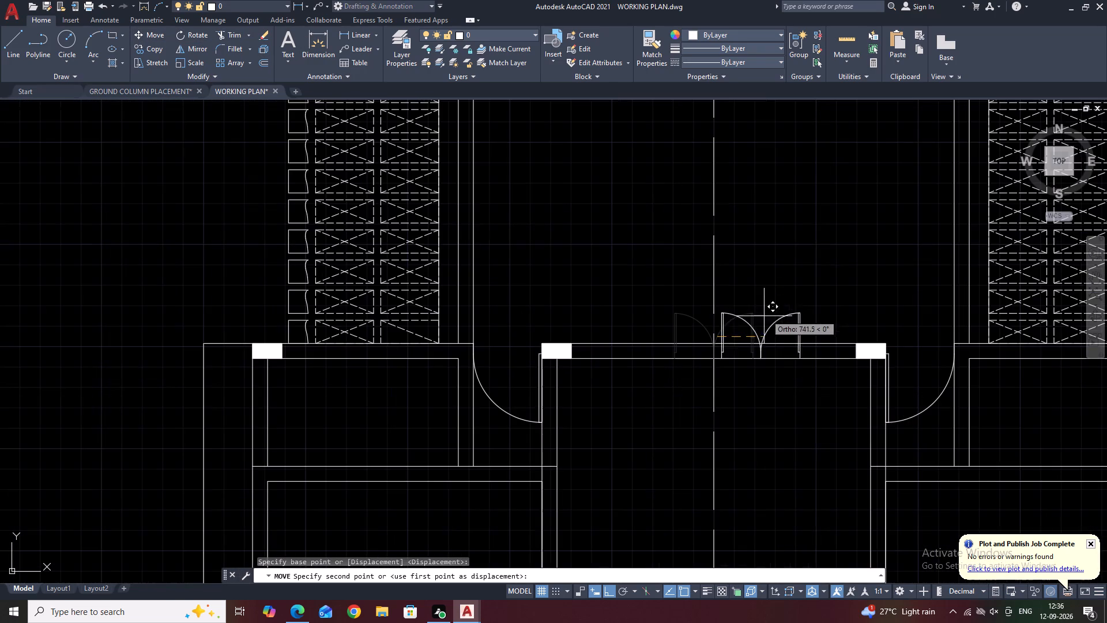
{"action": "key", "text": "F8"}
{"action": "left_click", "coordinate": [824, 217]}
{"action": "middle_click_drag", "start_coordinate": [882, 204], "coordinate": [872, 261]}
{"action": "left_click", "coordinate": [869, 258]}
{"action": "left_click", "coordinate": [686, 317]}
{"action": "middle_click_drag", "start_coordinate": [815, 245], "coordinate": [817, 254]}
{"action": "key", "text": "Escape"}
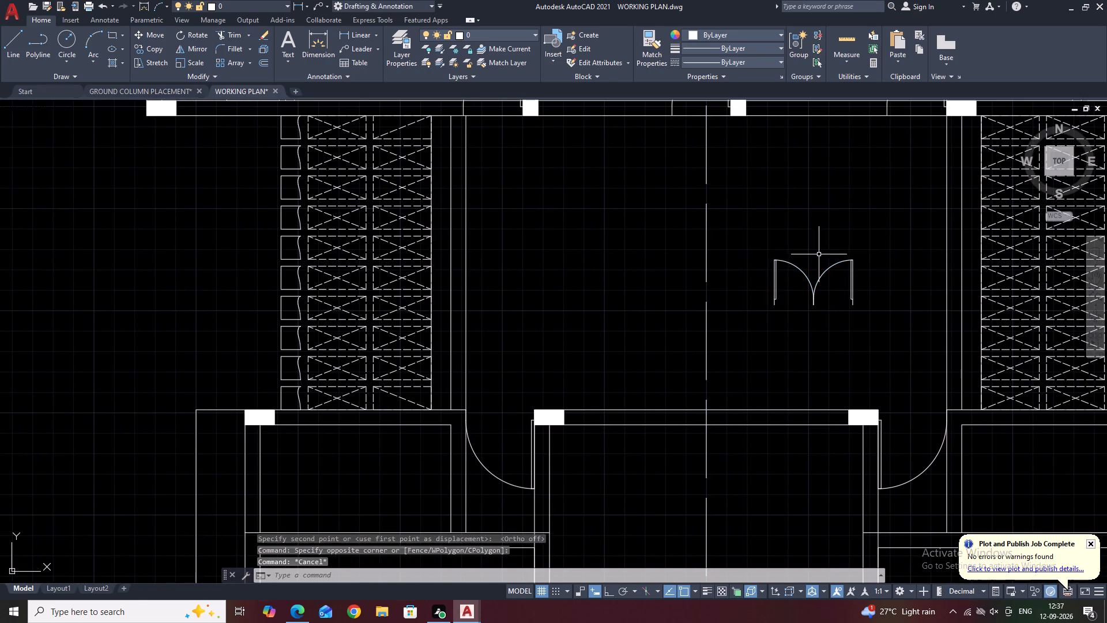
Rotate the double door 90 degrees about the point where its two leaves meet.
{"action": "left_click", "coordinate": [856, 237]}
{"action": "left_click", "coordinate": [753, 315]}
{"action": "type", "text": "RO"}
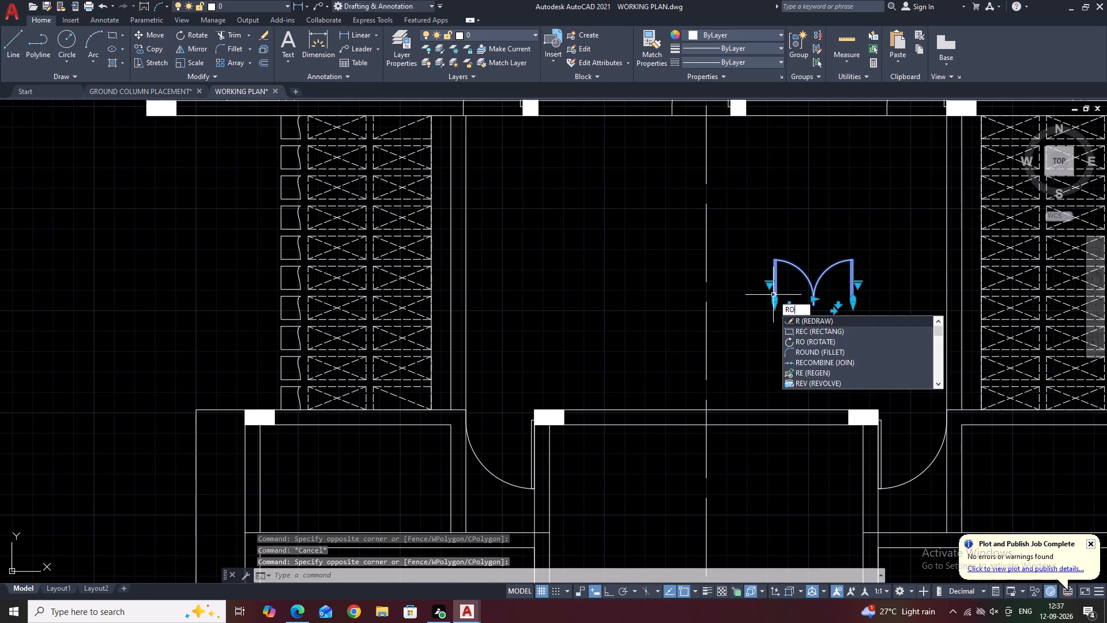
{"action": "key", "text": "space"}
{"action": "left_click", "coordinate": [814, 305]}
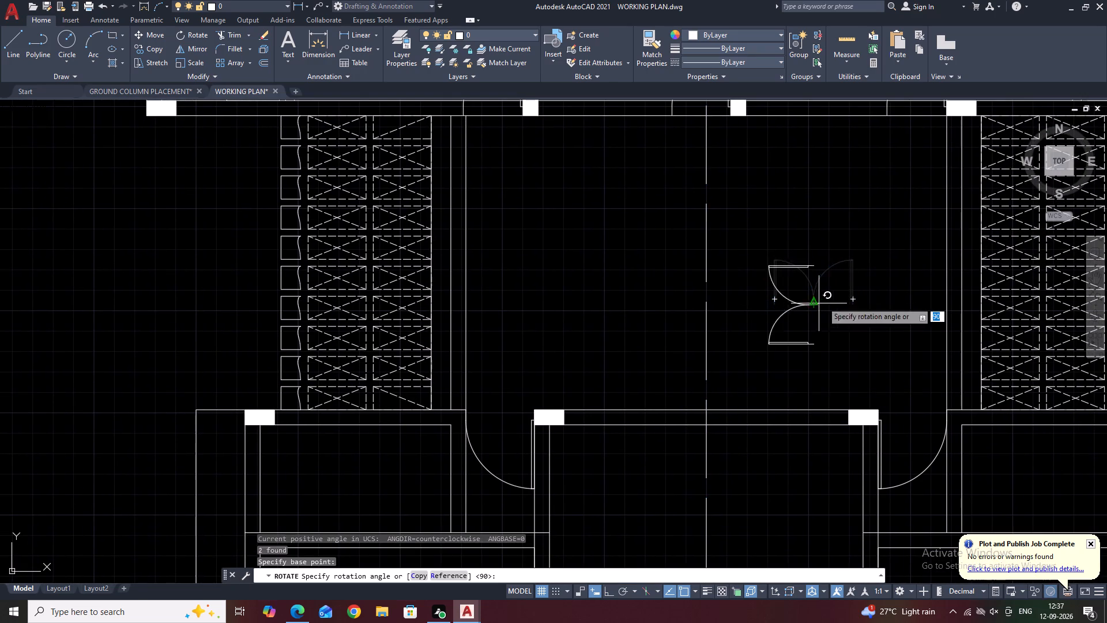
{"action": "key", "text": "F8"}
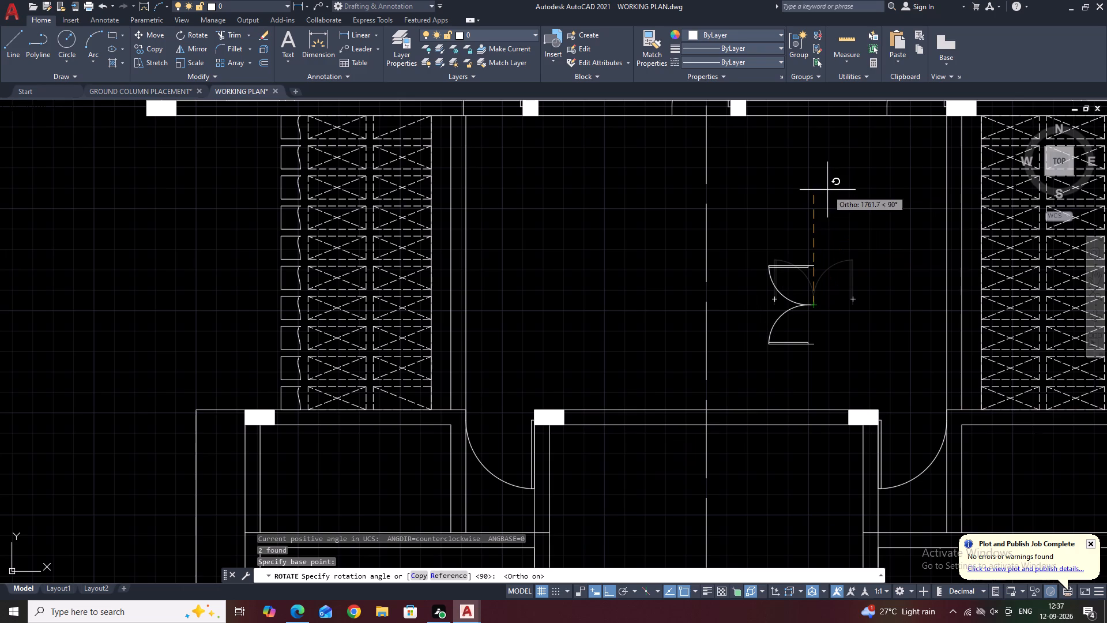
{"action": "left_click", "coordinate": [827, 190]}
Move the rotated double door by its leaves' meeting point onto the outer line of the open area's right wall.
{"action": "left_click", "coordinate": [841, 279]}
{"action": "left_click", "coordinate": [808, 309]}
{"action": "middle_click_drag", "start_coordinate": [868, 310], "coordinate": [864, 310]}
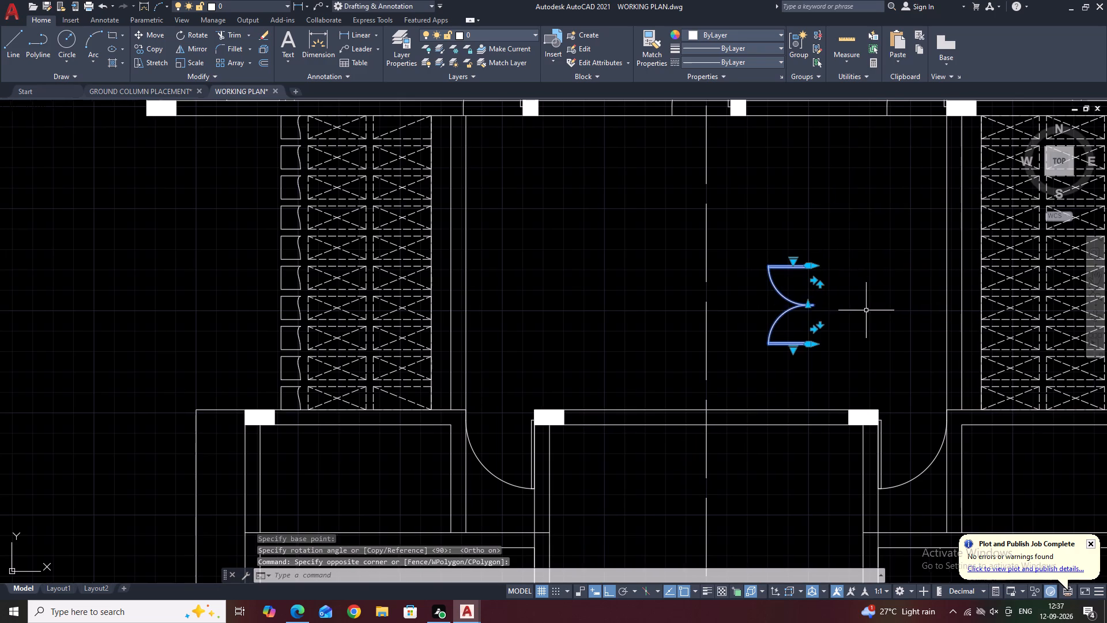
{"action": "middle_click_drag", "start_coordinate": [864, 310], "coordinate": [795, 298]}
{"action": "type", "text": "M"}
{"action": "key", "text": "space"}
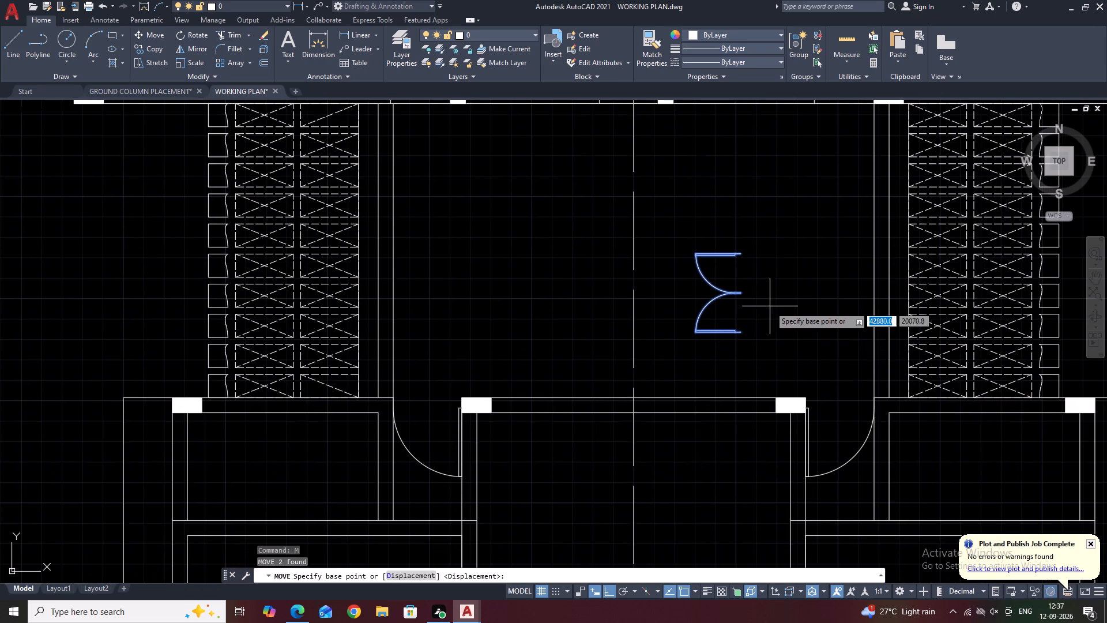
{"action": "left_click", "coordinate": [742, 292]}
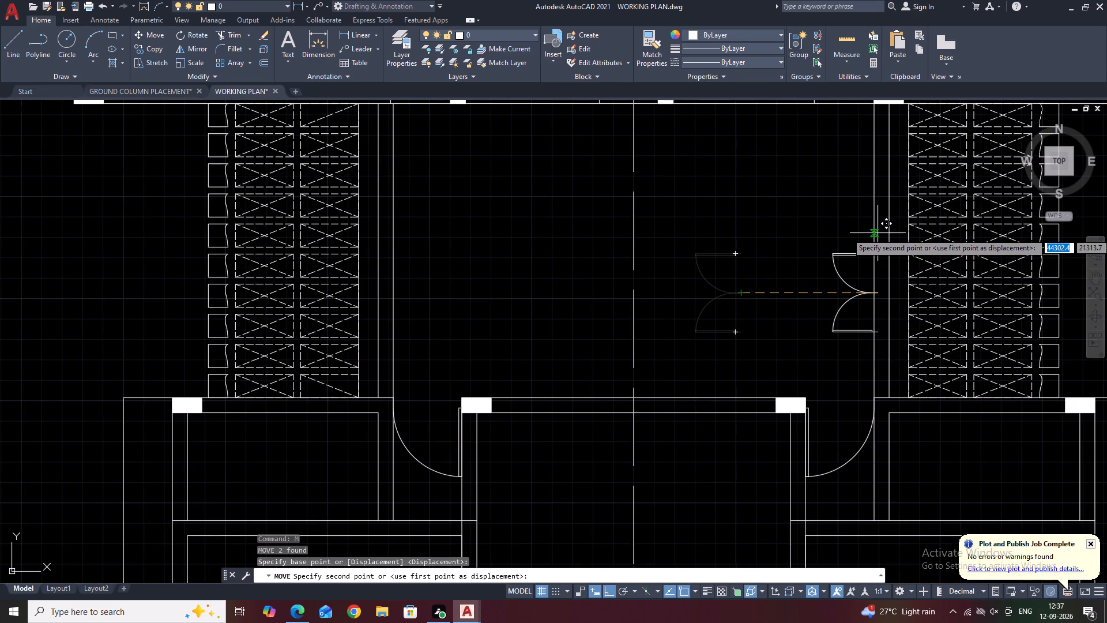
{"action": "left_click", "coordinate": [887, 251]}
{"action": "middle_click_drag", "start_coordinate": [784, 241], "coordinate": [782, 239]}
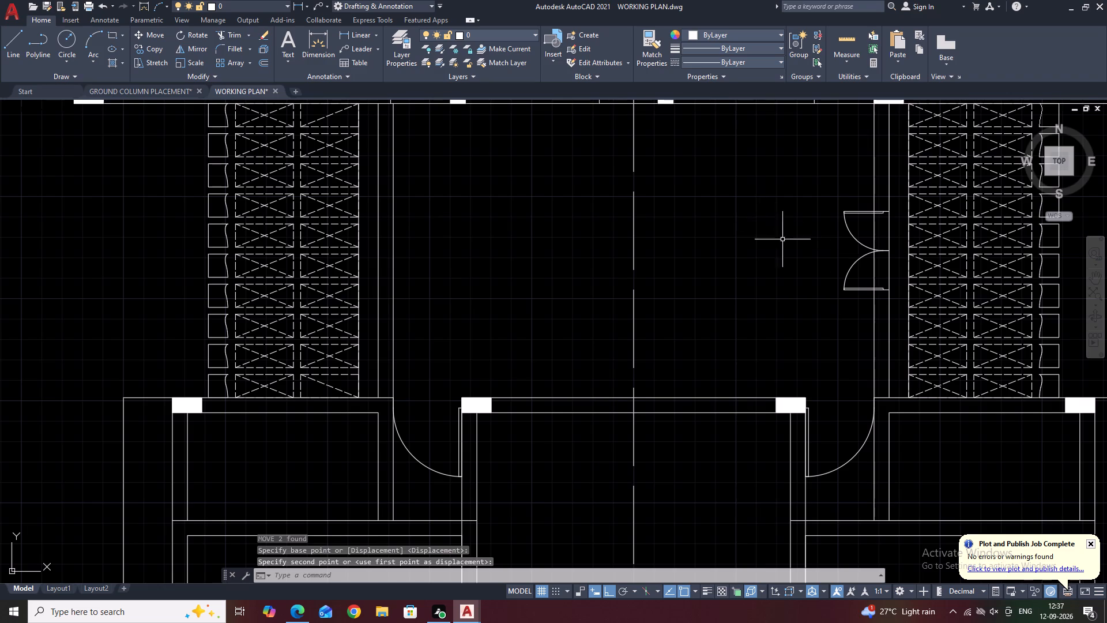
Mirror the right-wall double door about the plan's vertical centre line onto the left wall, keeping the source.
{"action": "middle_click_drag", "start_coordinate": [782, 239], "coordinate": [831, 306]}
{"action": "middle_click_drag", "start_coordinate": [948, 339], "coordinate": [891, 321]}
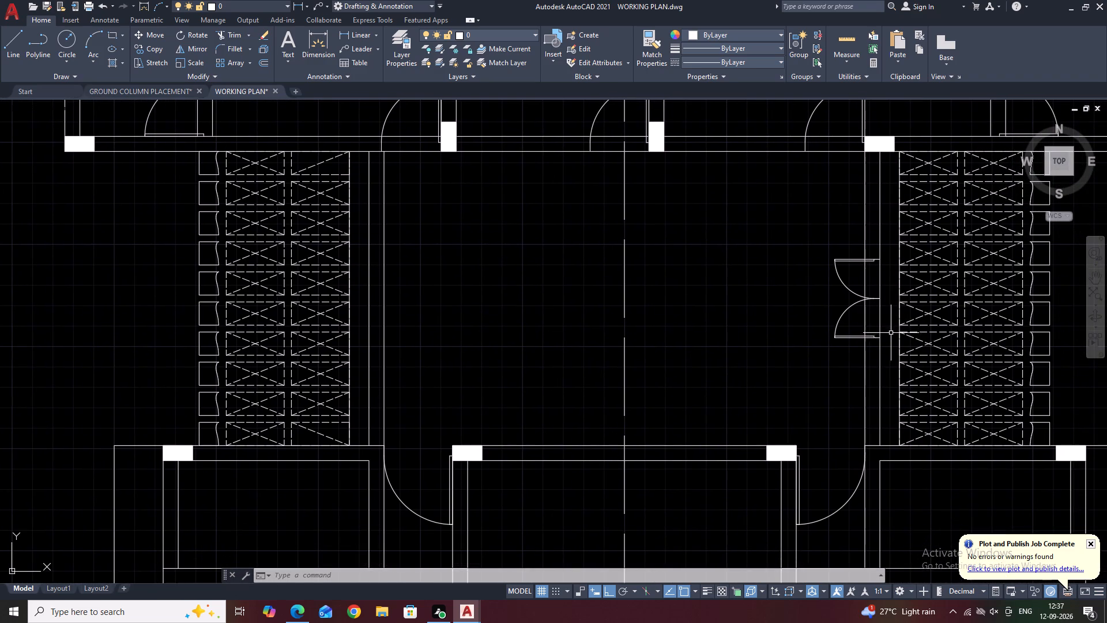
{"action": "scroll", "coordinate": [866, 306], "scroll_direction": "up", "scroll_amount": 1}
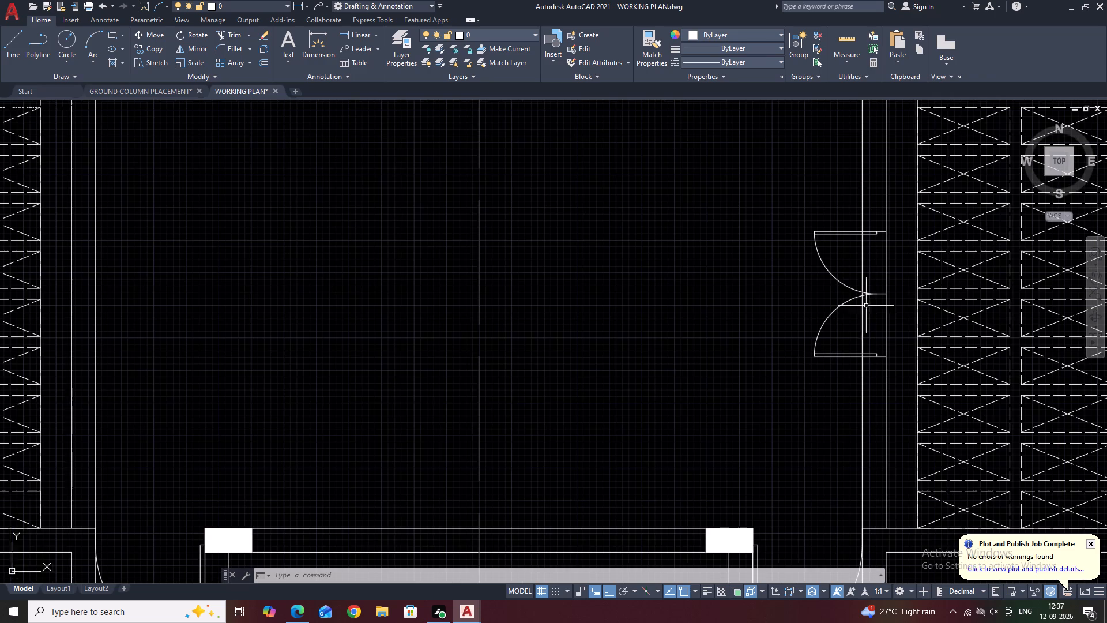
{"action": "scroll", "coordinate": [866, 306], "scroll_direction": "up", "scroll_amount": 1}
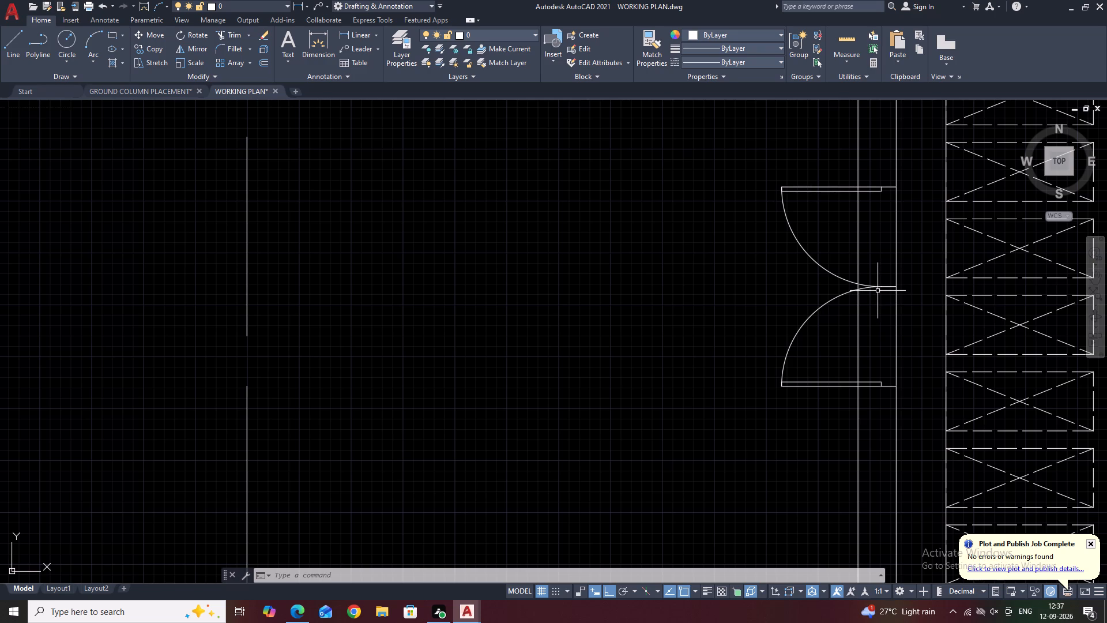
{"action": "middle_click_drag", "start_coordinate": [893, 345], "coordinate": [758, 351]}
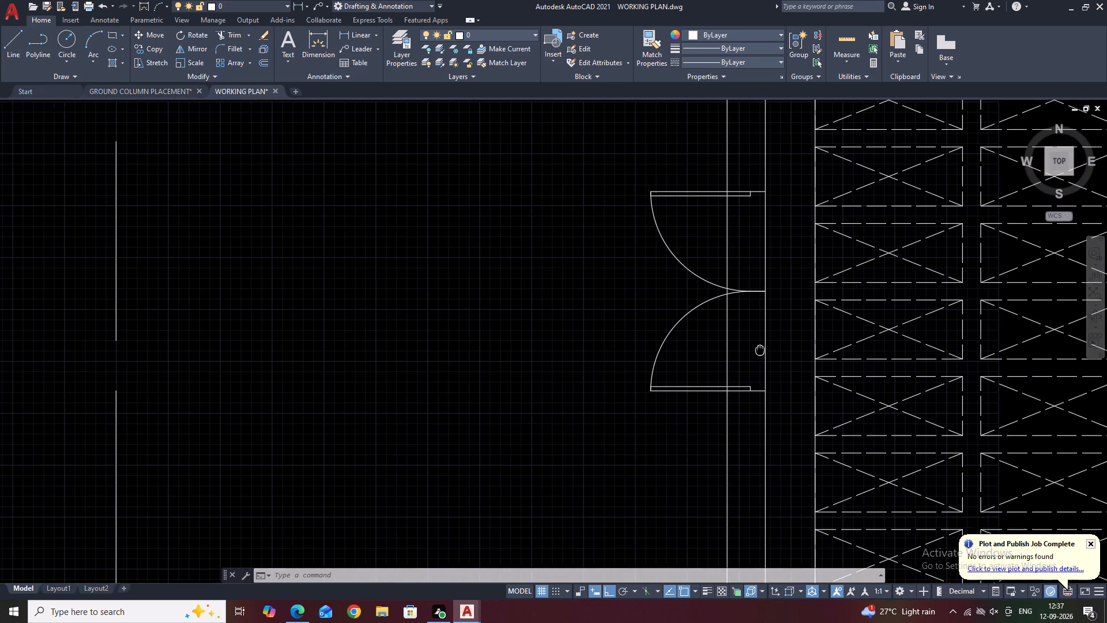
{"action": "middle_click_drag", "start_coordinate": [758, 351], "coordinate": [758, 351]}
{"action": "middle_click_drag", "start_coordinate": [726, 275], "coordinate": [754, 304]}
{"action": "scroll", "coordinate": [754, 304], "scroll_direction": "down", "scroll_amount": 3}
{"action": "middle_click_drag", "start_coordinate": [751, 313], "coordinate": [830, 414]}
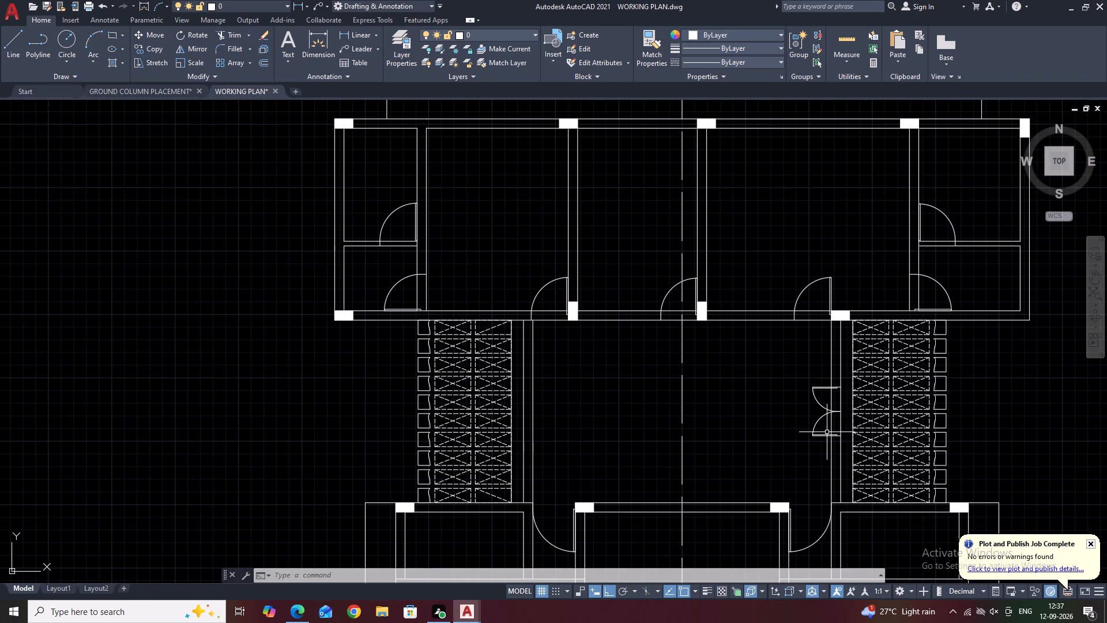
{"action": "scroll", "coordinate": [826, 432], "scroll_direction": "up", "scroll_amount": 2}
{"action": "left_click", "coordinate": [818, 419]}
{"action": "left_click", "coordinate": [801, 351]}
{"action": "middle_click_drag", "start_coordinate": [513, 141], "coordinate": [566, 216]}
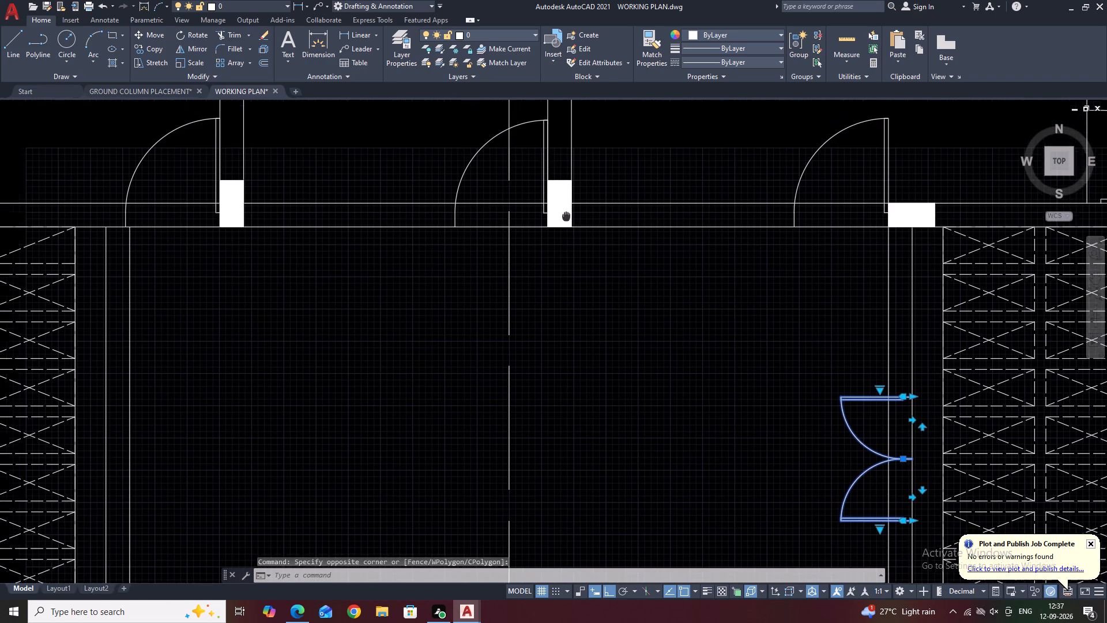
{"action": "left_click", "coordinate": [184, 51]}
{"action": "scroll", "coordinate": [409, 192], "scroll_direction": "down", "scroll_amount": 3}
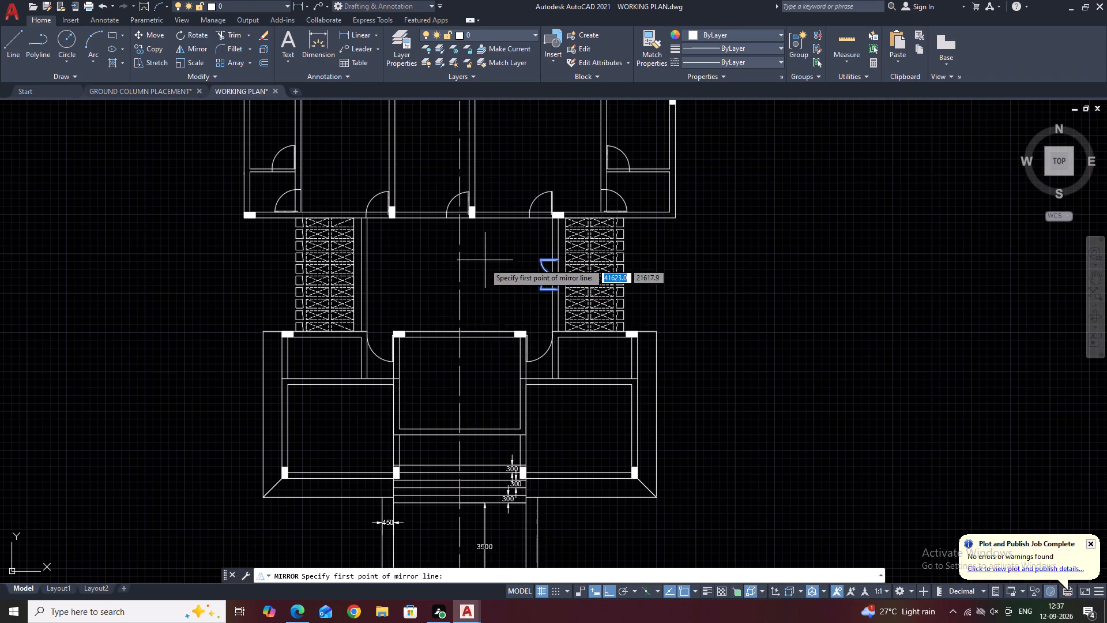
{"action": "left_click", "coordinate": [460, 330]}
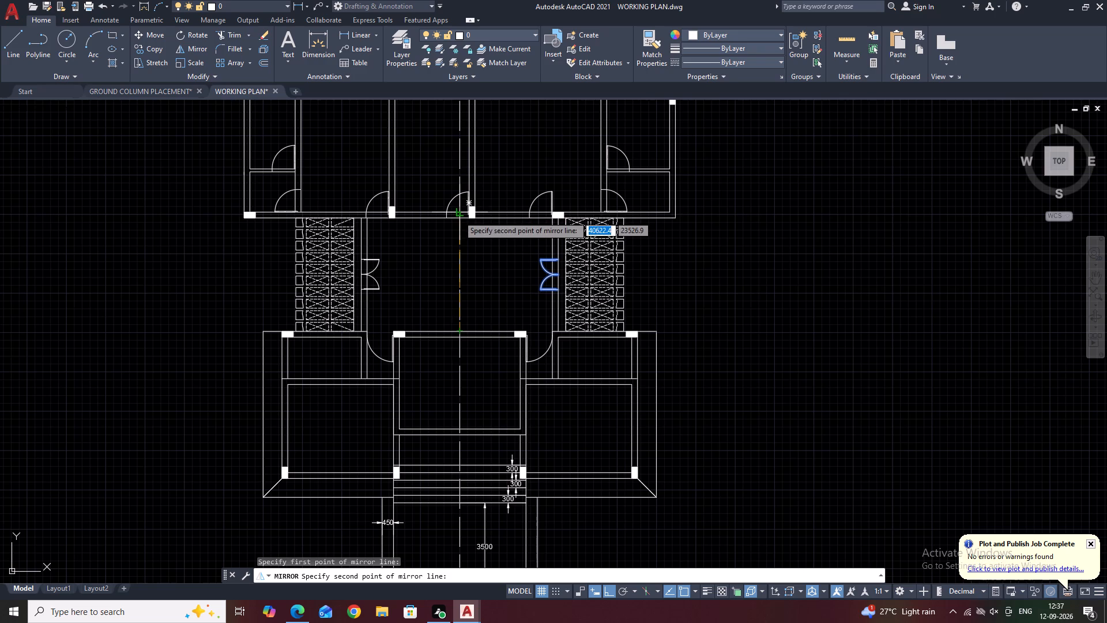
{"action": "left_click", "coordinate": [457, 209]}
{"action": "left_click_drag", "start_coordinate": [475, 250], "coordinate": [458, 209]}
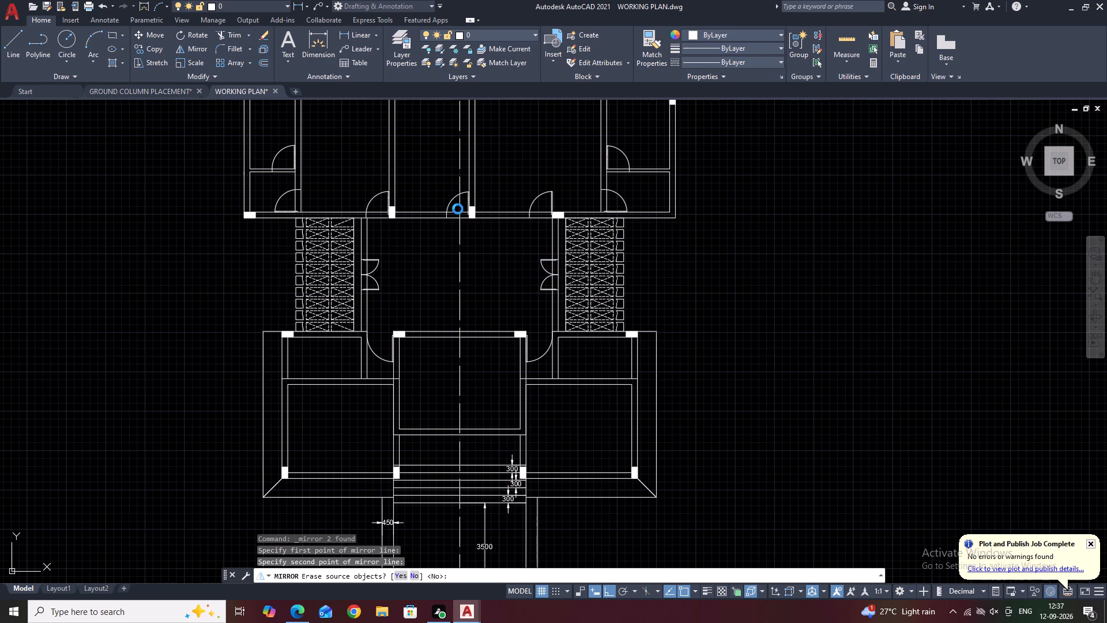
Trim the inner wall line out of the right double door's opening, including the remaining piece between the two leaves.
{"action": "middle_click_drag", "start_coordinate": [323, 249], "coordinate": [498, 276]}
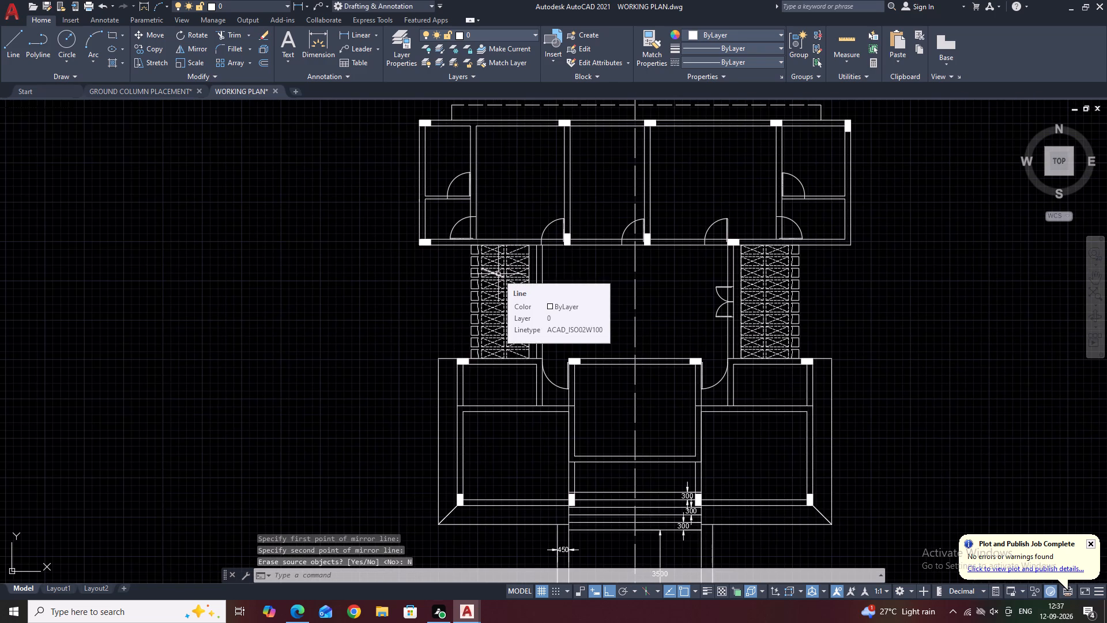
{"action": "left_click", "coordinate": [229, 37]}
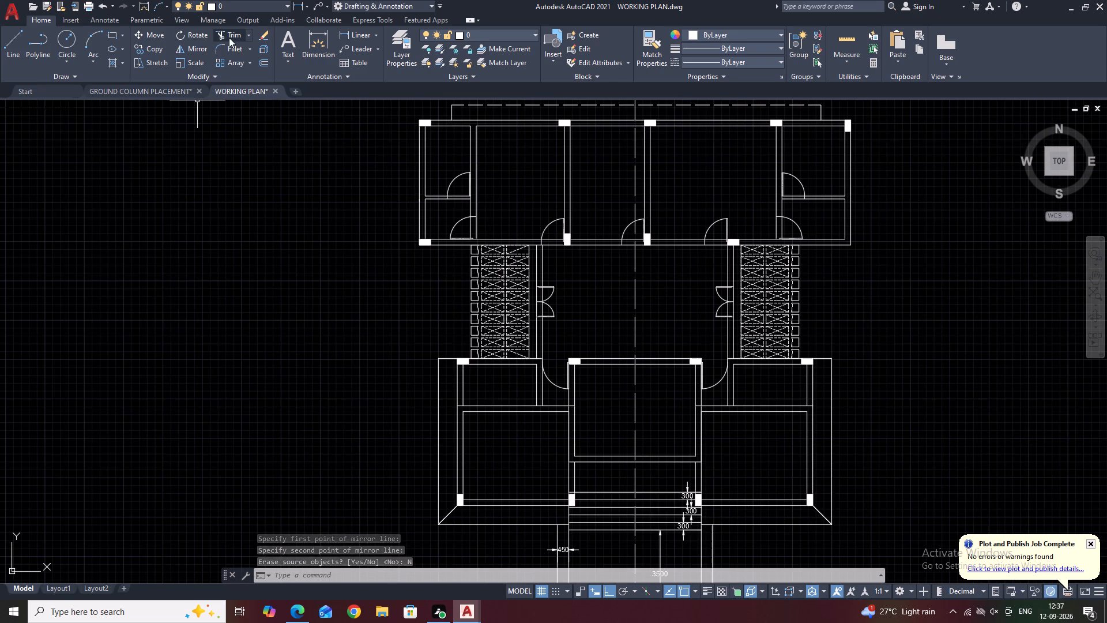
{"action": "scroll", "coordinate": [723, 293], "scroll_direction": "up", "scroll_amount": 2}
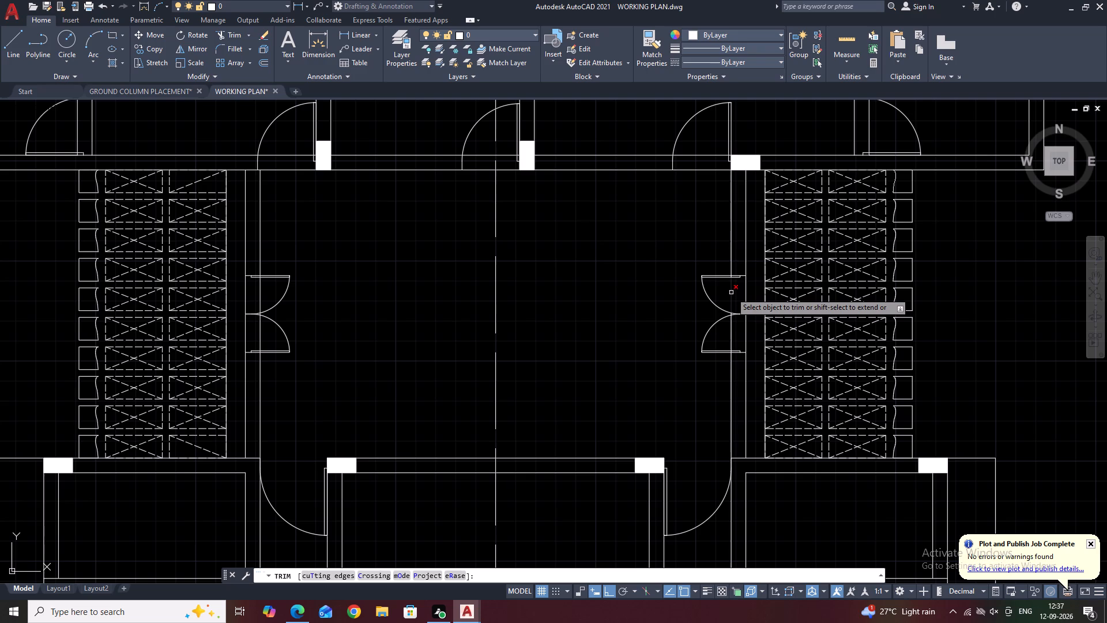
{"action": "left_click", "coordinate": [730, 292]}
{"action": "left_click", "coordinate": [731, 327]}
{"action": "scroll", "coordinate": [721, 311], "scroll_direction": "up", "scroll_amount": 2}
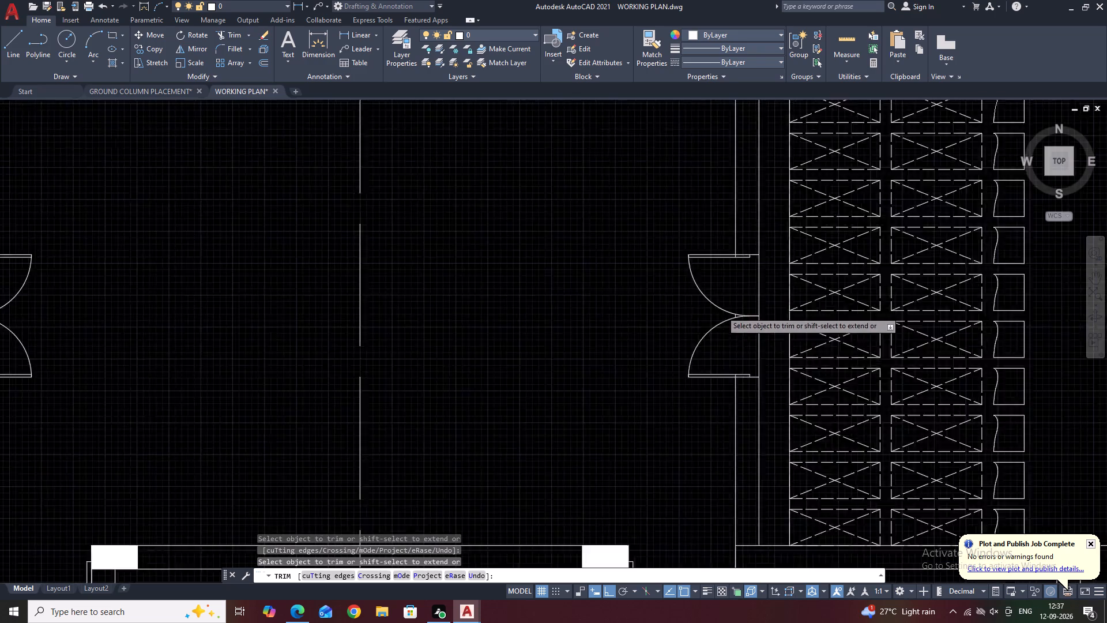
{"action": "scroll", "coordinate": [721, 311], "scroll_direction": "up", "scroll_amount": 3}
{"action": "left_click", "coordinate": [789, 333]}
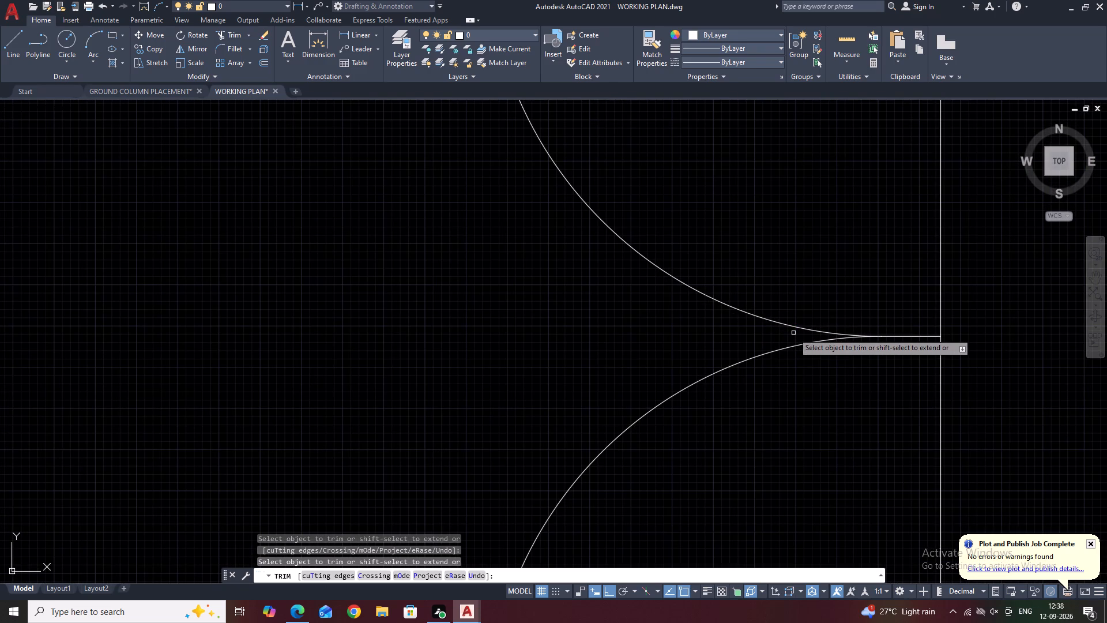
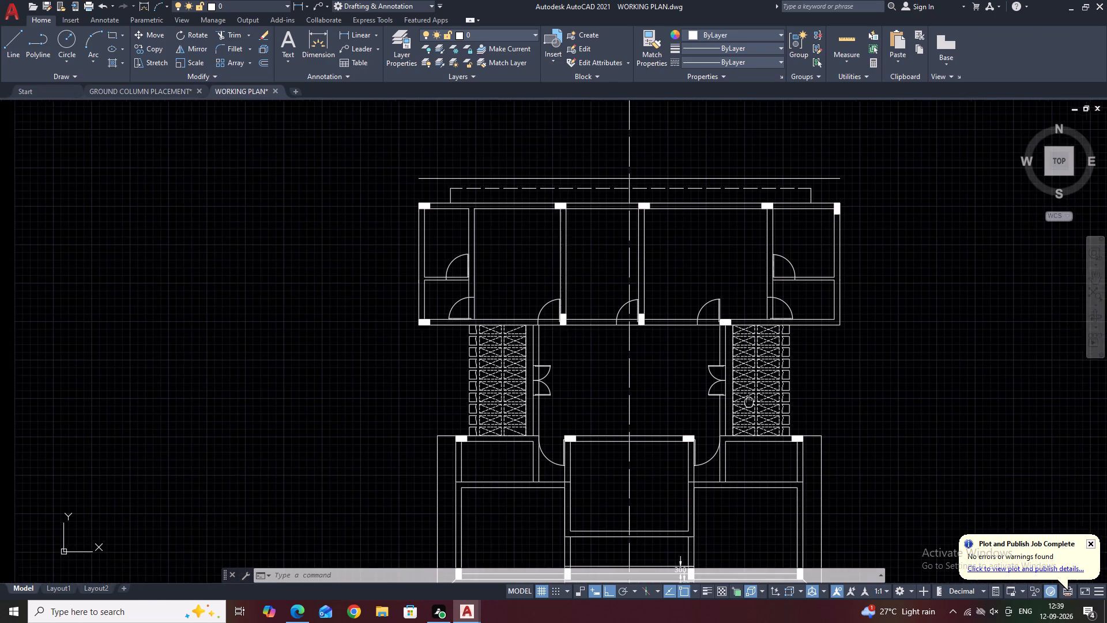
Trim the inner wall line out of the left double door's opening, including the piece left between the two leaves.
{"action": "middle_click_drag", "start_coordinate": [749, 402], "coordinate": [750, 400]}
{"action": "key", "text": "t"}
{"action": "key", "text": "r"}
{"action": "key", "text": "space"}
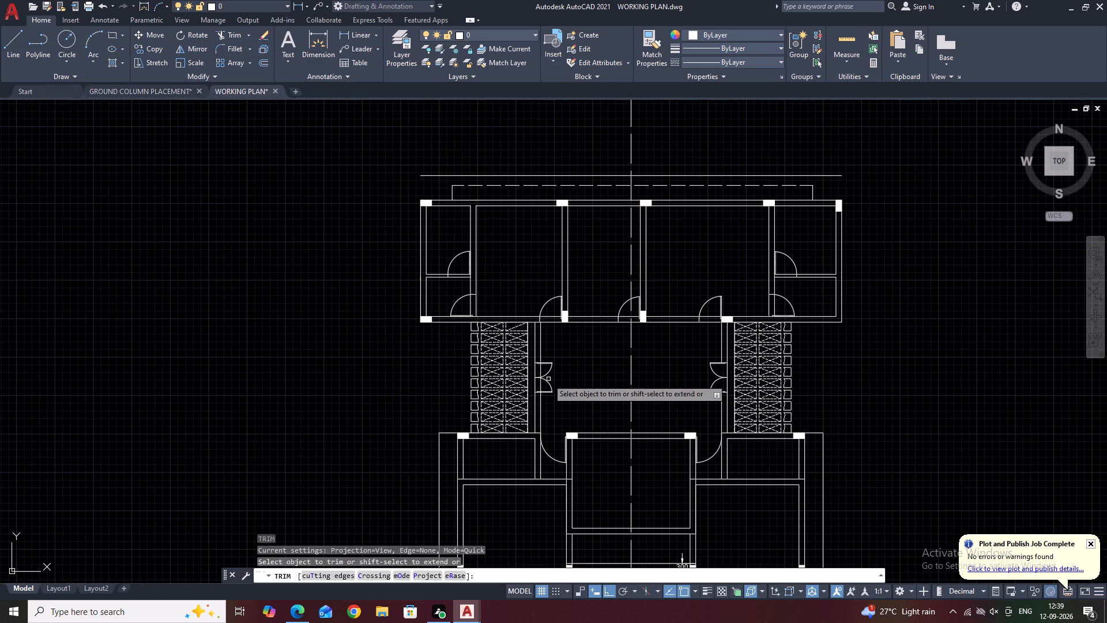
{"action": "scroll", "coordinate": [537, 377], "scroll_direction": "up", "scroll_amount": 2}
{"action": "left_click", "coordinate": [555, 360]}
{"action": "left_click", "coordinate": [559, 360]}
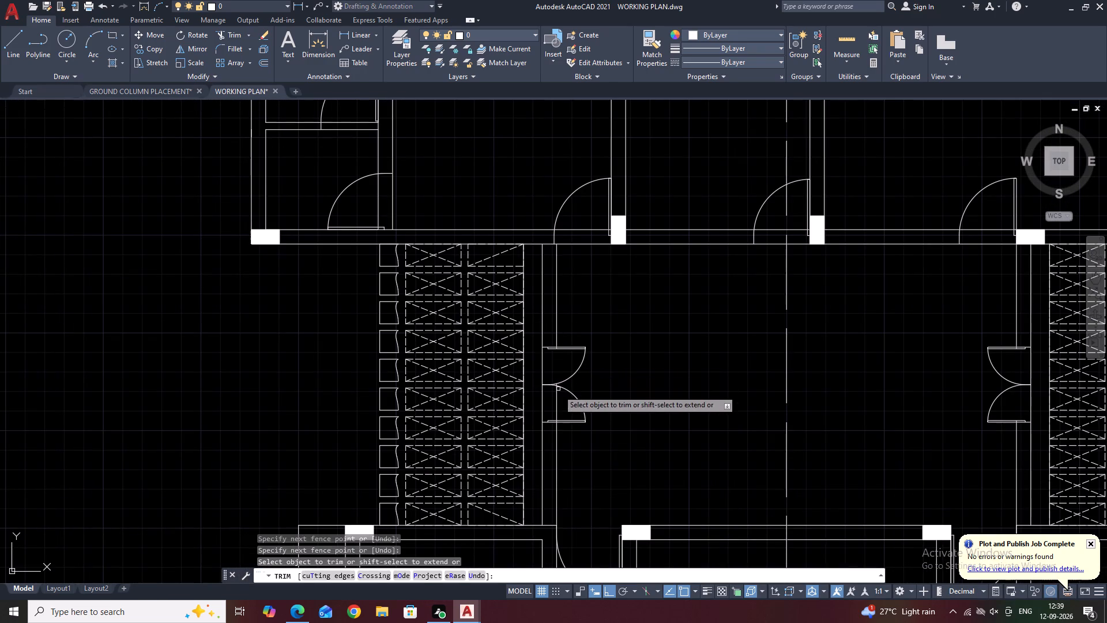
{"action": "left_click", "coordinate": [558, 394]}
{"action": "scroll", "coordinate": [557, 387], "scroll_direction": "up", "scroll_amount": 5}
{"action": "left_click", "coordinate": [557, 382]}
{"action": "left_click", "coordinate": [541, 382]}
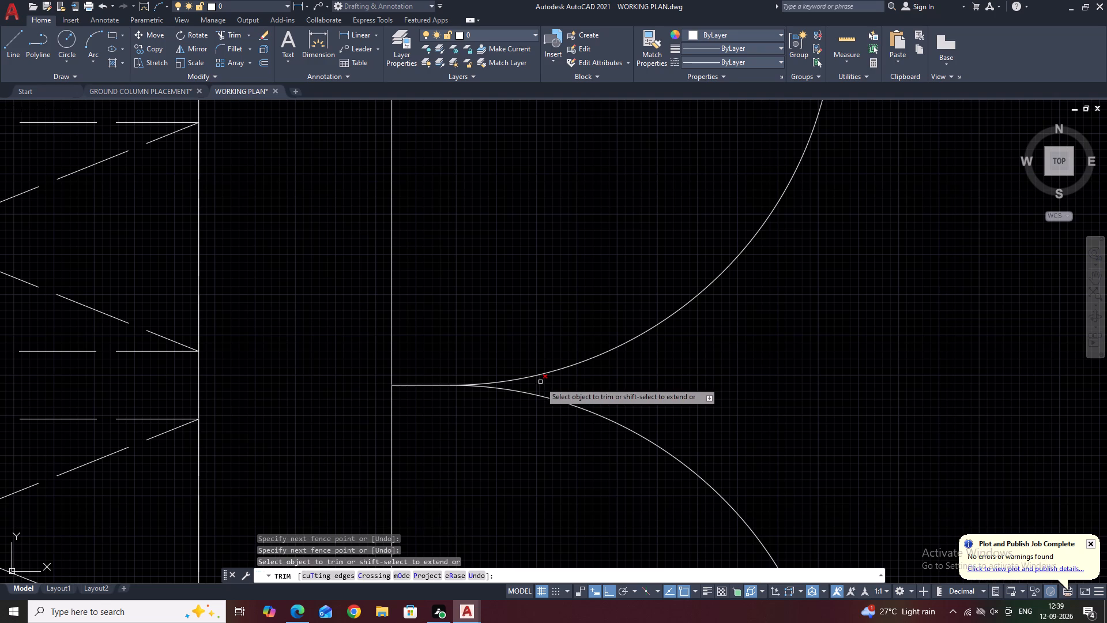
{"action": "left_click", "coordinate": [540, 381]}
{"action": "left_click", "coordinate": [538, 381]}
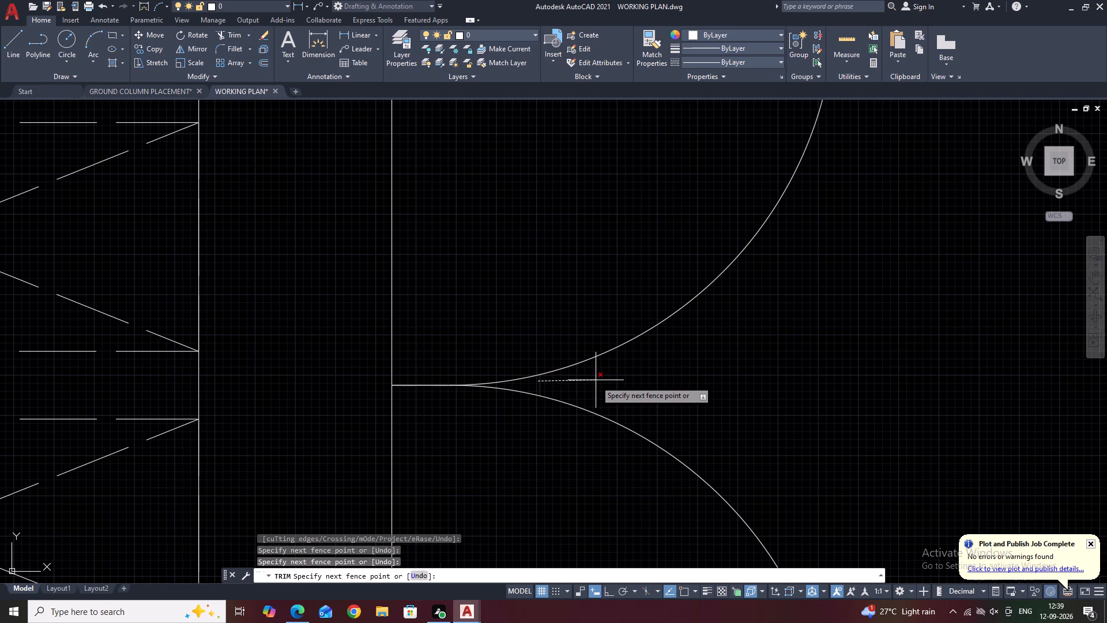
{"action": "left_click", "coordinate": [596, 381]}
{"action": "scroll", "coordinate": [697, 337], "scroll_direction": "down", "scroll_amount": 7}
{"action": "key", "text": "Escape"}
{"action": "scroll", "coordinate": [744, 341], "scroll_direction": "down", "scroll_amount": 3}
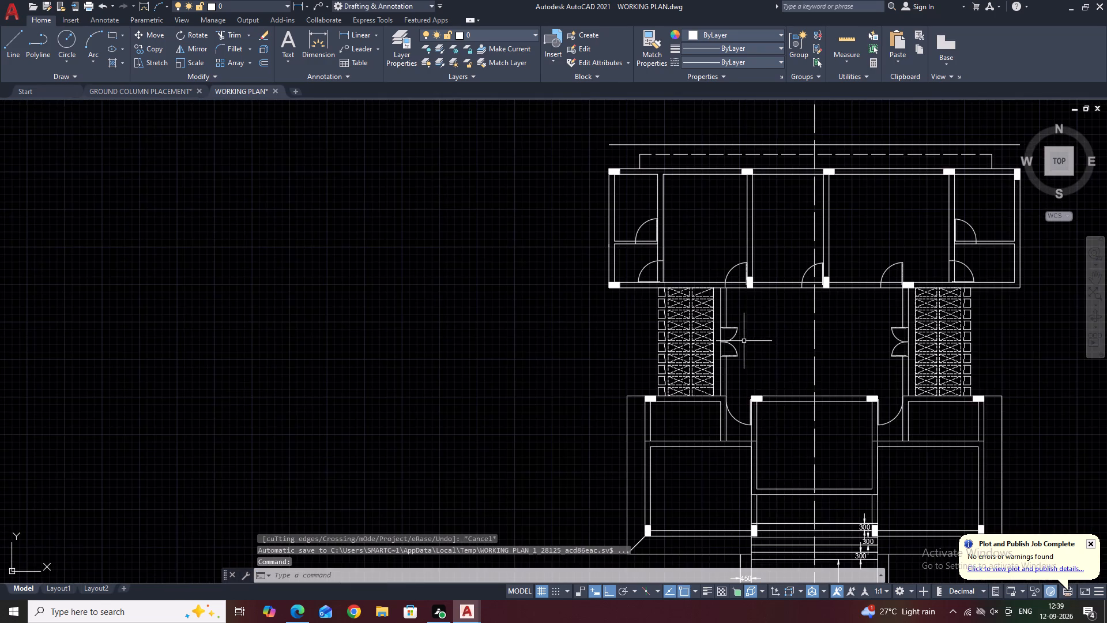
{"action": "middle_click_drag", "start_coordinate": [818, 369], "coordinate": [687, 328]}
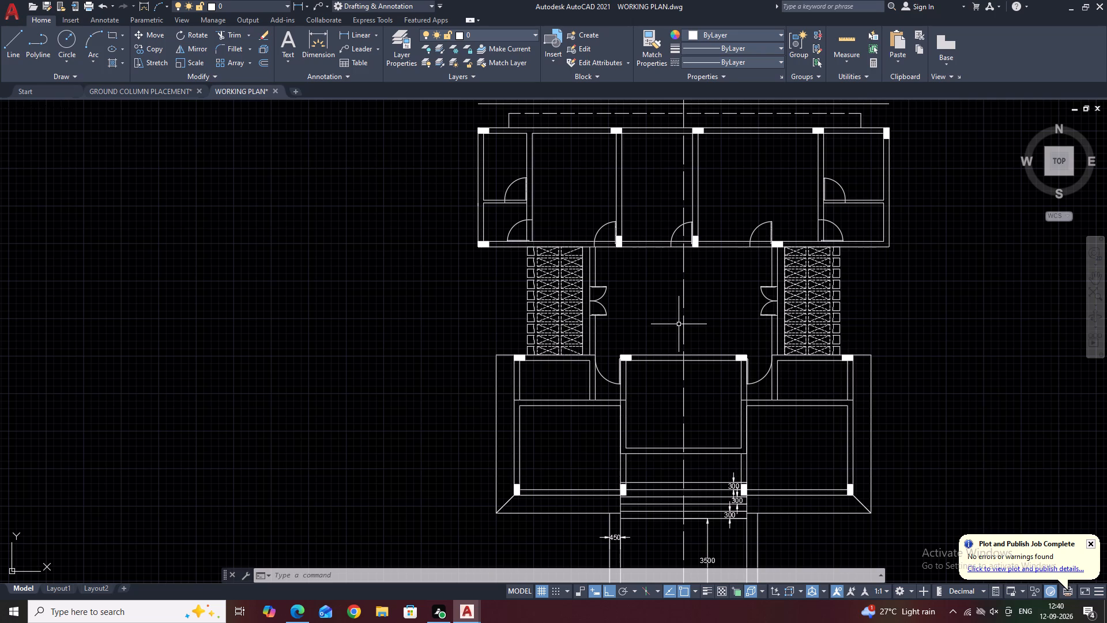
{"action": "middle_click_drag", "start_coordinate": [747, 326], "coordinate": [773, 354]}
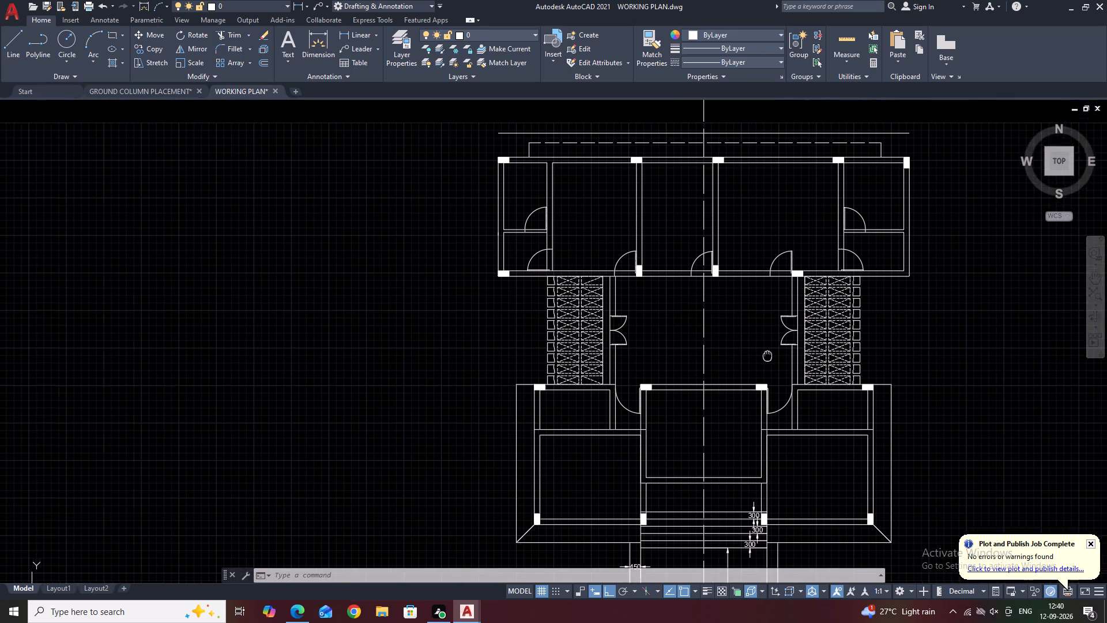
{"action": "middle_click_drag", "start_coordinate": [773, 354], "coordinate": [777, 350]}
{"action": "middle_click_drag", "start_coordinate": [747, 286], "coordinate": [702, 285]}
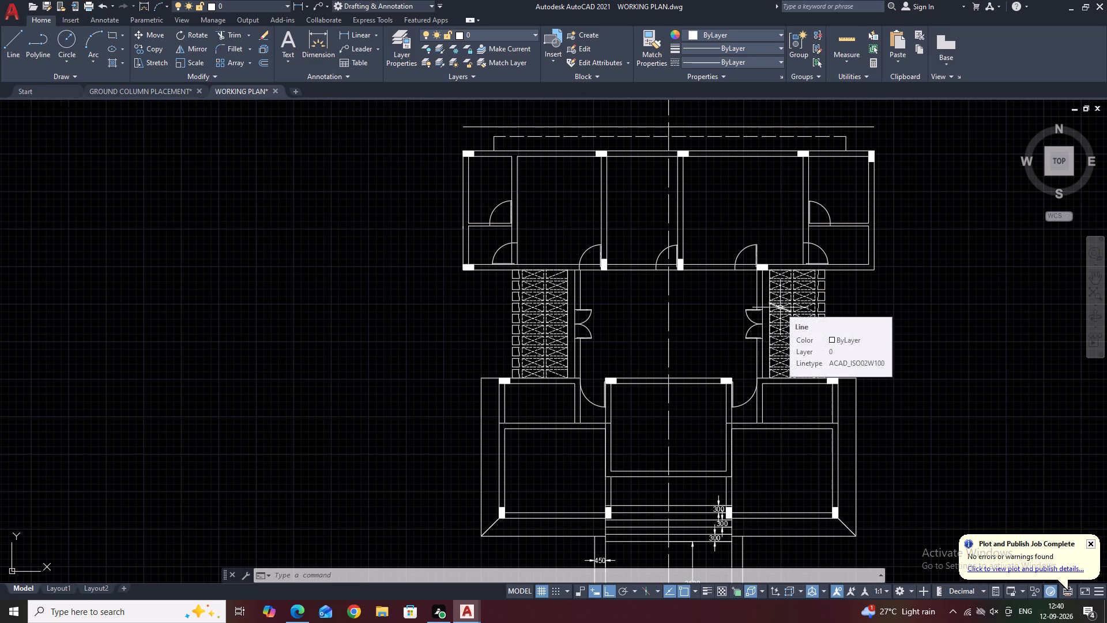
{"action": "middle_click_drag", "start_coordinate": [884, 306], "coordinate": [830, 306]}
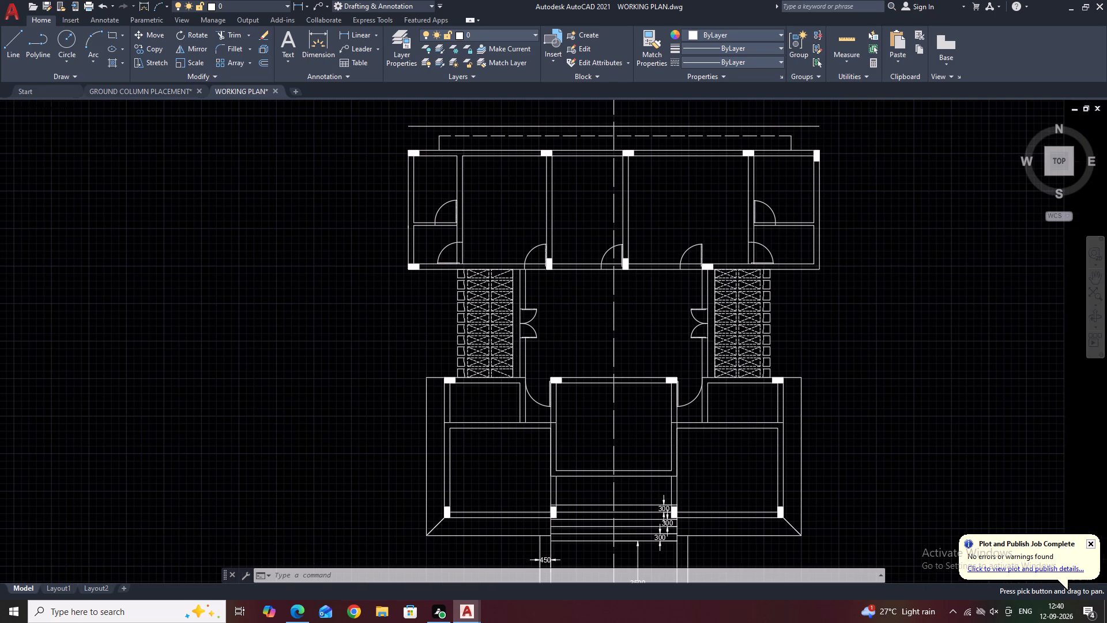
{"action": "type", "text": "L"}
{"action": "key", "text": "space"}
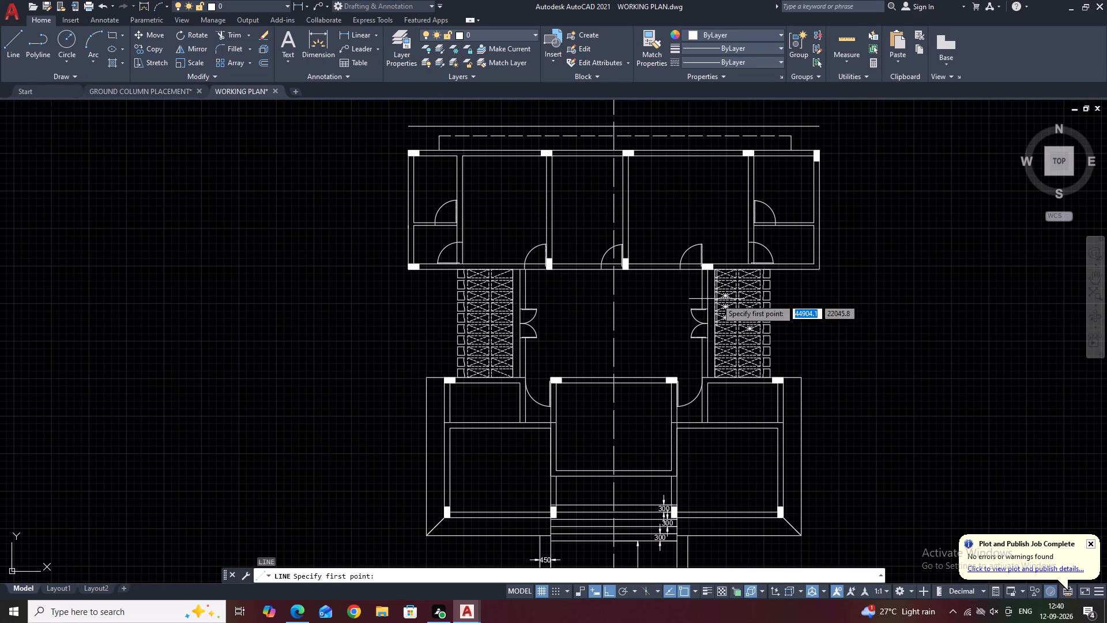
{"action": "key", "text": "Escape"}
Copy the open area's right outer wall line from its lower endpoint to the outer edge of the right block-patterned strip.
{"action": "scroll", "coordinate": [706, 282], "scroll_direction": "up", "scroll_amount": 1}
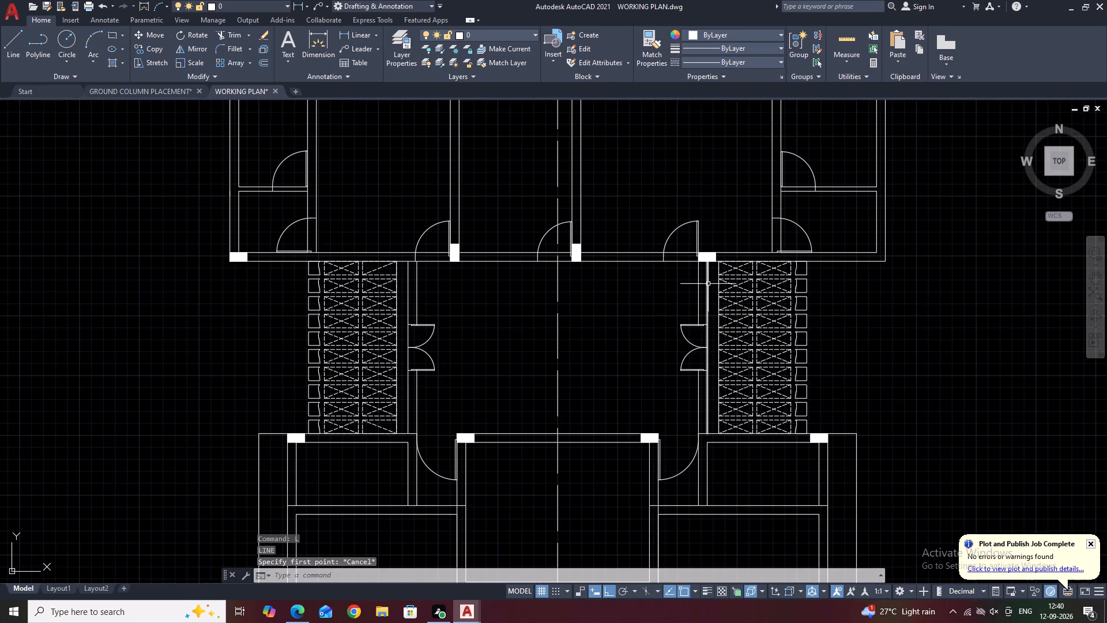
{"action": "left_click", "coordinate": [708, 284]}
{"action": "middle_click_drag", "start_coordinate": [869, 305], "coordinate": [837, 288]}
{"action": "type", "text": "CO"}
{"action": "key", "text": "space"}
{"action": "left_click", "coordinate": [673, 415]}
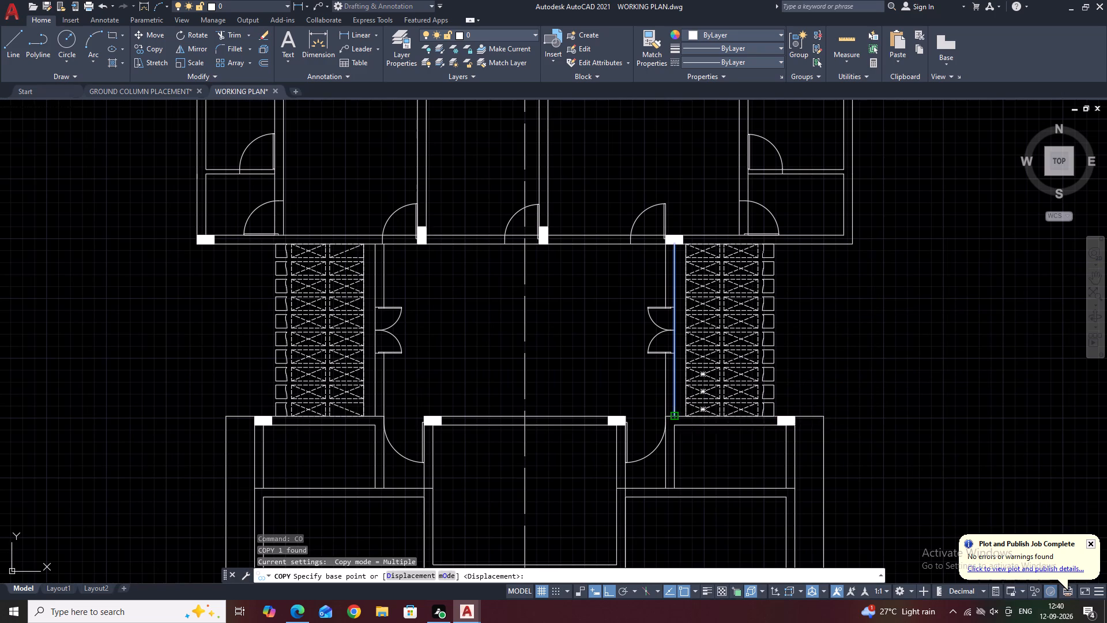
{"action": "scroll", "coordinate": [778, 416], "scroll_direction": "up", "scroll_amount": 3}
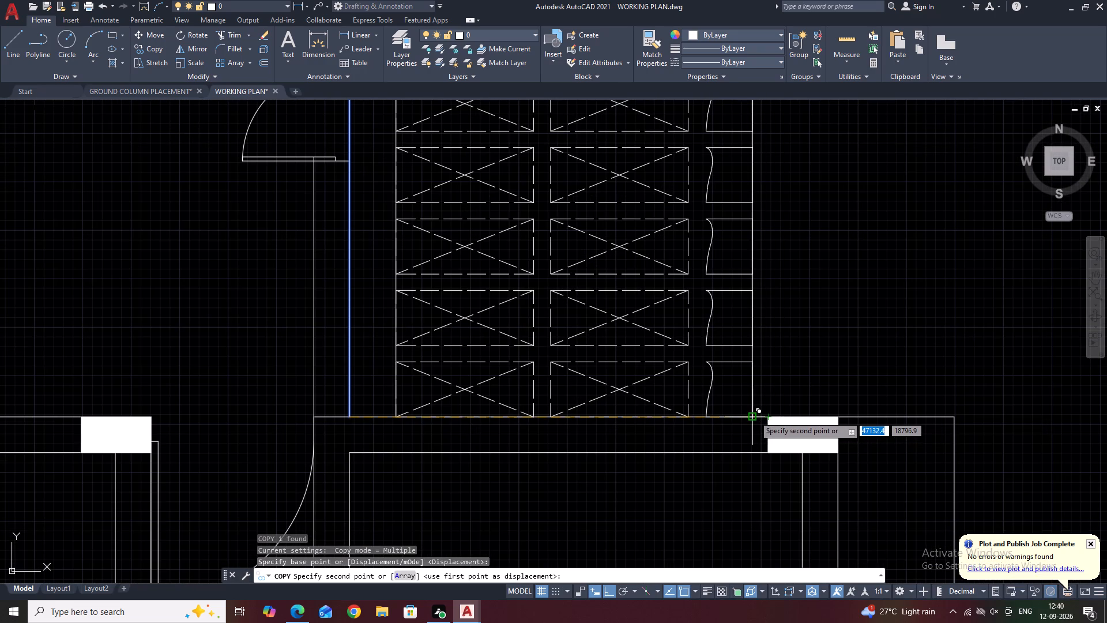
{"action": "left_click", "coordinate": [753, 415]}
{"action": "key", "text": "Escape"}
{"action": "left_click", "coordinate": [752, 354]}
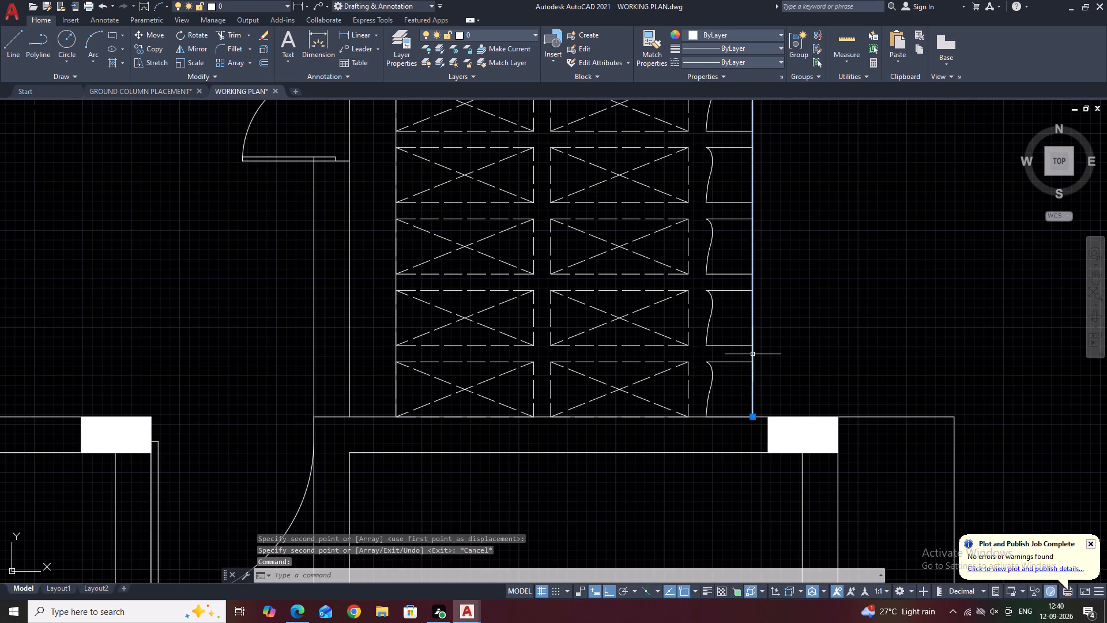
{"action": "middle_click_drag", "start_coordinate": [808, 363], "coordinate": [824, 432]}
{"action": "key", "text": "Escape"}
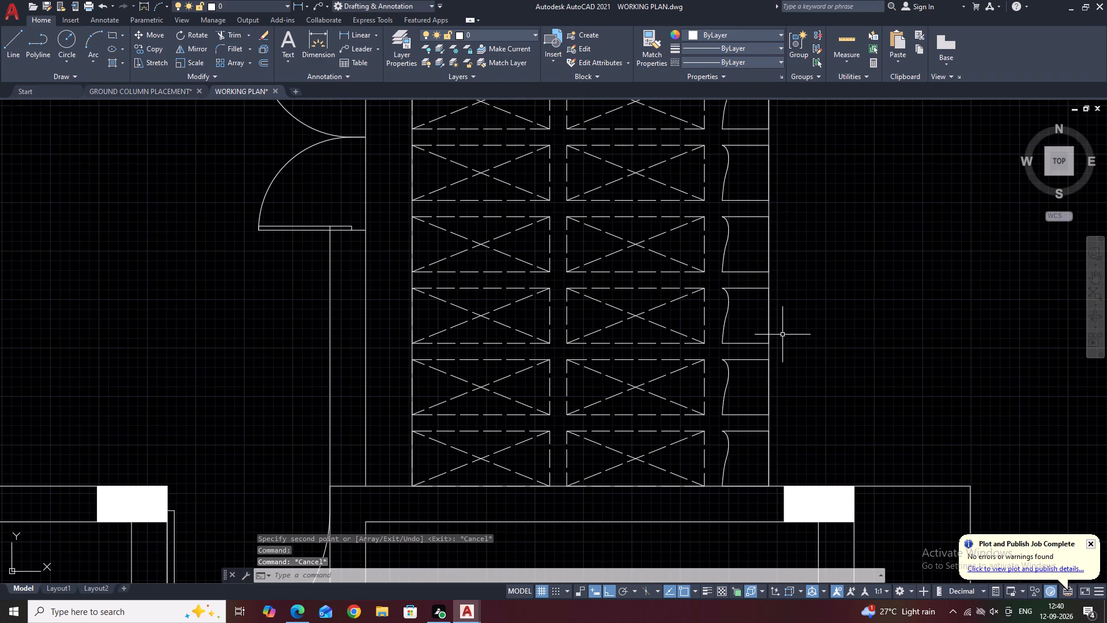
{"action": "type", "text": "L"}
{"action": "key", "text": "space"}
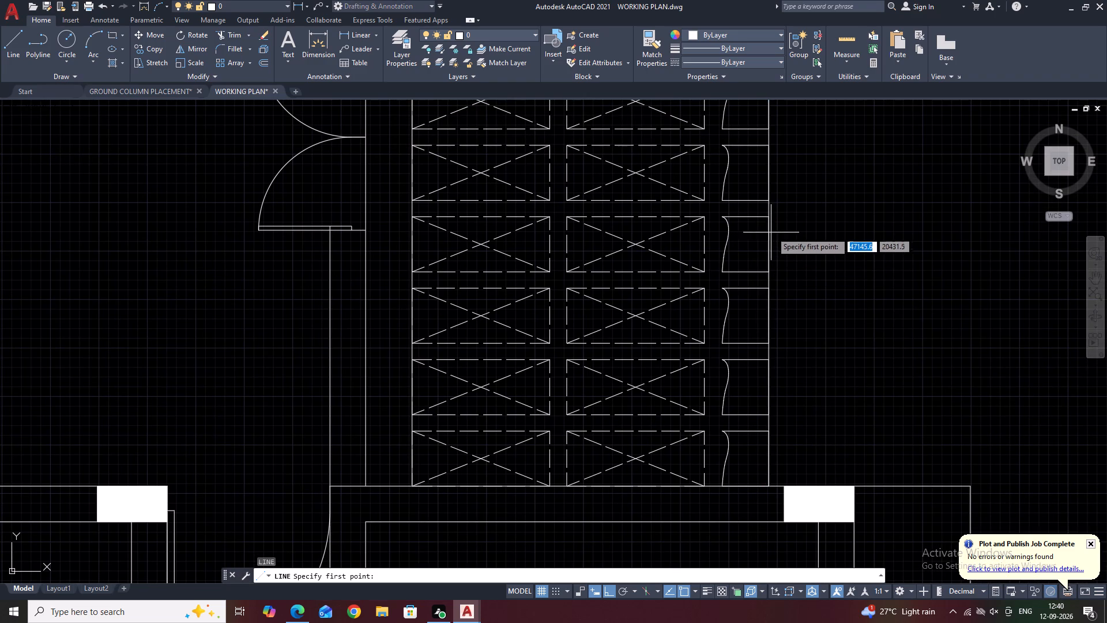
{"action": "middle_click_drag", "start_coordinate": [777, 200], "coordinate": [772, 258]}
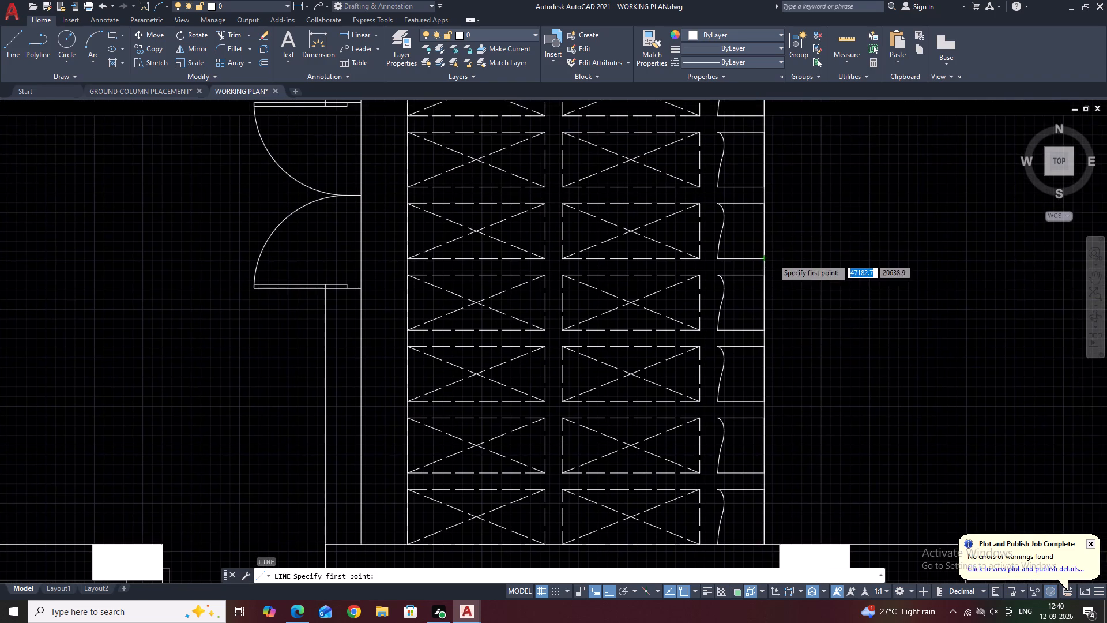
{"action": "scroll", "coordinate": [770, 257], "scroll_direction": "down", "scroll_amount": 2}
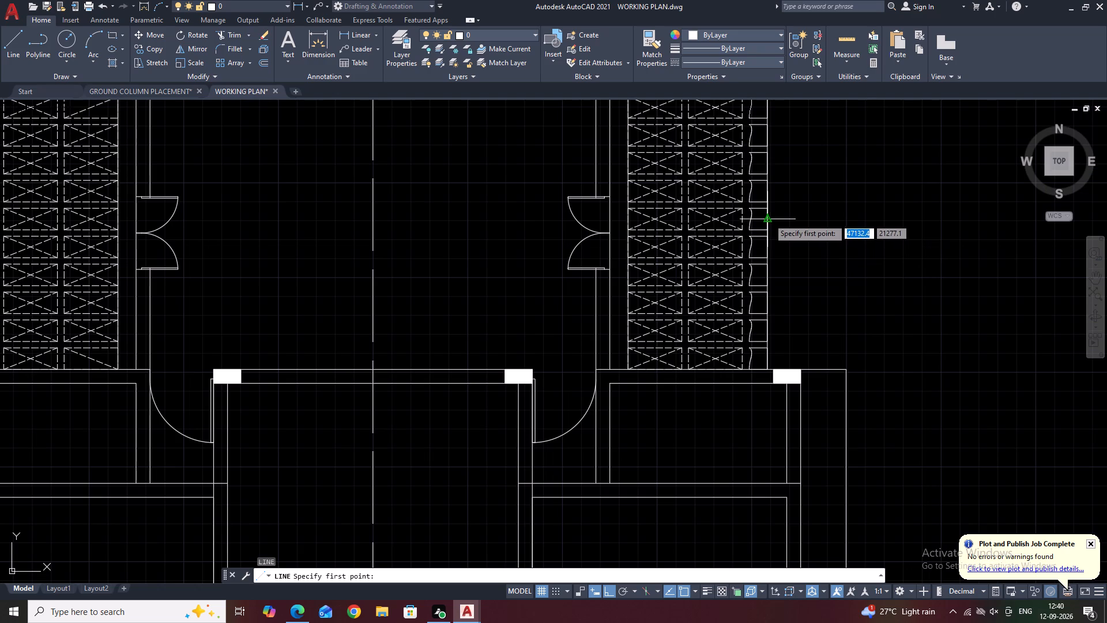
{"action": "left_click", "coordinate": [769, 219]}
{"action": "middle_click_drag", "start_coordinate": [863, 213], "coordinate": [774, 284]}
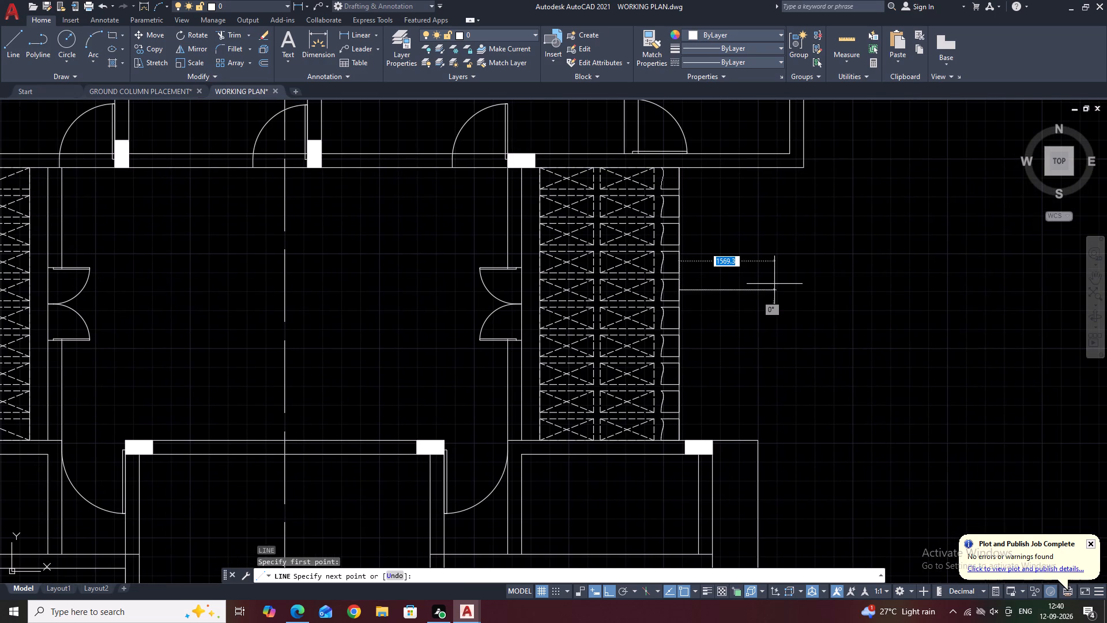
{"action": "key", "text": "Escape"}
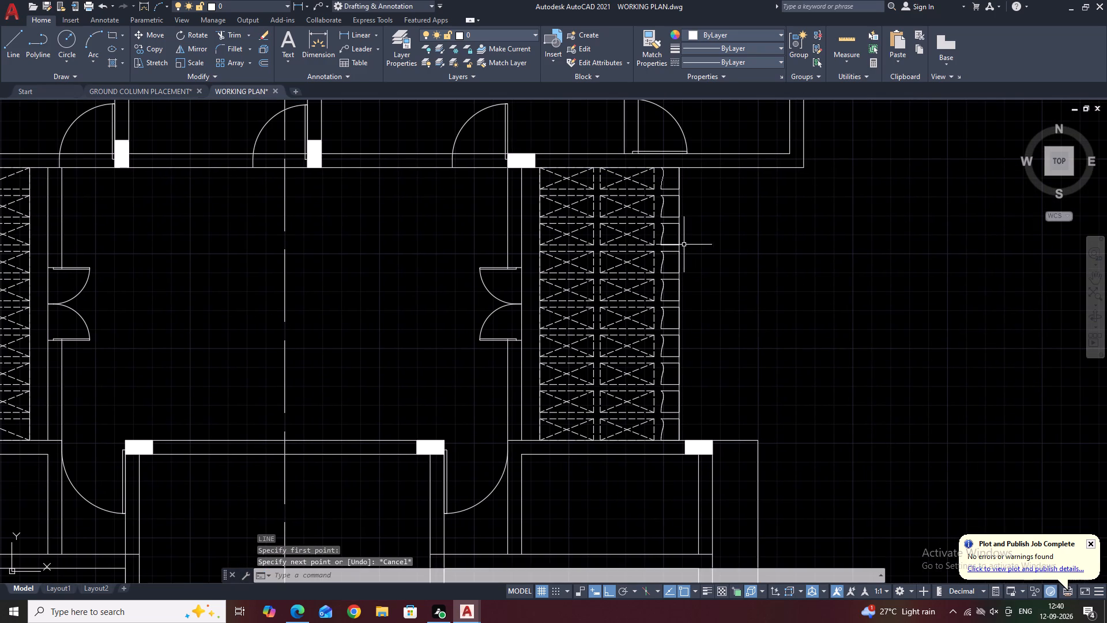
Move the copied vertical line horizontally outward, a short distance away from the right block-patterned strip.
{"action": "left_click", "coordinate": [680, 246]}
{"action": "key", "text": "m"}
{"action": "key", "text": "space"}
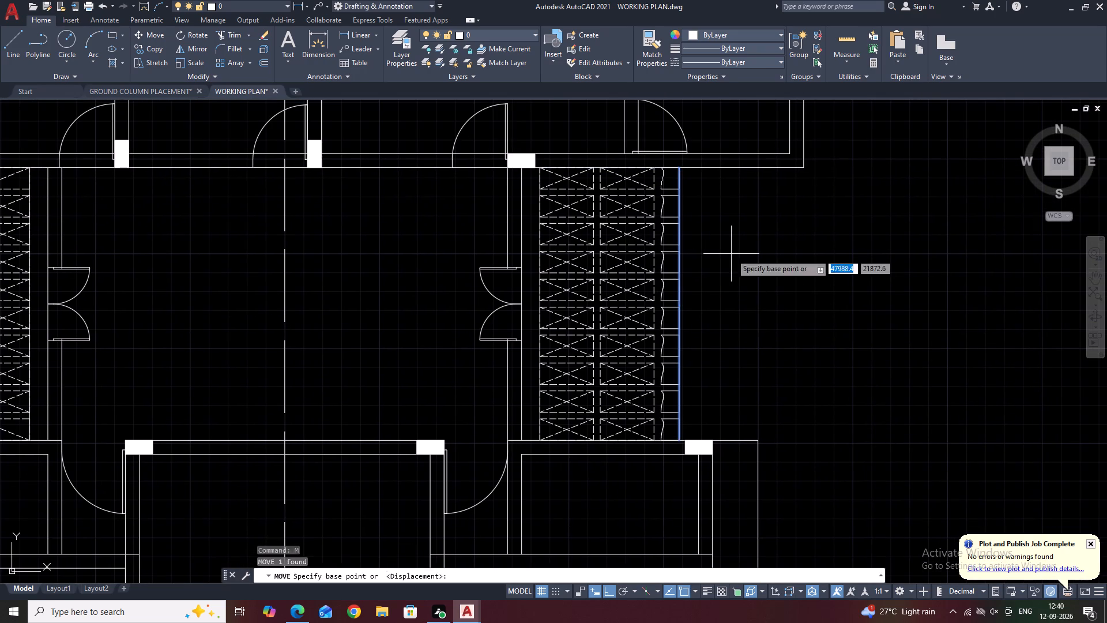
{"action": "left_click", "coordinate": [731, 254]}
{"action": "left_click", "coordinate": [760, 254]}
{"action": "key", "text": "Escape"}
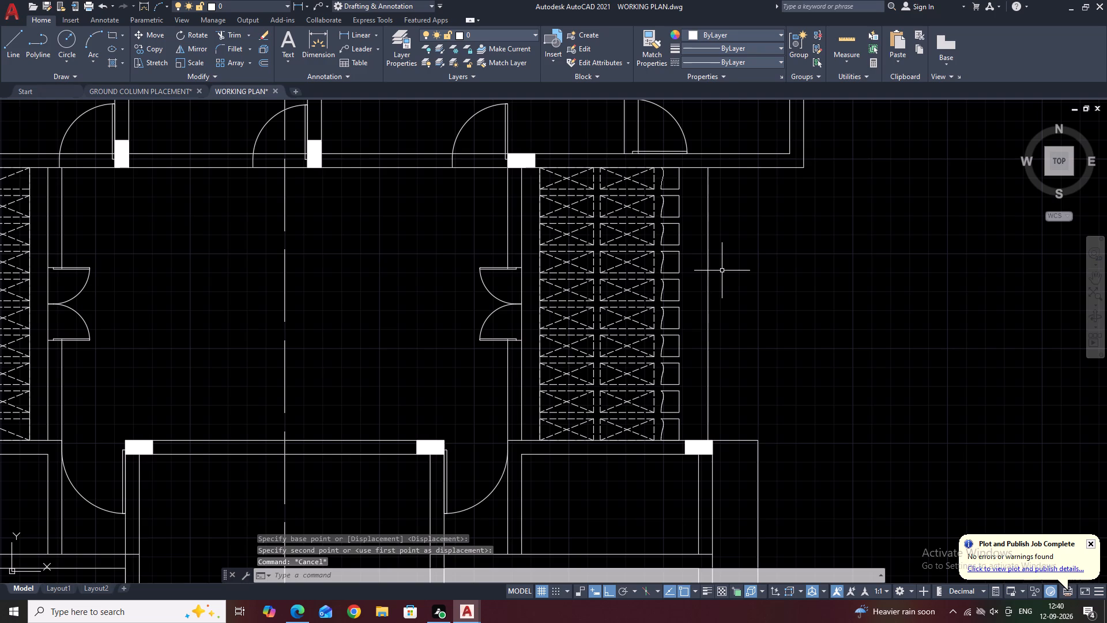
Draw a 1200 horizontal line outward from the moved line's midpoint, continuing vertically up to the upper block's outer wall line.
{"action": "type", "text": "L"}
{"action": "key", "text": "space"}
{"action": "left_click", "coordinate": [709, 305]}
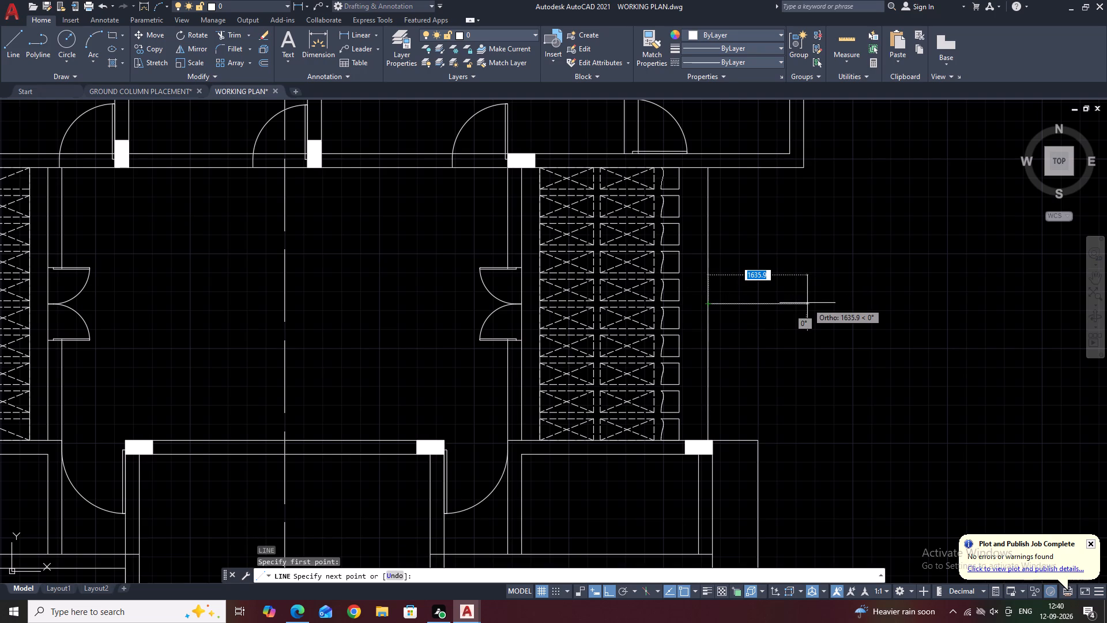
{"action": "type", "text": "1200"}
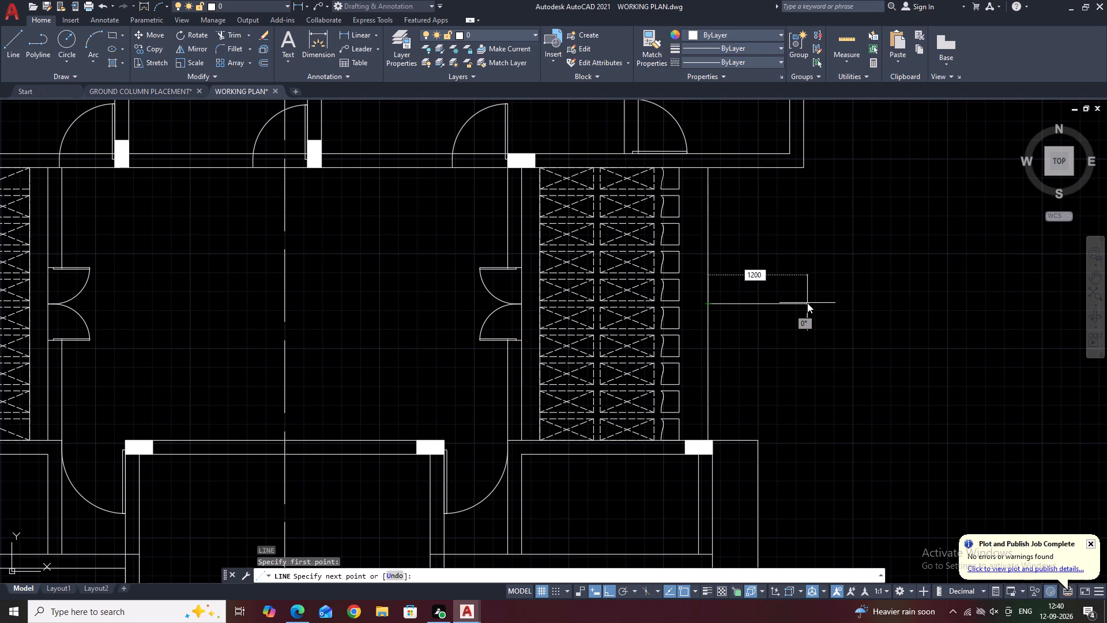
{"action": "key", "text": "Return"}
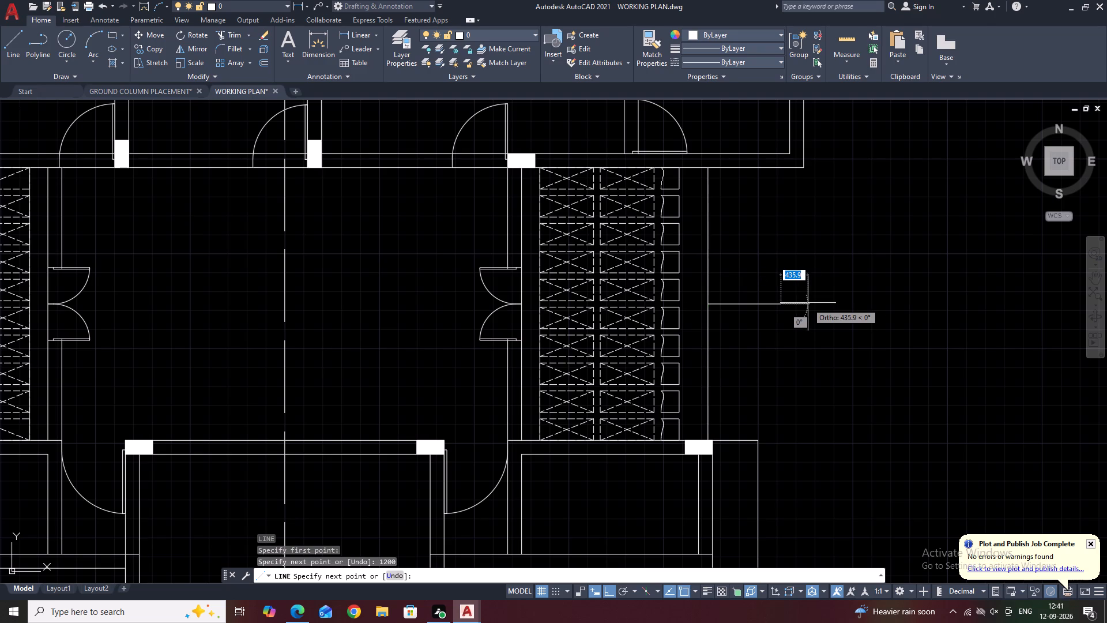
{"action": "left_click", "coordinate": [782, 169]}
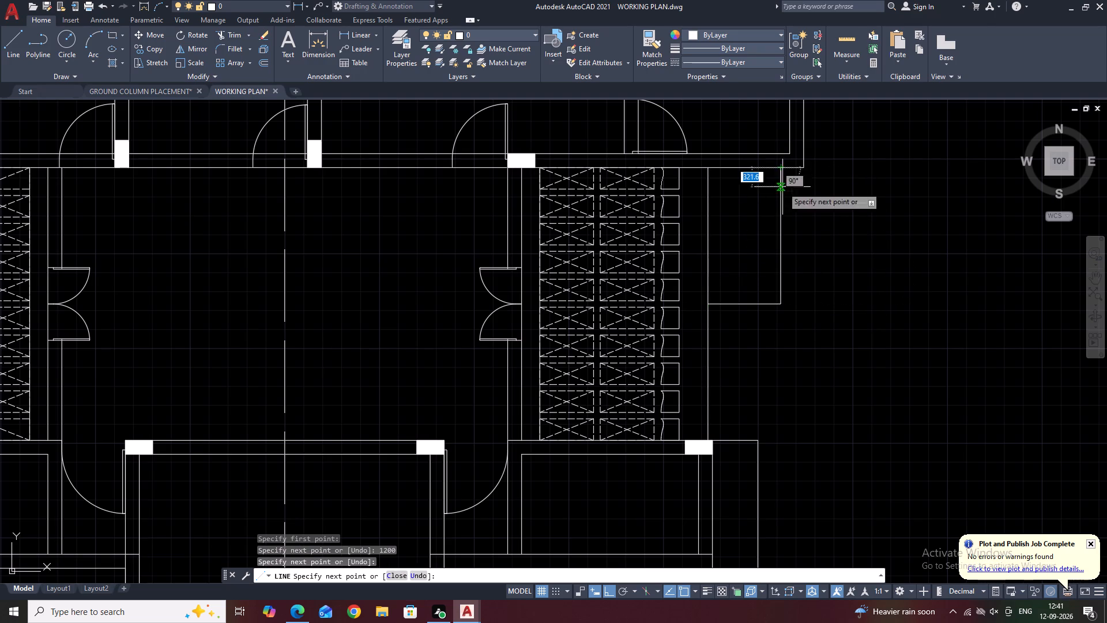
{"action": "key", "text": "Escape"}
Delete the 1200 horizontal line, keeping the outer vertical line.
{"action": "left_click", "coordinate": [744, 302]}
{"action": "left_click", "coordinate": [740, 310]}
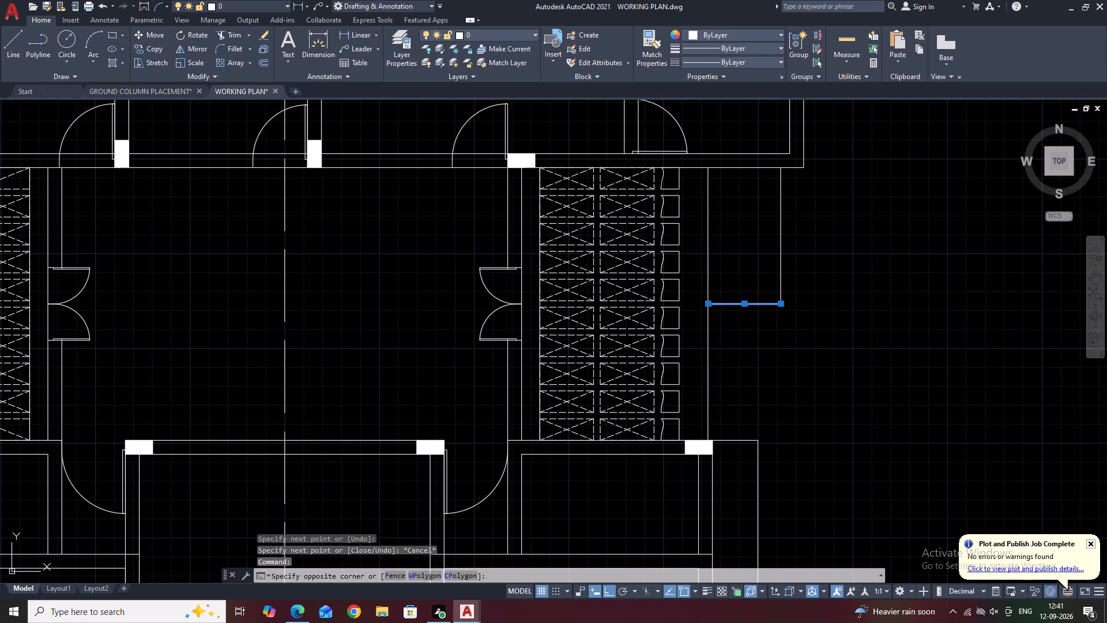
{"action": "key", "text": "Delete"}
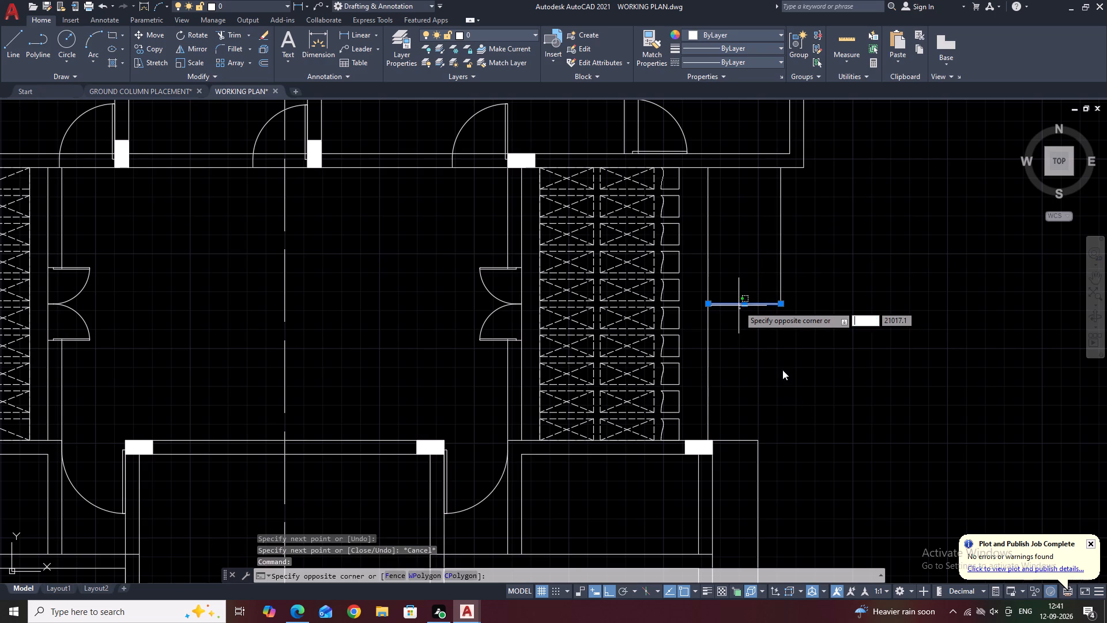
{"action": "key", "text": "Escape"}
{"action": "key", "text": "Delete"}
Stretch the outer vertical line's lower end down to about the level of the lower block's upper wall line.
{"action": "middle_click_drag", "start_coordinate": [769, 294], "coordinate": [792, 330]}
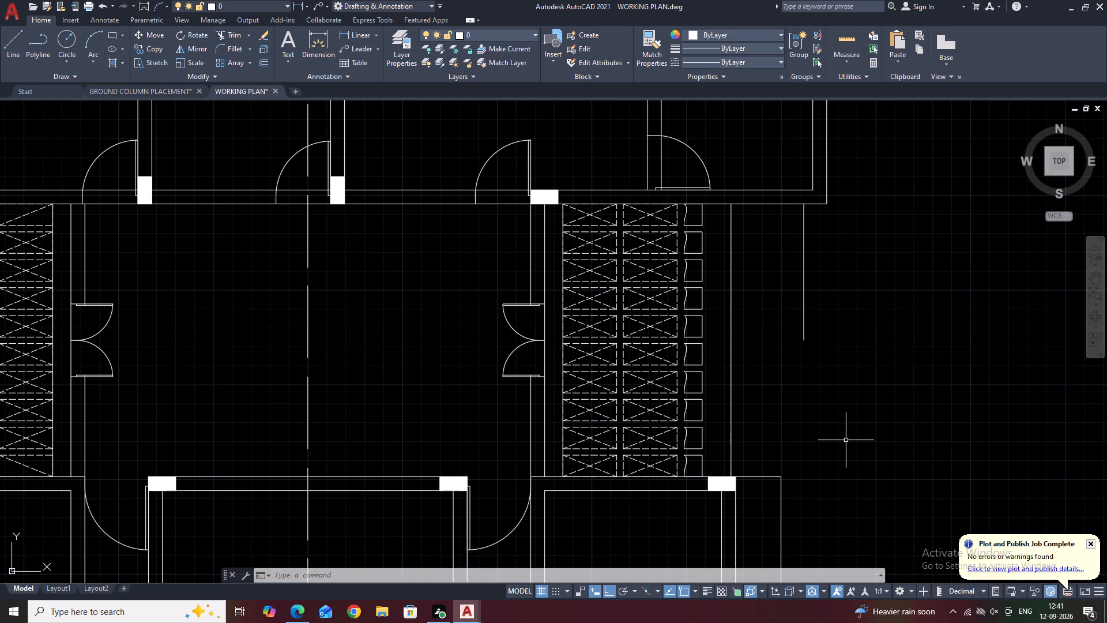
{"action": "middle_click_drag", "start_coordinate": [804, 367], "coordinate": [820, 382]}
{"action": "left_click", "coordinate": [876, 329]}
{"action": "left_click", "coordinate": [804, 353]}
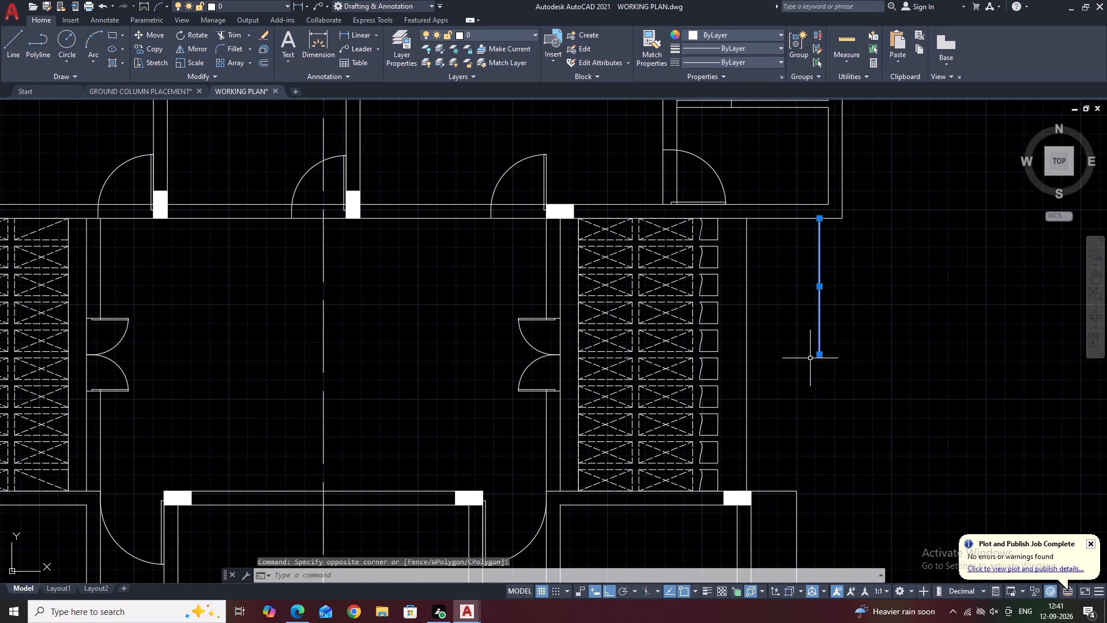
{"action": "left_click", "coordinate": [820, 356]}
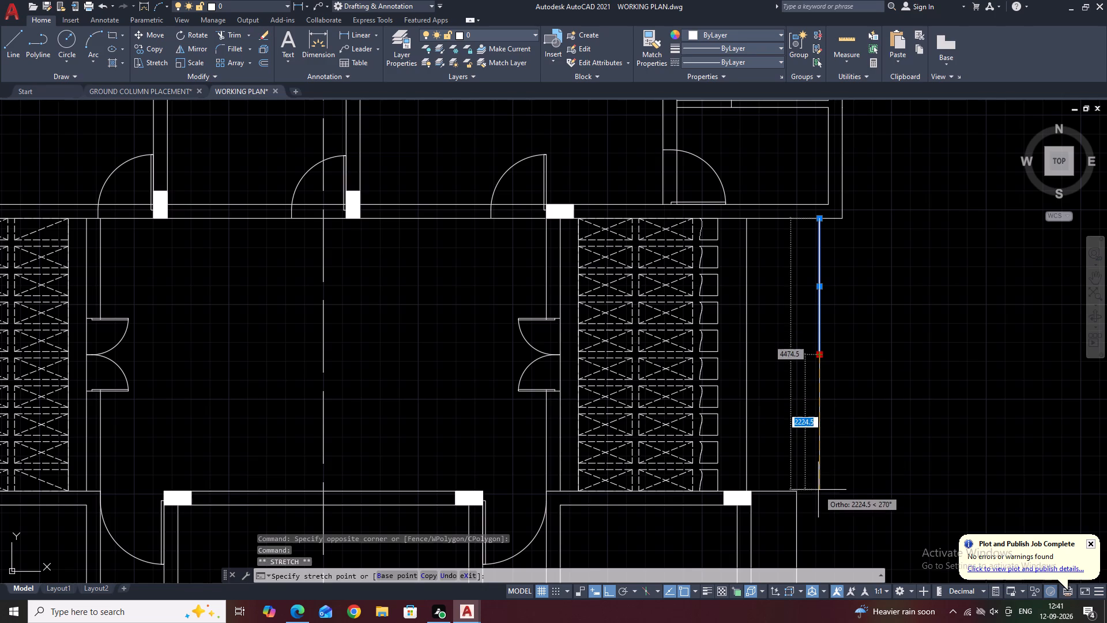
{"action": "left_click", "coordinate": [818, 496]}
{"action": "key", "text": "Escape"}
Draw a 1200 horizontal line joining the two vertical lines at the inner line's midpoint.
{"action": "key", "text": "l"}
{"action": "key", "text": "space"}
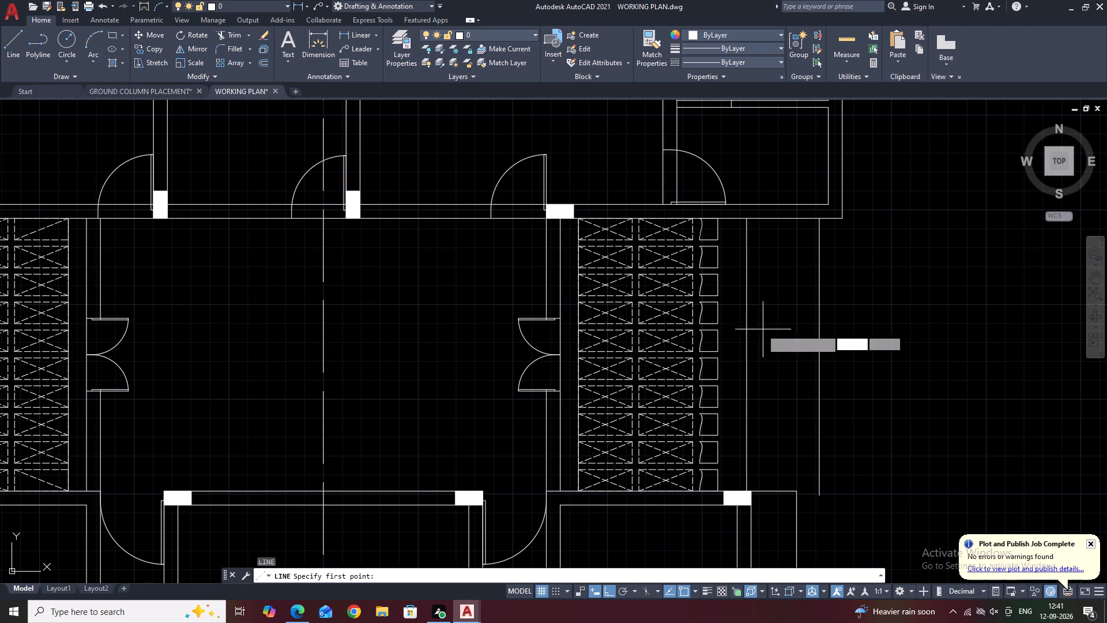
{"action": "left_click", "coordinate": [746, 353]}
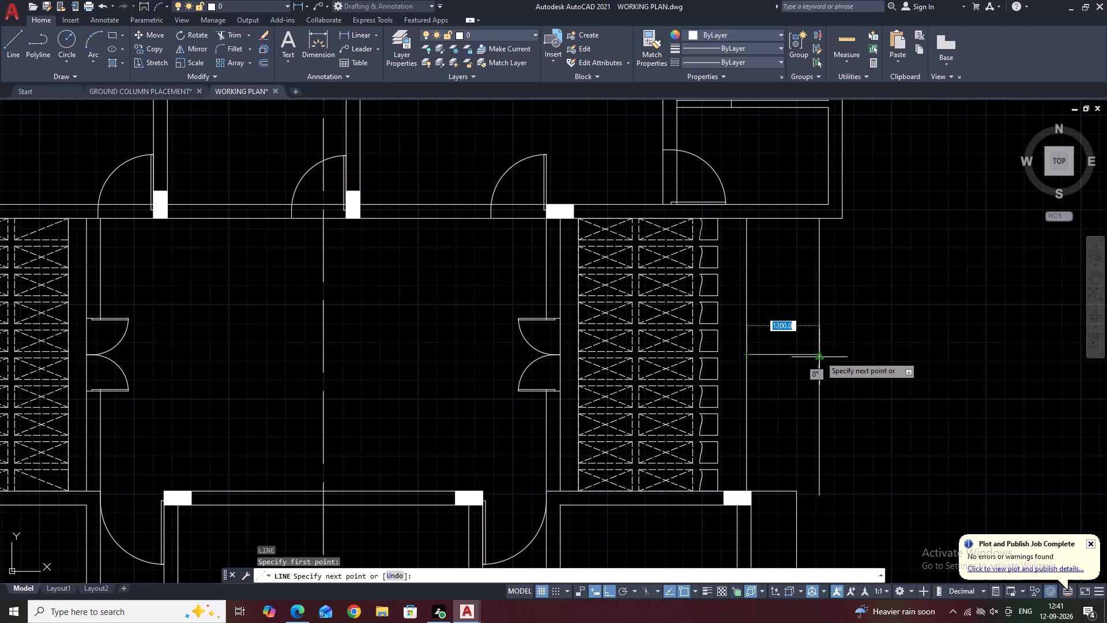
{"action": "left_click", "coordinate": [820, 356]}
{"action": "key", "text": "ctrl+z"}
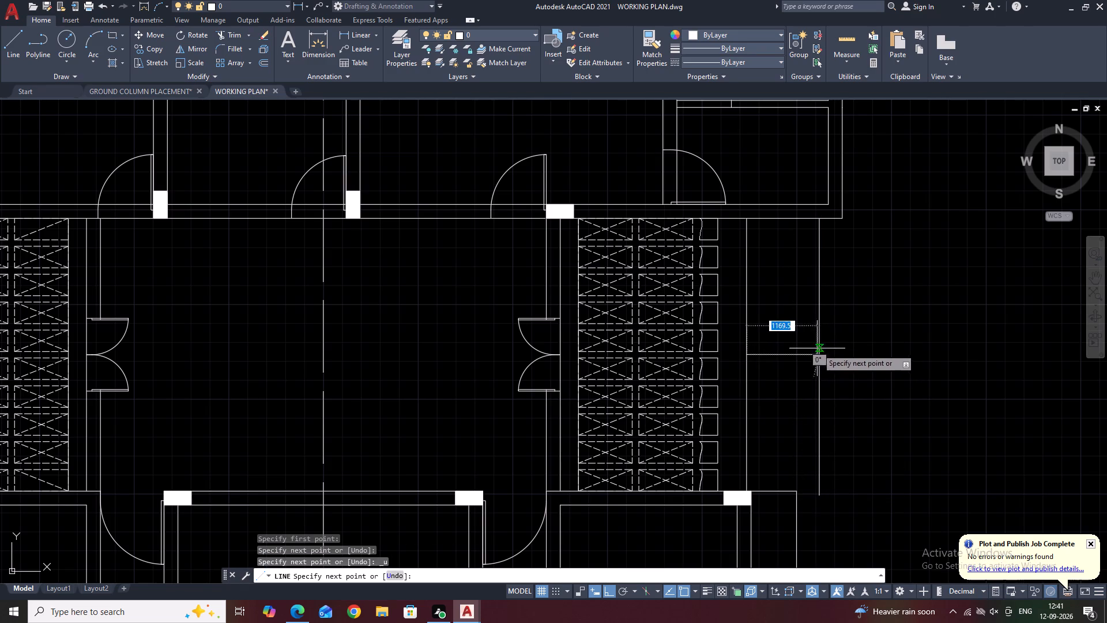
{"action": "left_click", "coordinate": [816, 354]}
{"action": "key", "text": "Escape"}
Offset the horizontal line between the two outer vertical lines by 1500 both upward and downward.
{"action": "left_click_drag", "start_coordinate": [795, 367], "coordinate": [794, 359]}
{"action": "left_click", "coordinate": [781, 335]}
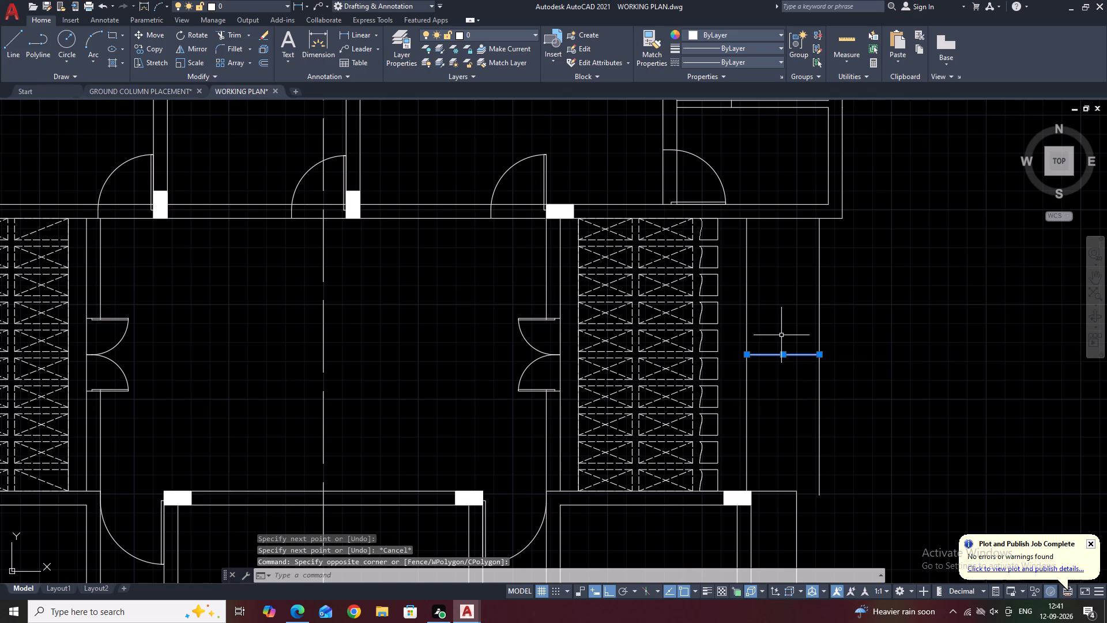
{"action": "type", "text": "O"}
{"action": "key", "text": "space"}
{"action": "type", "text": "1500"}
{"action": "key", "text": "Return"}
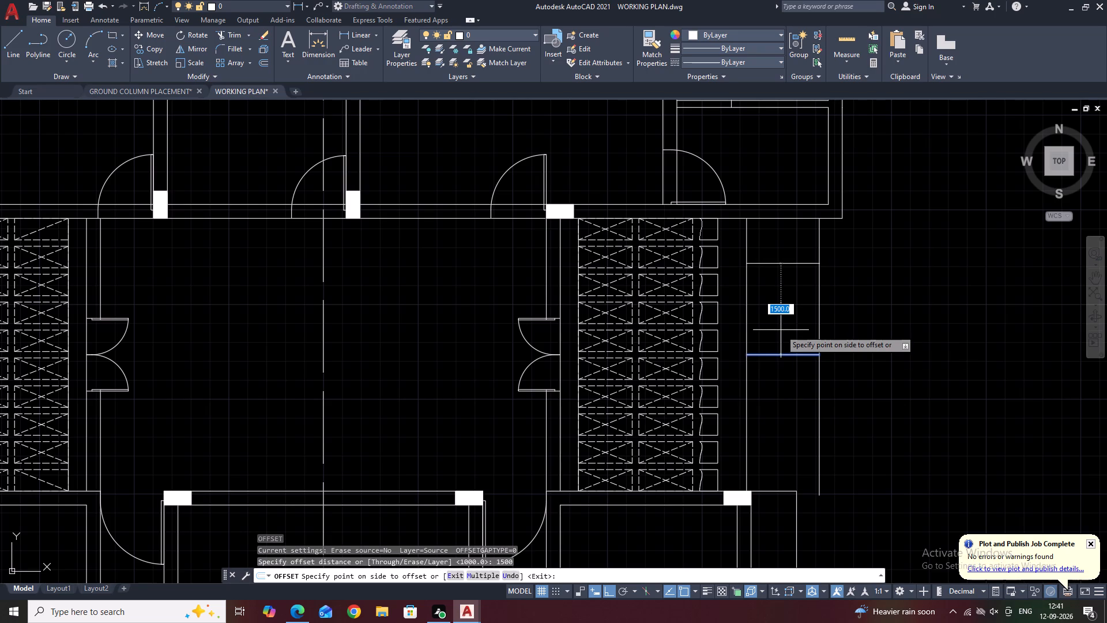
{"action": "left_click", "coordinate": [781, 330]}
{"action": "left_click", "coordinate": [786, 354]}
{"action": "left_click_drag", "start_coordinate": [777, 411], "coordinate": [780, 421]}
{"action": "key", "text": "Escape"}
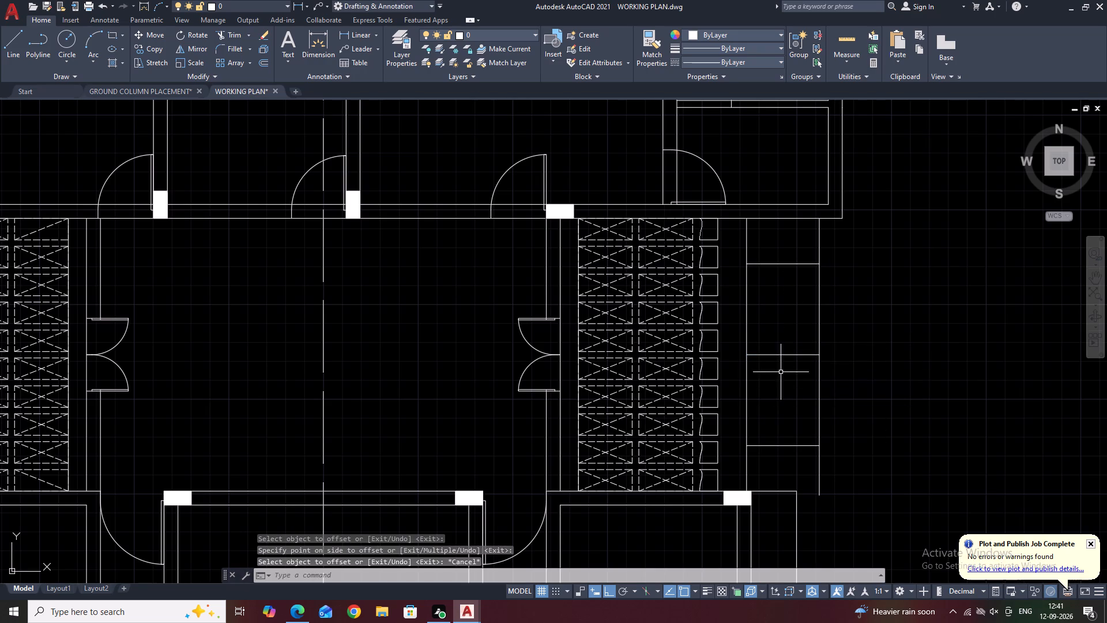
Delete the original middle horizontal line between the two offset copies.
{"action": "left_click", "coordinate": [781, 371]}
{"action": "left_click", "coordinate": [767, 344]}
{"action": "middle_click_drag", "start_coordinate": [799, 346], "coordinate": [805, 399]}
{"action": "key", "text": "Delete"}
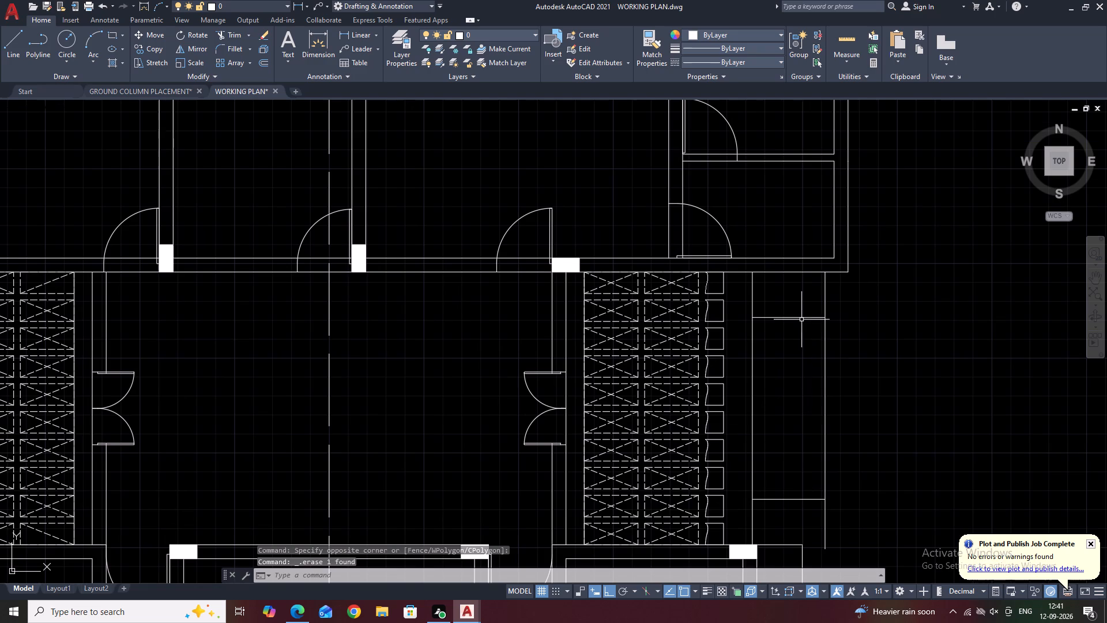
Trim the outer vertical line's ends that extend above and below the two horizontal lines.
{"action": "type", "text": "TR"}
{"action": "key", "text": "space"}
{"action": "left_click", "coordinate": [823, 295]}
{"action": "left_click", "coordinate": [827, 293]}
{"action": "scroll", "coordinate": [838, 302], "scroll_direction": "down", "scroll_amount": 3}
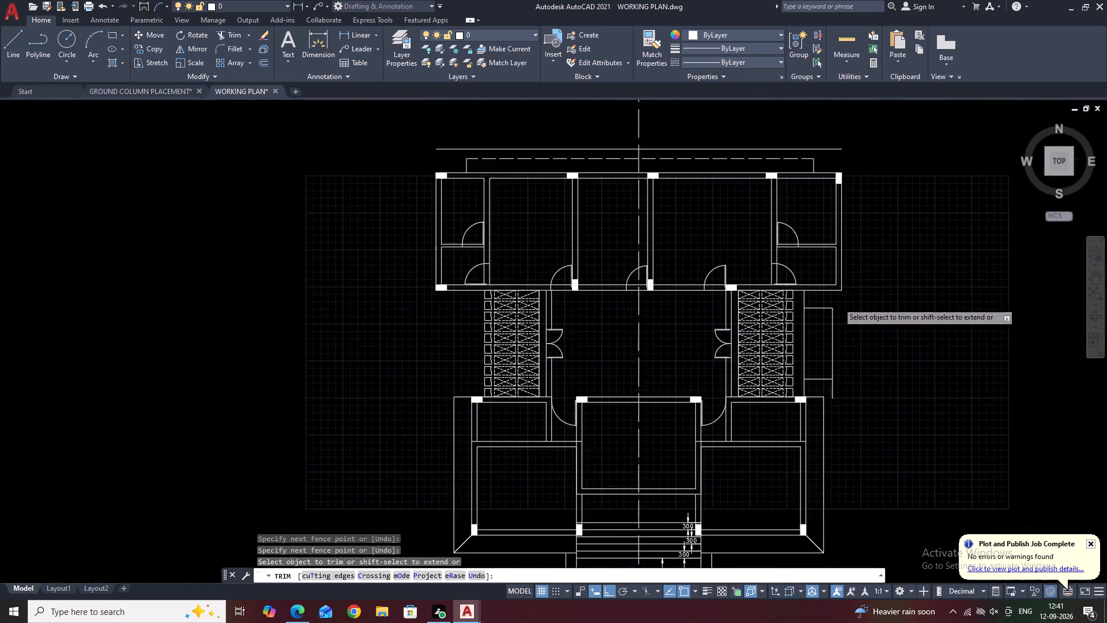
{"action": "left_click", "coordinate": [834, 361]}
{"action": "scroll", "coordinate": [820, 323], "scroll_direction": "up", "scroll_amount": 2}
{"action": "key", "text": "Escape"}
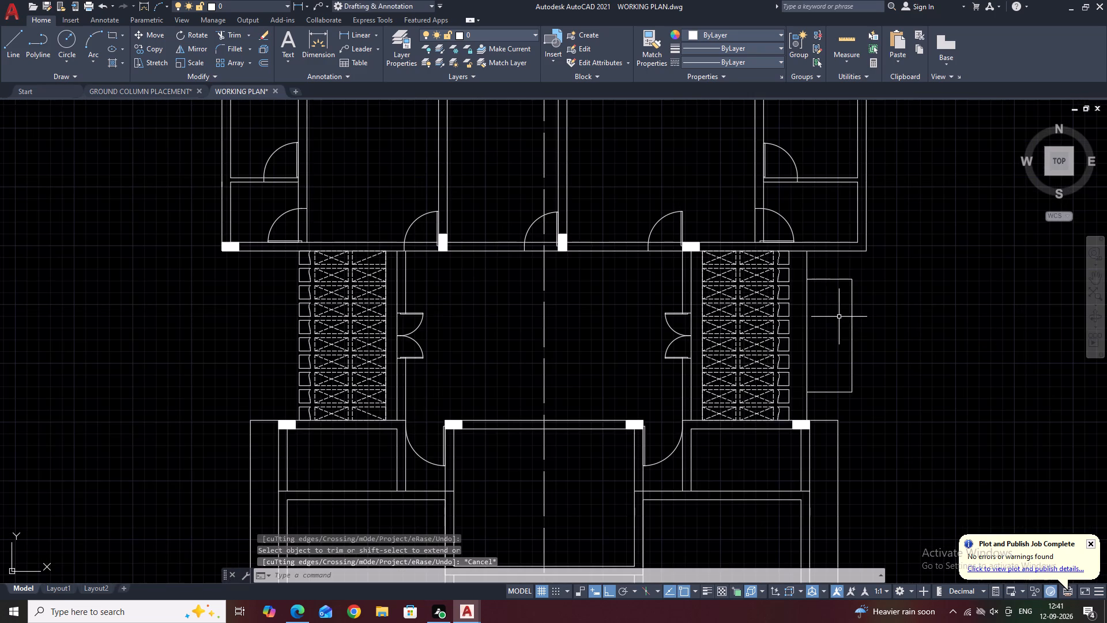
Offset the outer vertical line inward three times at 300 spacing to form the stair treads.
{"action": "left_click", "coordinate": [853, 310]}
{"action": "type", "text": "O"}
{"action": "key", "text": "space"}
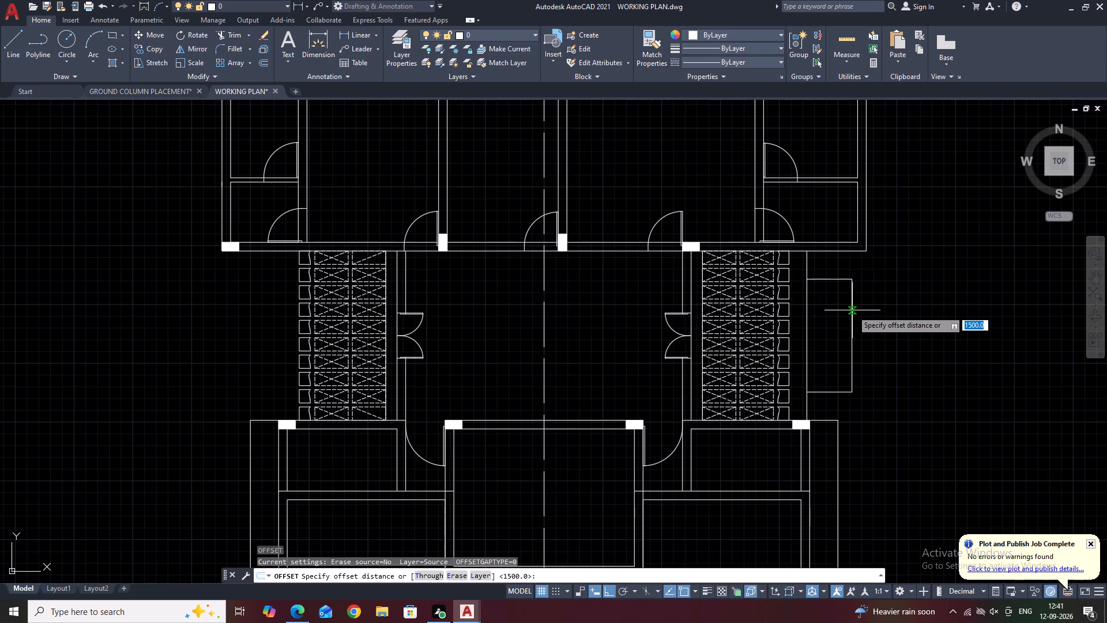
{"action": "type", "text": "300"}
{"action": "key", "text": "Return"}
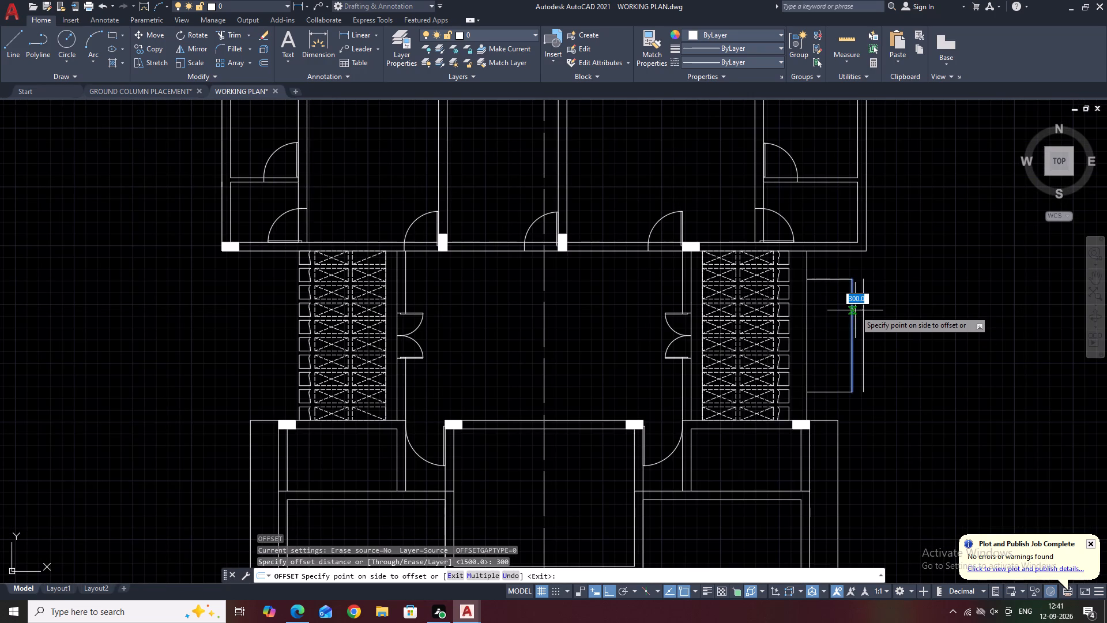
{"action": "left_click", "coordinate": [828, 316]}
{"action": "left_click", "coordinate": [841, 324]}
{"action": "left_click", "coordinate": [831, 328]}
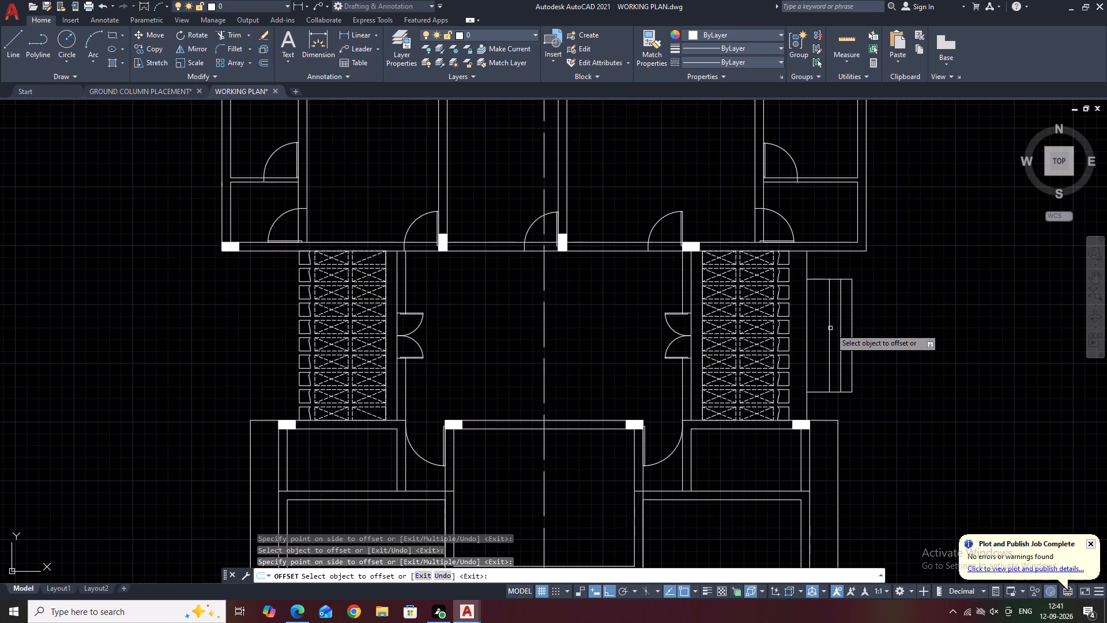
{"action": "left_click", "coordinate": [830, 328]}
{"action": "left_click", "coordinate": [822, 330]}
{"action": "key", "text": "Escape"}
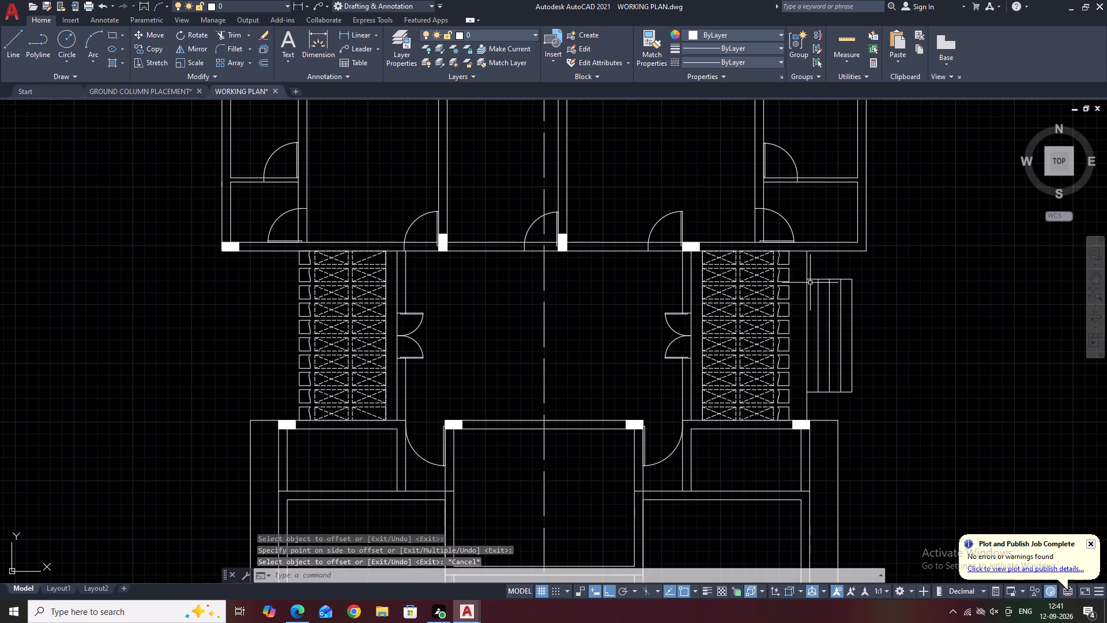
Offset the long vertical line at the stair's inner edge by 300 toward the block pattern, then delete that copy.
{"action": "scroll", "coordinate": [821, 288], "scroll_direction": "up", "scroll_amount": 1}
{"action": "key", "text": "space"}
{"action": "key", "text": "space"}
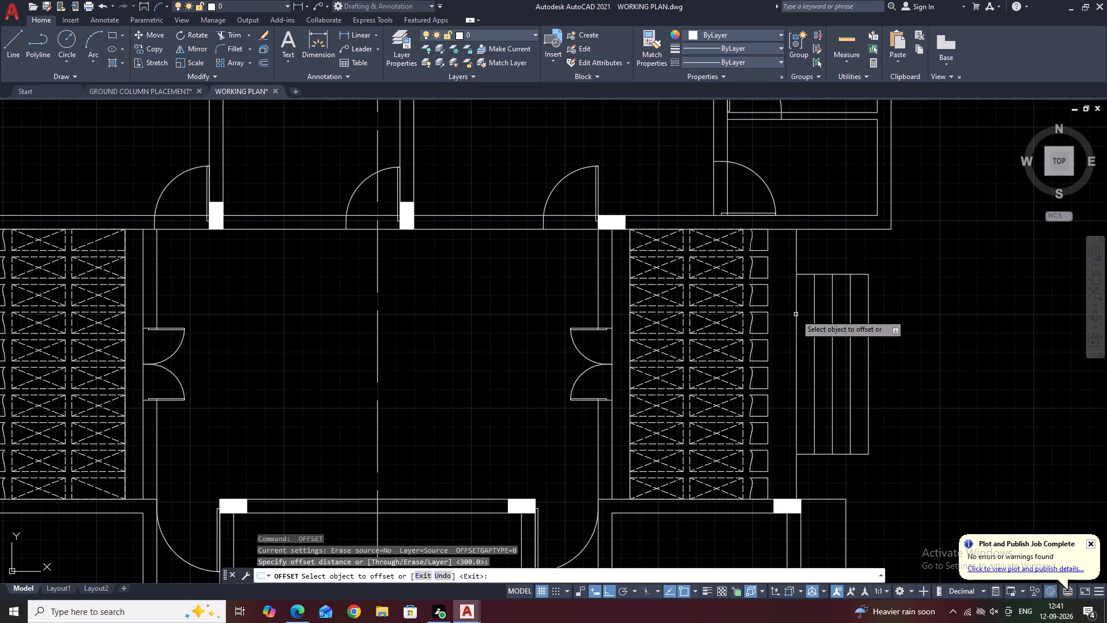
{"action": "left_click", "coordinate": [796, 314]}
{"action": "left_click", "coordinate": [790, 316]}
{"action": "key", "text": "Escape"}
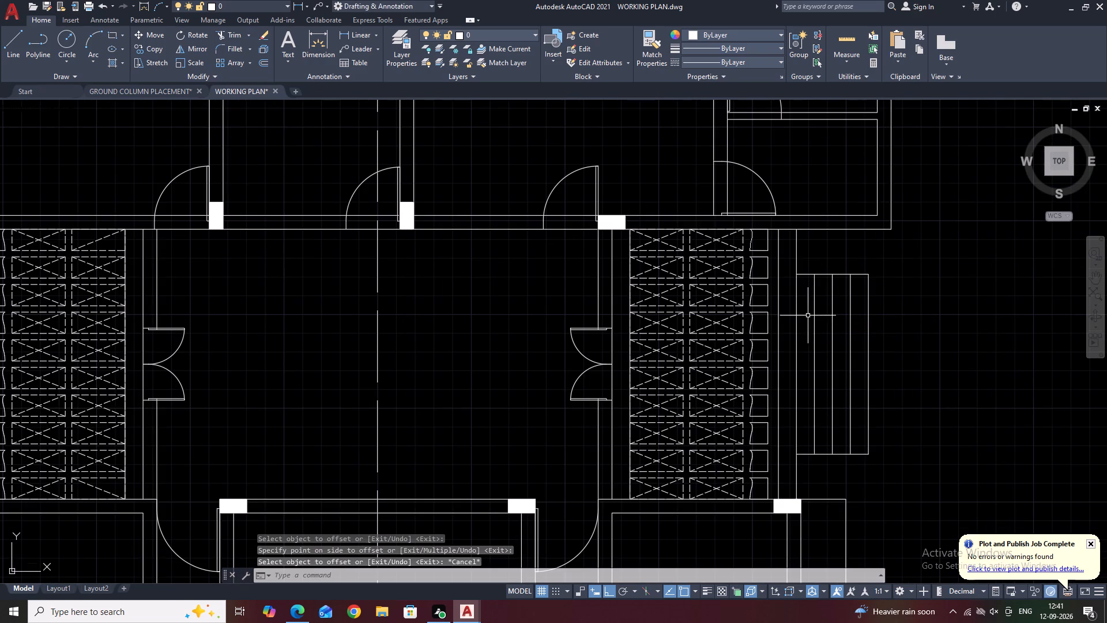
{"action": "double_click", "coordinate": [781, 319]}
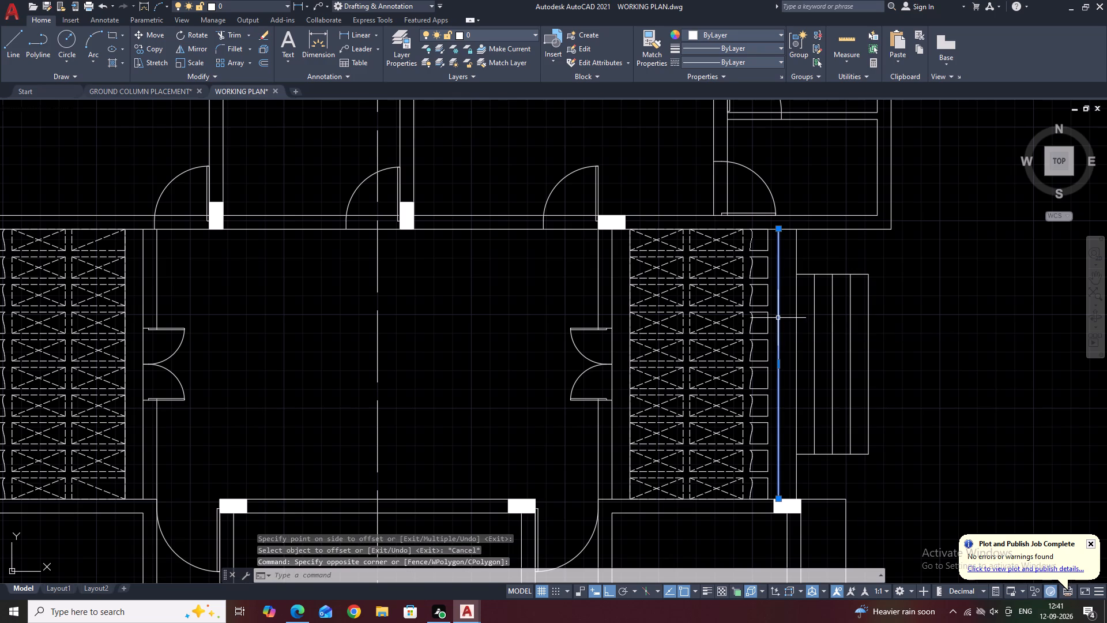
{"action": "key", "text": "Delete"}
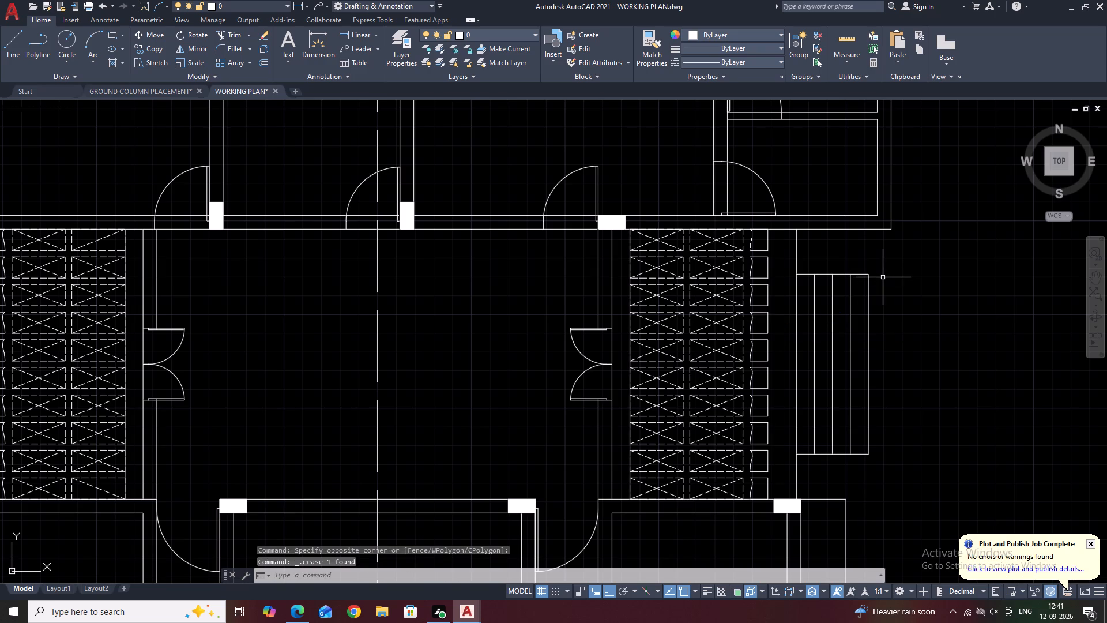
Move the six stair lines horizontally inward so they start at the block pattern's outer edge.
{"action": "middle_click_drag", "start_coordinate": [955, 325], "coordinate": [940, 242]}
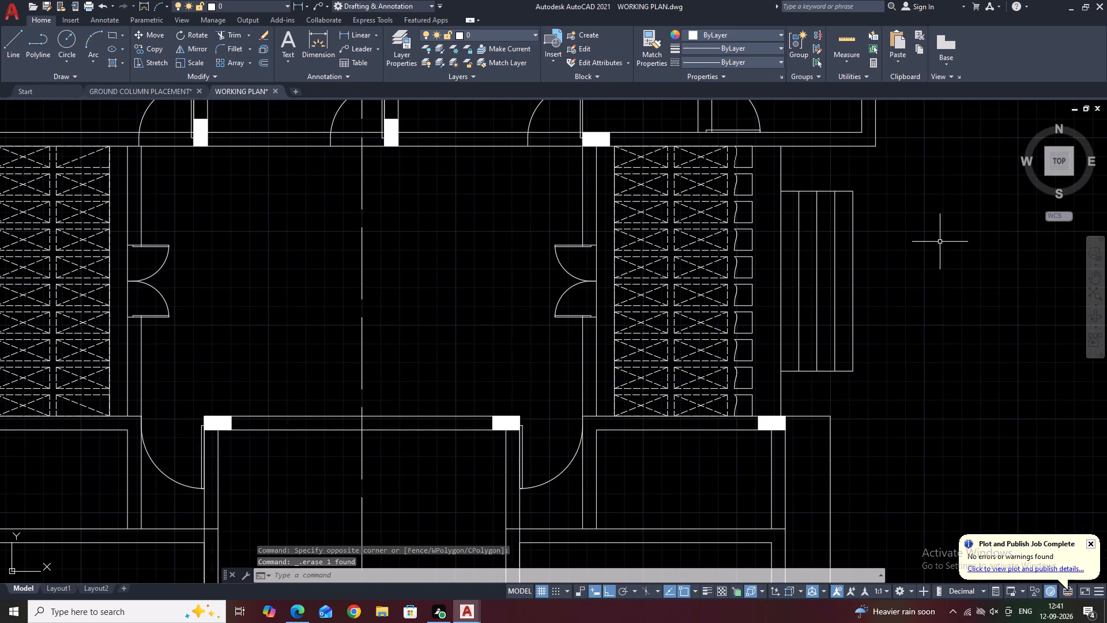
{"action": "left_click", "coordinate": [870, 187]}
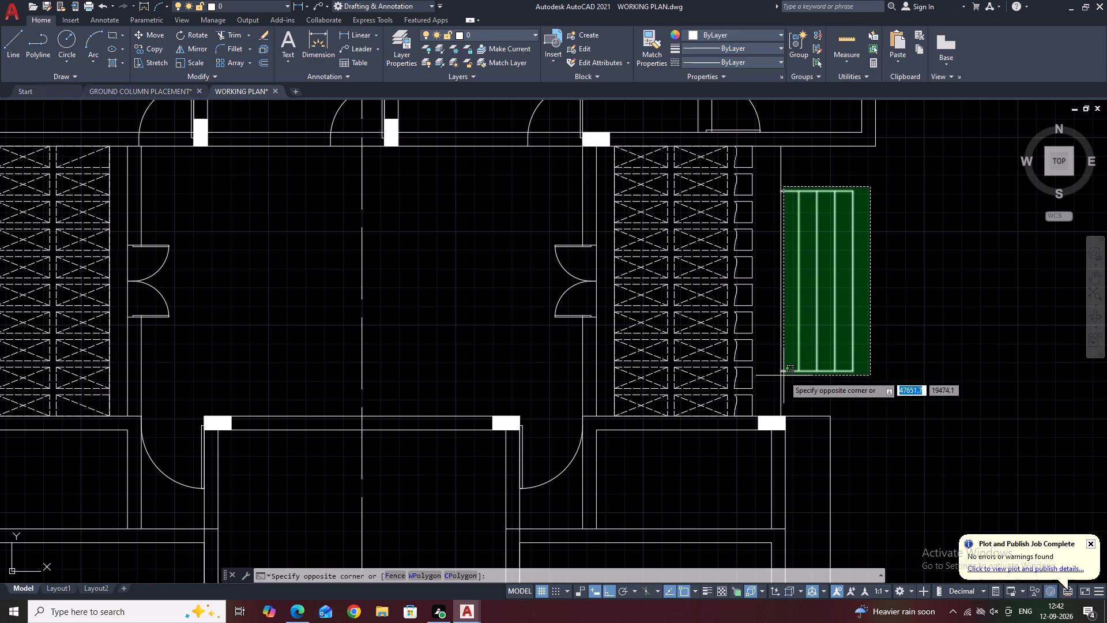
{"action": "left_click", "coordinate": [785, 375]}
{"action": "middle_click_drag", "start_coordinate": [794, 297], "coordinate": [831, 326]}
{"action": "key", "text": "m"}
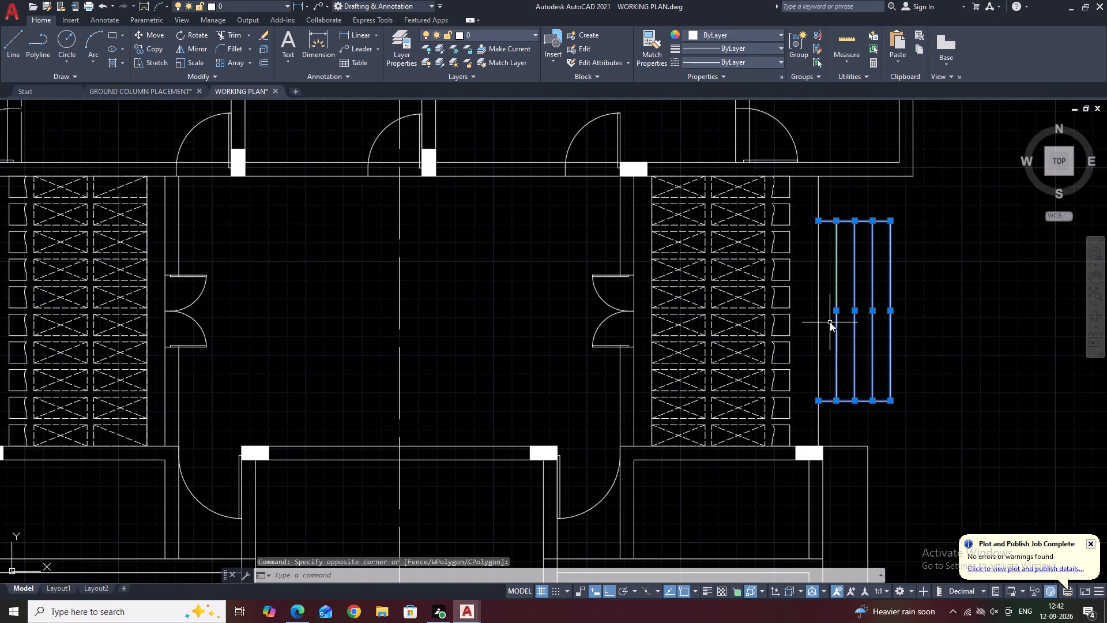
{"action": "key", "text": "space"}
{"action": "left_click", "coordinate": [820, 310]}
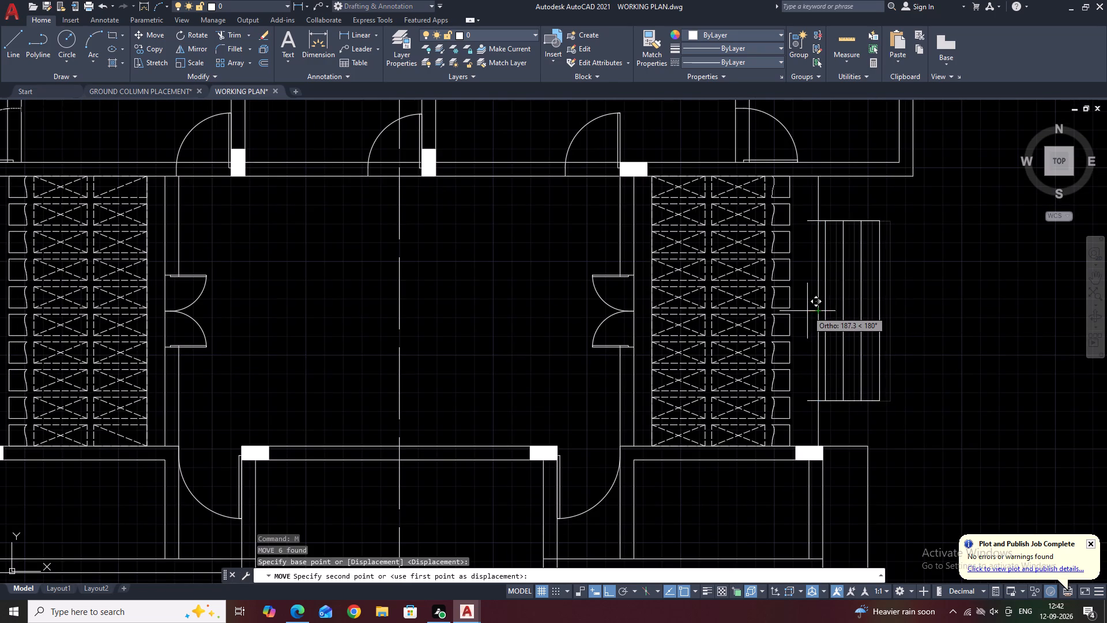
{"action": "left_click", "coordinate": [792, 310]}
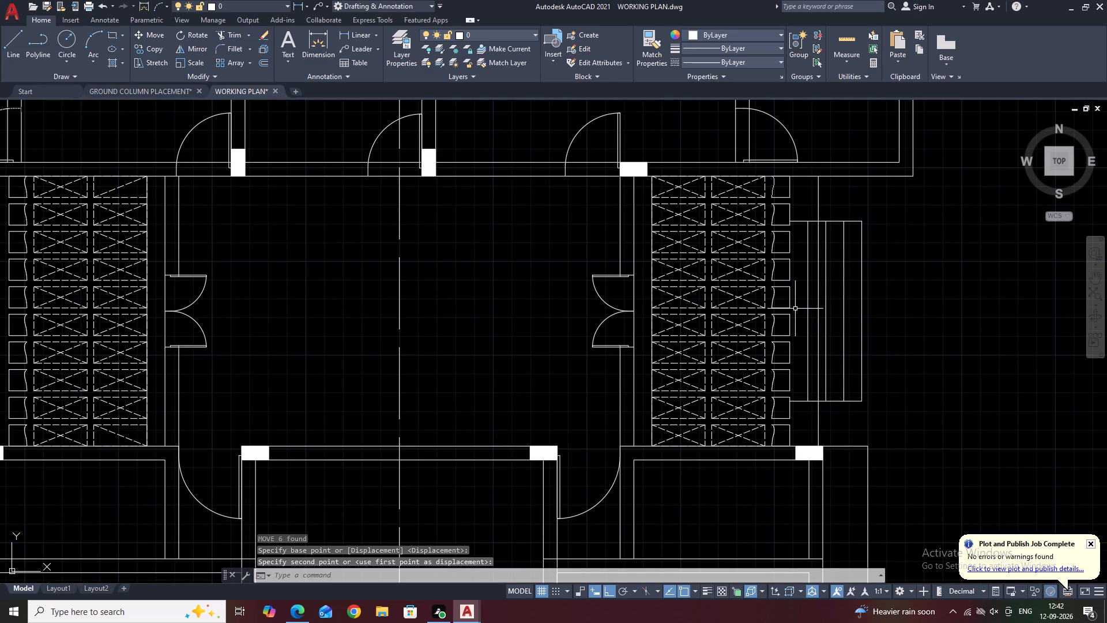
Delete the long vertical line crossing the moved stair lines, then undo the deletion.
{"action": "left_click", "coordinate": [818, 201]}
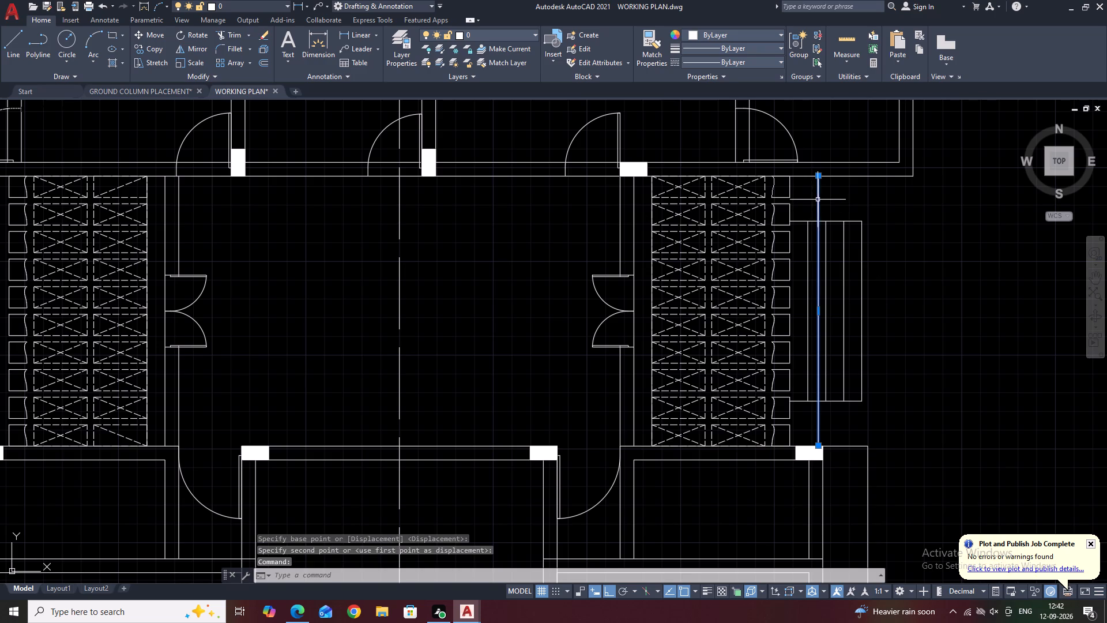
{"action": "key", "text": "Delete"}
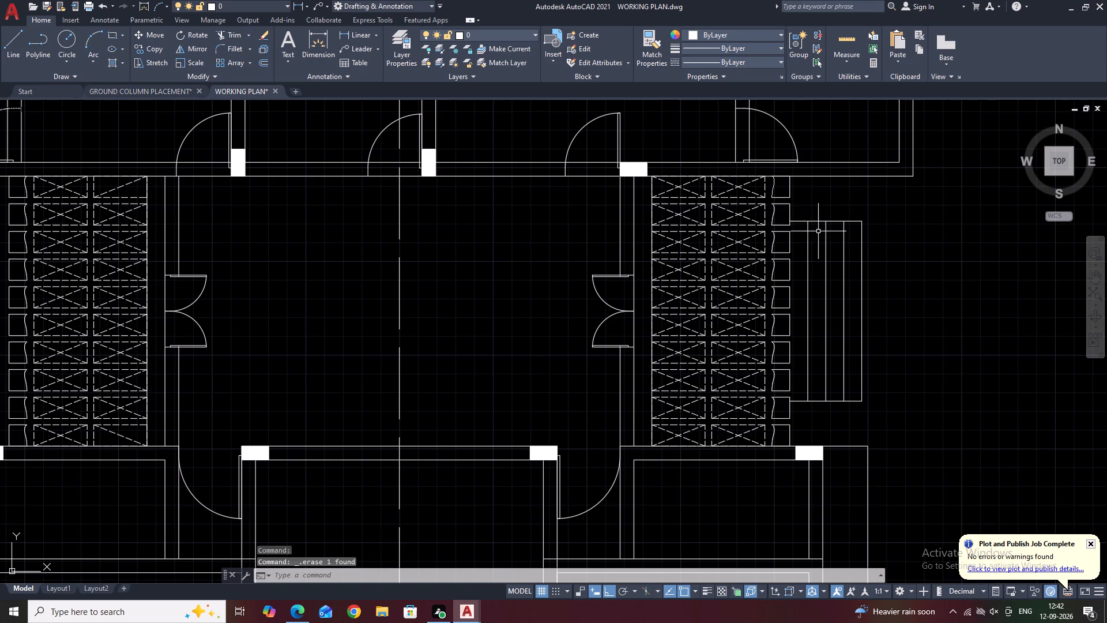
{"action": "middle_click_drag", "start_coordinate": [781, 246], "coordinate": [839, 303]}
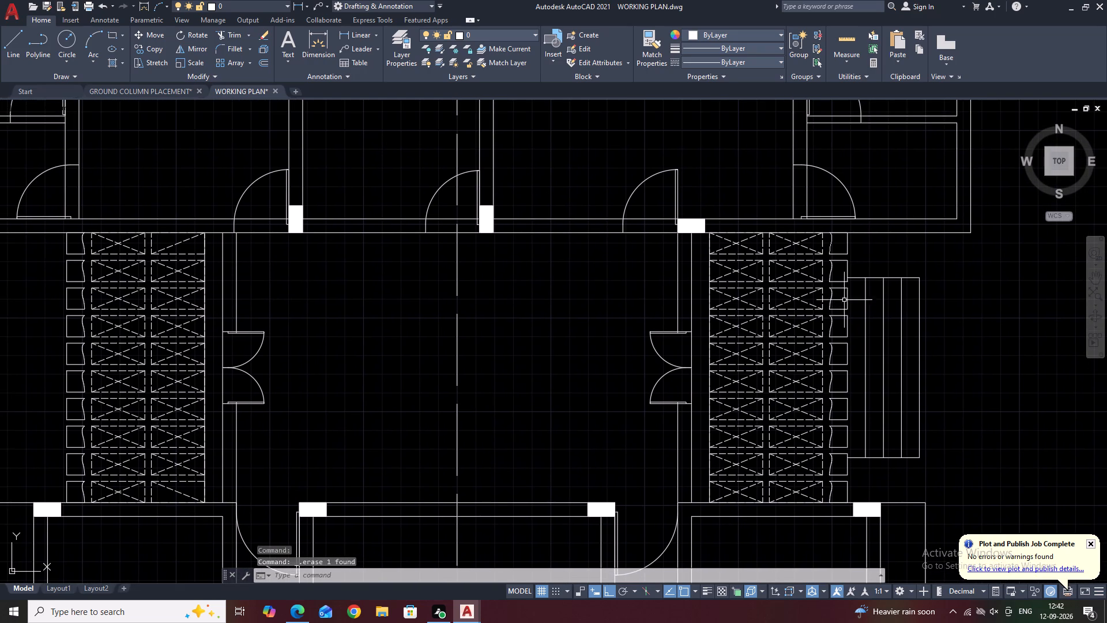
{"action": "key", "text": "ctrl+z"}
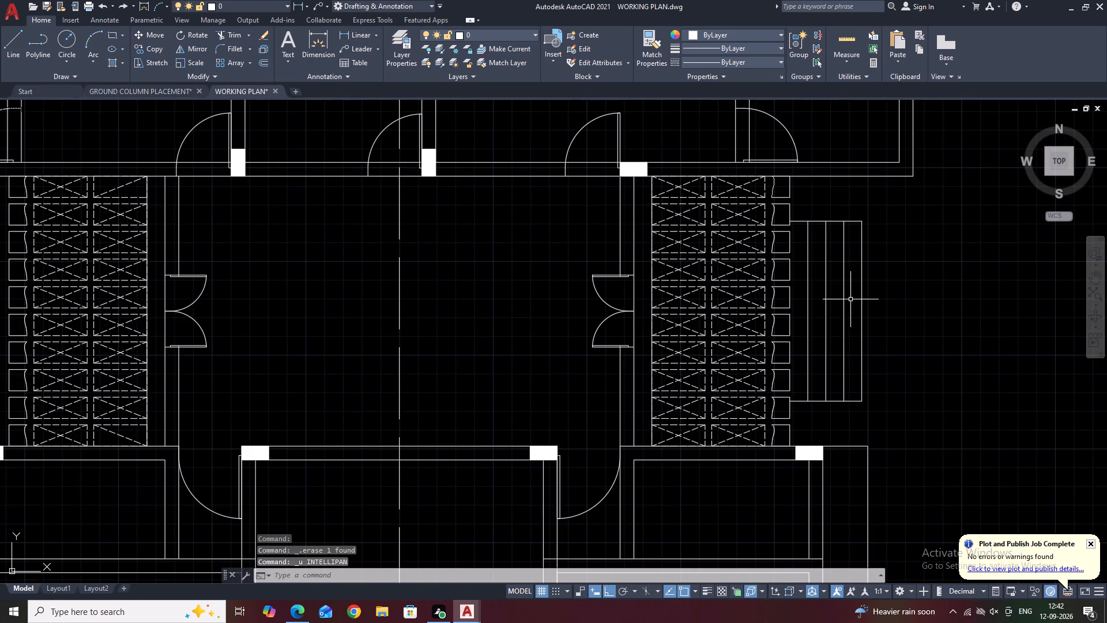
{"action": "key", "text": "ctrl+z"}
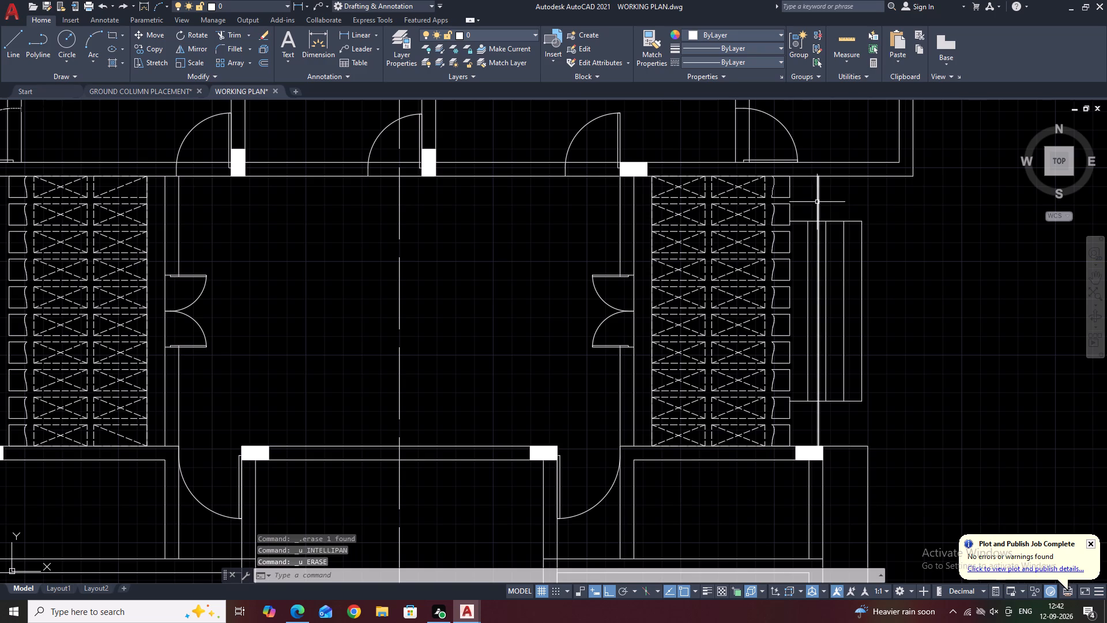
Move the long vertical line inward onto the stair's inner edge beside the block pattern.
{"action": "left_click", "coordinate": [817, 201]}
{"action": "key", "text": "m"}
{"action": "key", "text": "space"}
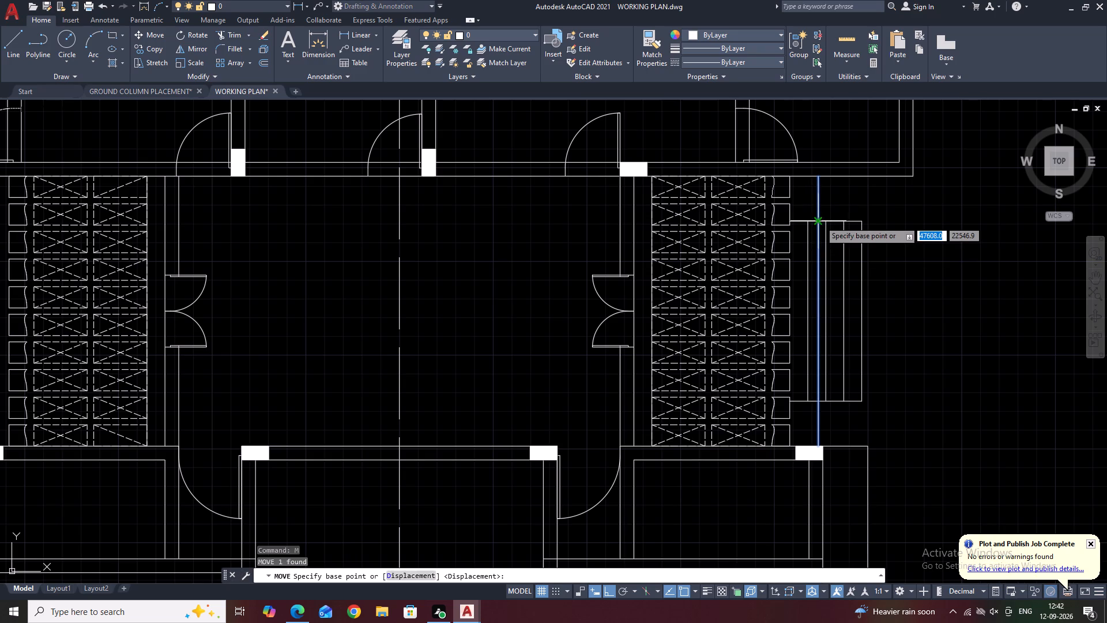
{"action": "left_click", "coordinate": [820, 221]}
{"action": "left_click", "coordinate": [789, 222]}
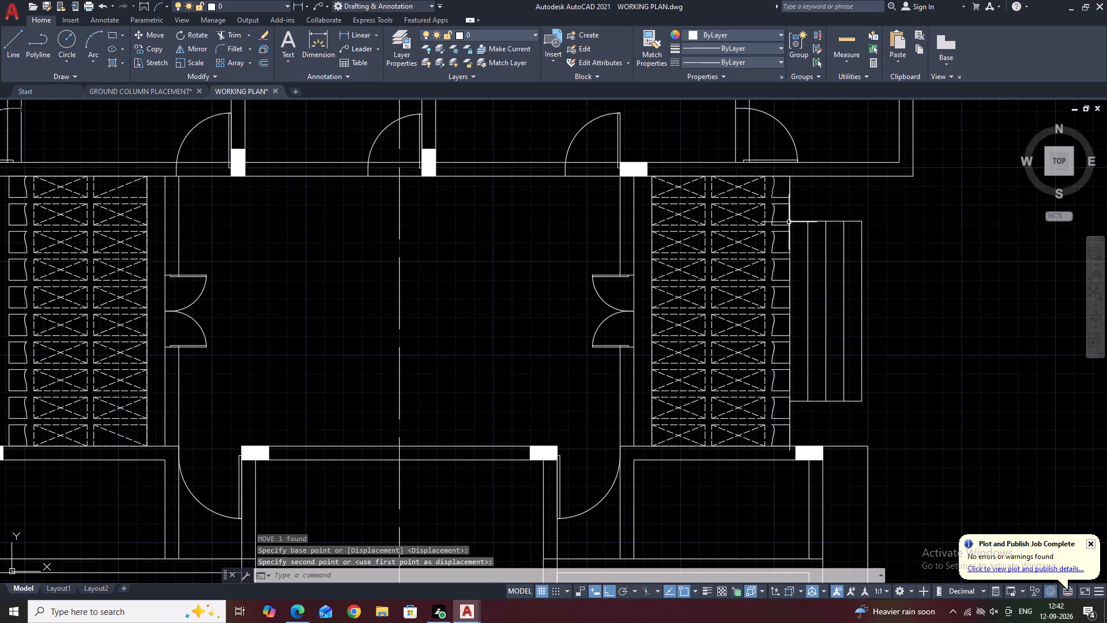
{"action": "key", "text": "Escape"}
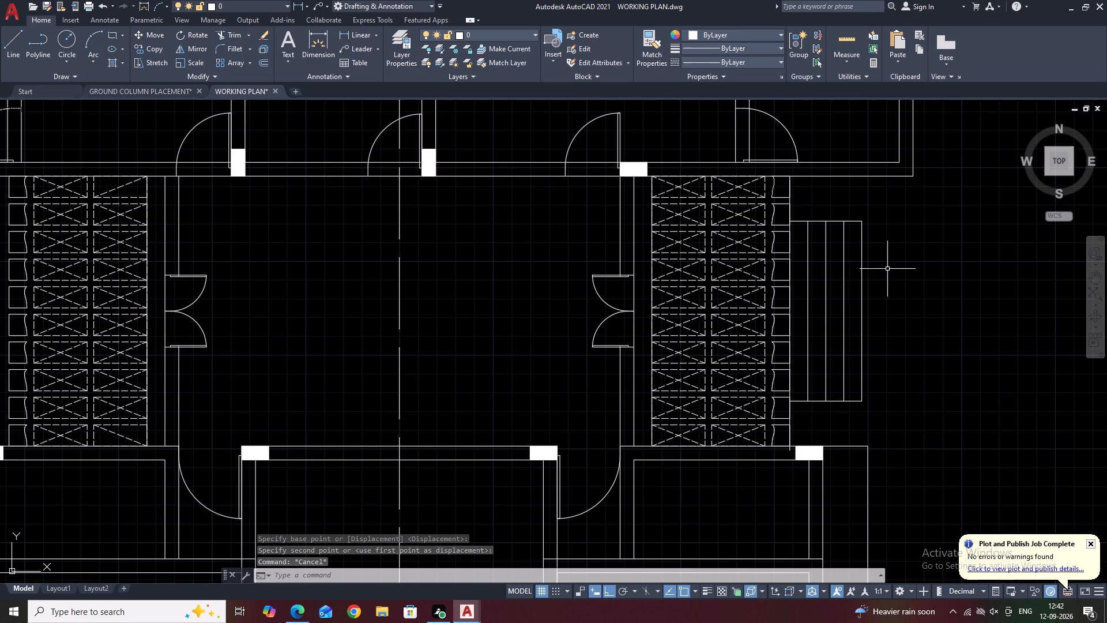
Add single-line text 4 in the tread beside the block pattern, about 109 high with 0 rotation.
{"action": "middle_click_drag", "start_coordinate": [796, 273], "coordinate": [846, 337]}
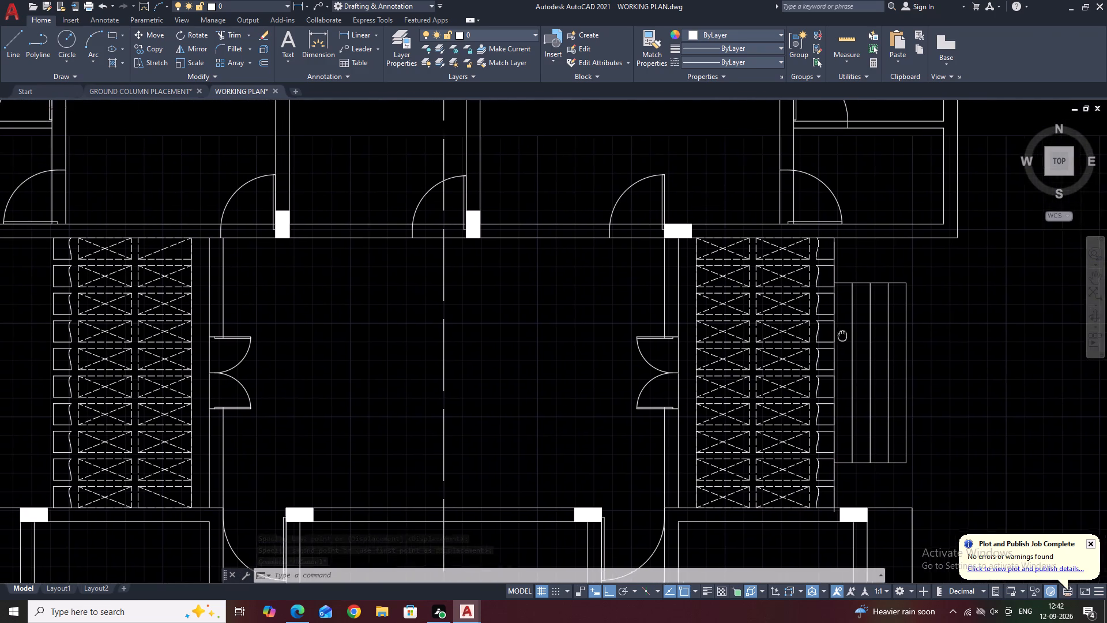
{"action": "middle_click_drag", "start_coordinate": [846, 337], "coordinate": [874, 322]}
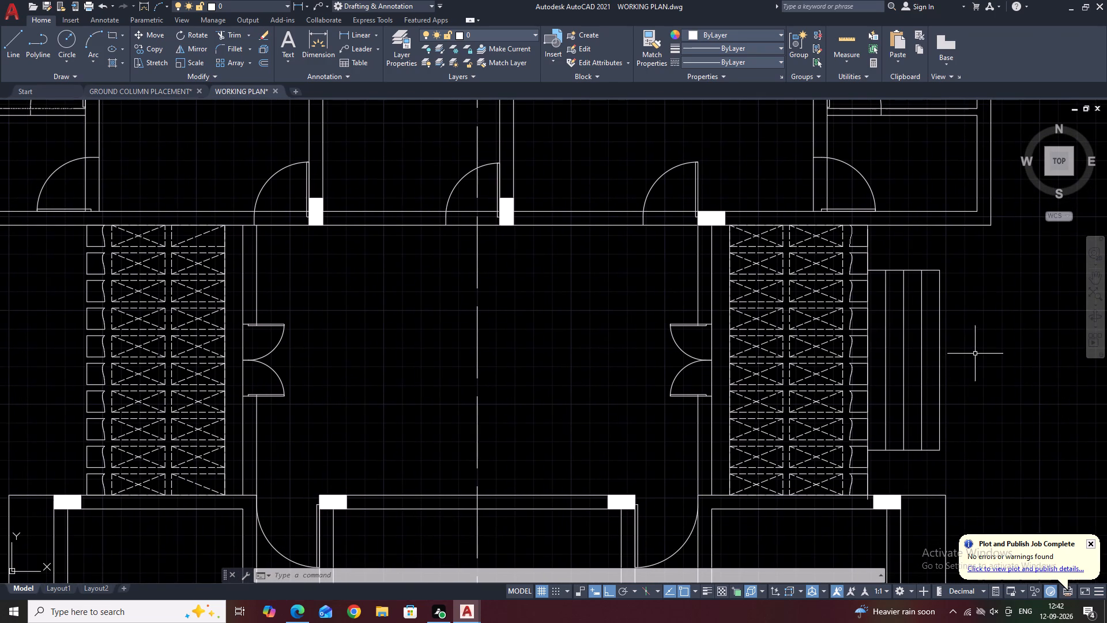
{"action": "middle_click_drag", "start_coordinate": [985, 350], "coordinate": [891, 345]}
{"action": "key", "text": "s"}
{"action": "key", "text": "Escape"}
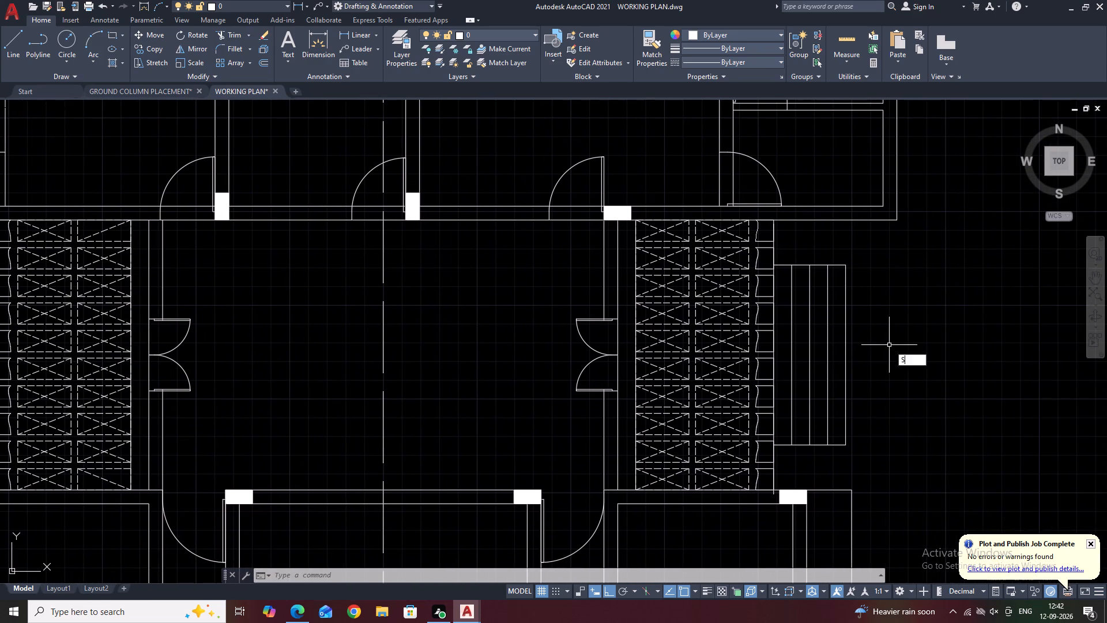
{"action": "type", "text": "DT"}
{"action": "key", "text": "space"}
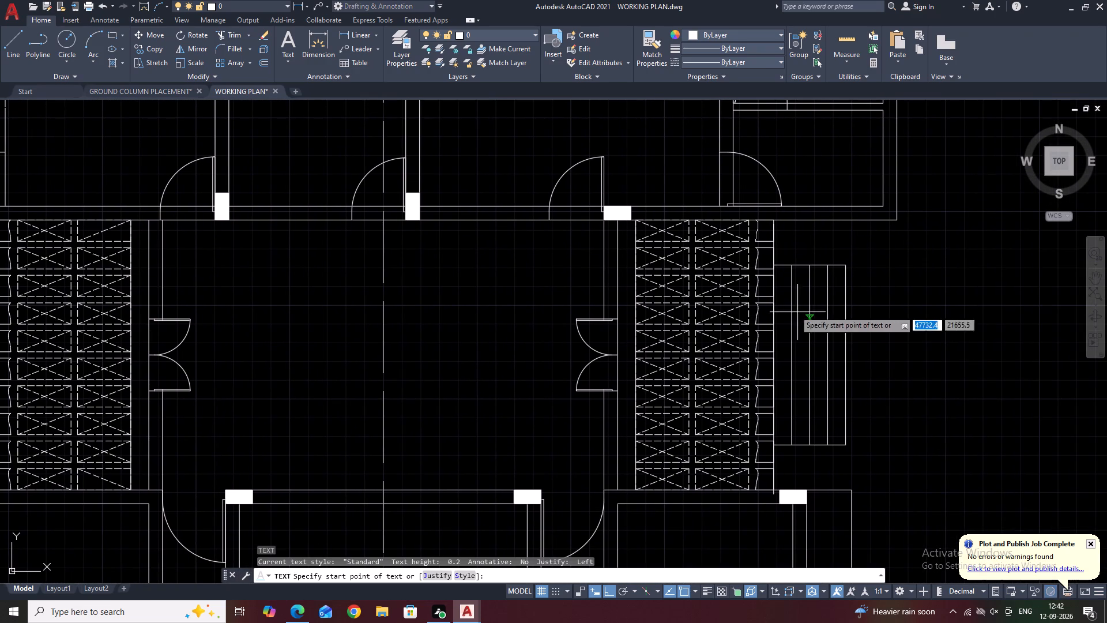
{"action": "scroll", "coordinate": [762, 282], "scroll_direction": "up", "scroll_amount": 3}
{"action": "left_click", "coordinate": [813, 297]}
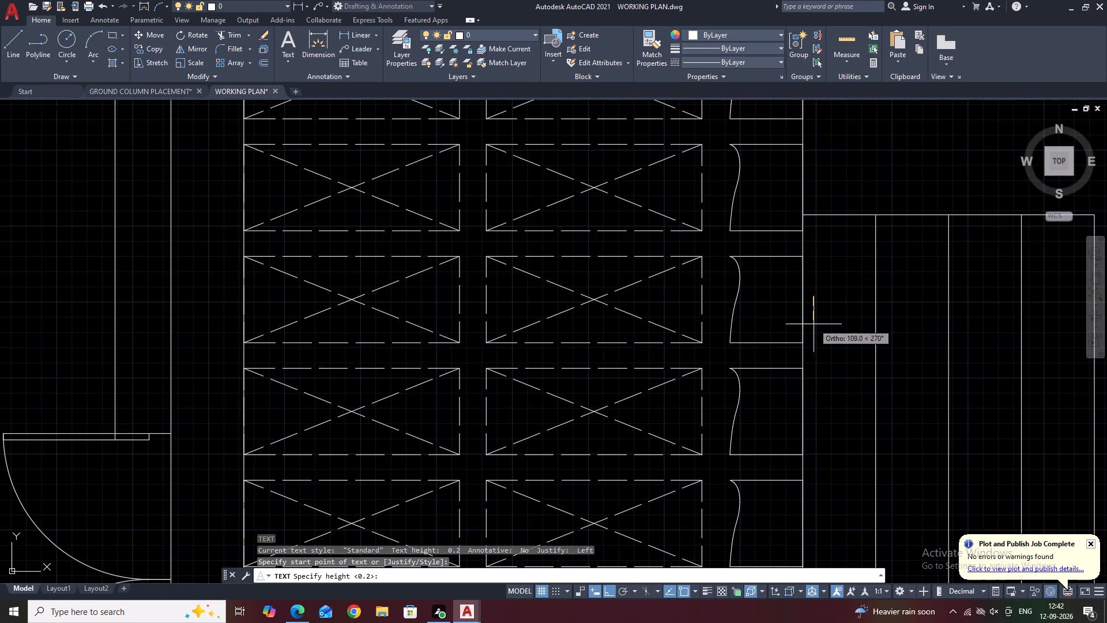
{"action": "left_click", "coordinate": [814, 324]}
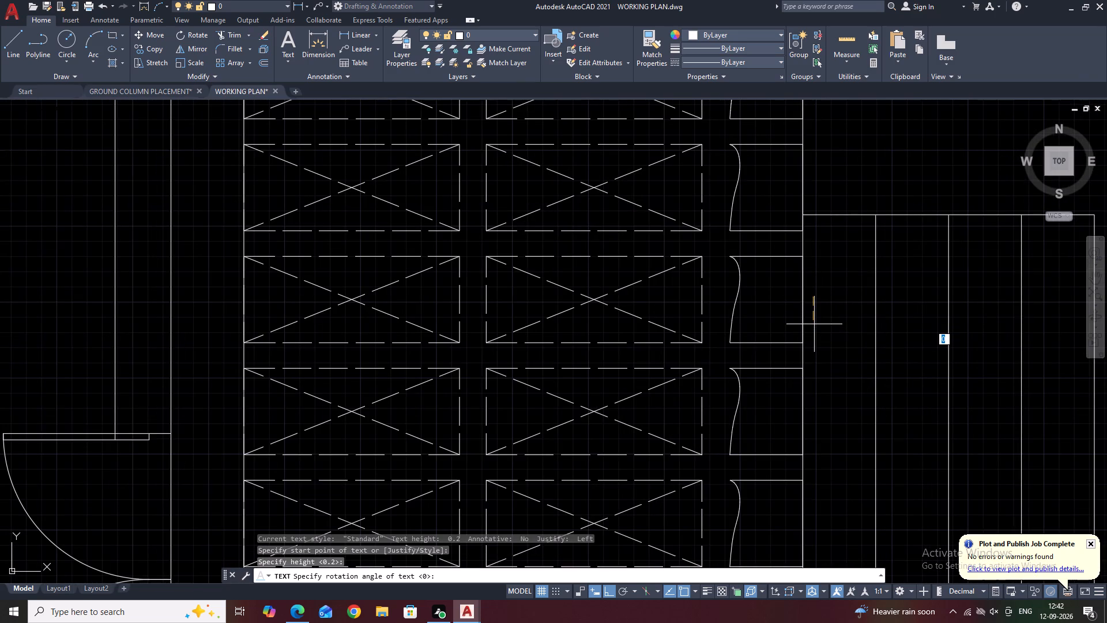
{"action": "key", "text": "0"}
{"action": "key", "text": "space"}
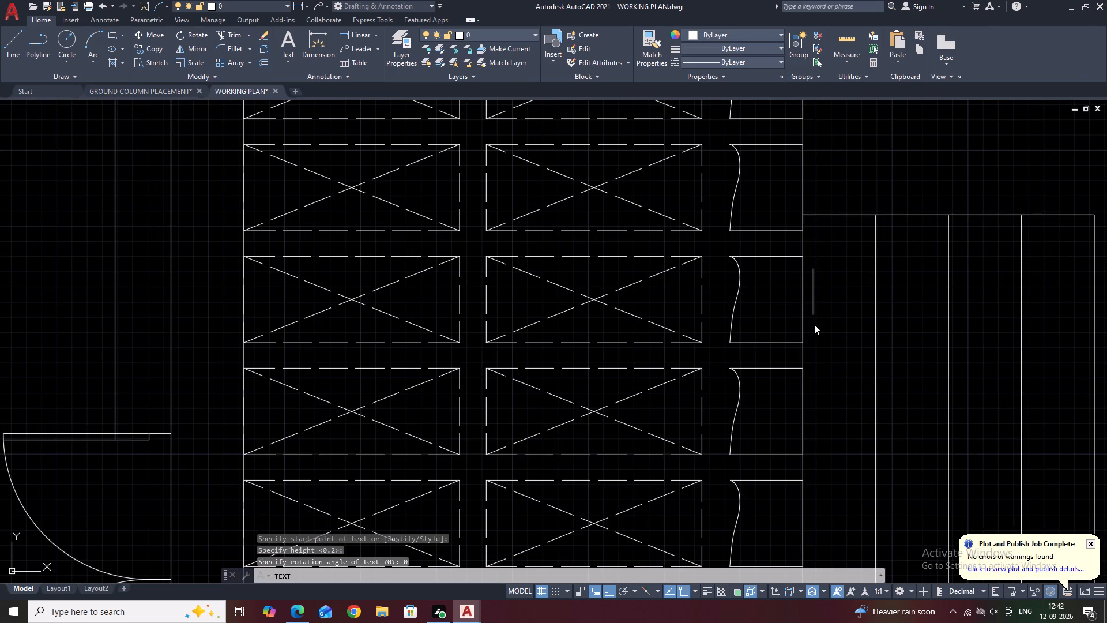
{"action": "key", "text": "1"}
{"action": "middle_click_drag", "start_coordinate": [845, 323], "coordinate": [681, 317]}
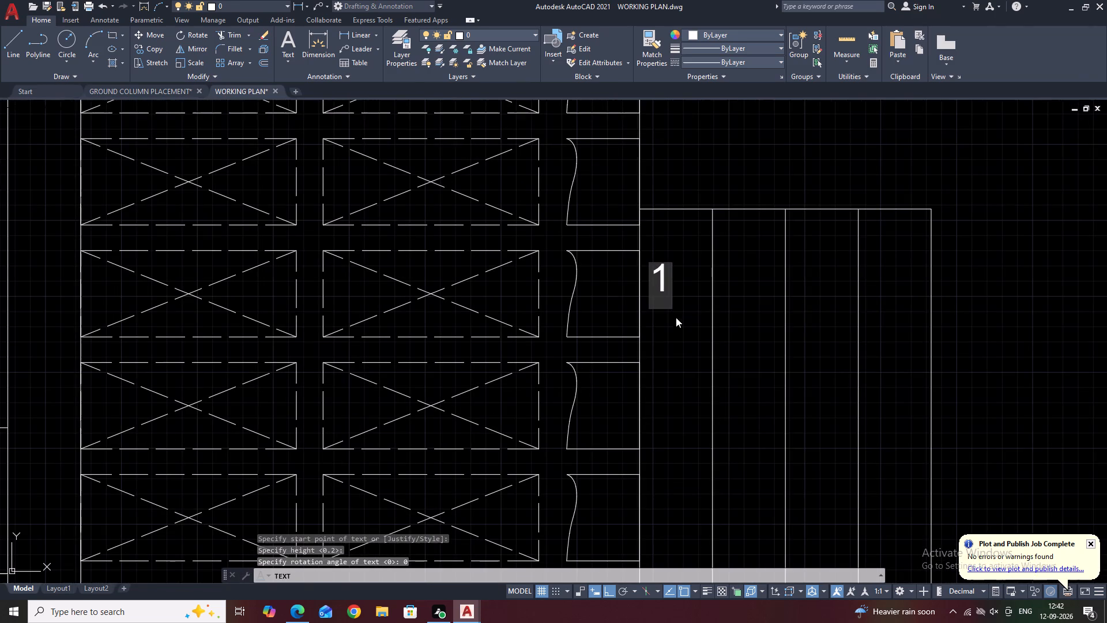
{"action": "middle_click_drag", "start_coordinate": [830, 292], "coordinate": [815, 293]}
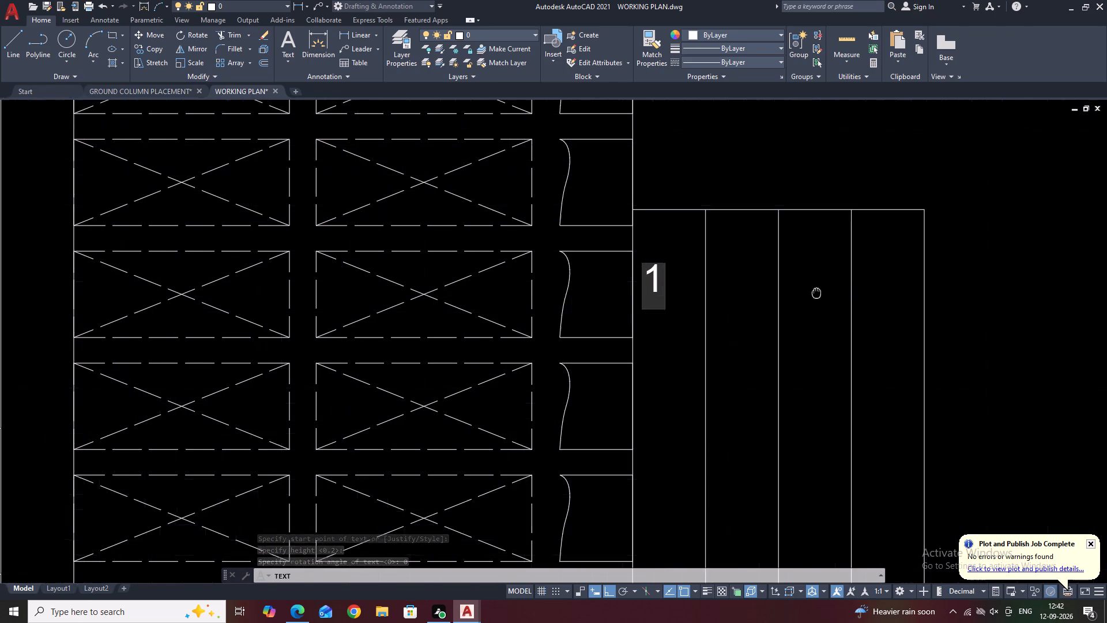
{"action": "middle_click_drag", "start_coordinate": [815, 293], "coordinate": [778, 294]}
{"action": "key", "text": "BackSpace"}
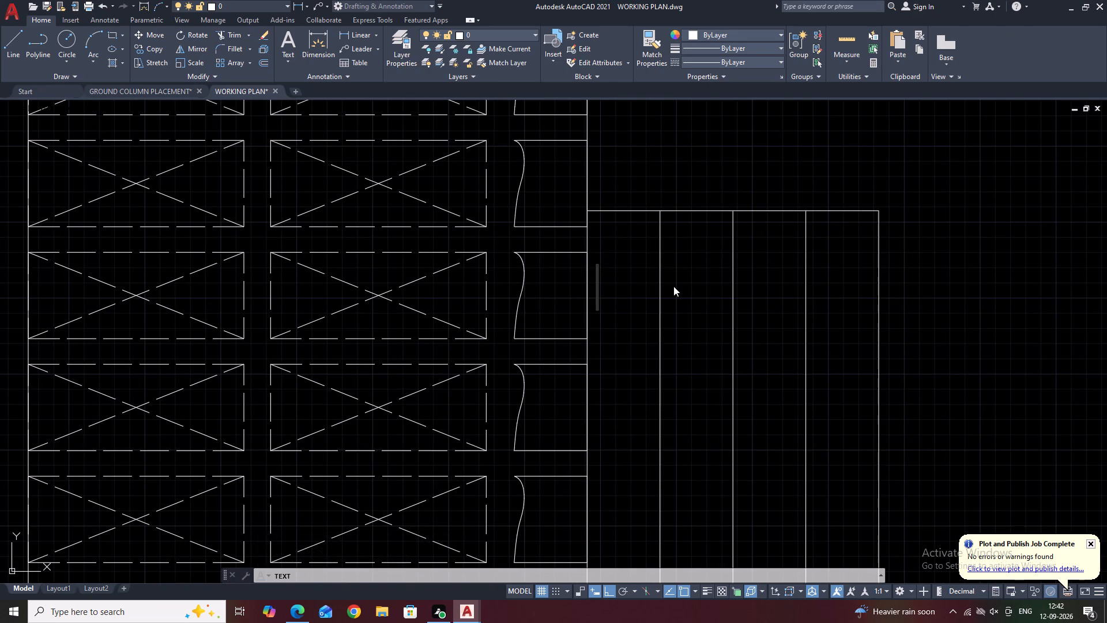
{"action": "key", "text": "5"}
{"action": "middle_click_drag", "start_coordinate": [696, 283], "coordinate": [665, 297]}
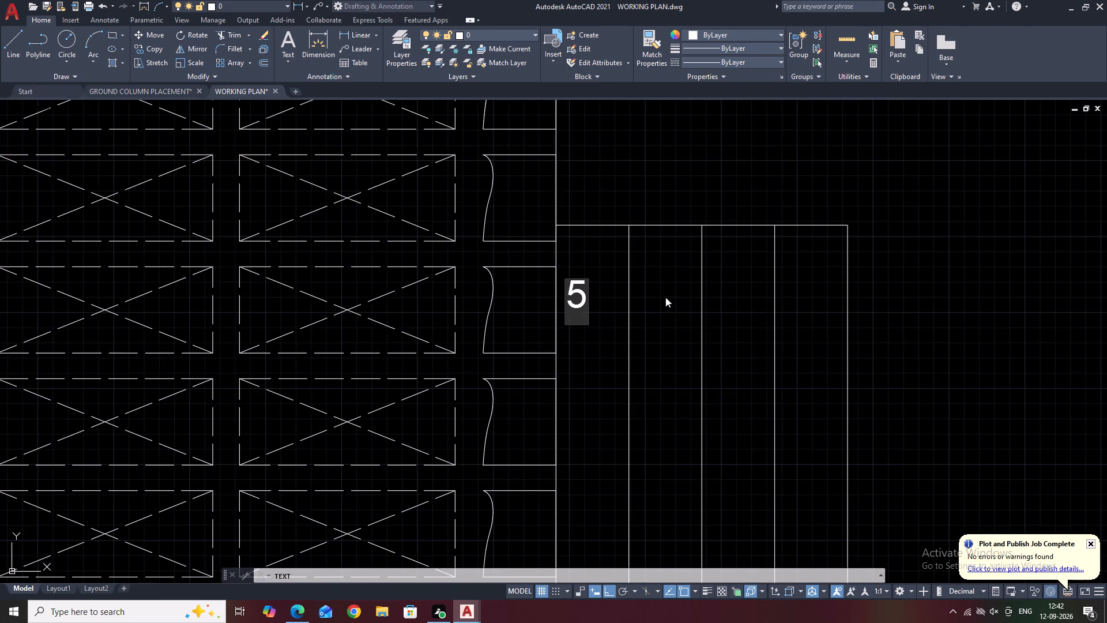
{"action": "key", "text": "BackSpace"}
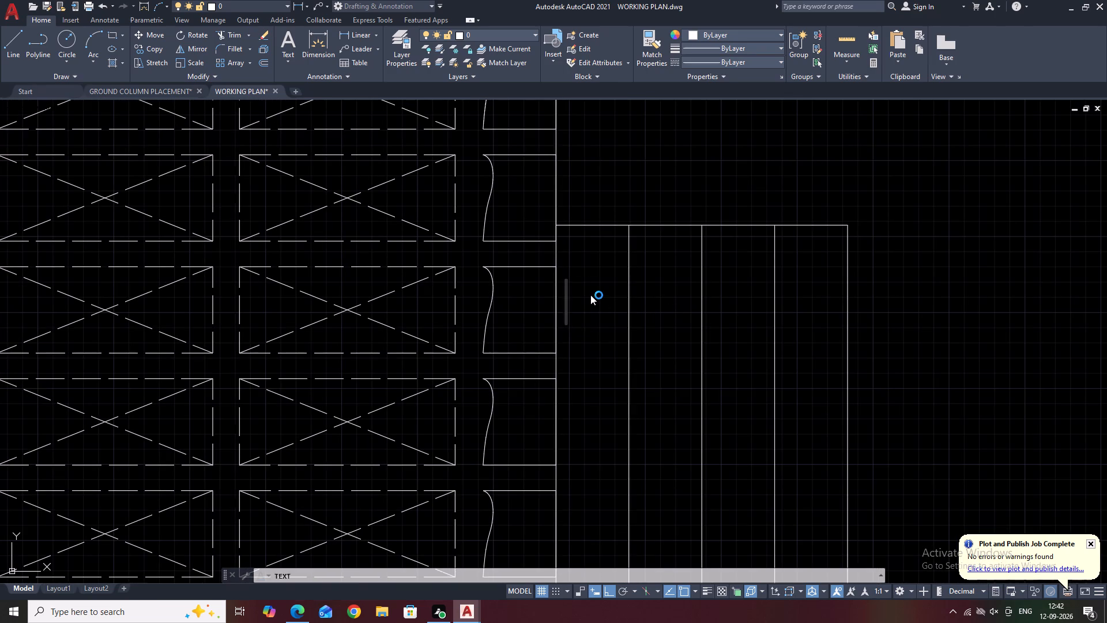
{"action": "key", "text": "4"}
Place 5 on the block pattern's outer strip, and 3, 2 and 1 in the remaining treads going outward.
{"action": "left_click", "coordinate": [535, 295]}
{"action": "key", "text": "5"}
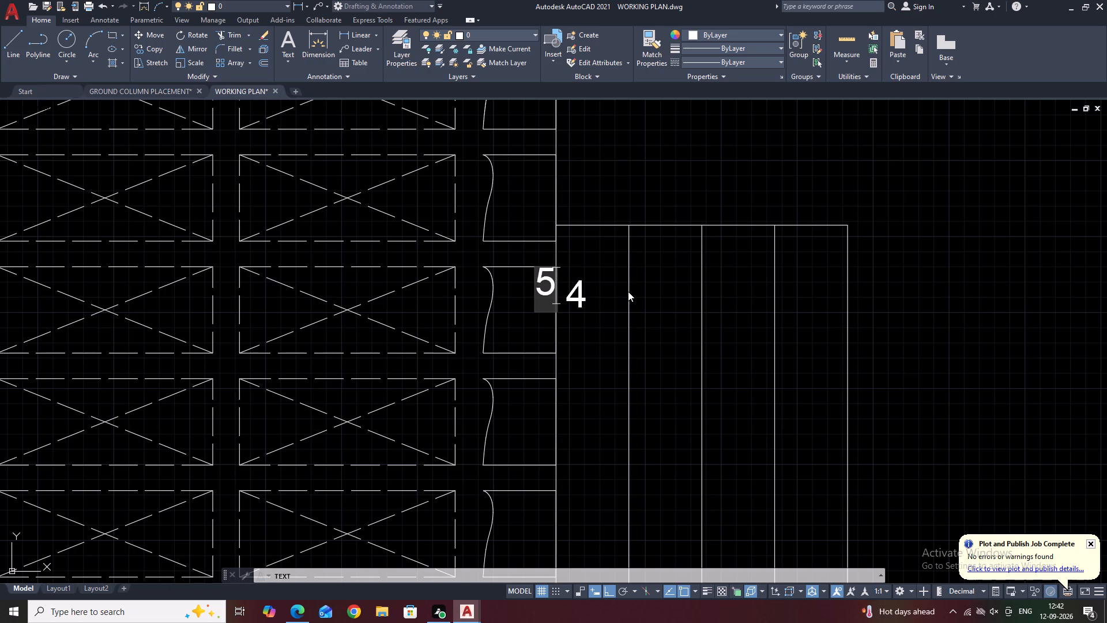
{"action": "left_click", "coordinate": [658, 283]}
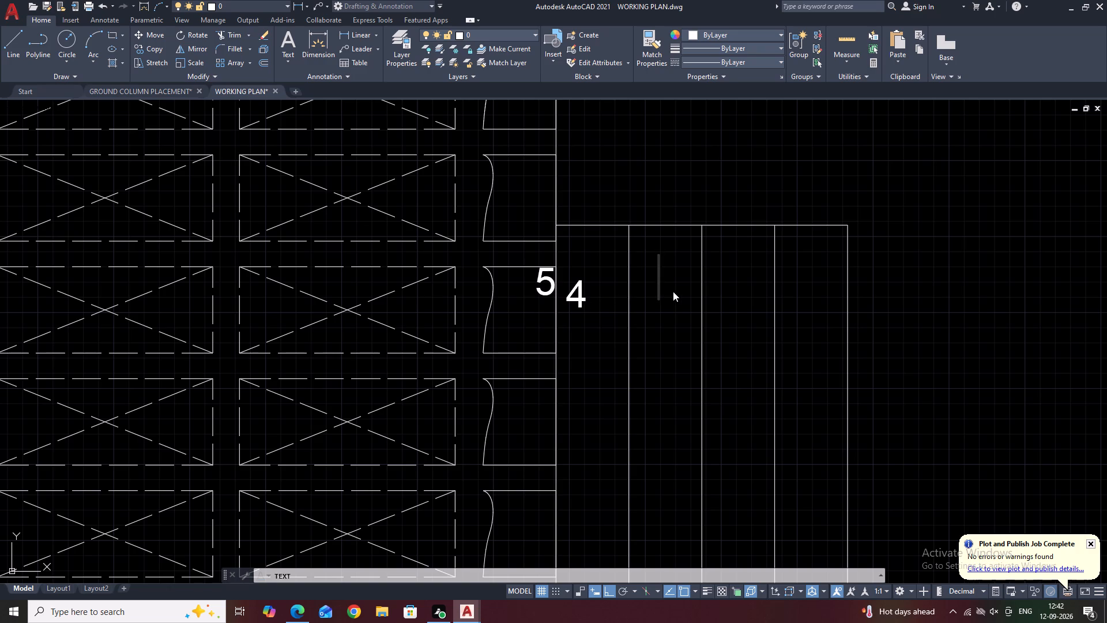
{"action": "key", "text": "3"}
{"action": "left_click", "coordinate": [732, 286]}
{"action": "key", "text": "2"}
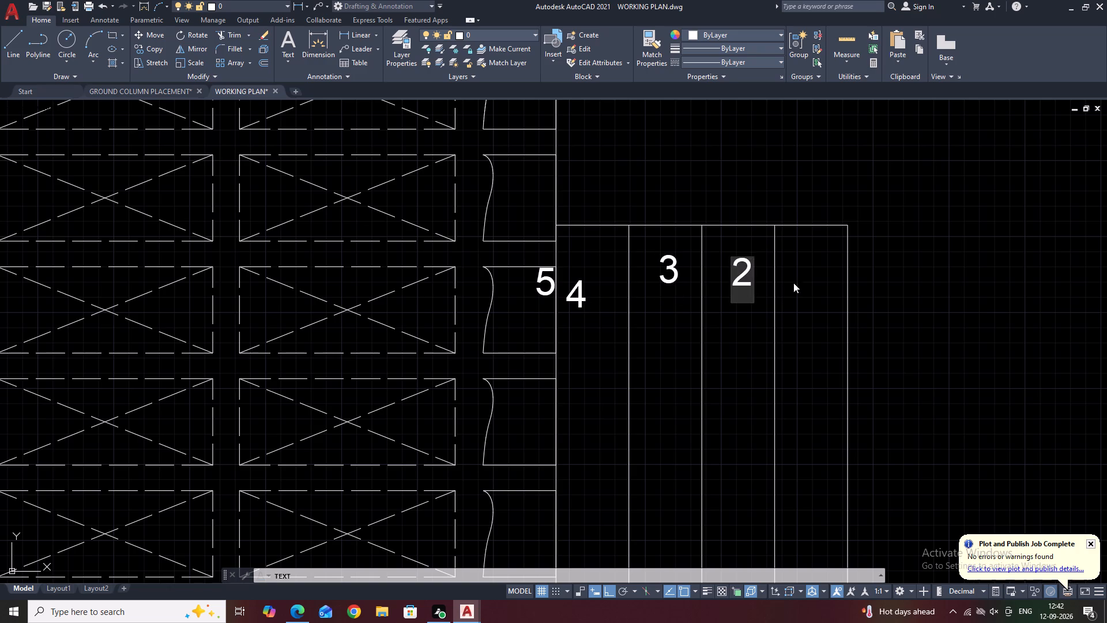
{"action": "left_click", "coordinate": [794, 283]}
{"action": "key", "text": "1"}
{"action": "left_click", "coordinate": [930, 272]}
{"action": "key", "text": "Escape"}
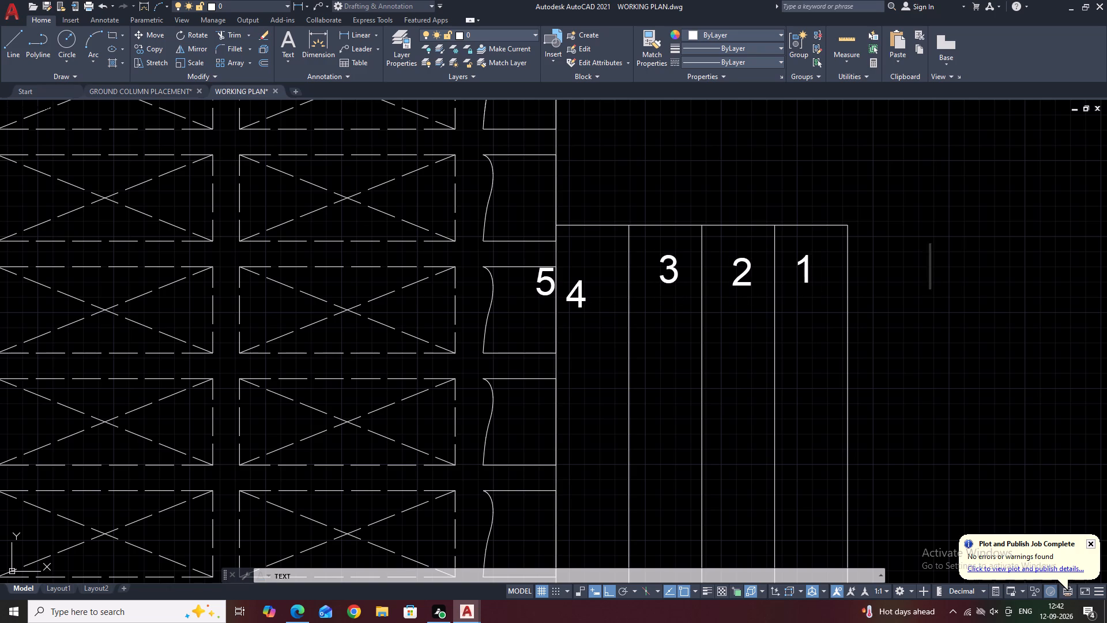
Move the number 4 straight up within its tread, closer to the height of the 3.
{"action": "middle_click_drag", "start_coordinate": [545, 297], "coordinate": [628, 299]}
{"action": "scroll", "coordinate": [673, 306], "scroll_direction": "up", "scroll_amount": 2}
{"action": "left_click_drag", "start_coordinate": [676, 310], "coordinate": [675, 303]}
{"action": "left_click", "coordinate": [620, 235]}
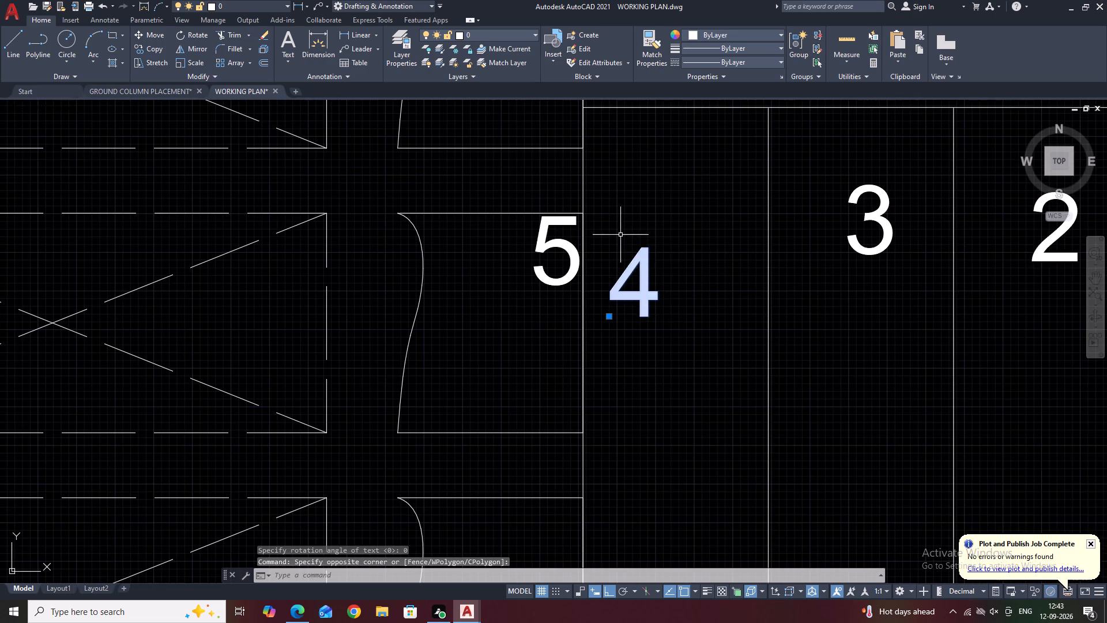
{"action": "middle_click_drag", "start_coordinate": [627, 243], "coordinate": [672, 344]}
{"action": "key", "text": "m"}
{"action": "key", "text": "space"}
{"action": "left_click", "coordinate": [736, 343]}
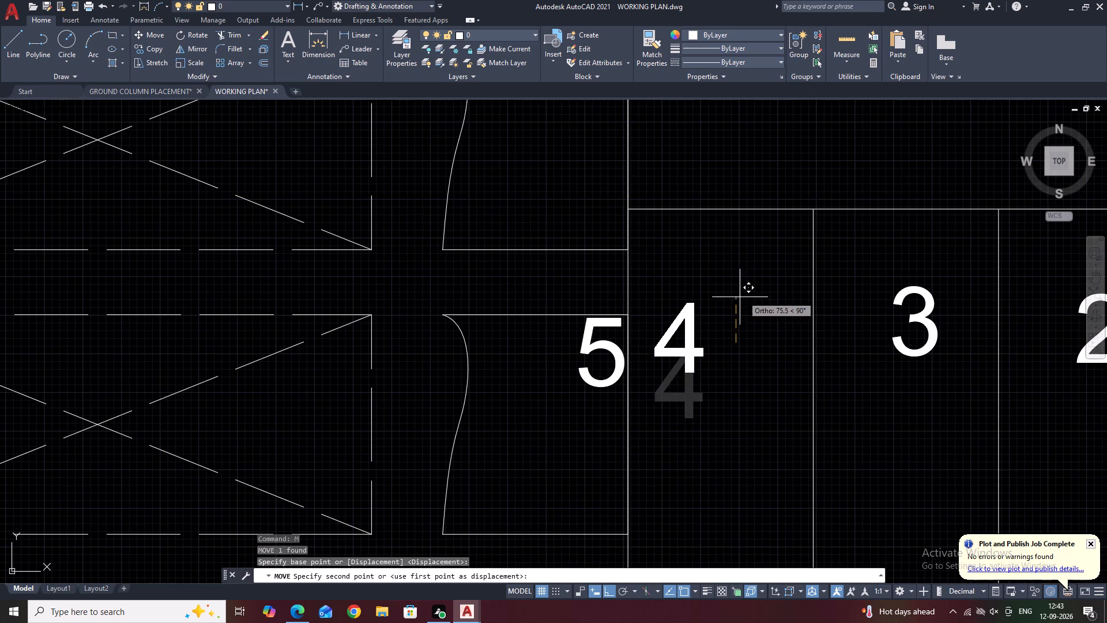
{"action": "left_click", "coordinate": [746, 294]}
Move the number 5 horizontally away from the stair's inner edge, into the block pattern's outer strip.
{"action": "left_click", "coordinate": [607, 330]}
{"action": "left_click", "coordinate": [586, 349]}
{"action": "key", "text": "m"}
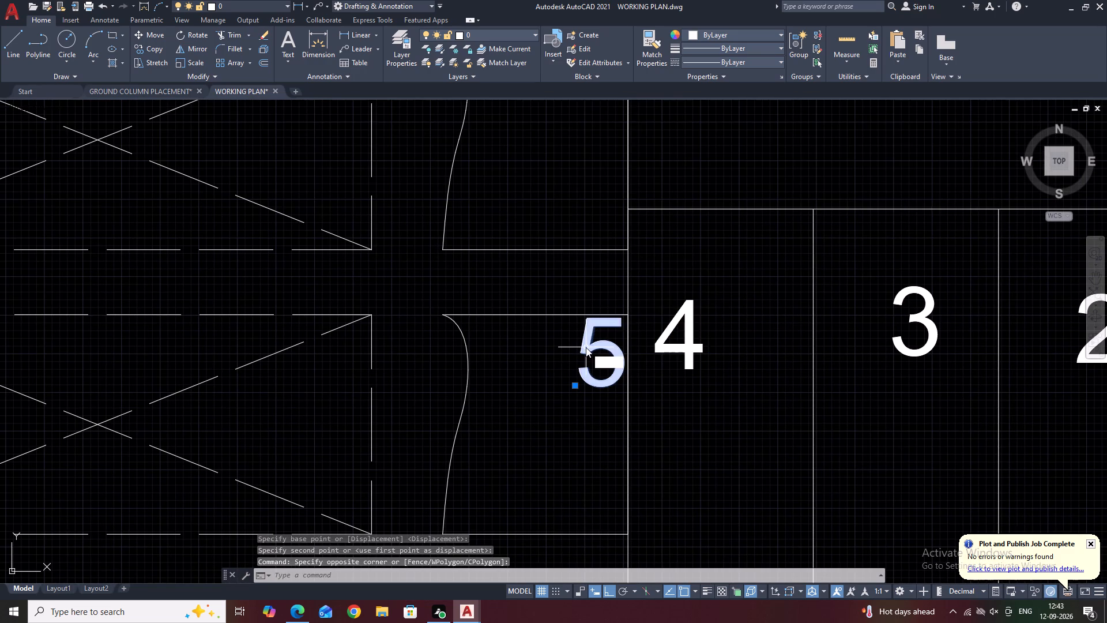
{"action": "key", "text": "space"}
{"action": "left_click", "coordinate": [586, 347]}
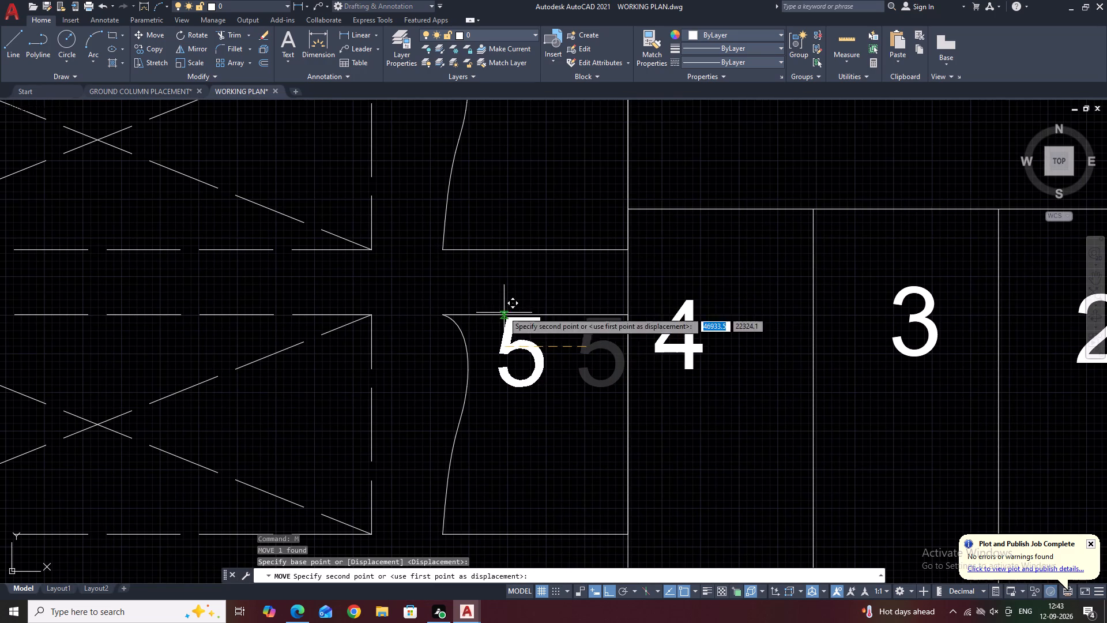
{"action": "left_click", "coordinate": [489, 302]}
{"action": "scroll", "coordinate": [612, 320], "scroll_direction": "down", "scroll_amount": 3}
{"action": "key", "text": "Escape"}
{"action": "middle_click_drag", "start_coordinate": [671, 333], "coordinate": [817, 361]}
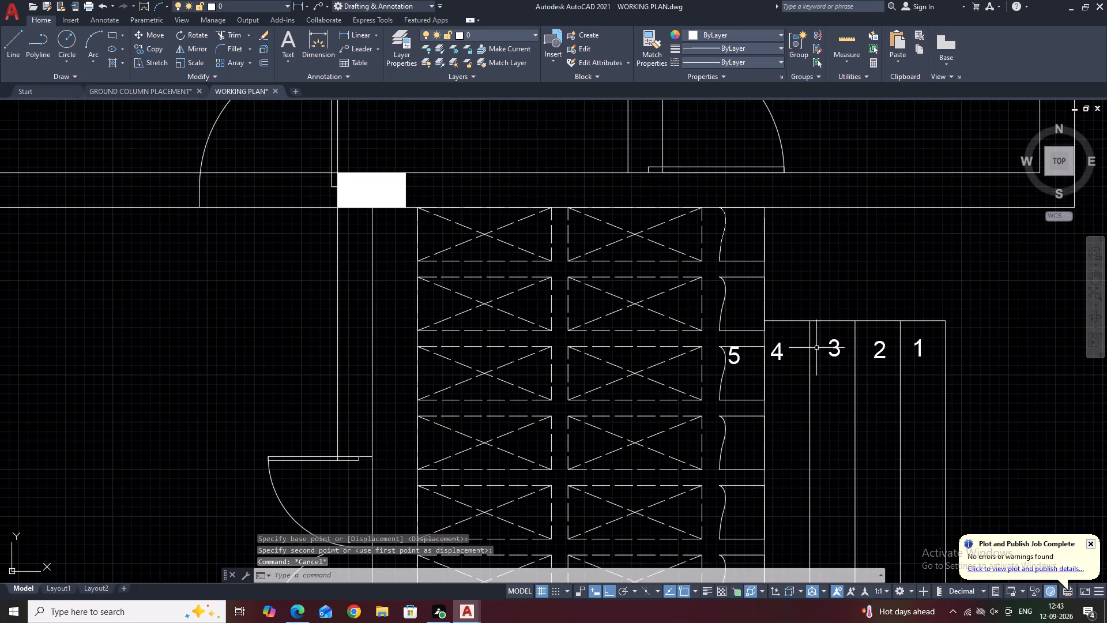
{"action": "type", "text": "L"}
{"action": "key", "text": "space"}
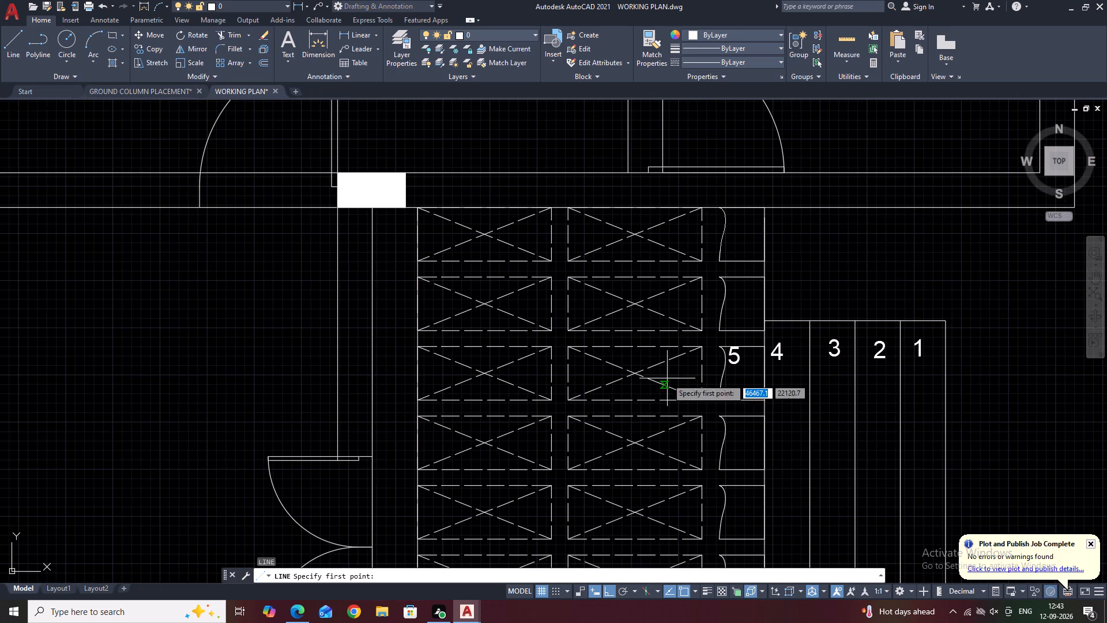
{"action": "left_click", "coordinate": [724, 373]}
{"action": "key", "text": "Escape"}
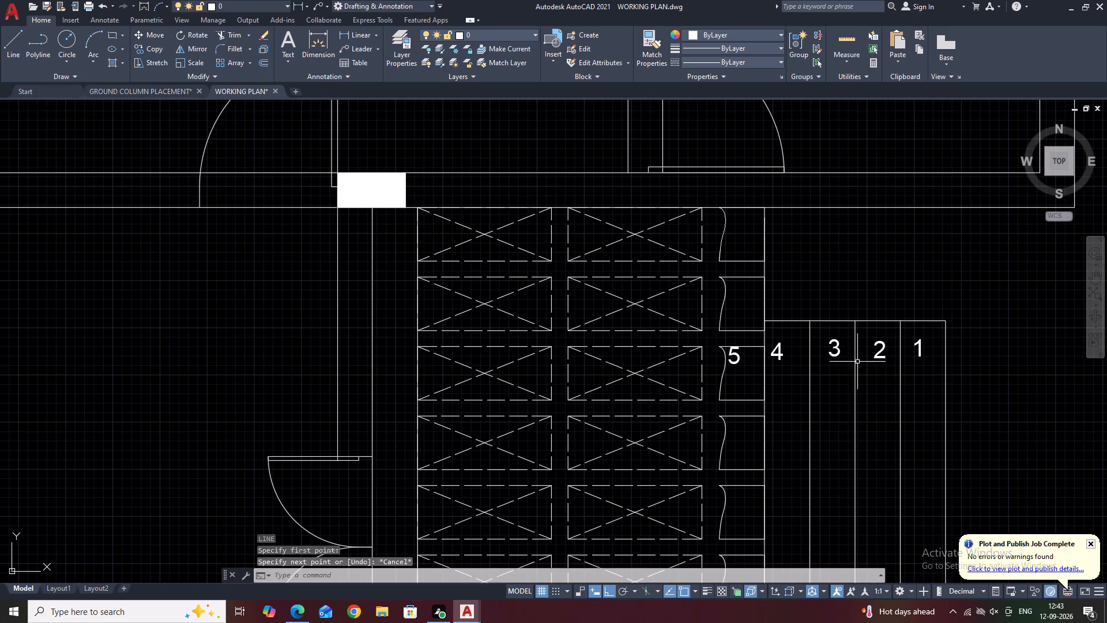
Draw a horizontal guide line from the stair's outer edge through the tread numbers into the block pattern.
{"action": "key", "text": "space"}
{"action": "left_click", "coordinate": [945, 354]}
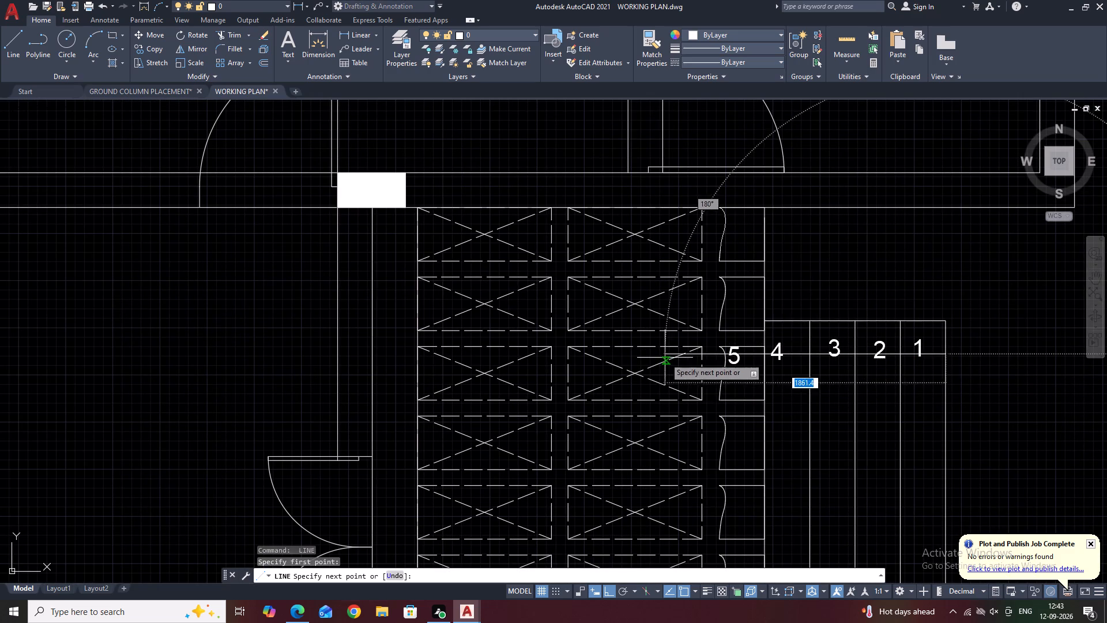
{"action": "left_click", "coordinate": [649, 353]}
{"action": "key", "text": "Escape"}
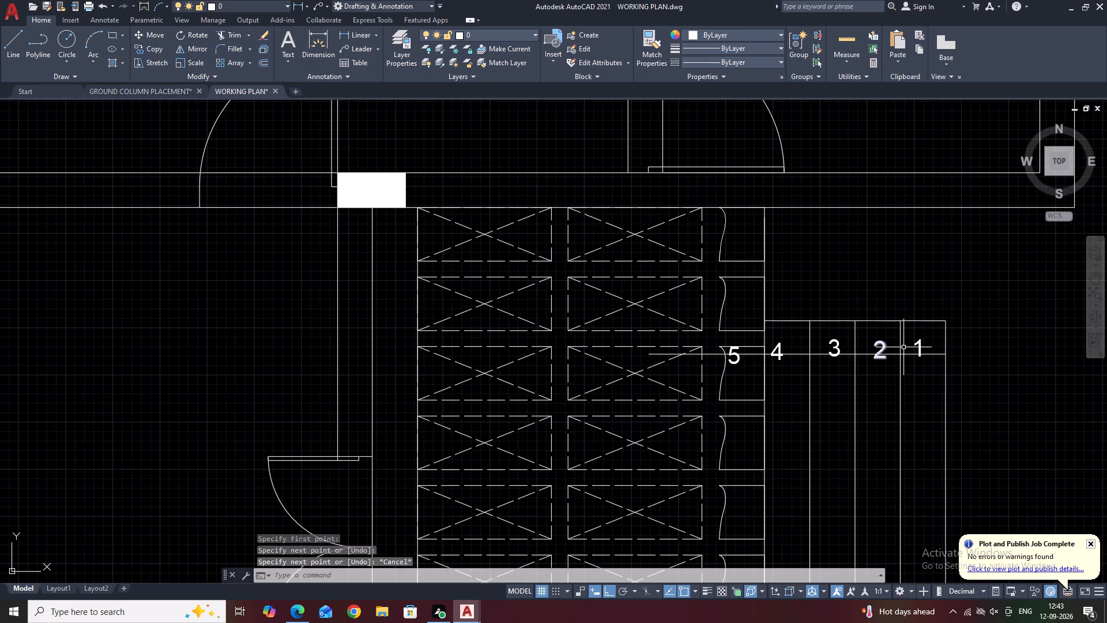
Move the number 1 slightly up so its base sits on the horizontal guide line.
{"action": "middle_click_drag", "start_coordinate": [862, 351], "coordinate": [776, 351]}
{"action": "scroll", "coordinate": [814, 350], "scroll_direction": "up", "scroll_amount": 2}
{"action": "left_click_drag", "start_coordinate": [887, 343], "coordinate": [880, 344]}
{"action": "left_click", "coordinate": [827, 332]}
{"action": "middle_click_drag", "start_coordinate": [960, 332], "coordinate": [830, 342]}
{"action": "key", "text": "m"}
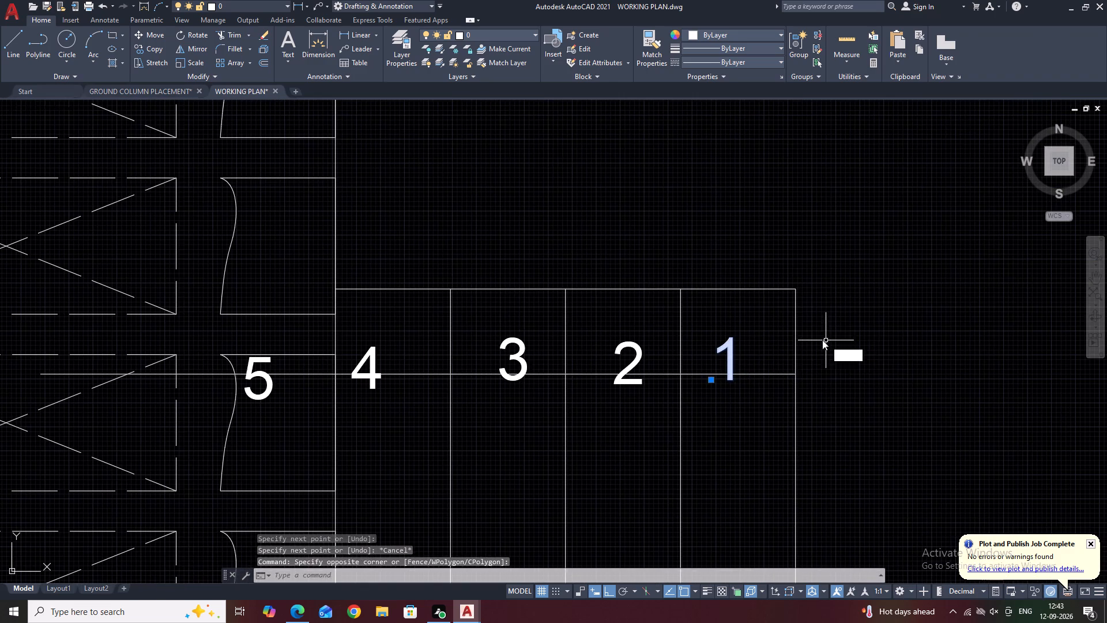
{"action": "key", "text": "space"}
{"action": "left_click", "coordinate": [763, 364]}
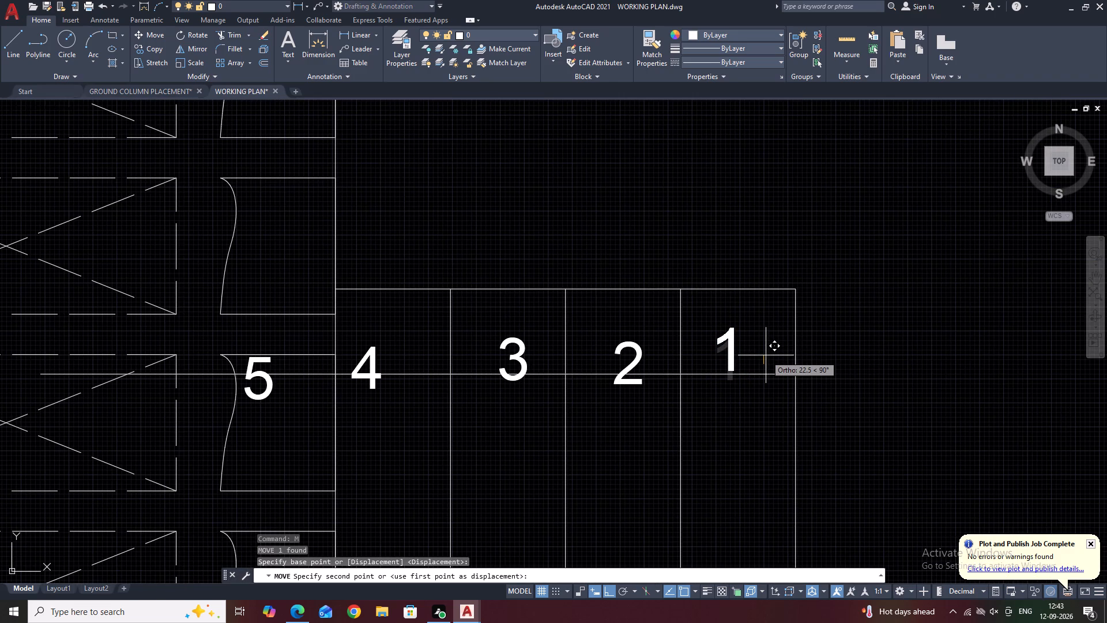
{"action": "left_click", "coordinate": [766, 357]}
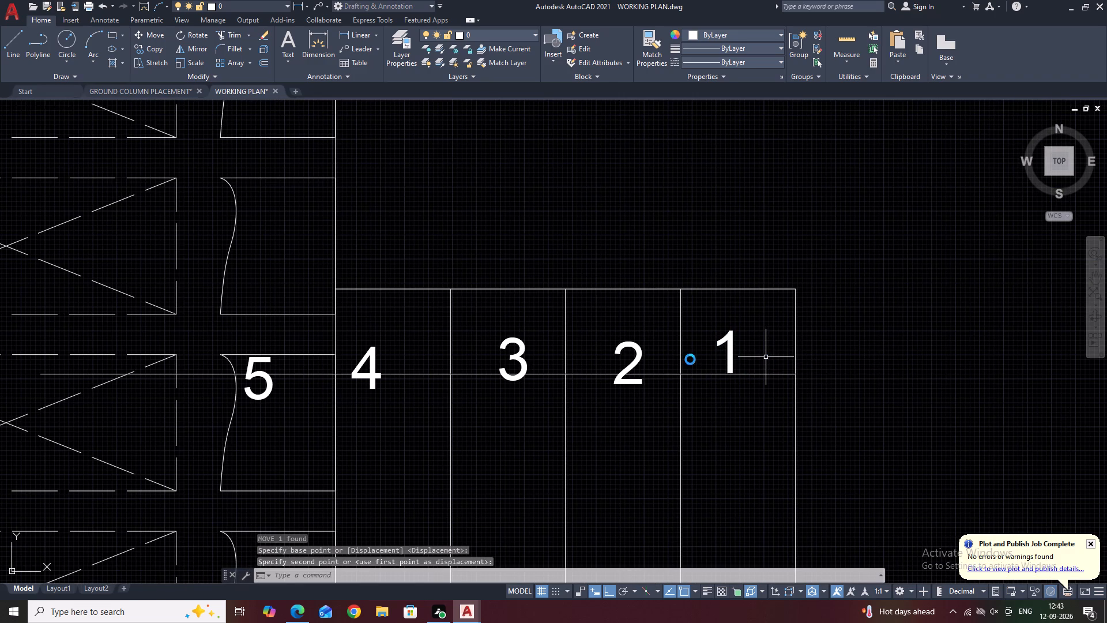
Move the number 2 up by about 27 so its base sits on the horizontal guide line.
{"action": "middle_click_drag", "start_coordinate": [656, 361], "coordinate": [765, 355]}
{"action": "middle_click_drag", "start_coordinate": [673, 360], "coordinate": [737, 357]}
{"action": "scroll", "coordinate": [805, 343], "scroll_direction": "up", "scroll_amount": 2}
{"action": "left_click", "coordinate": [837, 346]}
{"action": "left_click", "coordinate": [795, 319]}
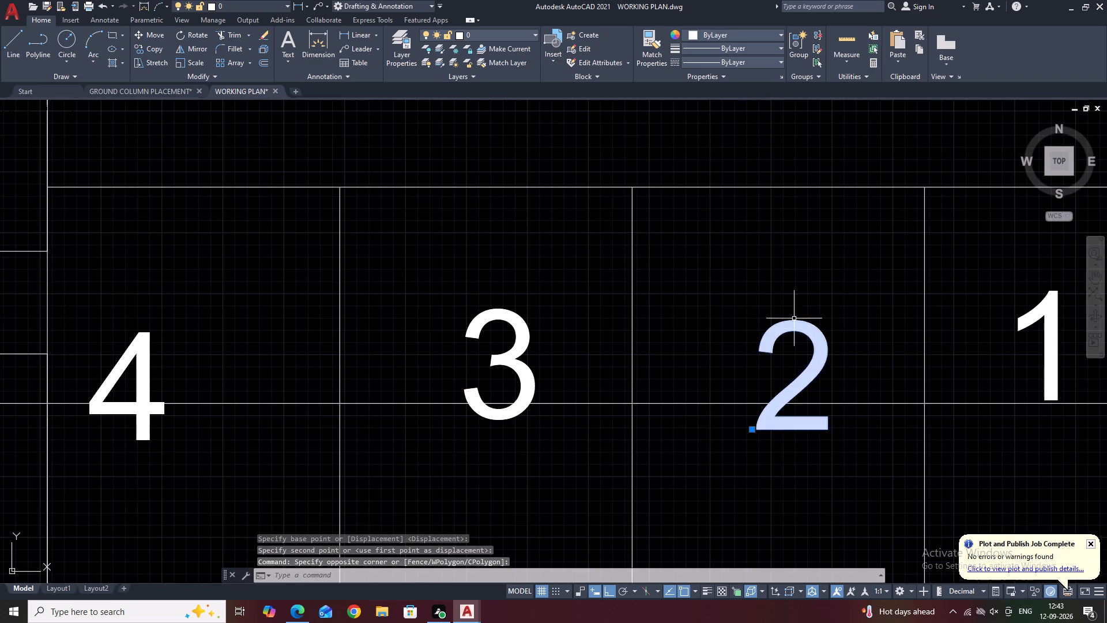
{"action": "middle_click_drag", "start_coordinate": [891, 324], "coordinate": [811, 331]}
{"action": "type", "text": "M"}
{"action": "key", "text": "space"}
{"action": "left_click", "coordinate": [797, 332]}
{"action": "left_click", "coordinate": [793, 306]}
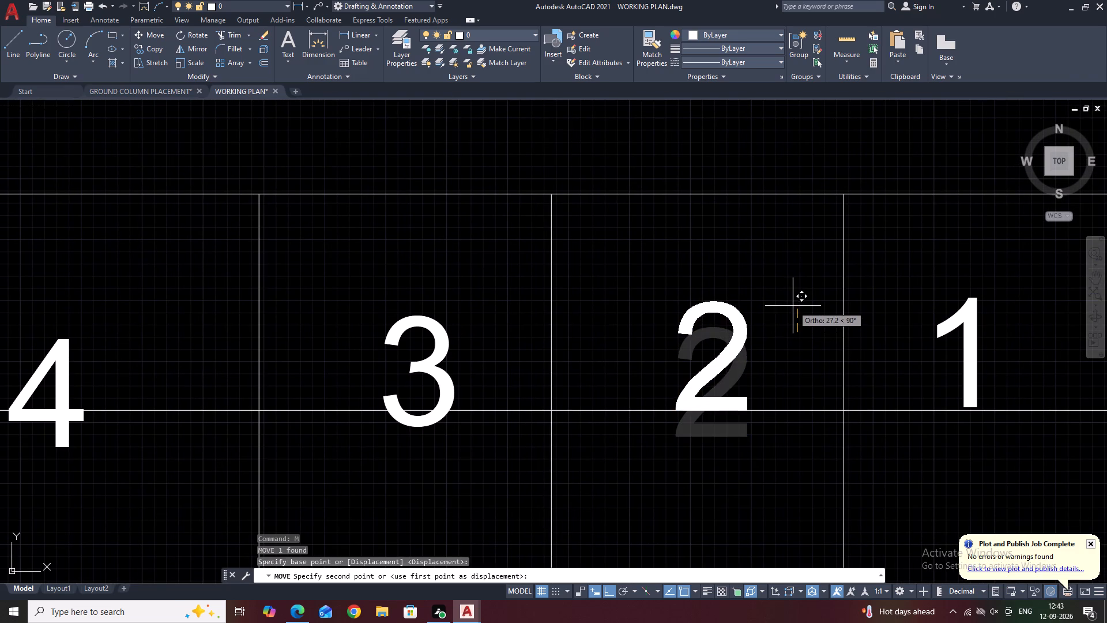
Move the number 3 up so its base sits on the horizontal guide line.
{"action": "middle_click_drag", "start_coordinate": [705, 320], "coordinate": [837, 318]}
{"action": "left_click", "coordinate": [643, 345]}
{"action": "left_click", "coordinate": [555, 331]}
{"action": "middle_click_drag", "start_coordinate": [651, 351], "coordinate": [794, 336]}
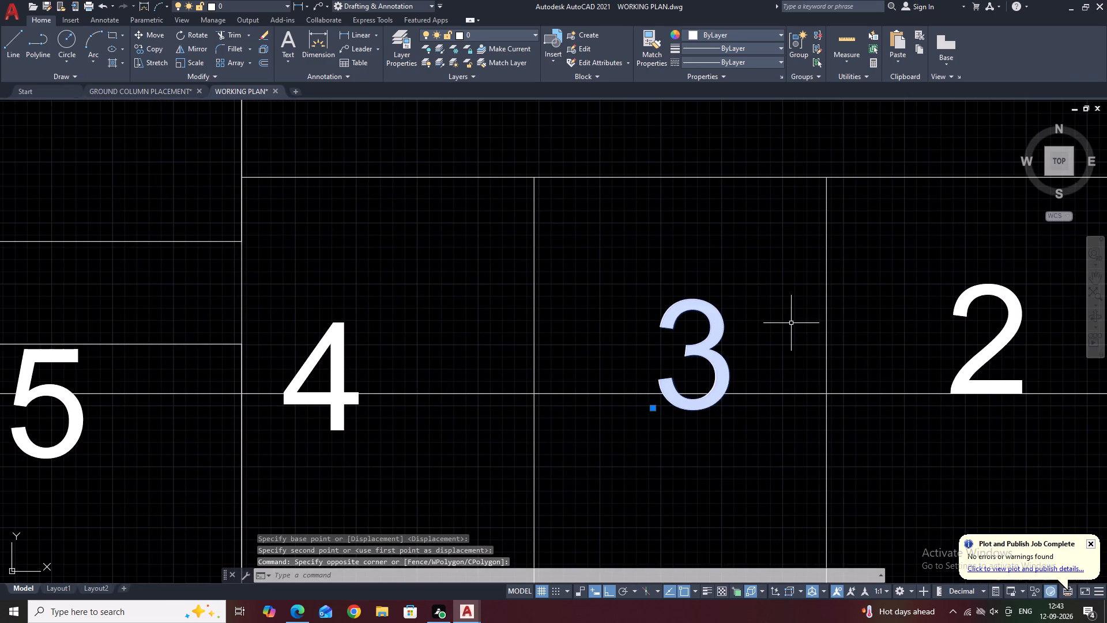
{"action": "type", "text": "M"}
{"action": "key", "text": "space"}
{"action": "left_click", "coordinate": [767, 323]}
{"action": "left_click", "coordinate": [768, 303]}
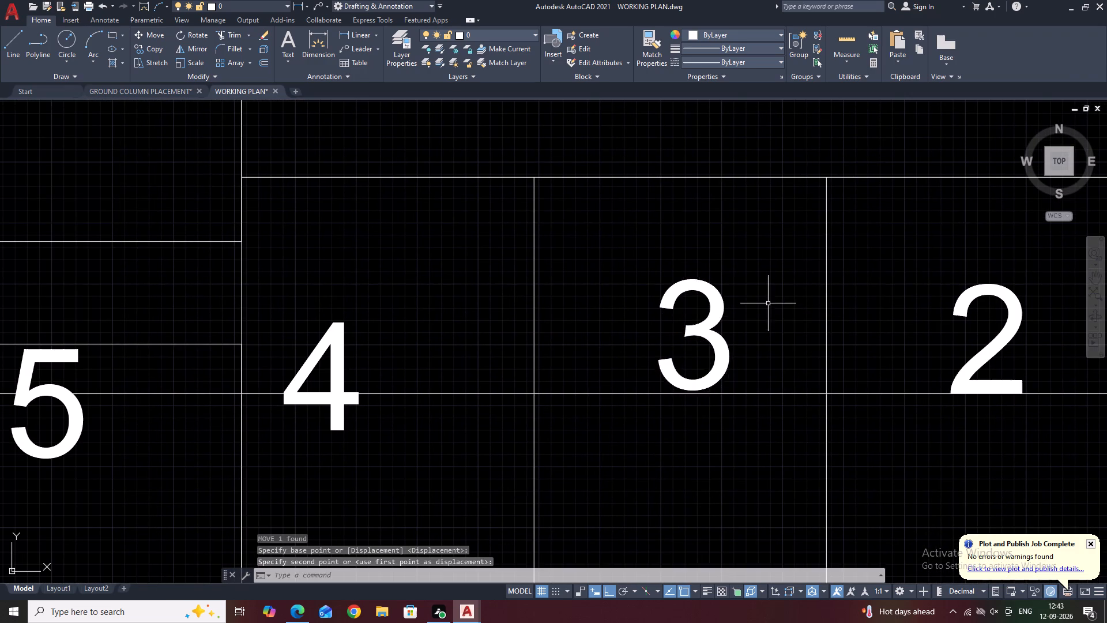
Move the number 4 up onto the horizontal guide line.
{"action": "middle_click_drag", "start_coordinate": [704, 320], "coordinate": [864, 322]}
{"action": "left_click", "coordinate": [532, 325]}
{"action": "left_click", "coordinate": [492, 314]}
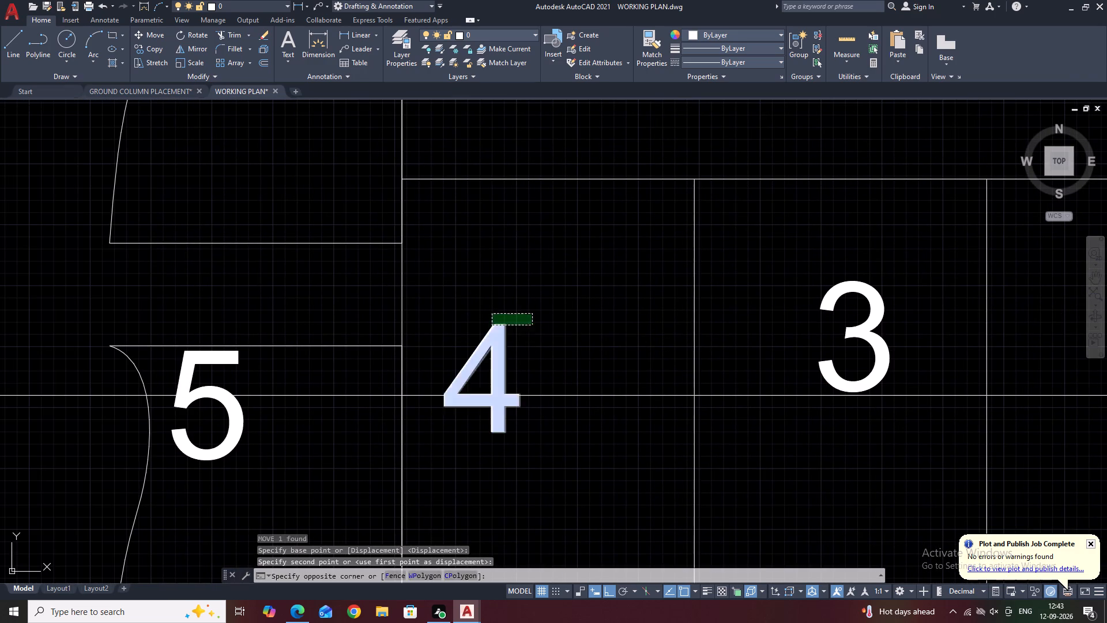
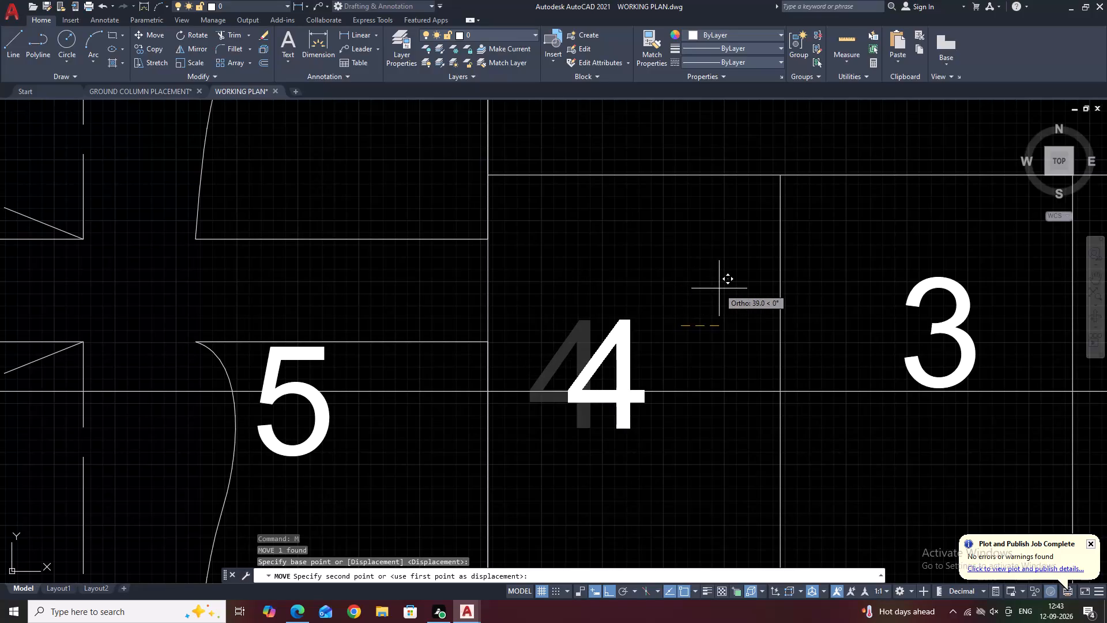
Move the number 4 up and slightly right so its base sits on the guide line, centred in its tread.
{"action": "key", "text": "F8"}
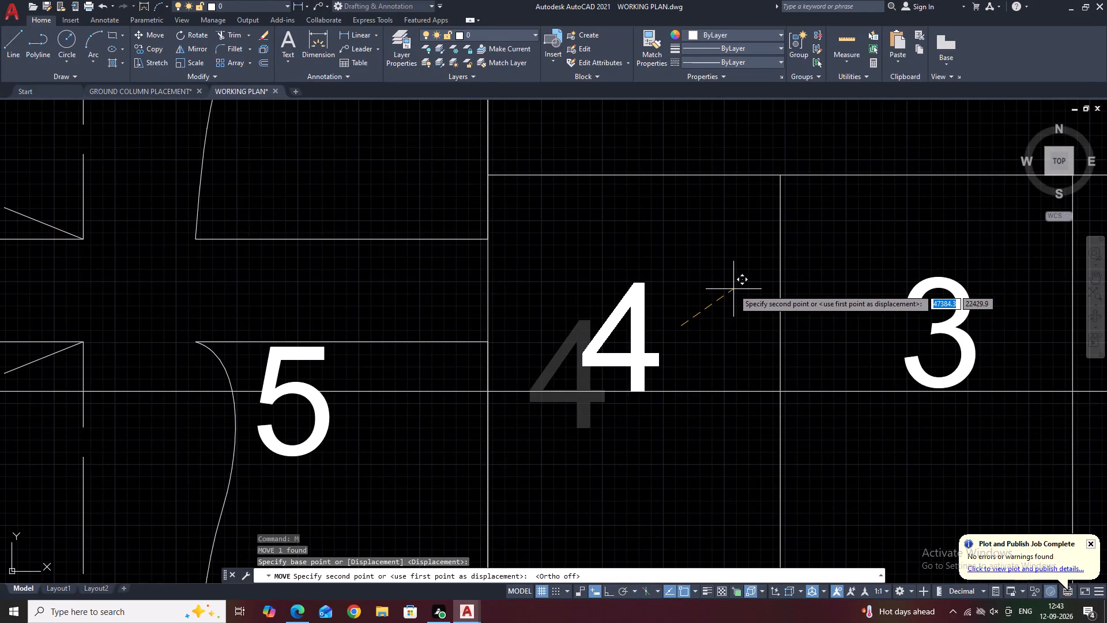
{"action": "left_click", "coordinate": [739, 287]}
Move the number 5 up and slightly right so its base sits on the horizontal guide line.
{"action": "scroll", "coordinate": [582, 341], "scroll_direction": "down", "scroll_amount": 1}
{"action": "middle_click_drag", "start_coordinate": [650, 354], "coordinate": [773, 354]}
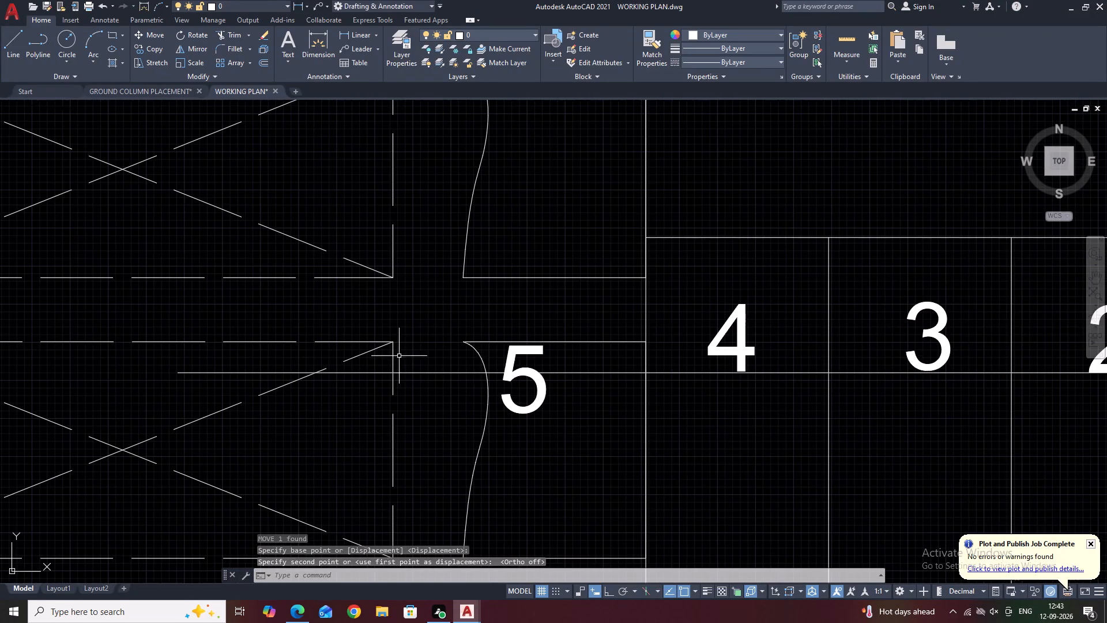
{"action": "left_click", "coordinate": [516, 352]}
{"action": "type", "text": "M"}
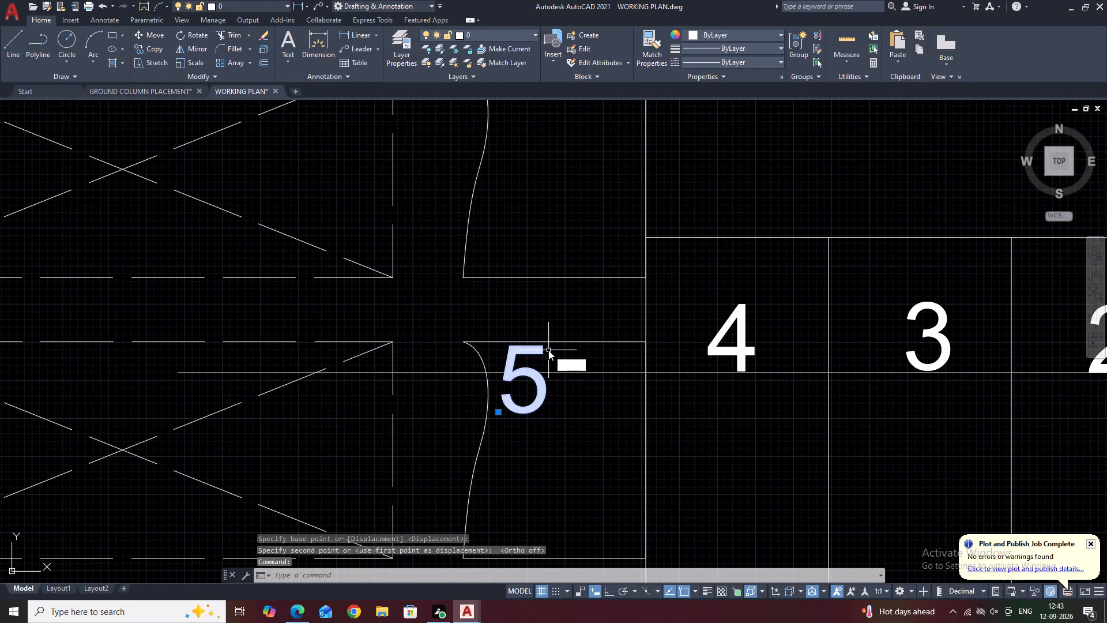
{"action": "key", "text": "space"}
{"action": "left_click", "coordinate": [558, 354]}
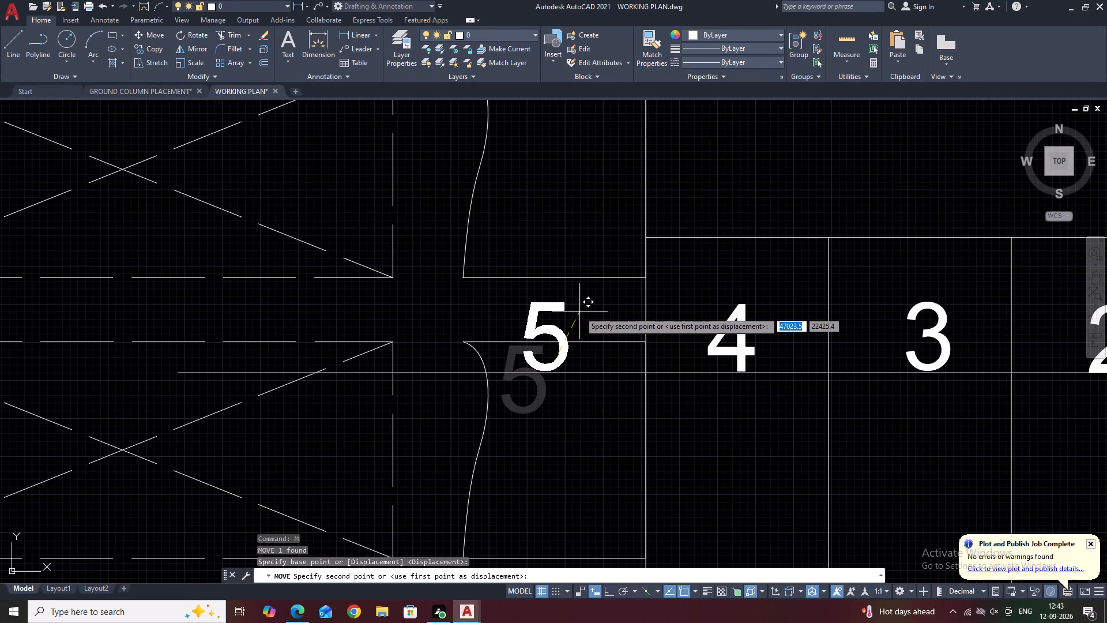
{"action": "left_click", "coordinate": [579, 311]}
Delete the horizontal guide line running under the tread numbers.
{"action": "middle_click_drag", "start_coordinate": [466, 314], "coordinate": [250, 346]}
{"action": "middle_click_drag", "start_coordinate": [538, 324], "coordinate": [125, 306]}
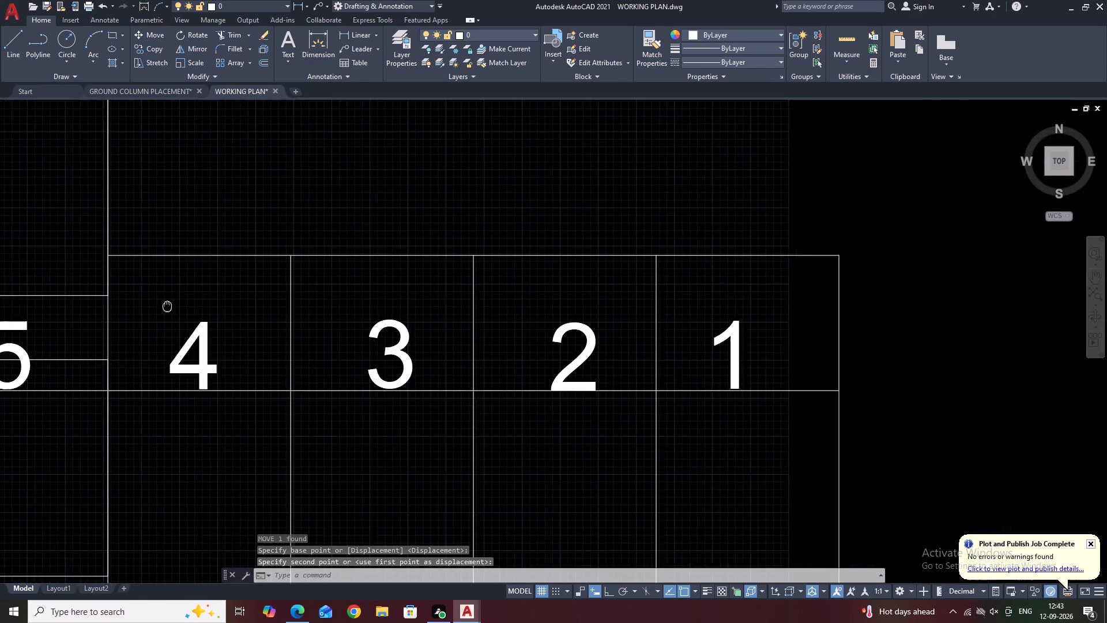
{"action": "middle_click_drag", "start_coordinate": [518, 310], "coordinate": [487, 309]}
{"action": "left_click", "coordinate": [665, 386]}
{"action": "left_click", "coordinate": [653, 349]}
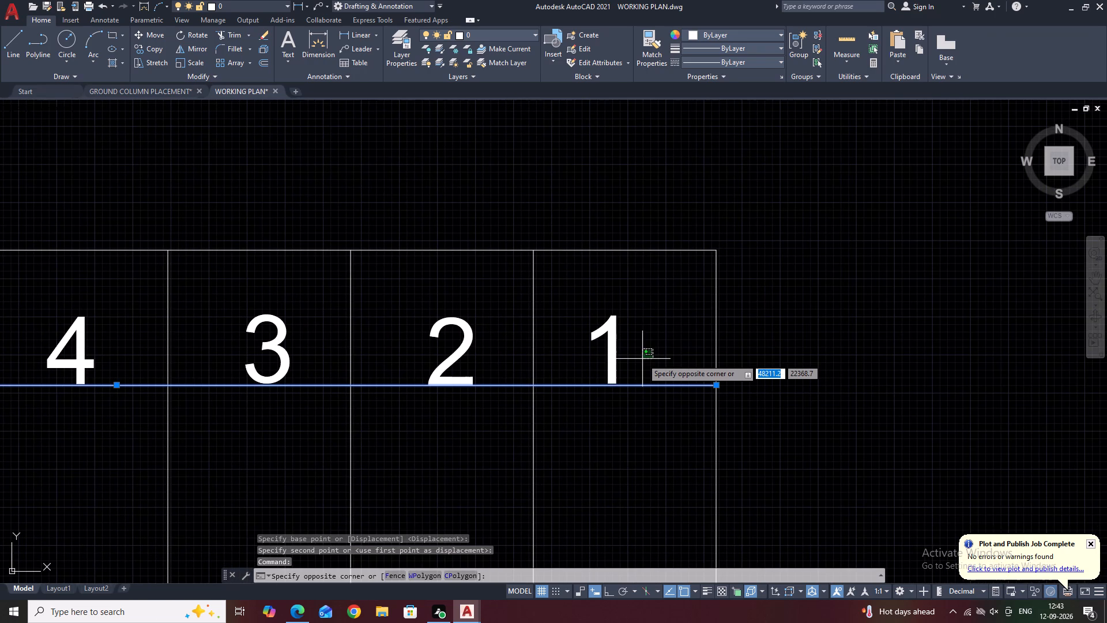
{"action": "key", "text": "Delete"}
{"action": "key", "text": "Escape"}
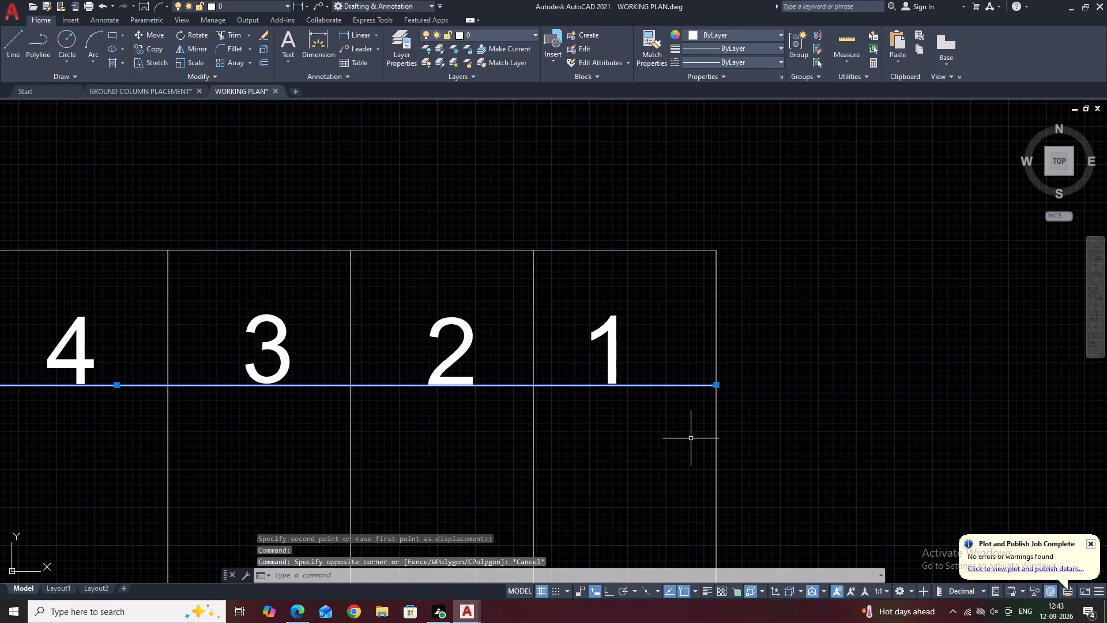
{"action": "key", "text": "Delete"}
Move the tread numbers 1 to 5 together slightly down and right, keeping them in one row.
{"action": "middle_click_drag", "start_coordinate": [653, 369], "coordinate": [824, 363]}
{"action": "scroll", "coordinate": [677, 386], "scroll_direction": "down", "scroll_amount": 1}
{"action": "middle_click_drag", "start_coordinate": [489, 394], "coordinate": [755, 344]}
{"action": "middle_click_drag", "start_coordinate": [611, 428], "coordinate": [771, 382]}
{"action": "middle_click_drag", "start_coordinate": [675, 450], "coordinate": [732, 410]}
{"action": "scroll", "coordinate": [700, 436], "scroll_direction": "down", "scroll_amount": 1}
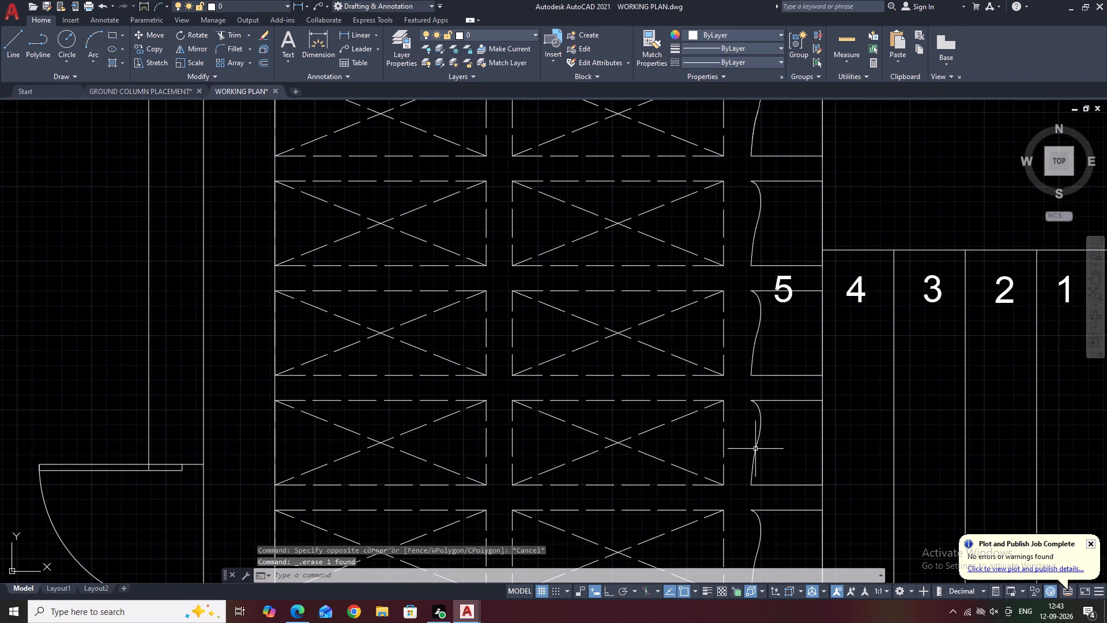
{"action": "middle_click_drag", "start_coordinate": [750, 360], "coordinate": [654, 388]}
{"action": "middle_click_drag", "start_coordinate": [721, 313], "coordinate": [682, 324]}
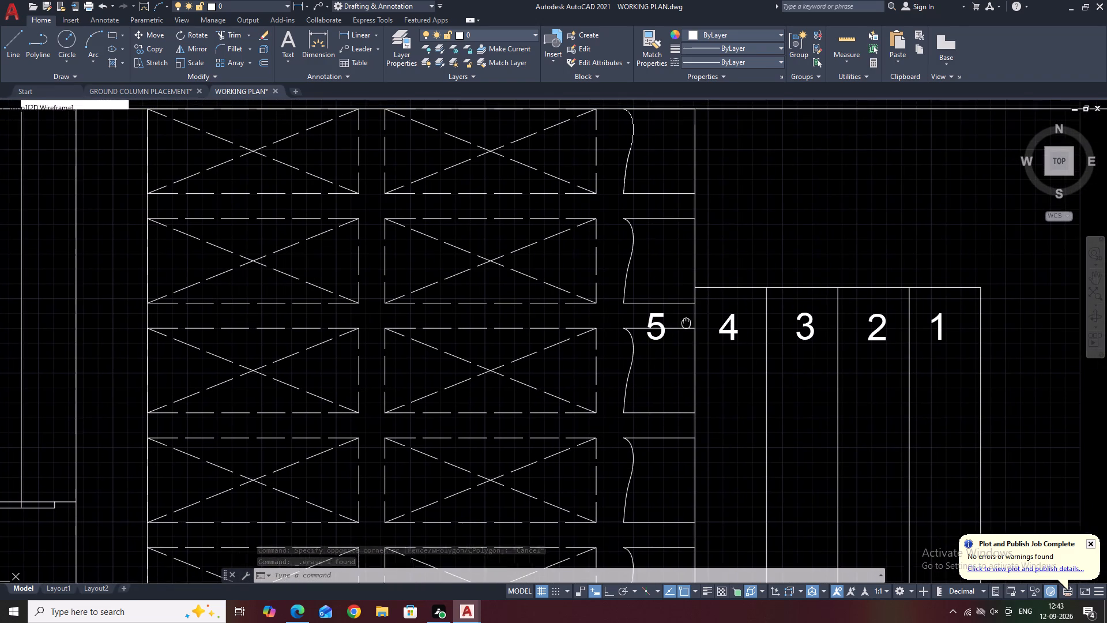
{"action": "left_click", "coordinate": [632, 290]}
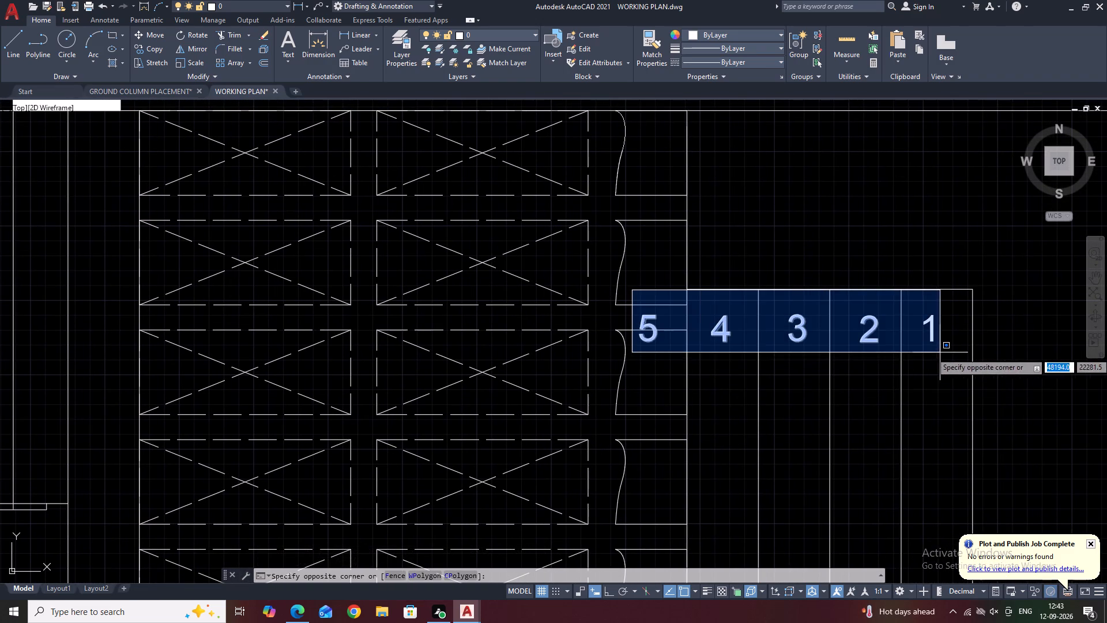
{"action": "left_click", "coordinate": [954, 352]}
{"action": "middle_click_drag", "start_coordinate": [821, 353], "coordinate": [784, 271]}
{"action": "type", "text": "M"}
{"action": "key", "text": "space"}
{"action": "left_click", "coordinate": [909, 287]}
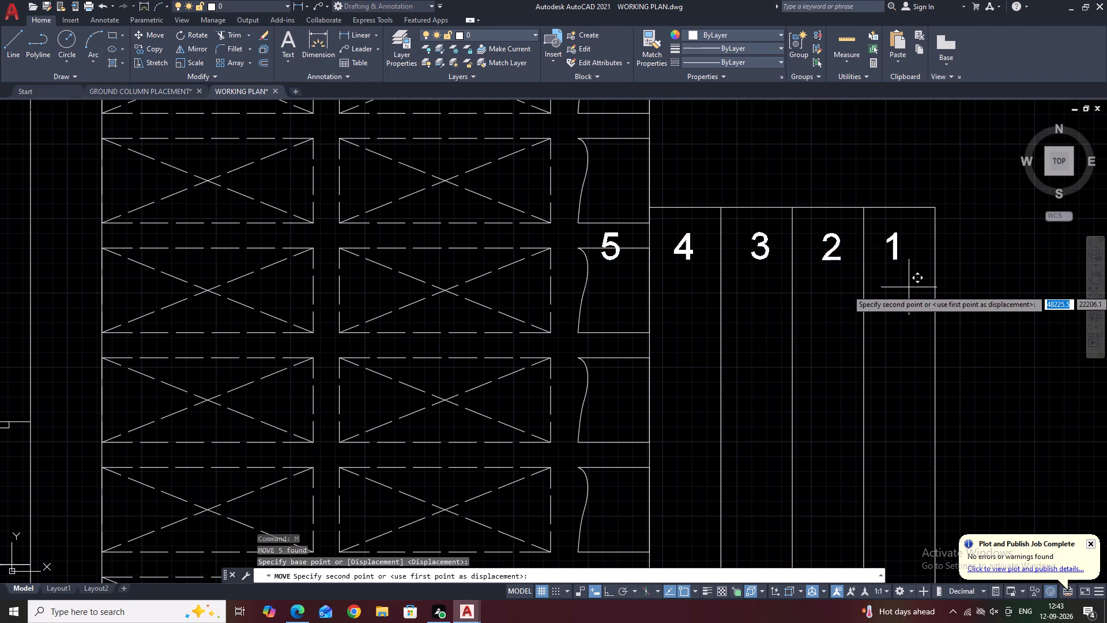
{"action": "left_click", "coordinate": [916, 316]}
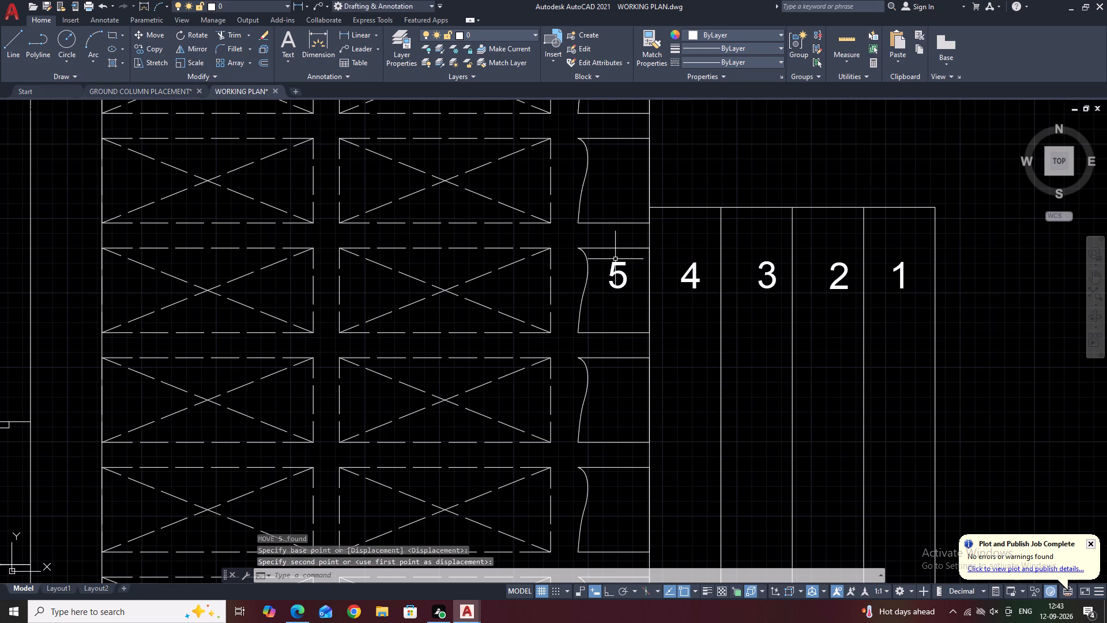
Draw a small circle over the left part of the number 1.
{"action": "type", "text": "C"}
{"action": "key", "text": "space"}
{"action": "scroll", "coordinate": [888, 278], "scroll_direction": "up", "scroll_amount": 2}
{"action": "left_click", "coordinate": [895, 275]}
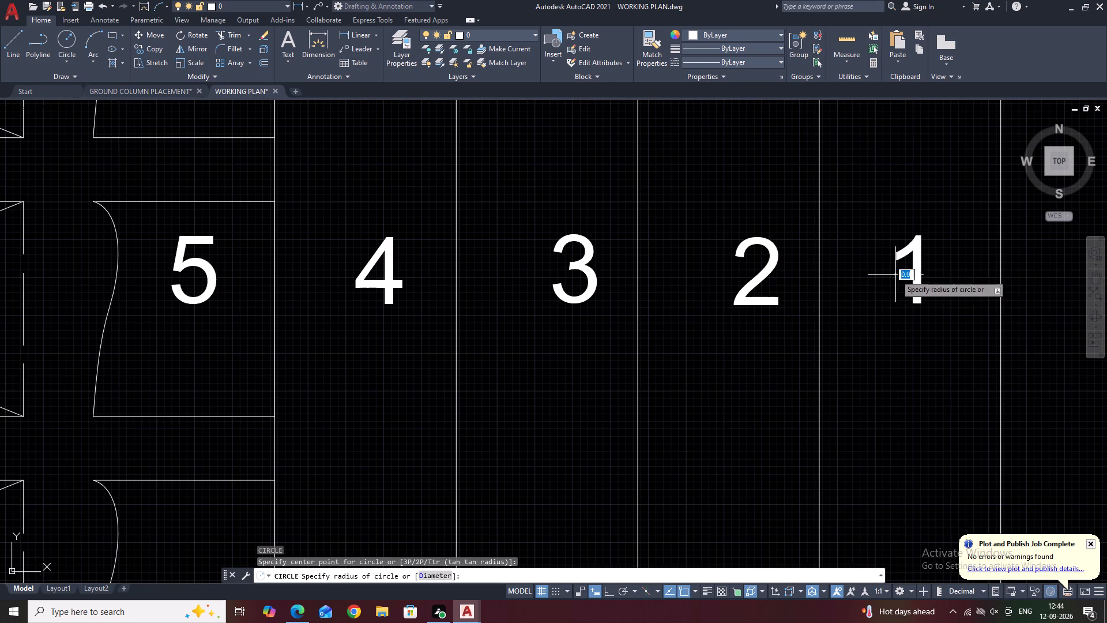
{"action": "left_click", "coordinate": [923, 321]}
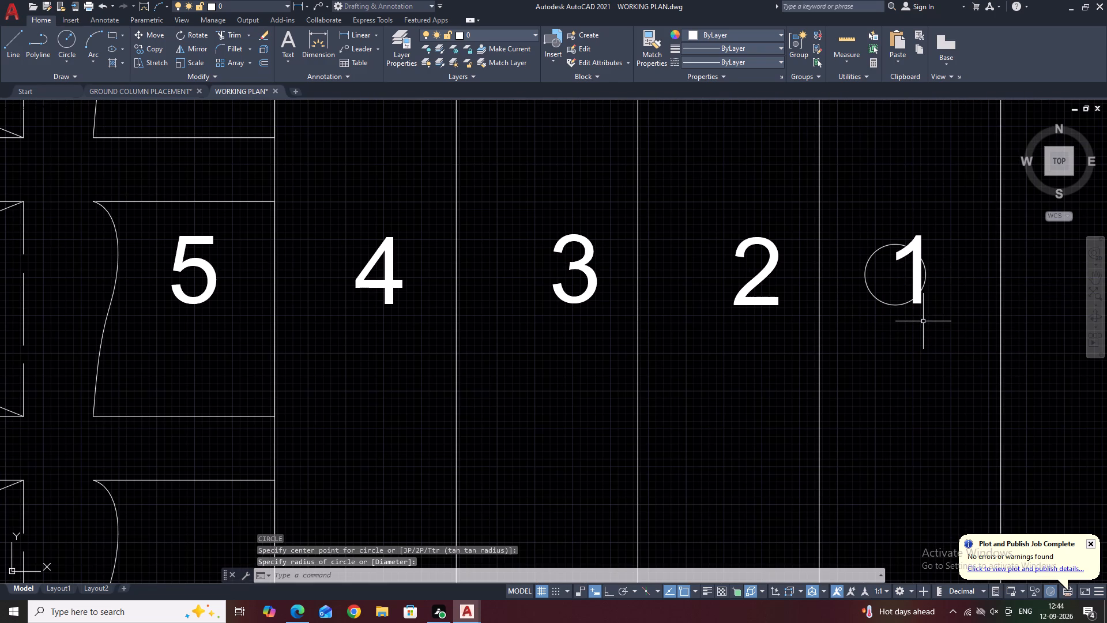
Scale the circle up from its lower-left edge until it surrounds the number 1.
{"action": "left_click", "coordinate": [886, 295]}
{"action": "left_click", "coordinate": [845, 302]}
{"action": "middle_click_drag", "start_coordinate": [890, 292], "coordinate": [743, 310]}
{"action": "type", "text": "SC"}
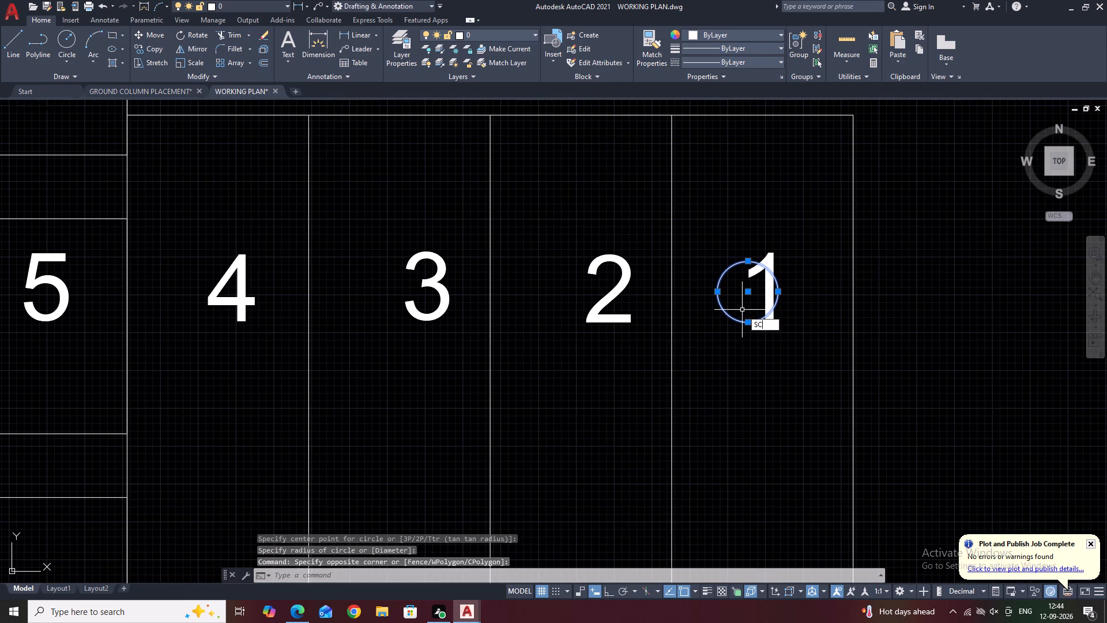
{"action": "key", "text": "space"}
{"action": "left_click", "coordinate": [721, 306]}
{"action": "left_click", "coordinate": [773, 298]}
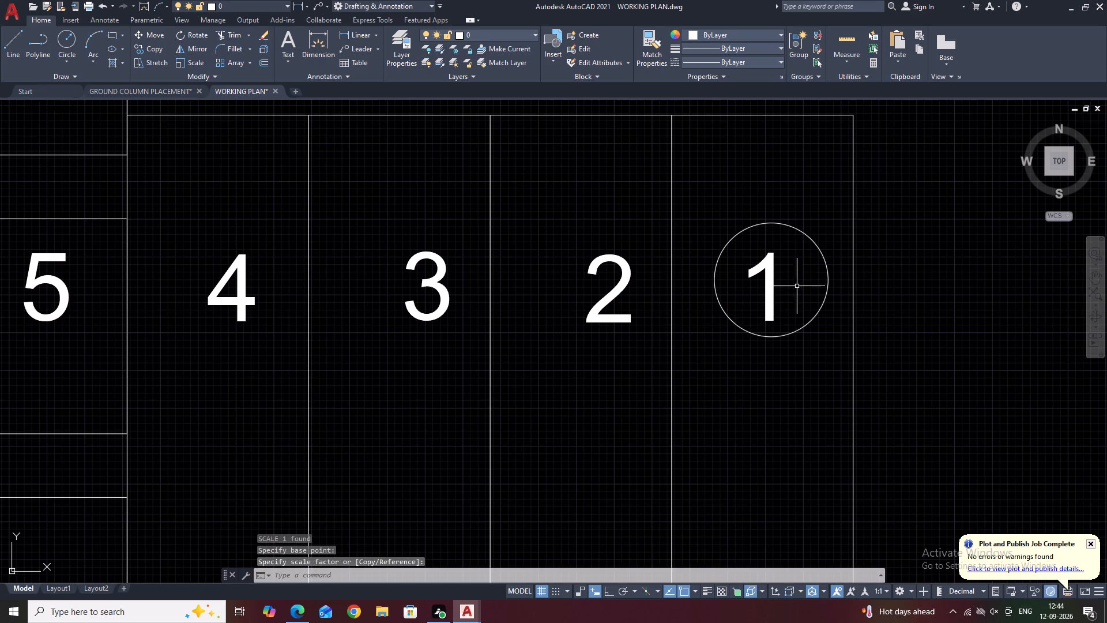
Scale the circle around the number 1 down to about 0.7 of its size so it fits the digit more closely.
{"action": "scroll", "coordinate": [803, 273], "scroll_direction": "down", "scroll_amount": 4}
{"action": "scroll", "coordinate": [807, 266], "scroll_direction": "up", "scroll_amount": 2}
{"action": "left_click", "coordinate": [800, 269]}
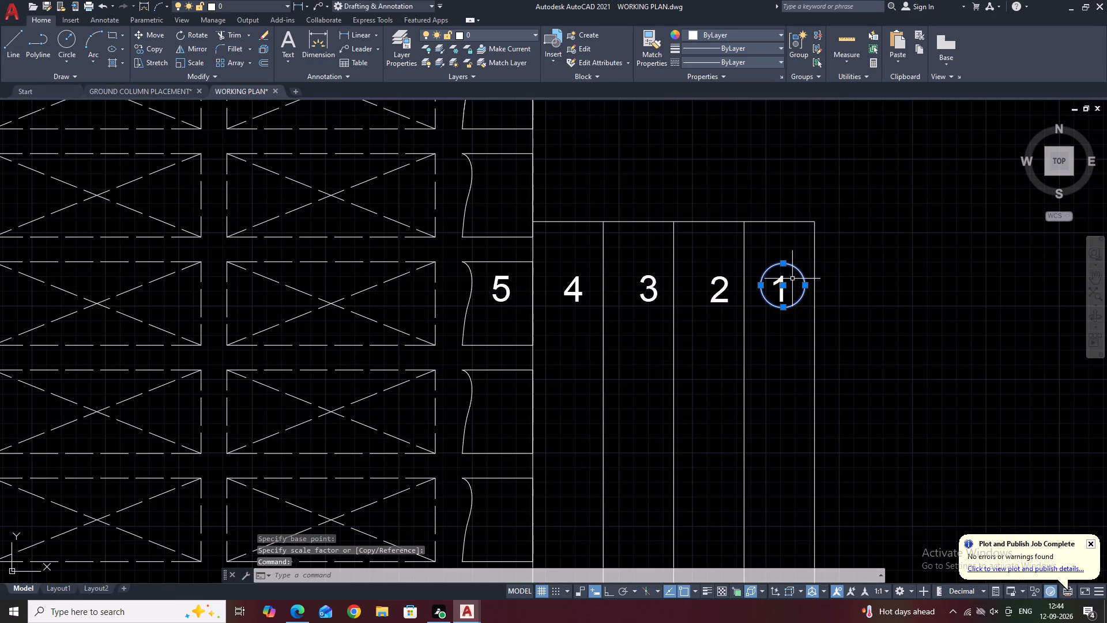
{"action": "type", "text": "SC"}
{"action": "key", "text": "space"}
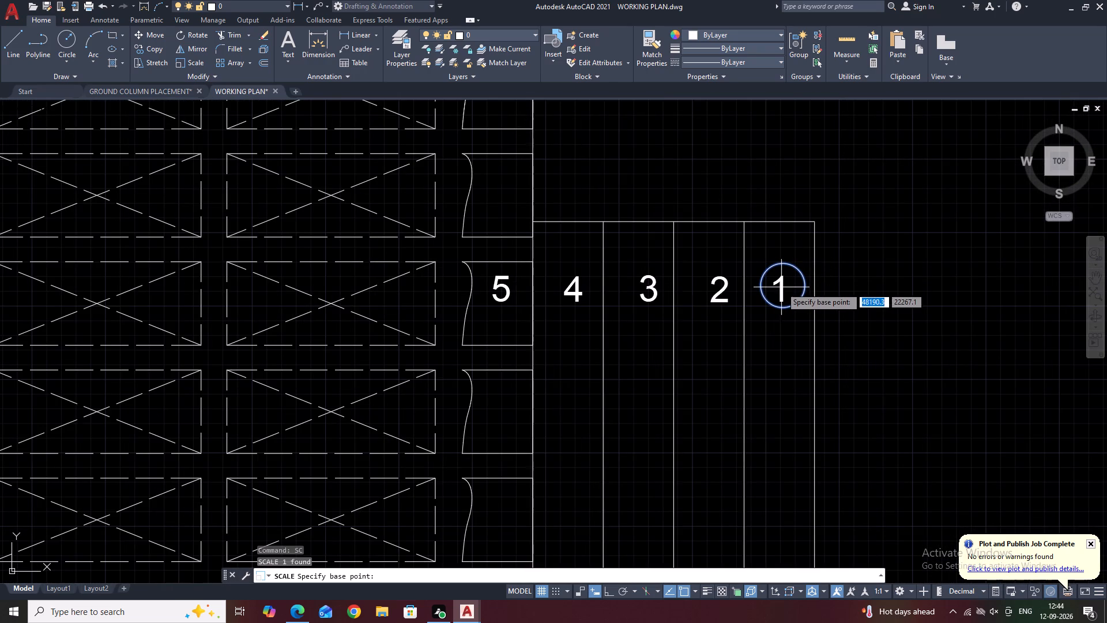
{"action": "left_click", "coordinate": [769, 301]}
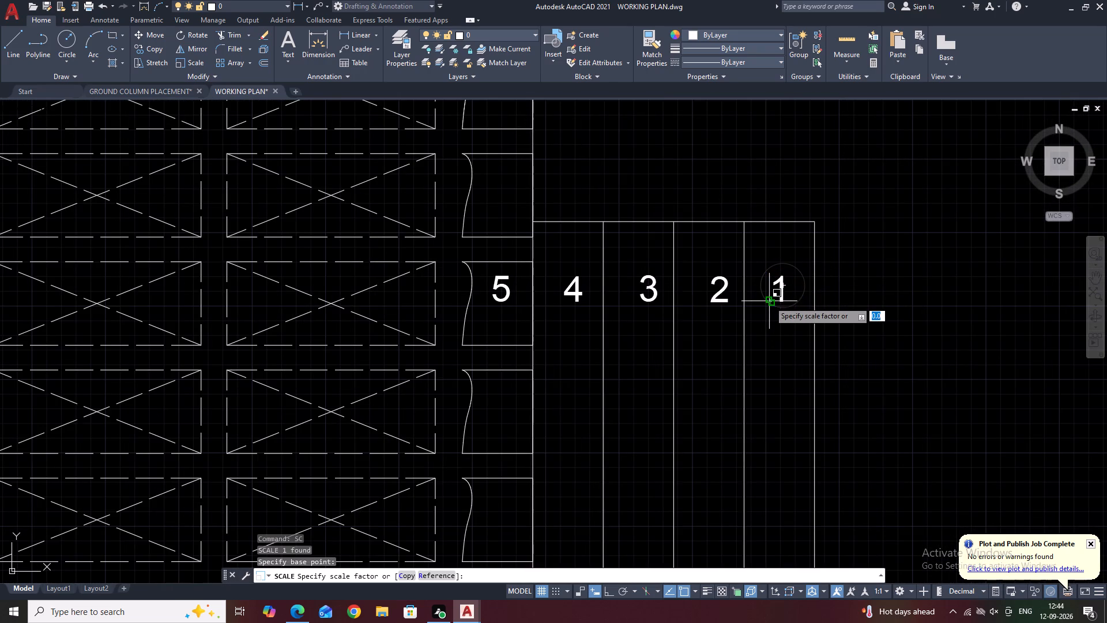
{"action": "scroll", "coordinate": [785, 311], "scroll_direction": "up", "scroll_amount": 3}
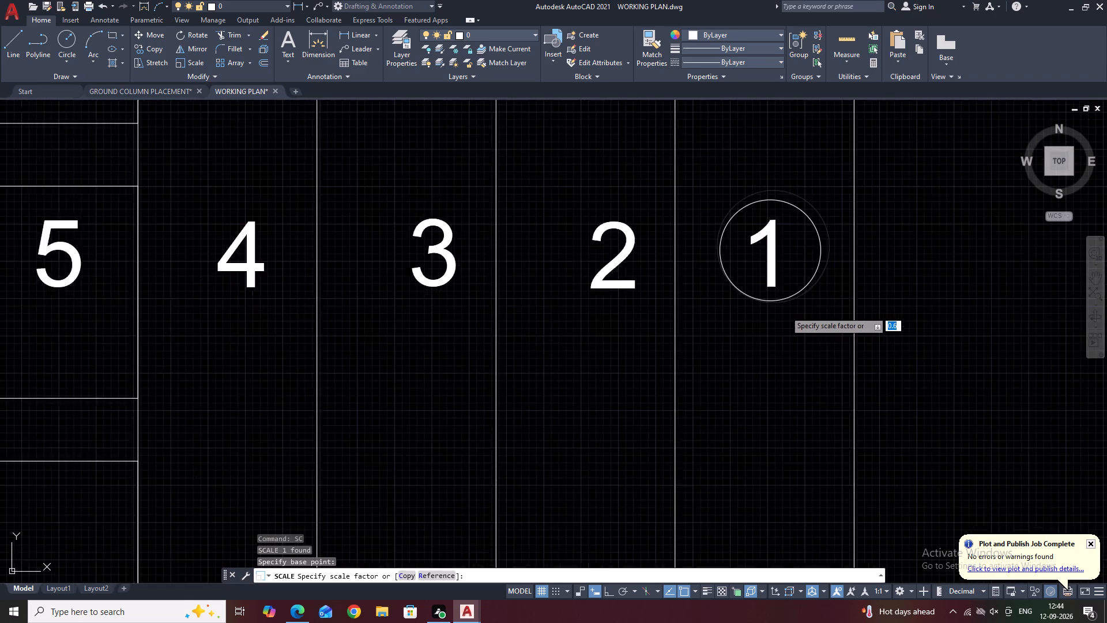
{"action": "left_click", "coordinate": [757, 321]}
Move the circle slightly so that it is better centred on the number 1.
{"action": "left_click", "coordinate": [801, 265]}
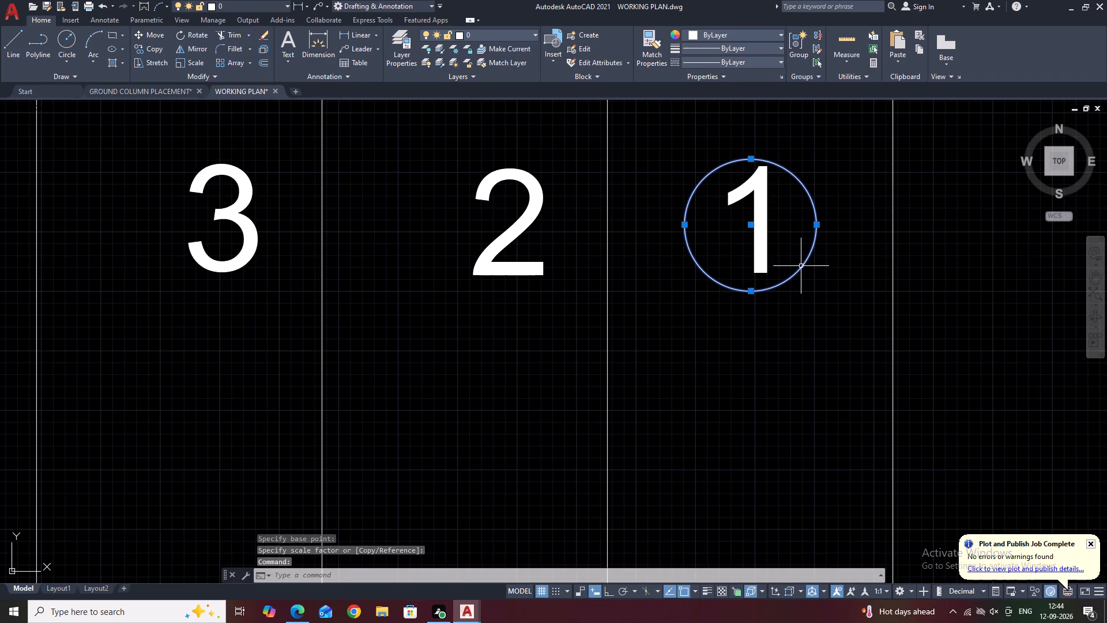
{"action": "middle_click_drag", "start_coordinate": [798, 274], "coordinate": [778, 343]}
{"action": "key", "text": "m"}
{"action": "key", "text": "space"}
{"action": "left_click", "coordinate": [812, 284]}
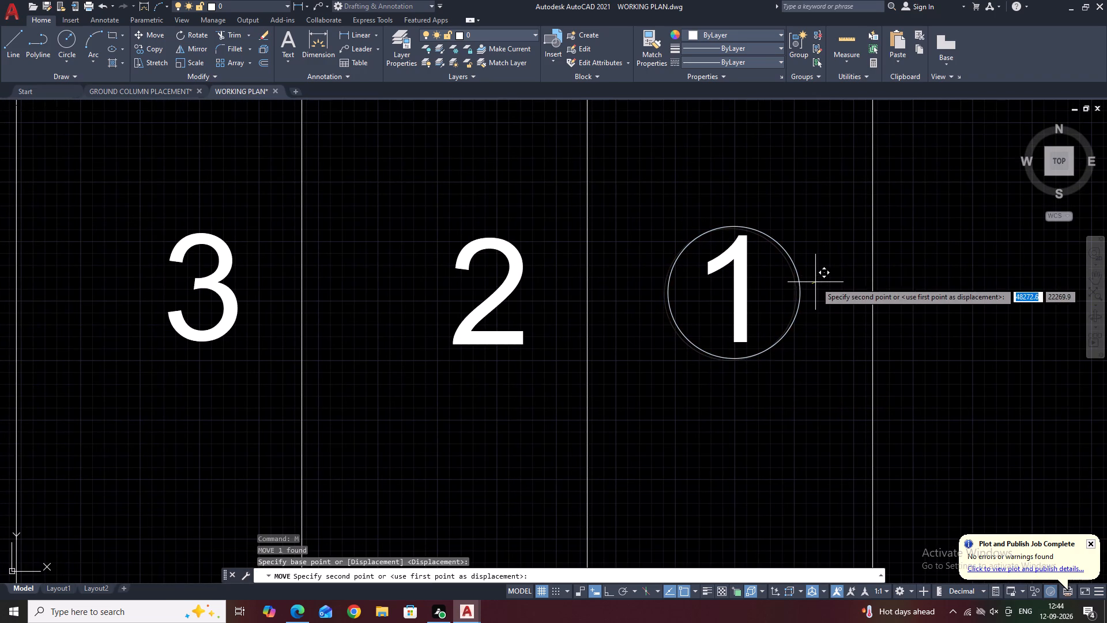
{"action": "left_click", "coordinate": [819, 282]}
Copy the circle from the number 1 onto the numbers 2, 3, 4 and 5.
{"action": "left_click", "coordinate": [817, 280]}
{"action": "left_click", "coordinate": [803, 287]}
{"action": "middle_click_drag", "start_coordinate": [834, 331], "coordinate": [984, 298]}
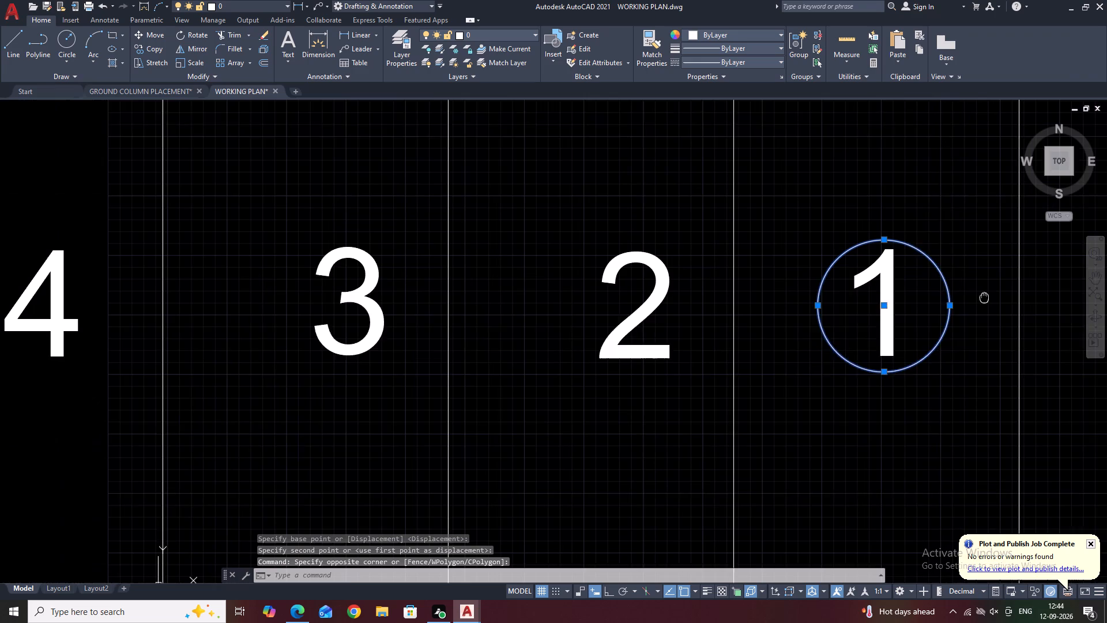
{"action": "type", "text": "CO"}
{"action": "key", "text": "space"}
{"action": "left_click", "coordinate": [887, 258]}
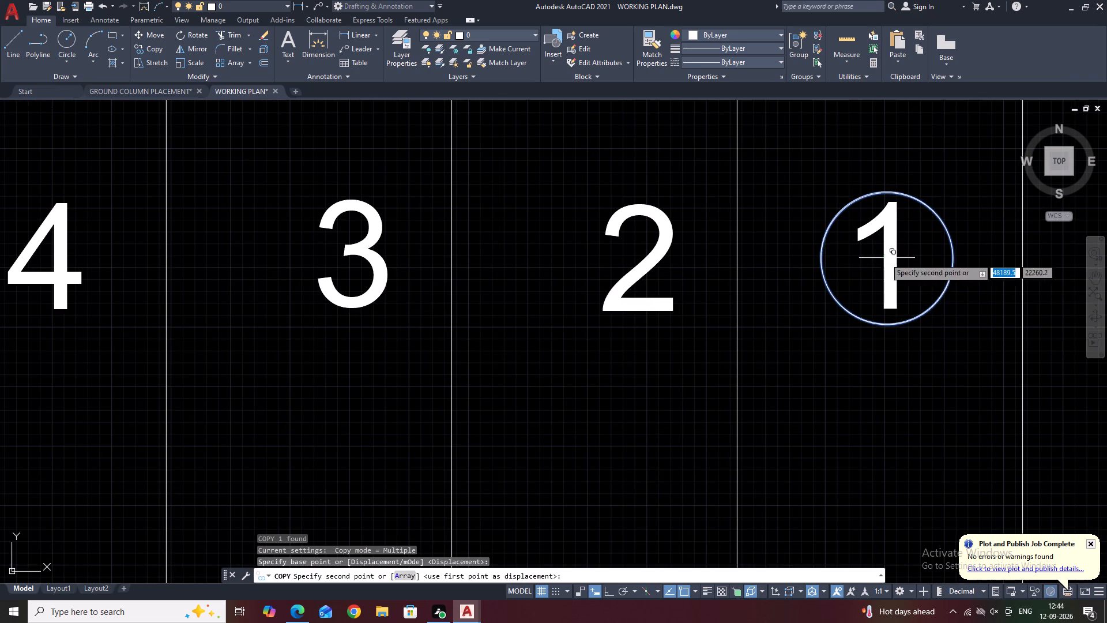
{"action": "left_click", "coordinate": [636, 264]}
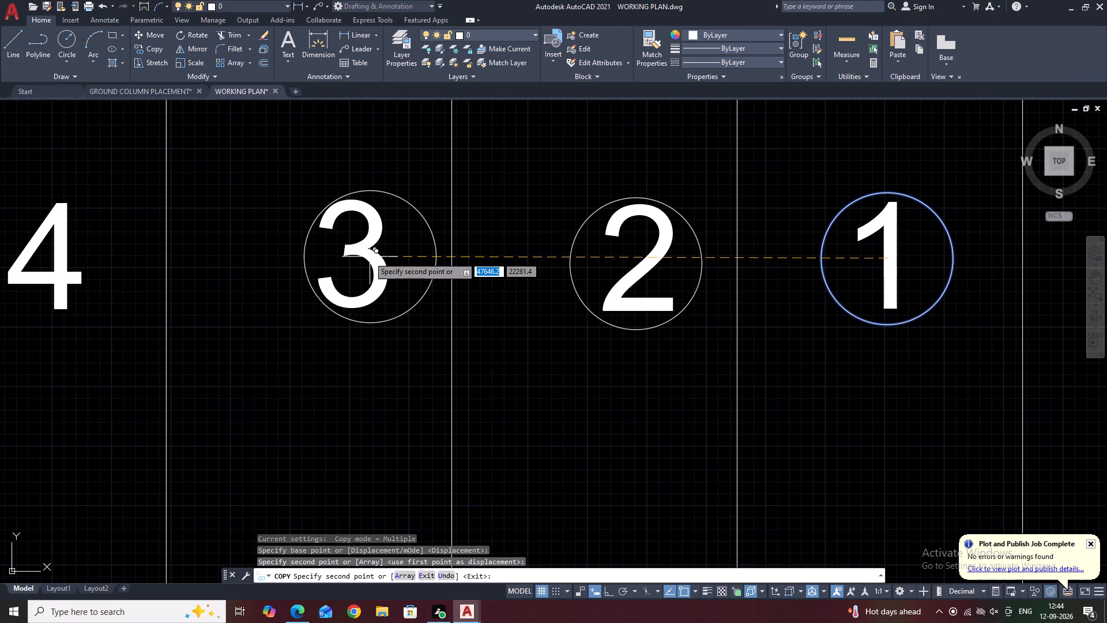
{"action": "left_click", "coordinate": [356, 256]}
{"action": "middle_click_drag", "start_coordinate": [629, 283], "coordinate": [783, 302]}
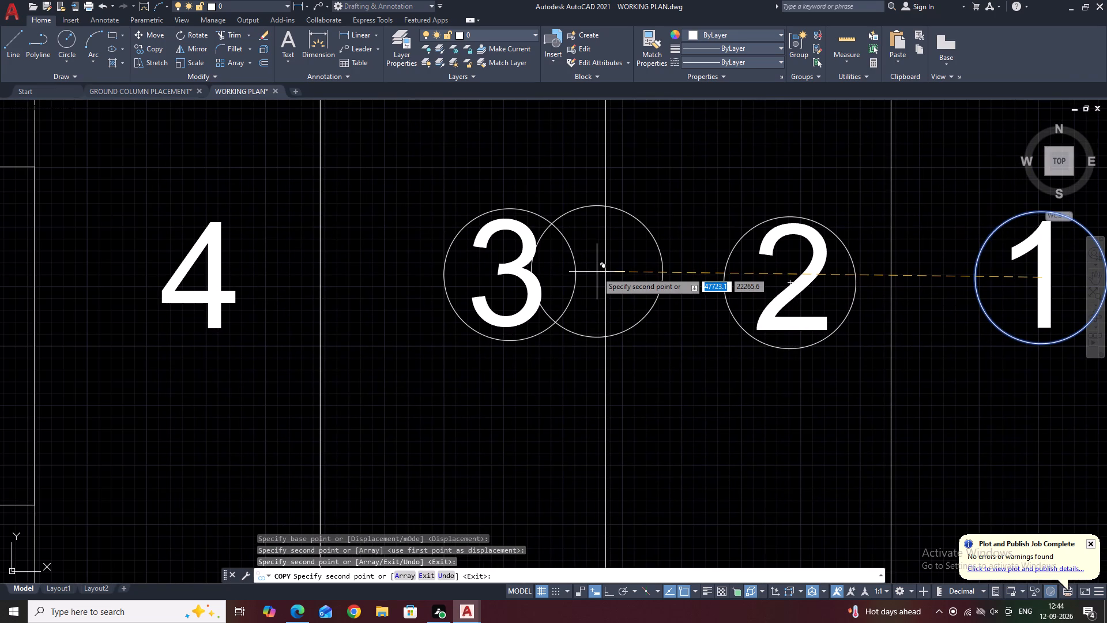
{"action": "key", "text": "F8"}
{"action": "middle_click_drag", "start_coordinate": [96, 264], "coordinate": [496, 273]}
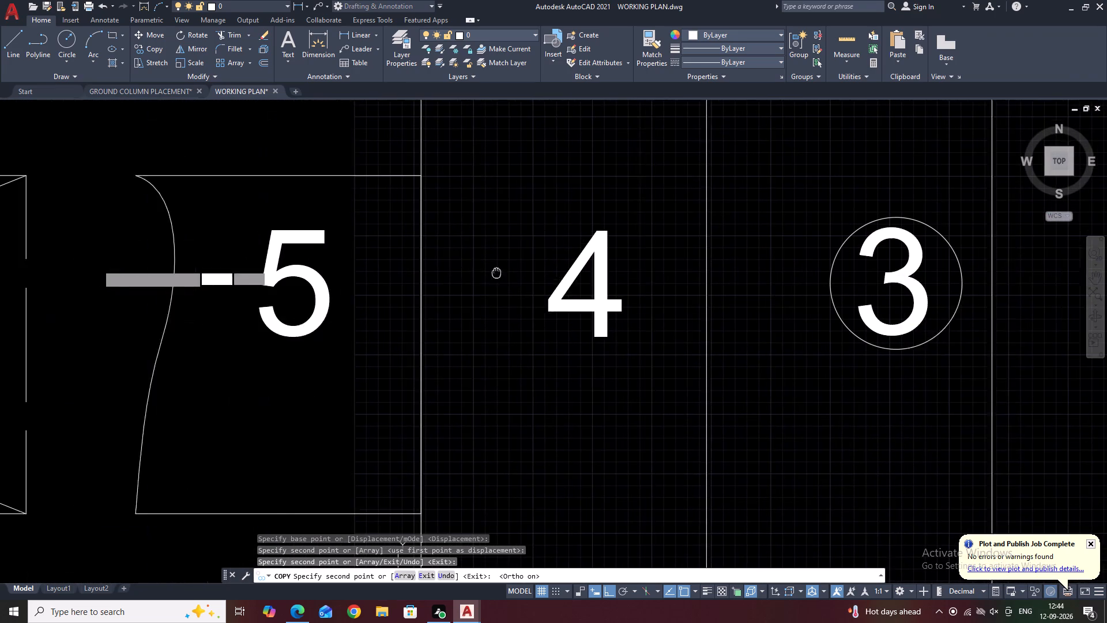
{"action": "left_click", "coordinate": [600, 277]}
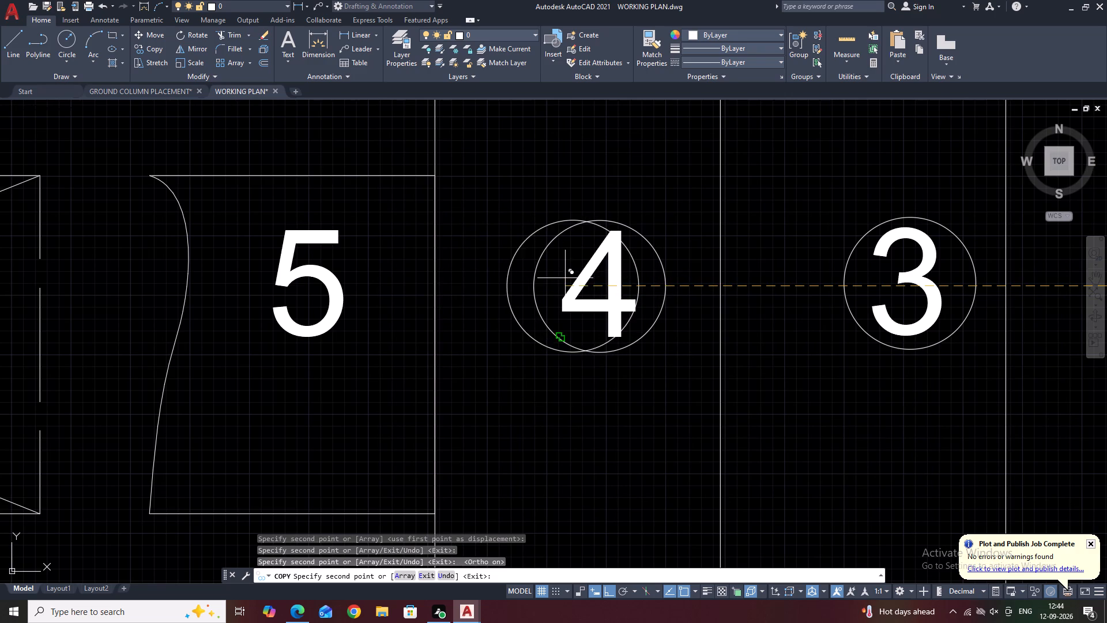
{"action": "left_click", "coordinate": [311, 270]}
{"action": "key", "text": "Escape"}
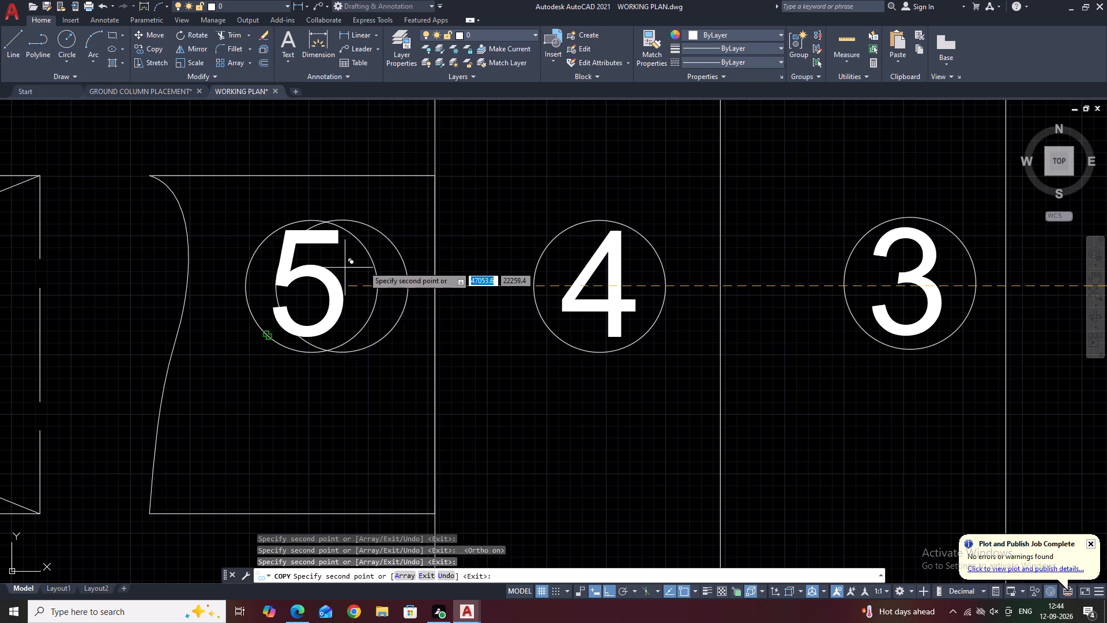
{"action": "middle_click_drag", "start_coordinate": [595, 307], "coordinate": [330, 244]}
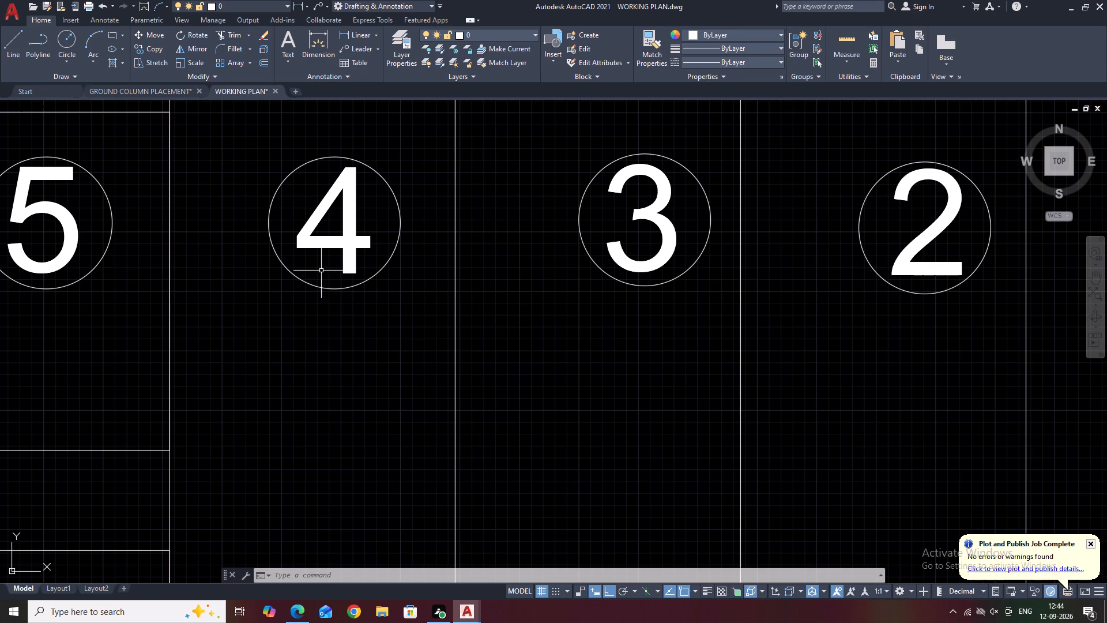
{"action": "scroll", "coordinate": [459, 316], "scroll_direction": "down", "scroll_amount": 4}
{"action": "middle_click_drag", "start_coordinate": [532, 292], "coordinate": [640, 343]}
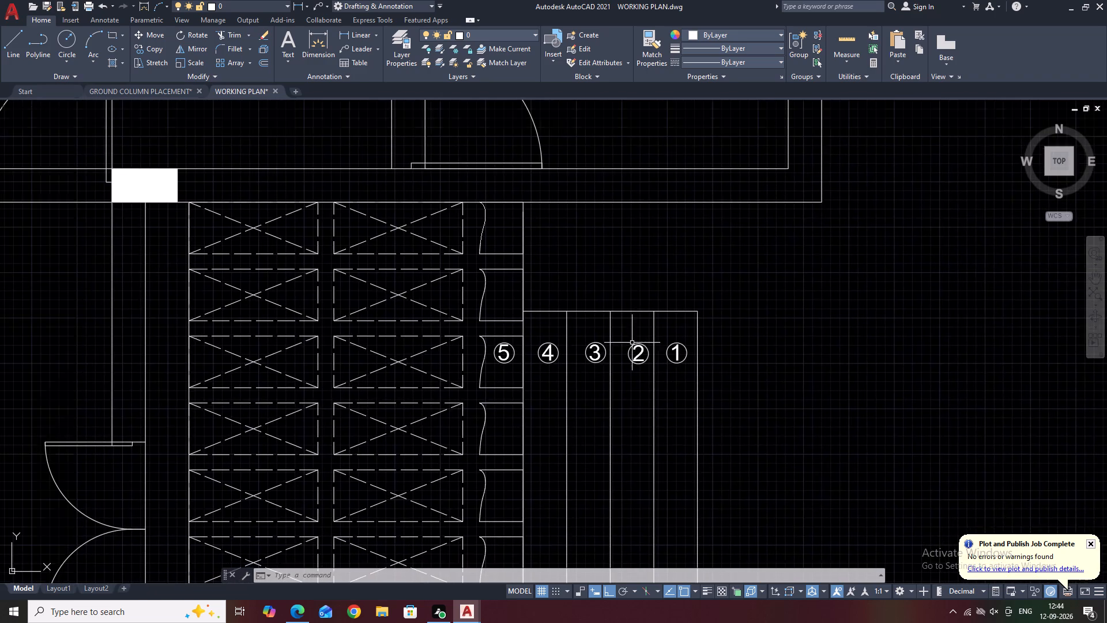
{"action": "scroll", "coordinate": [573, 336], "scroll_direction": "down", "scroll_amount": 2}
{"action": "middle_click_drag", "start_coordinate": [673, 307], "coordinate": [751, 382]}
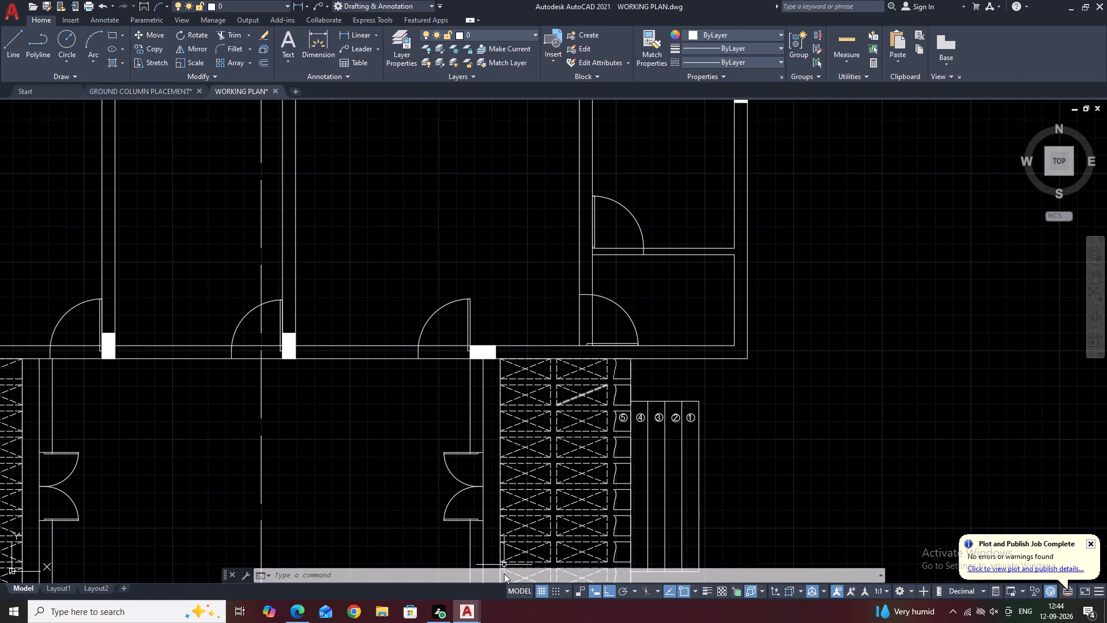
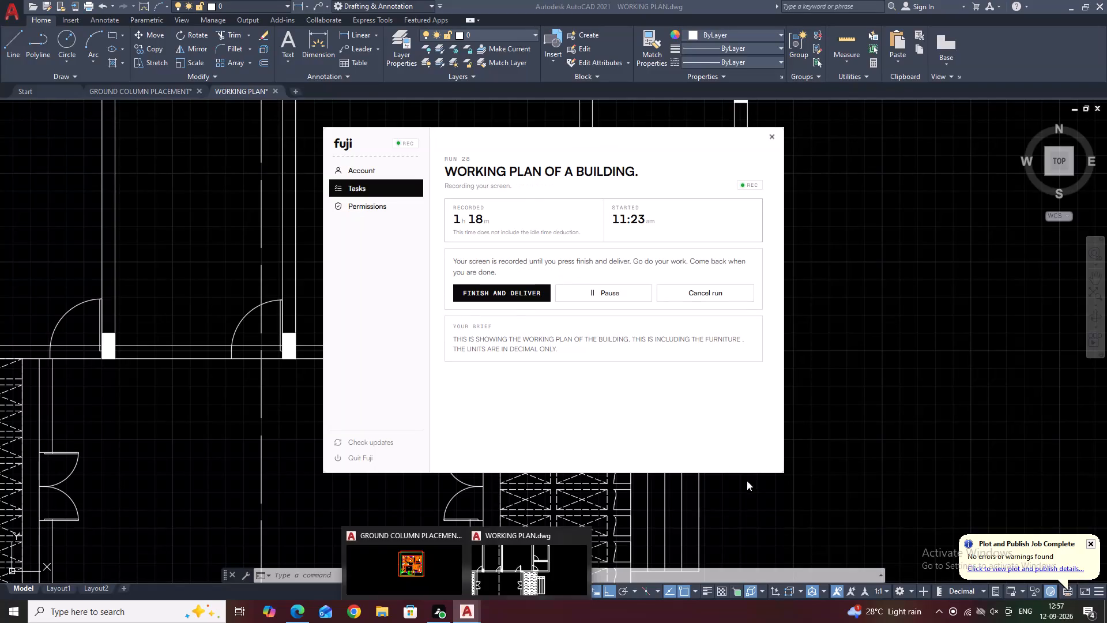
Review the whole working floor plan, checking the front porch outline, the rear rooms and the outside stair.
{"action": "left_click", "coordinate": [526, 580]}
{"action": "scroll", "coordinate": [675, 373], "scroll_direction": "down", "scroll_amount": 1}
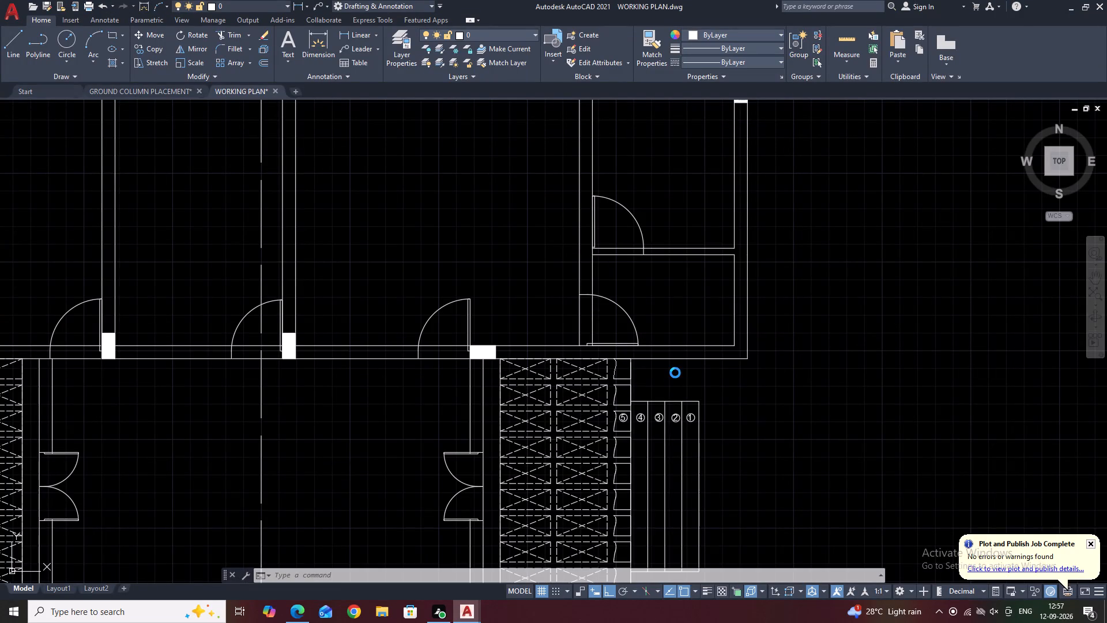
{"action": "scroll", "coordinate": [675, 373], "scroll_direction": "down", "scroll_amount": 1}
{"action": "middle_click_drag", "start_coordinate": [801, 365], "coordinate": [674, 352]}
{"action": "scroll", "coordinate": [756, 301], "scroll_direction": "down", "scroll_amount": 3}
{"action": "middle_click_drag", "start_coordinate": [549, 382], "coordinate": [627, 344]}
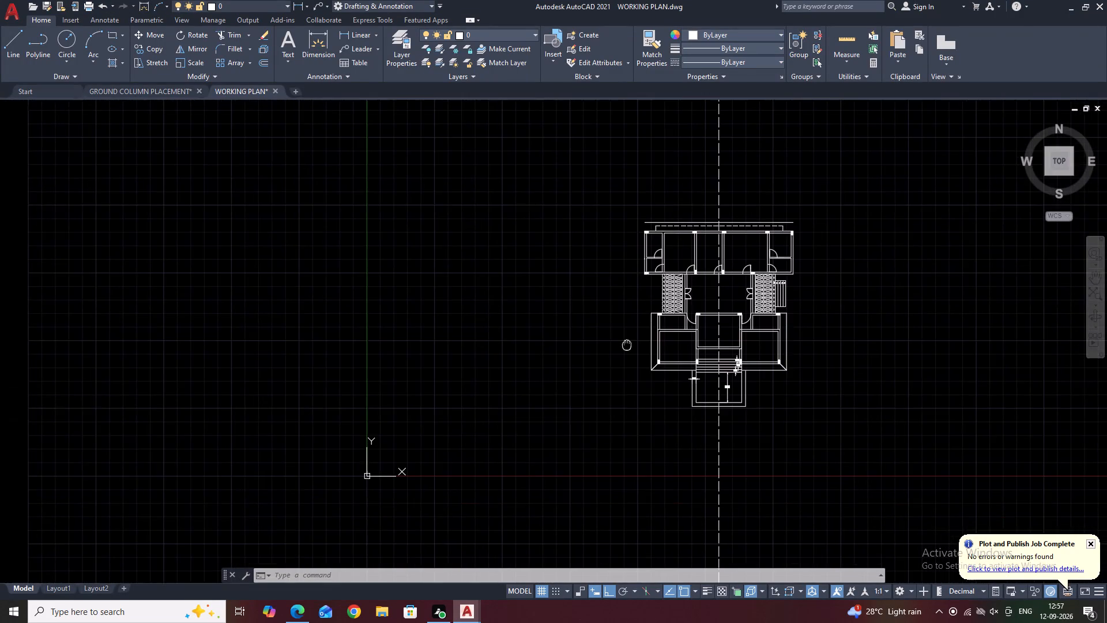
{"action": "middle_click_drag", "start_coordinate": [627, 344], "coordinate": [629, 344]}
{"action": "middle_click_drag", "start_coordinate": [792, 327], "coordinate": [687, 309]}
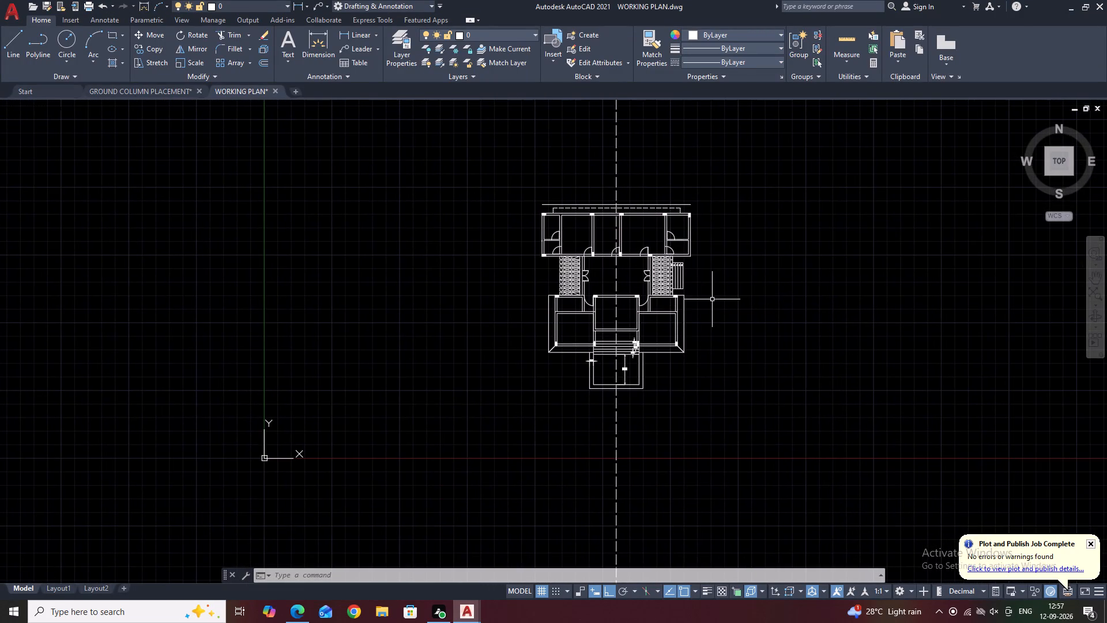
{"action": "middle_click_drag", "start_coordinate": [879, 322], "coordinate": [774, 320]}
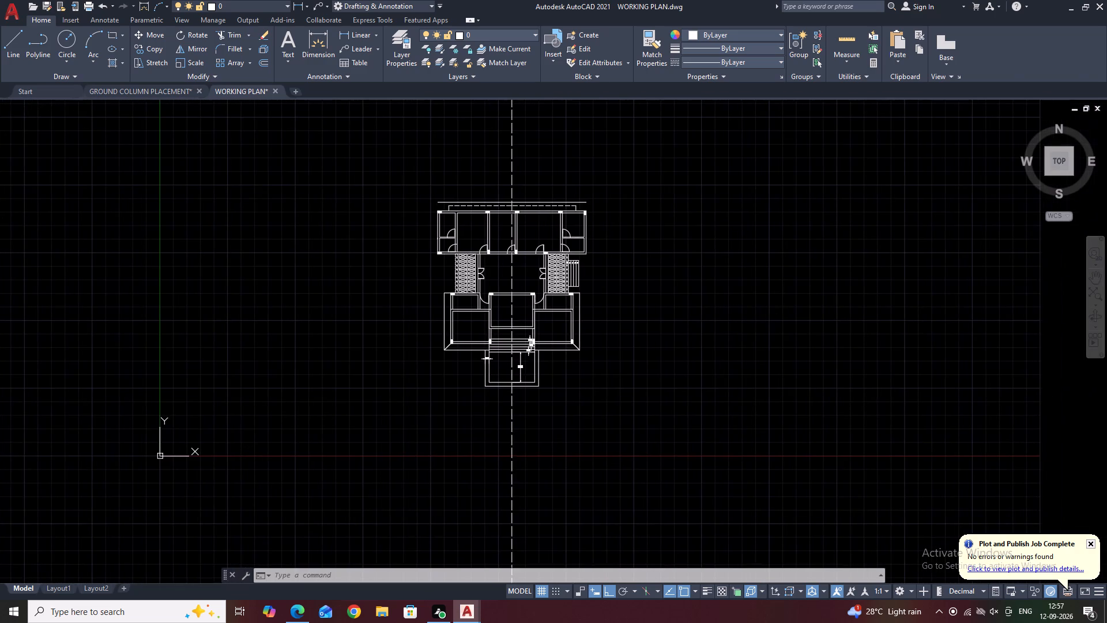
{"action": "scroll", "coordinate": [750, 308], "scroll_direction": "up", "scroll_amount": 2}
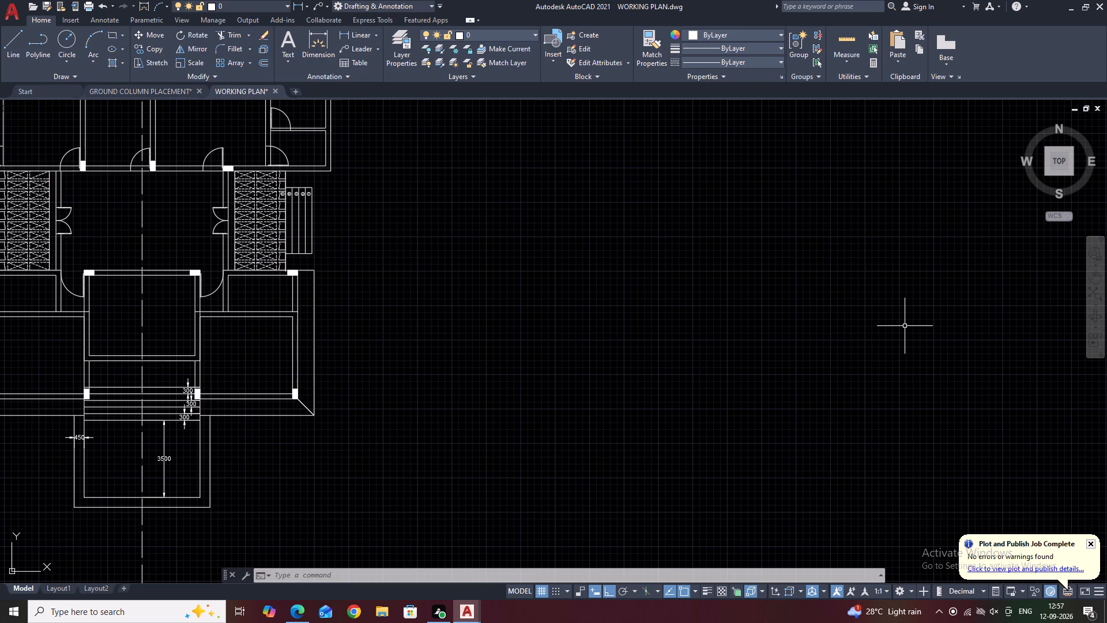
{"action": "middle_click_drag", "start_coordinate": [496, 334], "coordinate": [736, 357]}
{"action": "middle_click_drag", "start_coordinate": [468, 355], "coordinate": [848, 367]}
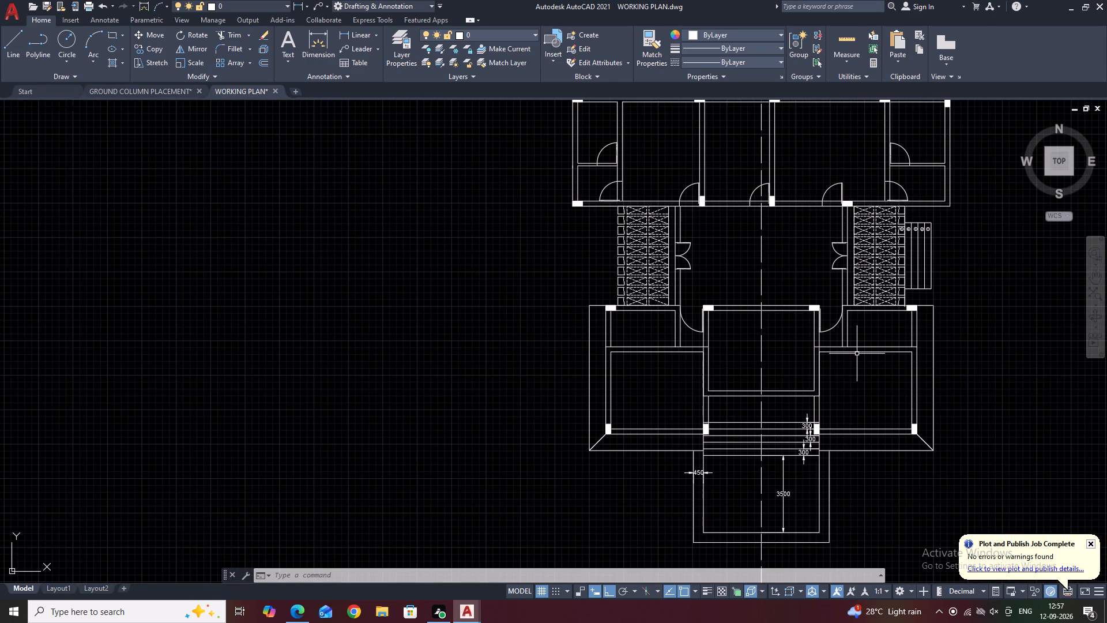
{"action": "middle_click_drag", "start_coordinate": [941, 397], "coordinate": [756, 321]}
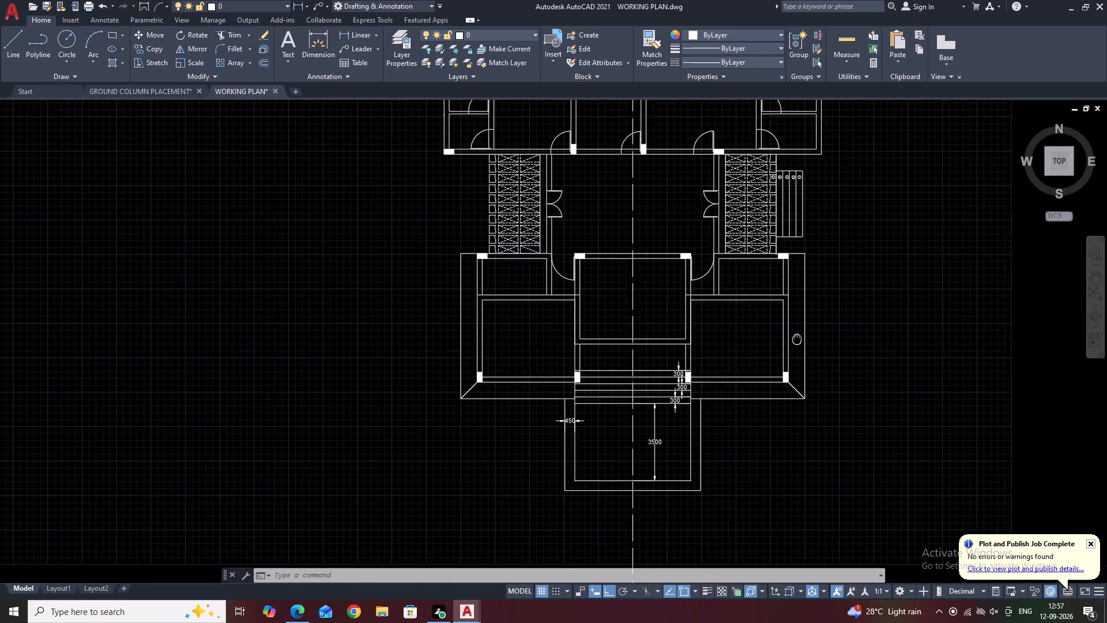
{"action": "middle_click_drag", "start_coordinate": [756, 321], "coordinate": [732, 304]}
{"action": "left_click", "coordinate": [608, 410]}
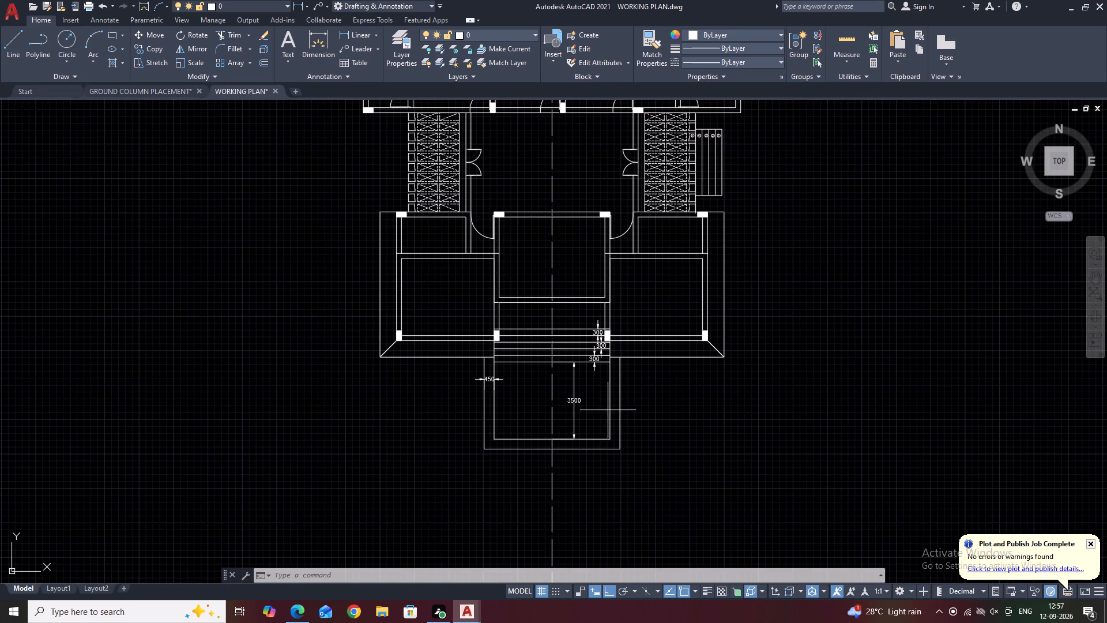
{"action": "double_click", "coordinate": [609, 399]}
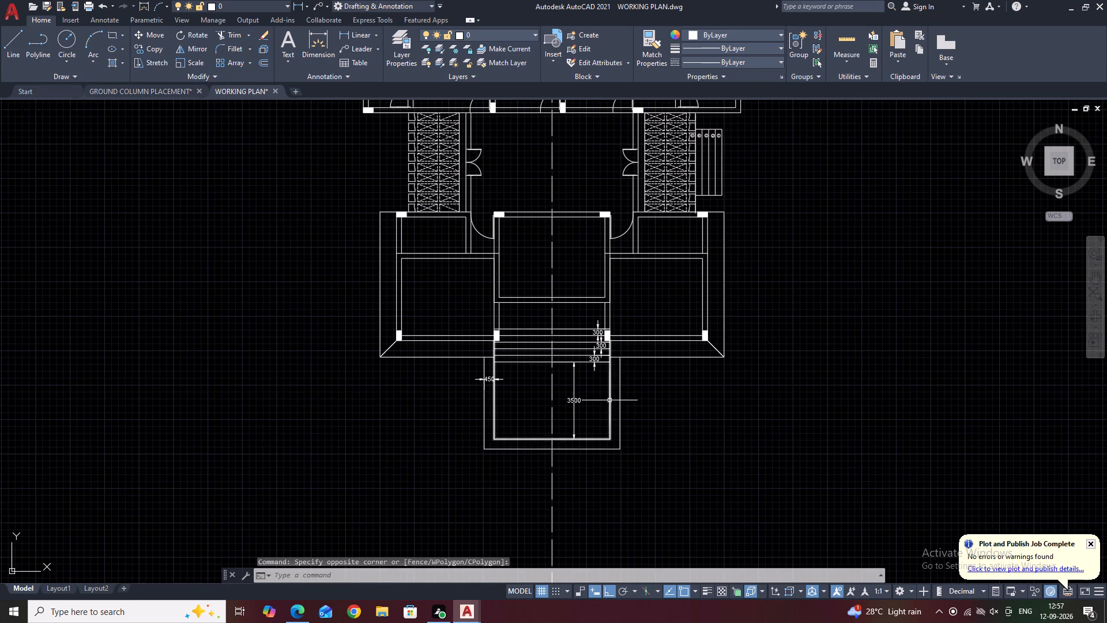
{"action": "left_click", "coordinate": [608, 402]}
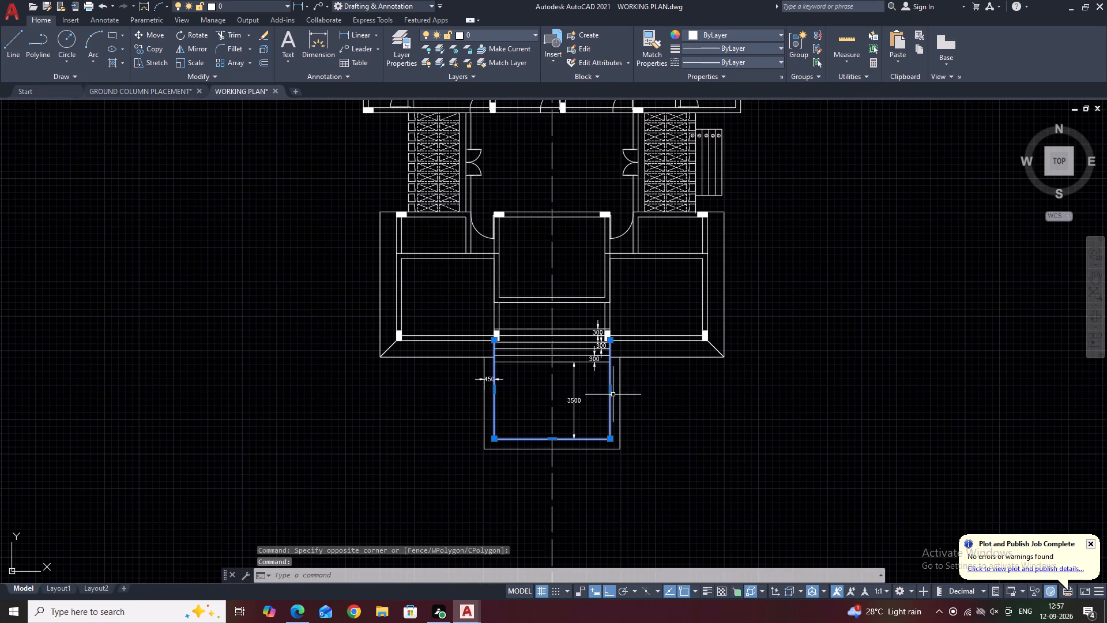
{"action": "middle_click_drag", "start_coordinate": [572, 154], "coordinate": [572, 198]}
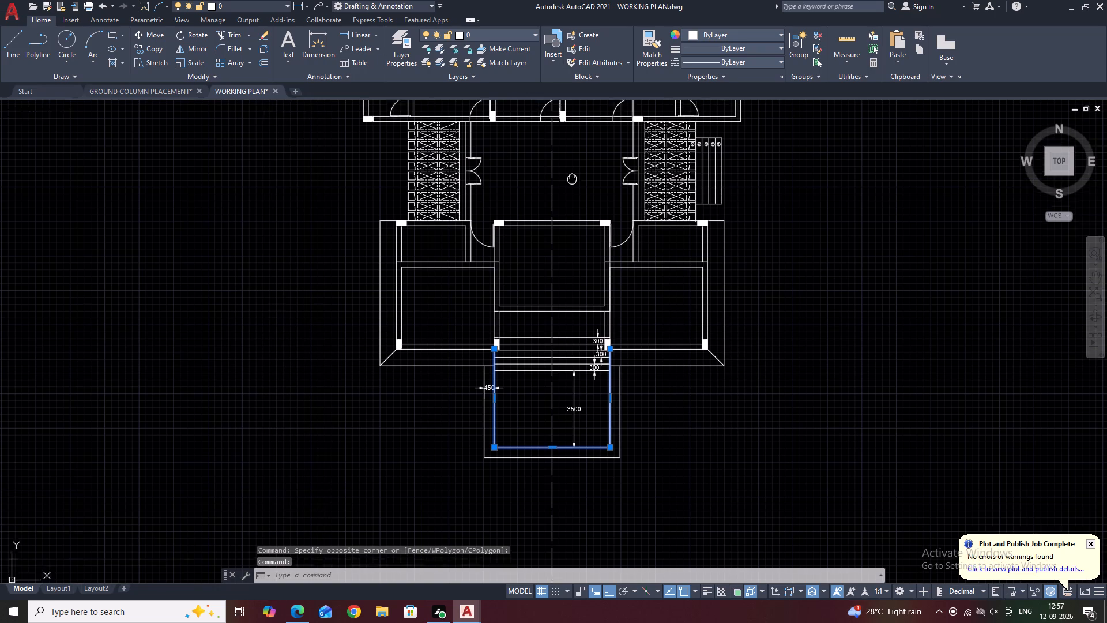
{"action": "middle_click_drag", "start_coordinate": [572, 198], "coordinate": [577, 310]}
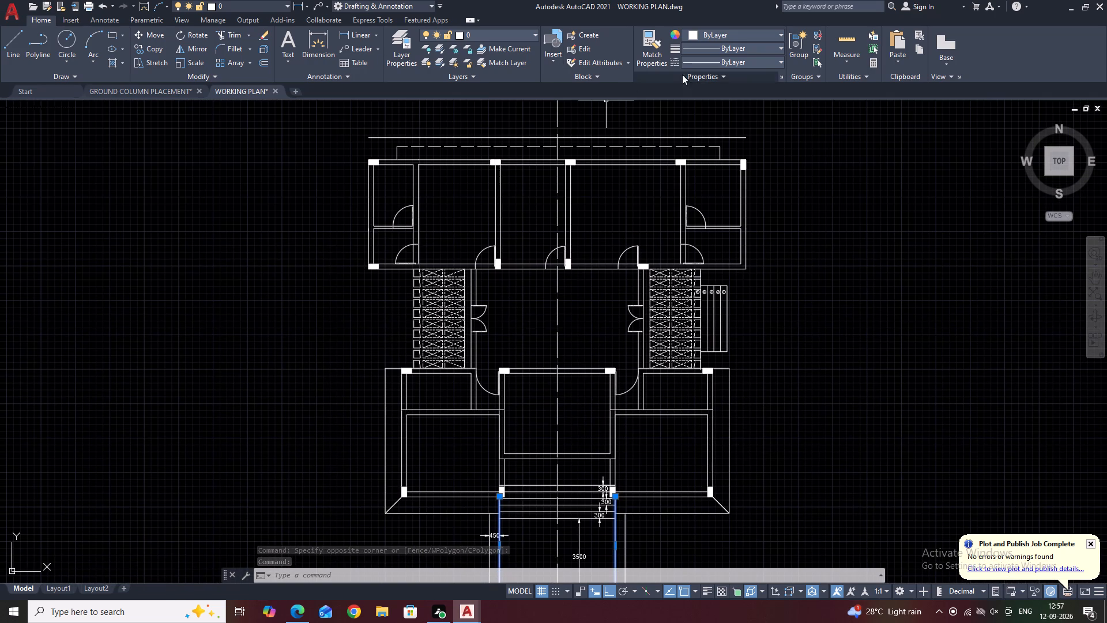
{"action": "key", "text": "Escape"}
{"action": "middle_click_drag", "start_coordinate": [860, 195], "coordinate": [815, 156]}
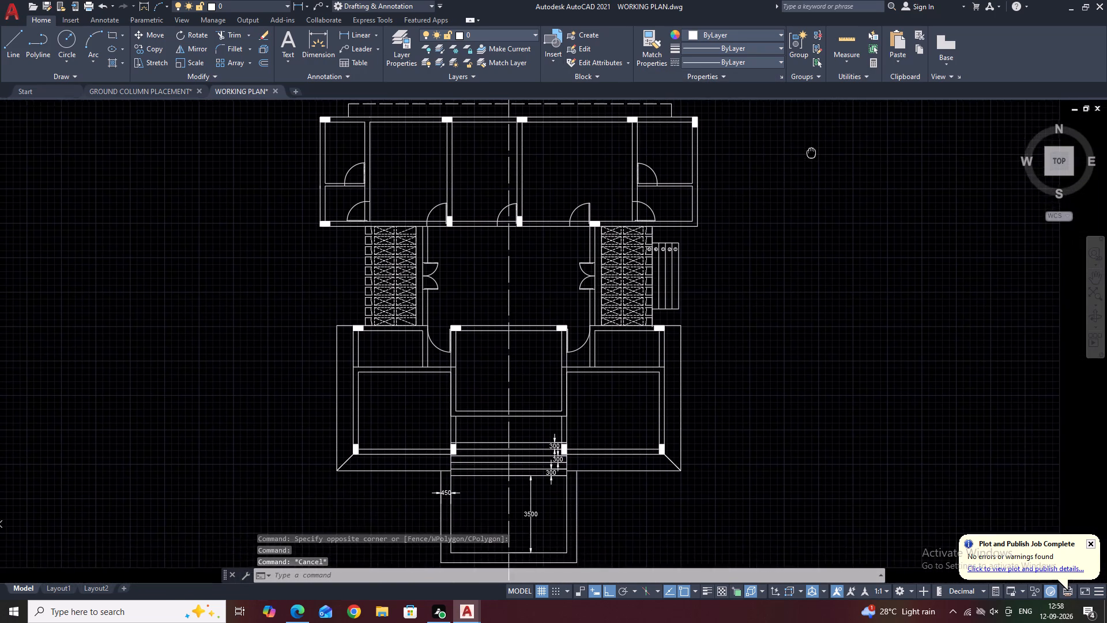
{"action": "middle_click_drag", "start_coordinate": [815, 156], "coordinate": [846, 200]}
{"action": "middle_click_drag", "start_coordinate": [843, 159], "coordinate": [844, 171]}
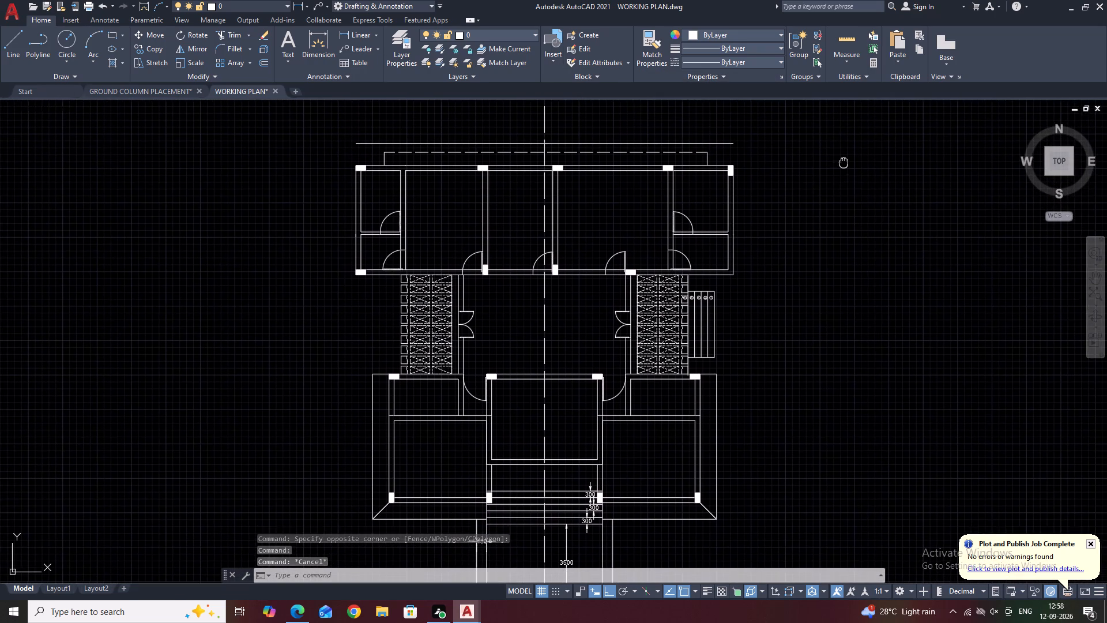
{"action": "middle_click_drag", "start_coordinate": [844, 171], "coordinate": [844, 192]}
{"action": "scroll", "coordinate": [838, 190], "scroll_direction": "down", "scroll_amount": 1}
{"action": "middle_click_drag", "start_coordinate": [846, 182], "coordinate": [815, 200]}
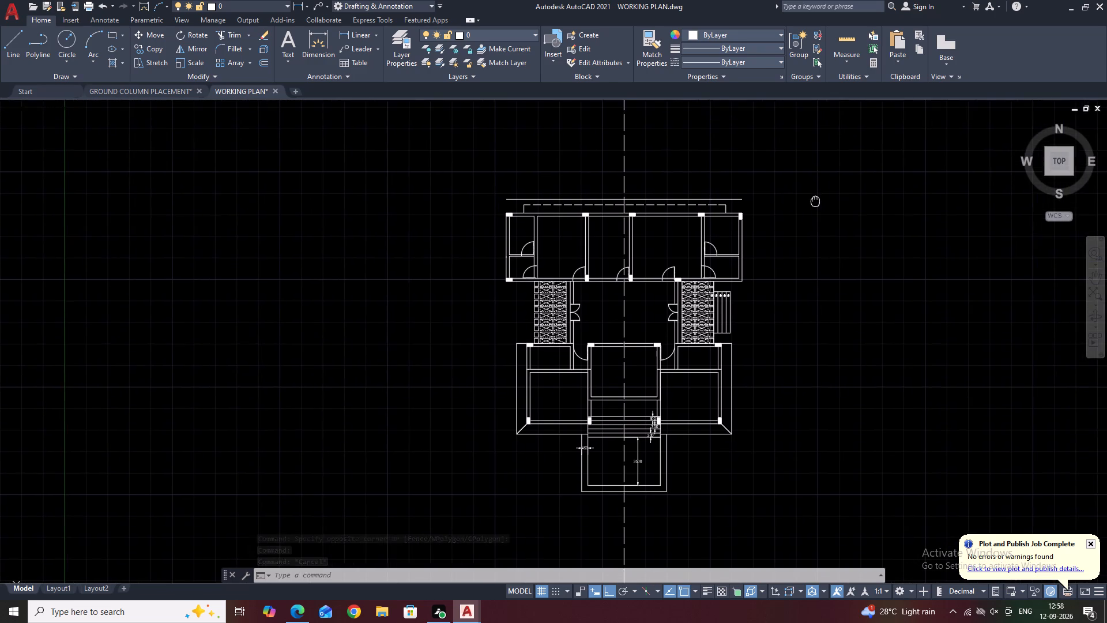
{"action": "middle_click_drag", "start_coordinate": [815, 200], "coordinate": [747, 216]}
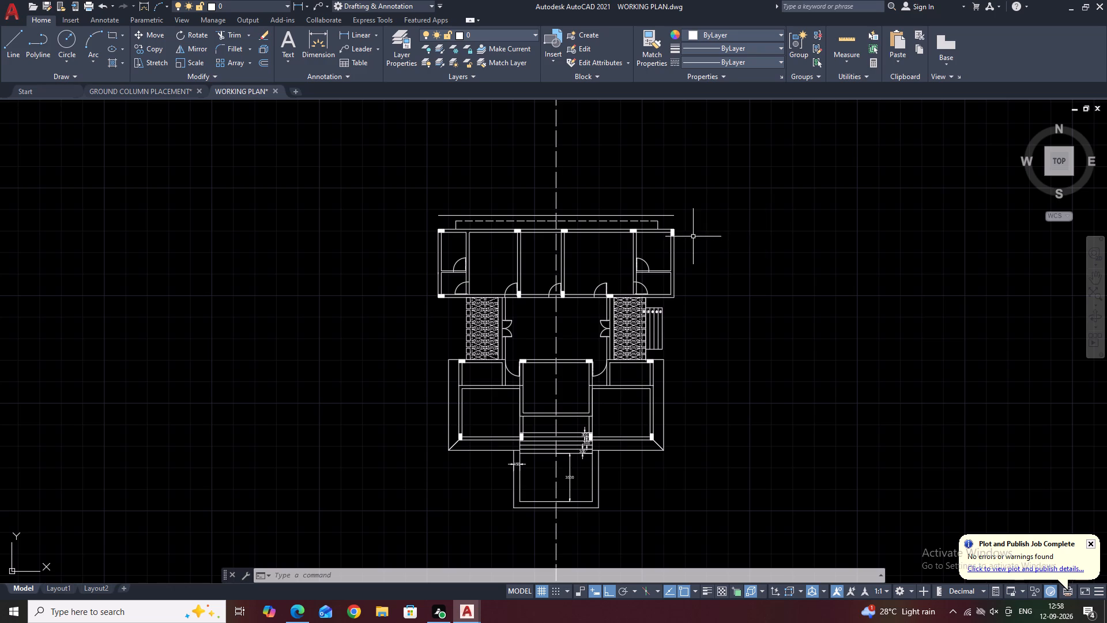
{"action": "middle_click_drag", "start_coordinate": [479, 224], "coordinate": [608, 230]}
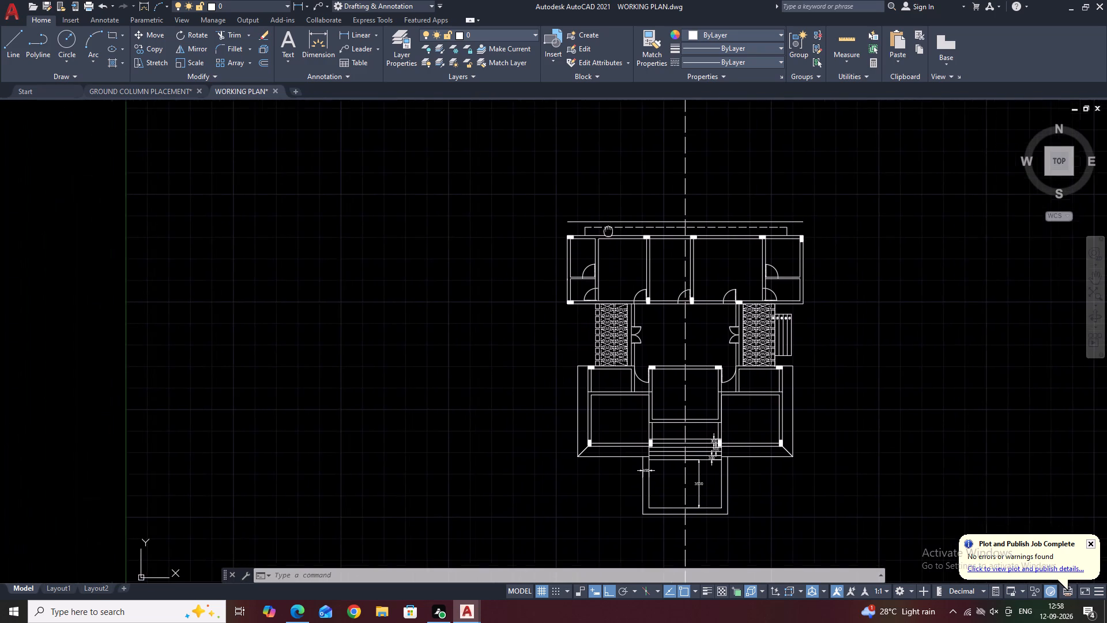
{"action": "middle_click_drag", "start_coordinate": [608, 230], "coordinate": [609, 224]}
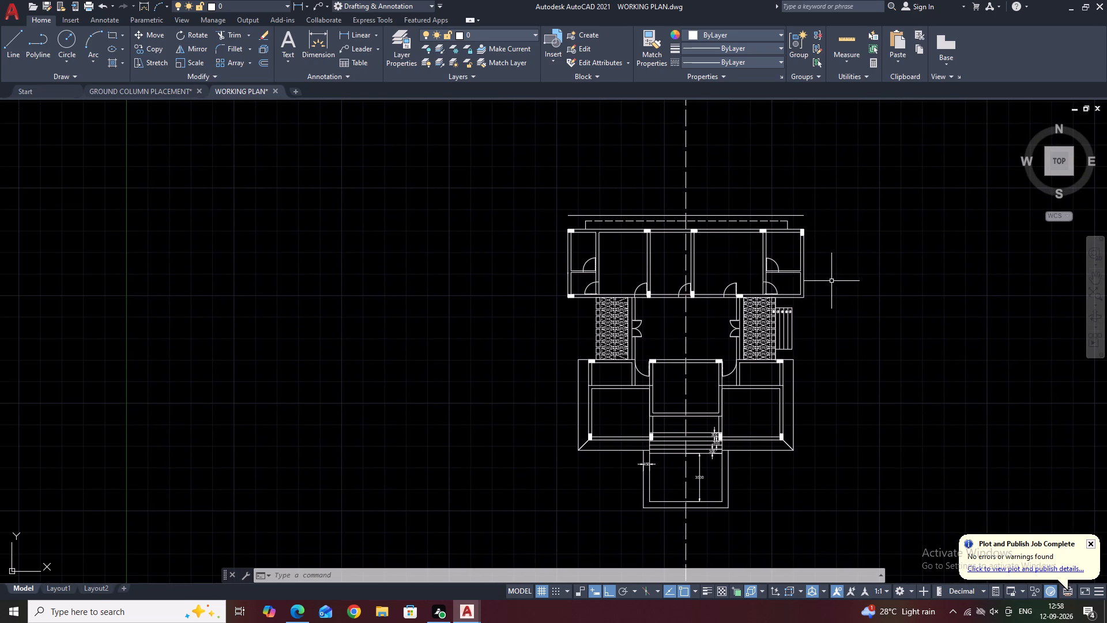
Quick-measure the small rooms and door openings in the rear wing of the plan.
{"action": "middle_click_drag", "start_coordinate": [793, 227], "coordinate": [737, 213]}
{"action": "scroll", "coordinate": [723, 245], "scroll_direction": "up", "scroll_amount": 2}
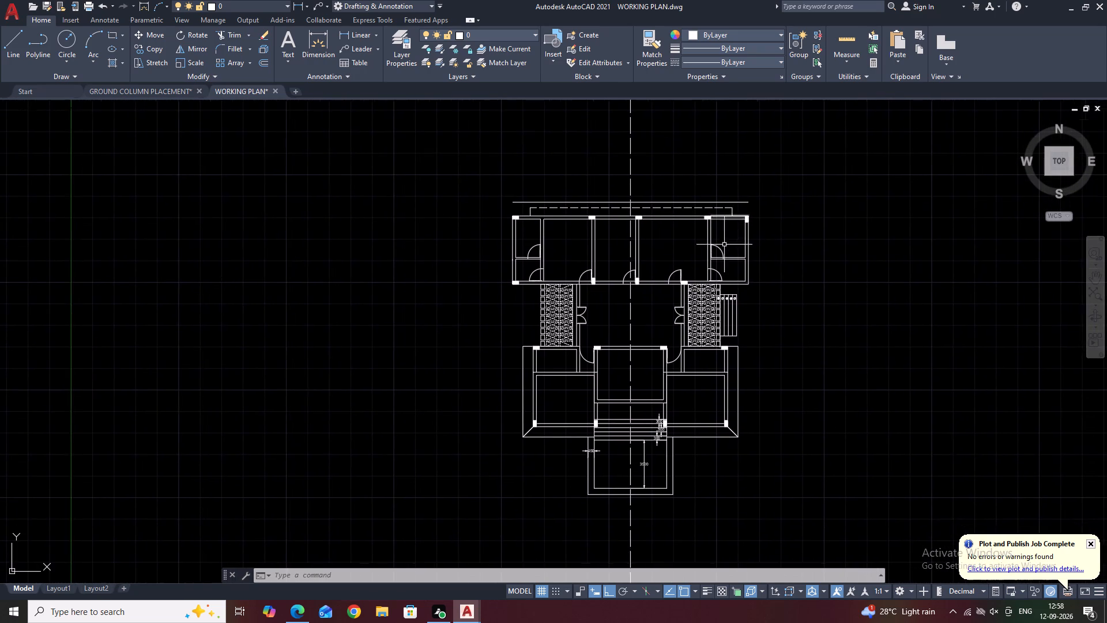
{"action": "left_click", "coordinate": [846, 41]}
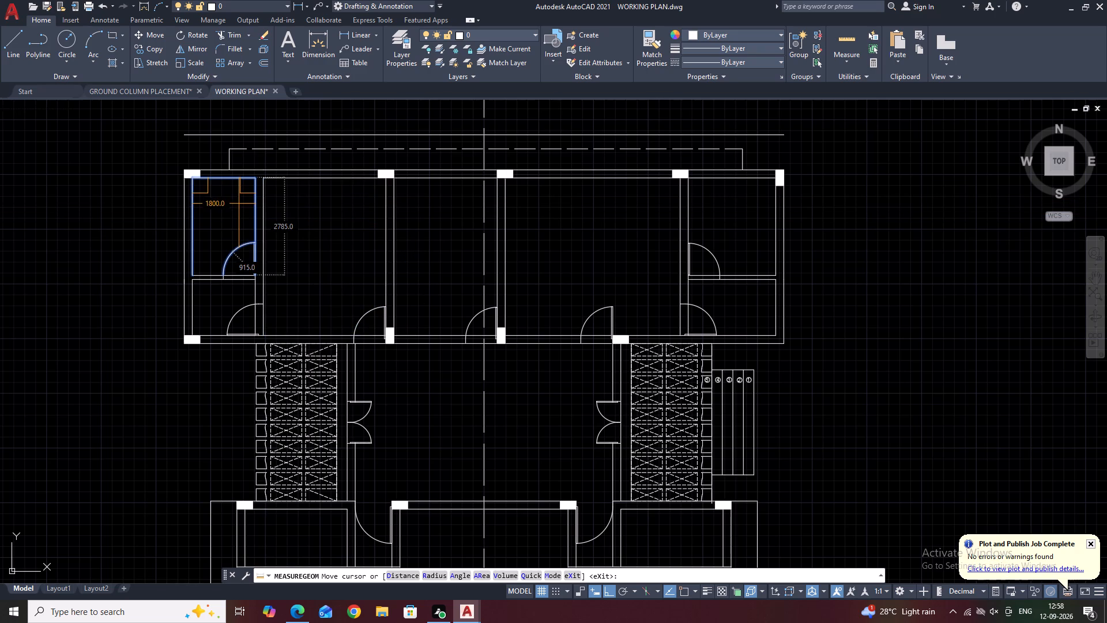
{"action": "key", "text": "Escape"}
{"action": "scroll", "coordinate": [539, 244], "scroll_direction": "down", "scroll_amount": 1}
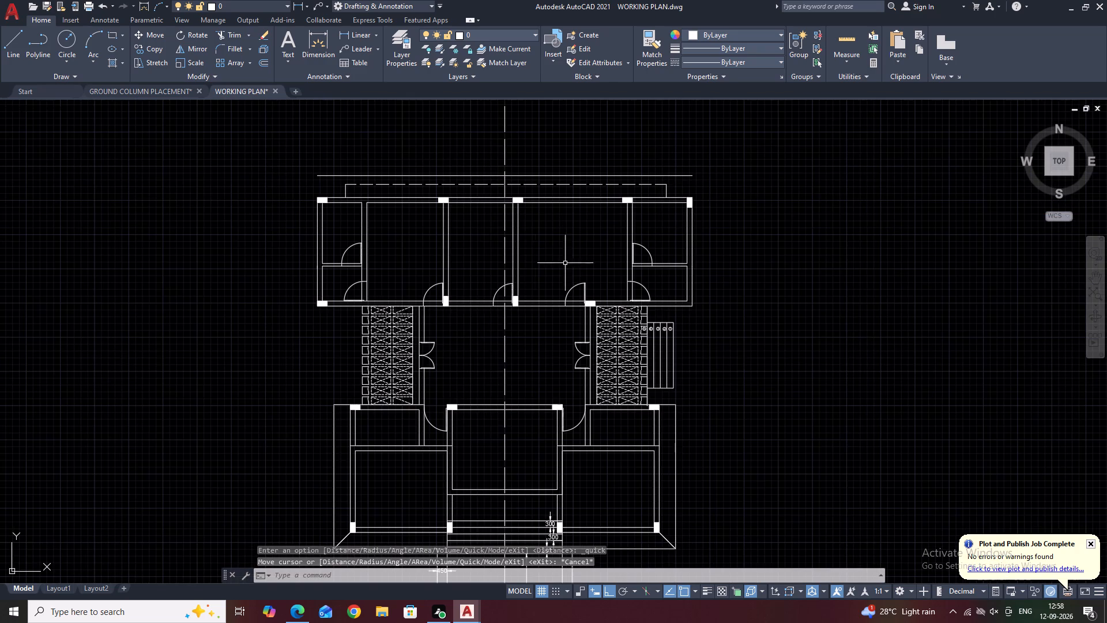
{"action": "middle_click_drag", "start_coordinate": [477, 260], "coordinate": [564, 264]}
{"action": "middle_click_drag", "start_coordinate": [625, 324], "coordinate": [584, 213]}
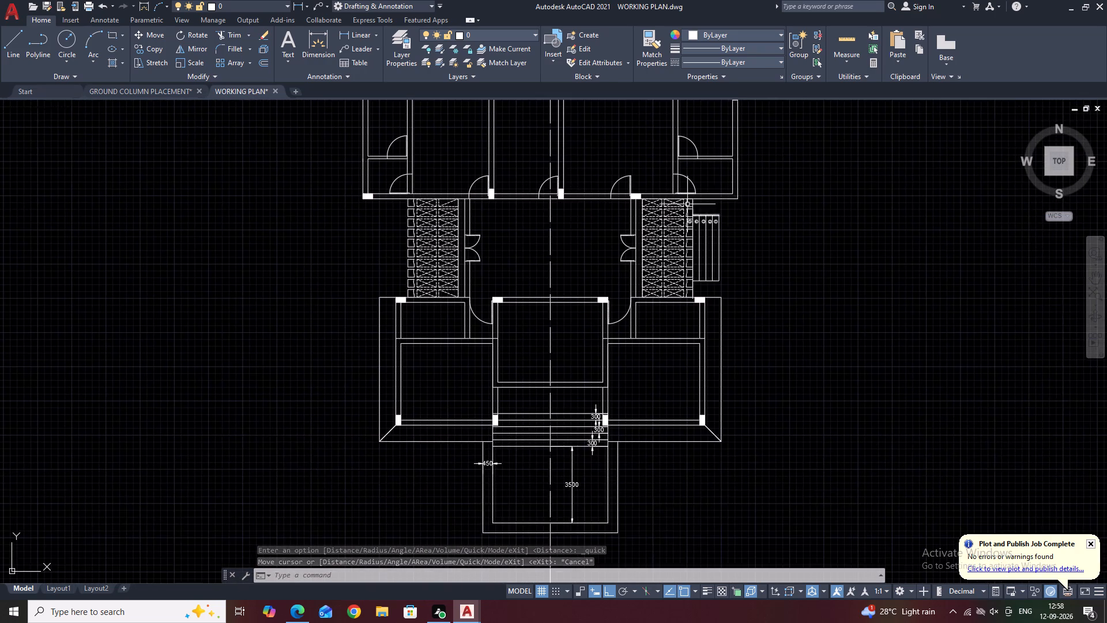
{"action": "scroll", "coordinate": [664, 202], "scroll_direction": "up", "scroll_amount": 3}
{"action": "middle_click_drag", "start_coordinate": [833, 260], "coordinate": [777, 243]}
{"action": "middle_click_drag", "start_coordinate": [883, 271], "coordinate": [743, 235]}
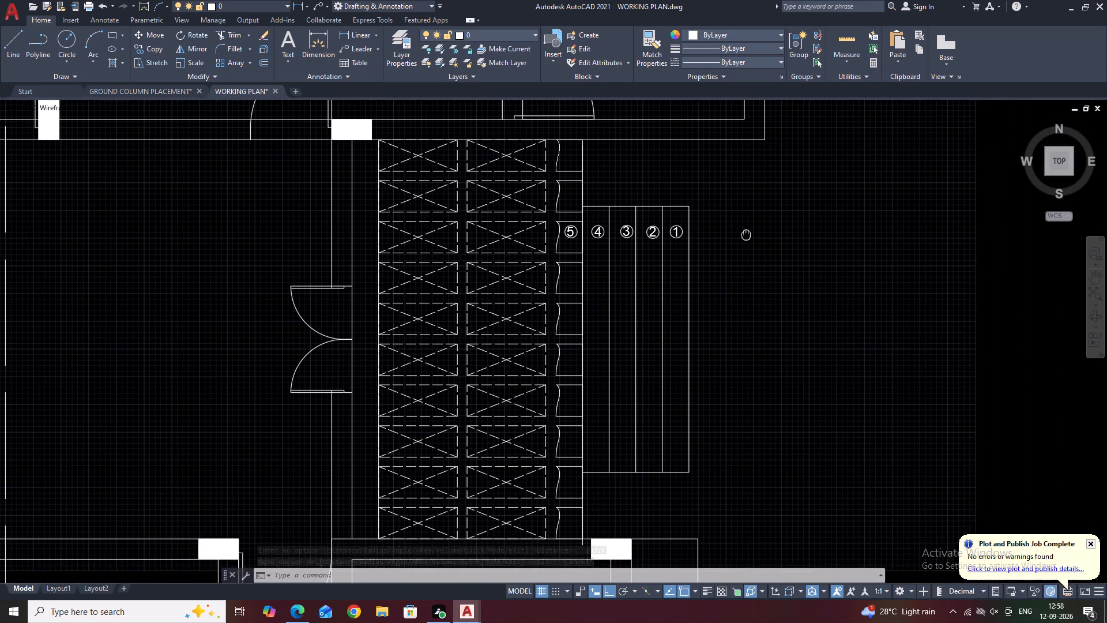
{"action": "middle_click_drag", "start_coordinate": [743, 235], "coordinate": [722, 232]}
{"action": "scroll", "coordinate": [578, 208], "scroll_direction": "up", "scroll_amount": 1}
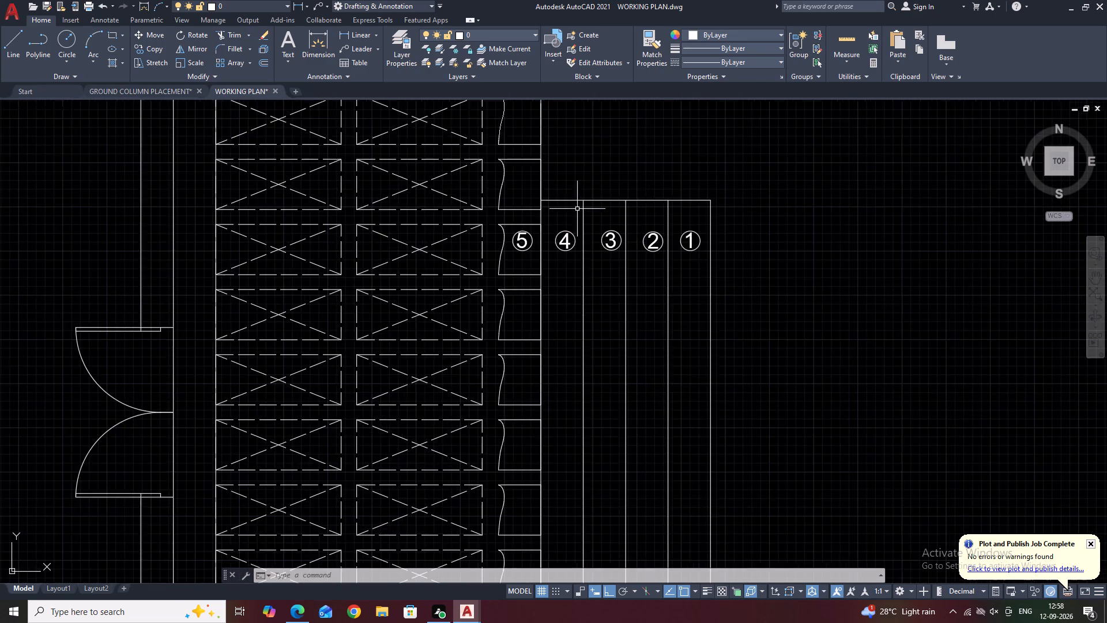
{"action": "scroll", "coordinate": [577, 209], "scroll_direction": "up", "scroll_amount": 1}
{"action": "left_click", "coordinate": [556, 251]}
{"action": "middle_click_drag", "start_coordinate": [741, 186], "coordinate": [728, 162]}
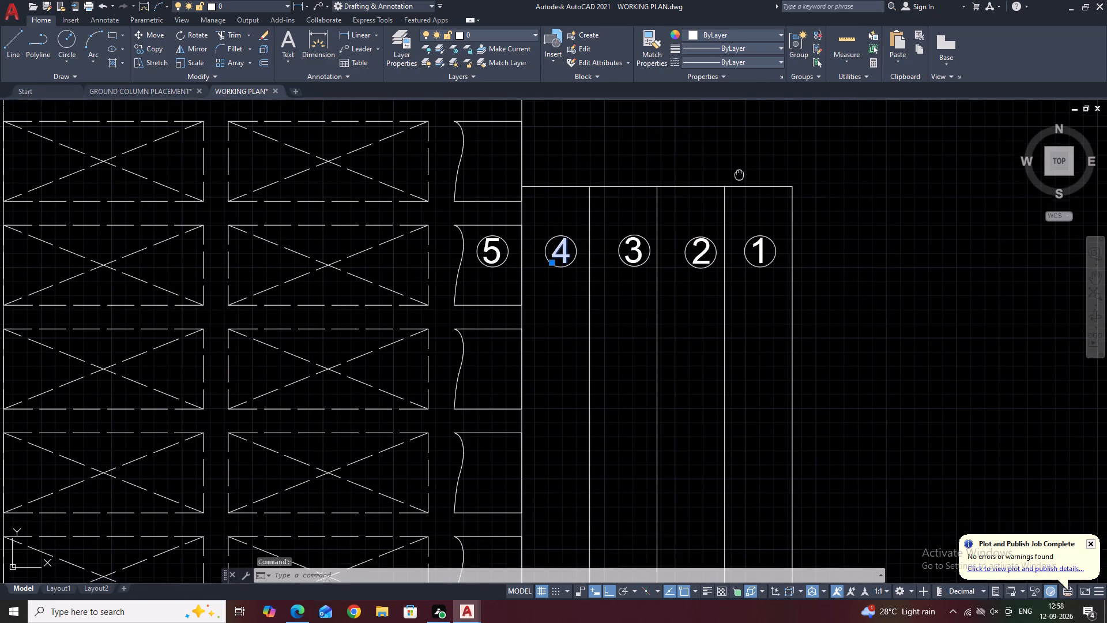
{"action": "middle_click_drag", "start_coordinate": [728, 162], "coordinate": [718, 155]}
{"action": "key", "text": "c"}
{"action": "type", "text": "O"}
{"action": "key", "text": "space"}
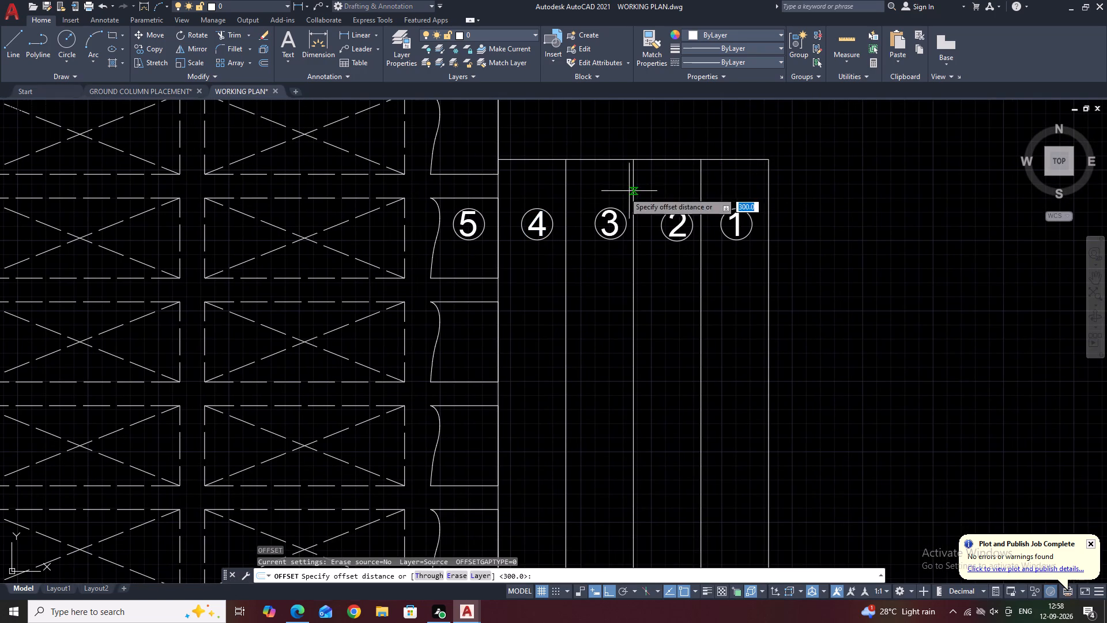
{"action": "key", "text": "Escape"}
Copy the number 4, without its circle, straight down the same tread to the lower part of the outside stair.
{"action": "left_click", "coordinate": [540, 222]}
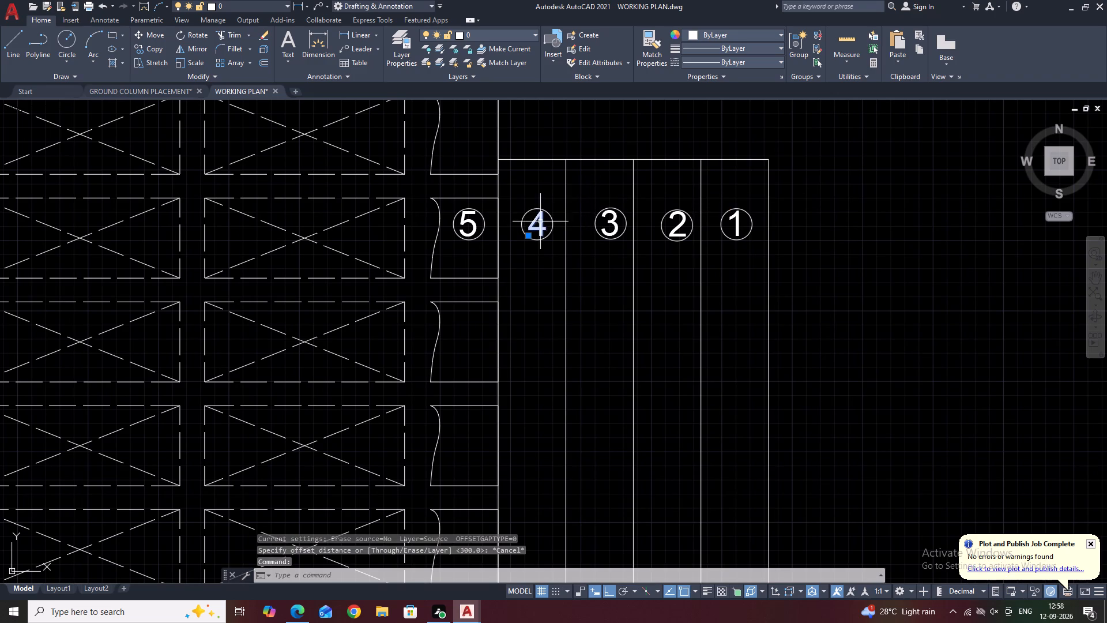
{"action": "key", "text": "c"}
{"action": "type", "text": "O"}
{"action": "key", "text": "space"}
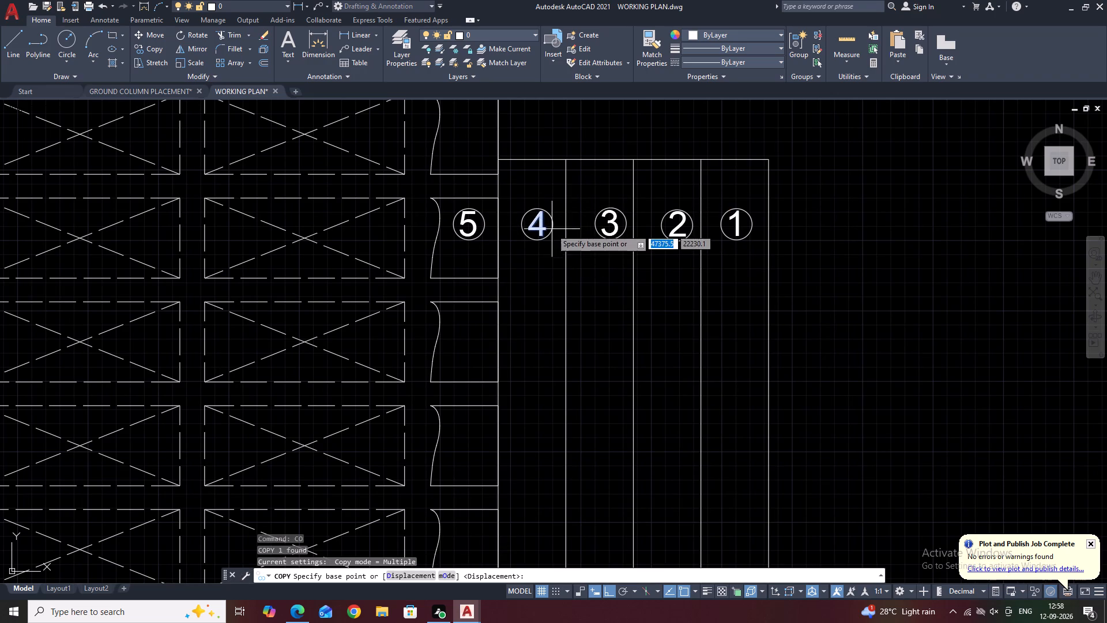
{"action": "left_click", "coordinate": [548, 225]}
{"action": "scroll", "coordinate": [555, 261], "scroll_direction": "down", "scroll_amount": 4}
{"action": "scroll", "coordinate": [551, 314], "scroll_direction": "up", "scroll_amount": 3}
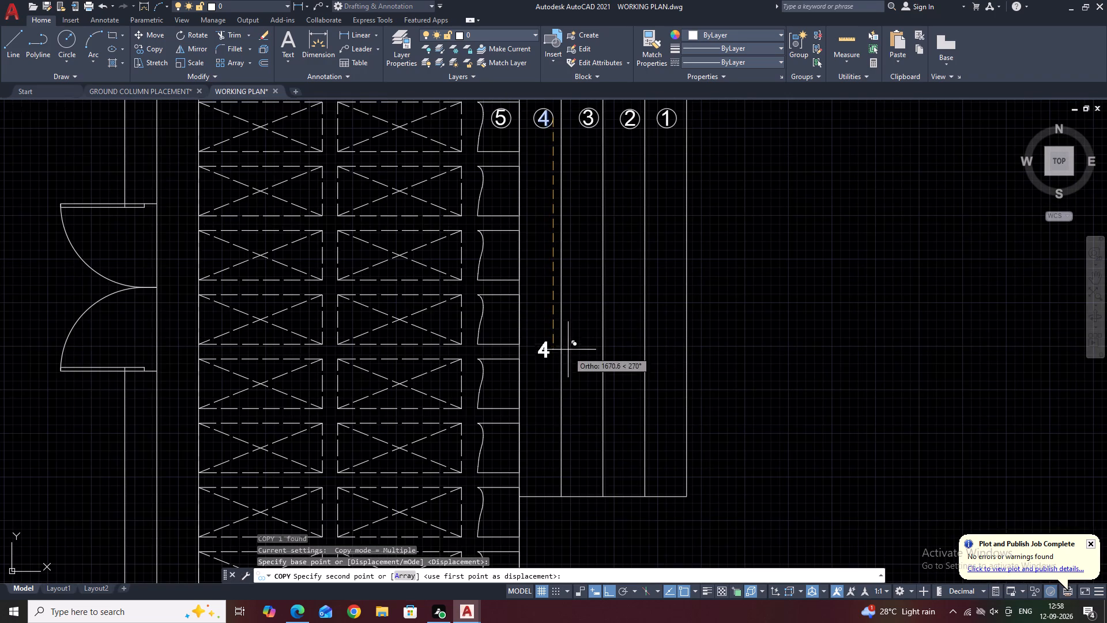
{"action": "left_click", "coordinate": [558, 396]}
{"action": "key", "text": "Escape"}
Rotate the copied number 4 by 90° so that it reads vertically along the stair.
{"action": "left_click", "coordinate": [551, 392]}
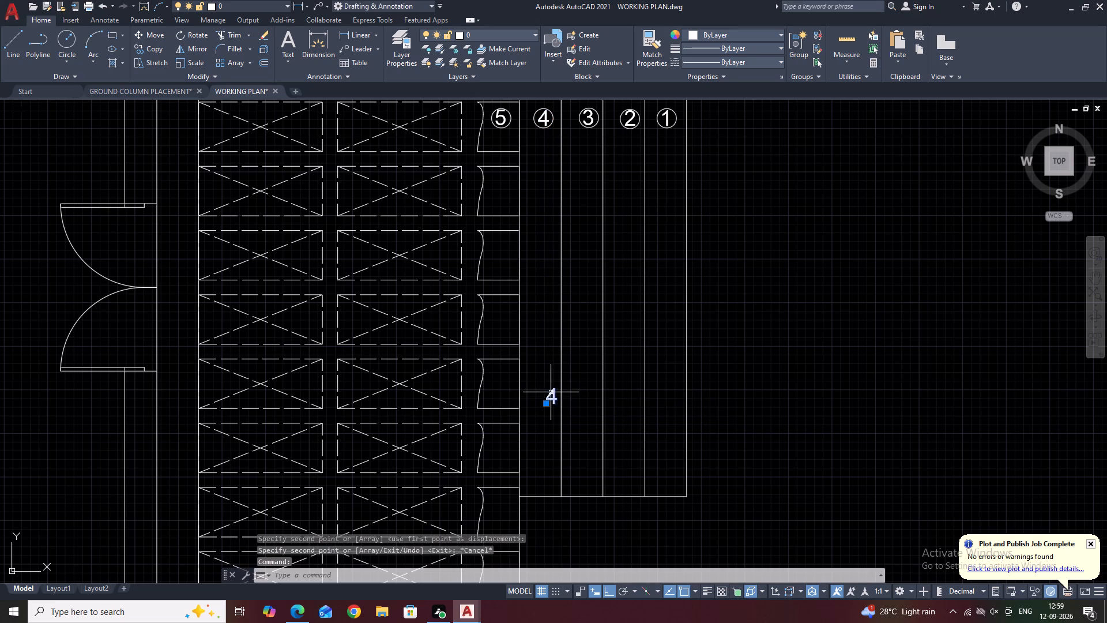
{"action": "key", "text": "r"}
{"action": "key", "text": "o"}
{"action": "key", "text": "space"}
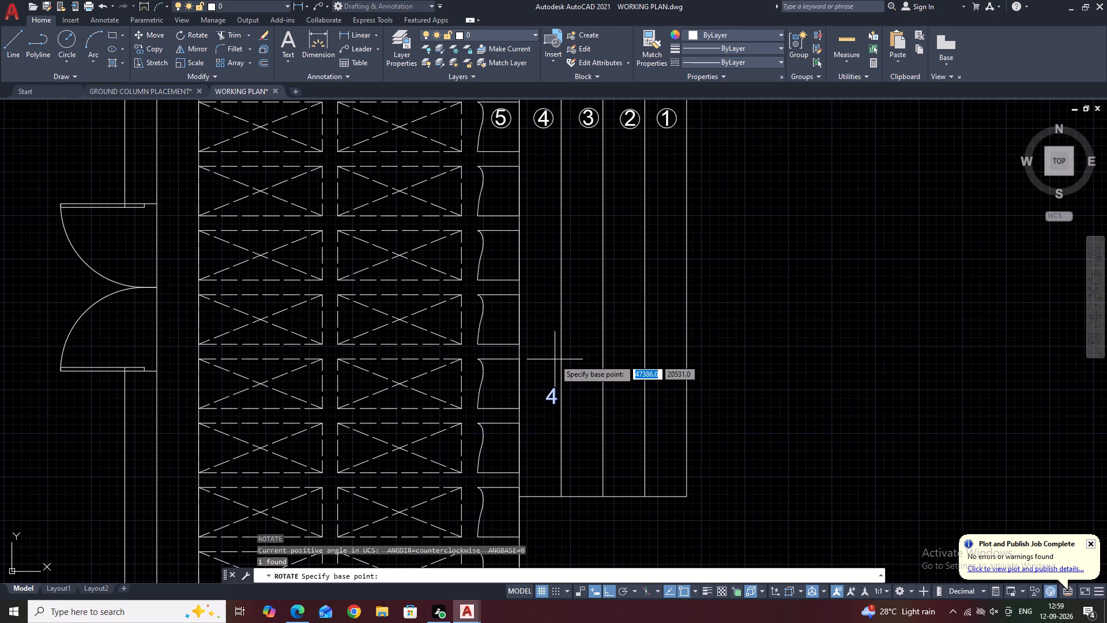
{"action": "left_click", "coordinate": [556, 359]}
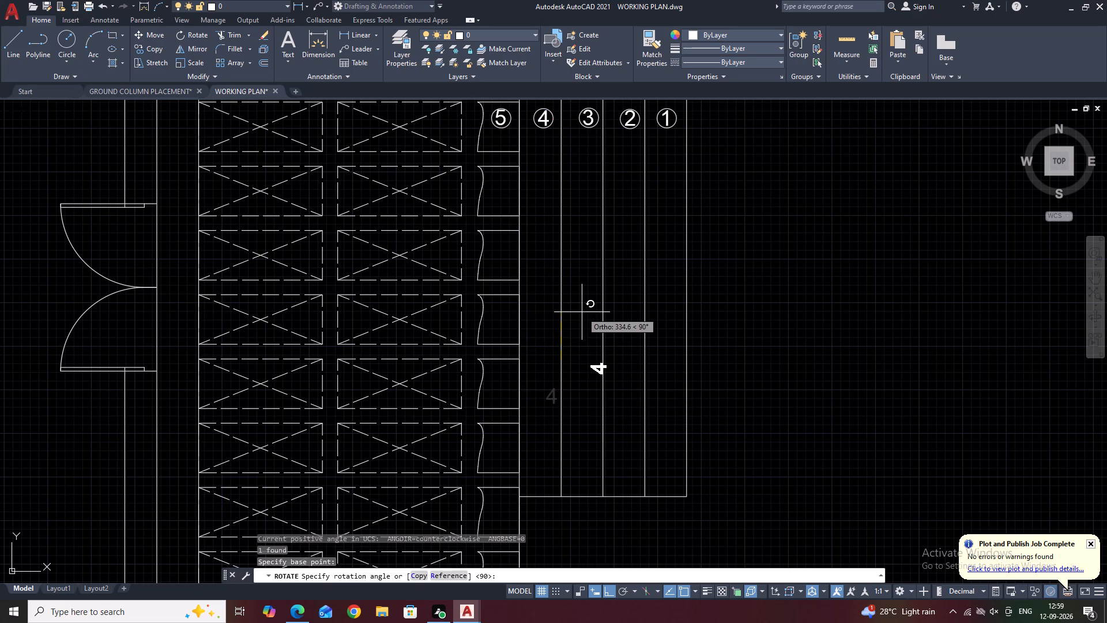
{"action": "left_click", "coordinate": [582, 312]}
Move the rotated number 4 horizontally back onto the tread beside the block-patterned area.
{"action": "left_click", "coordinate": [594, 365]}
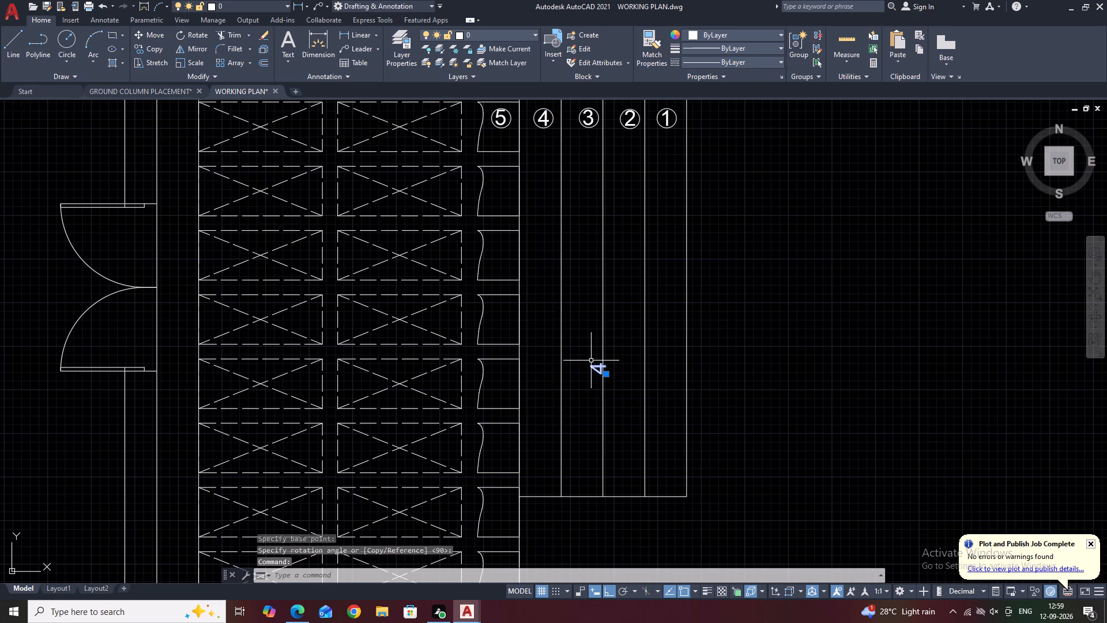
{"action": "type", "text": "M"}
{"action": "key", "text": "space"}
{"action": "left_click", "coordinate": [591, 360]}
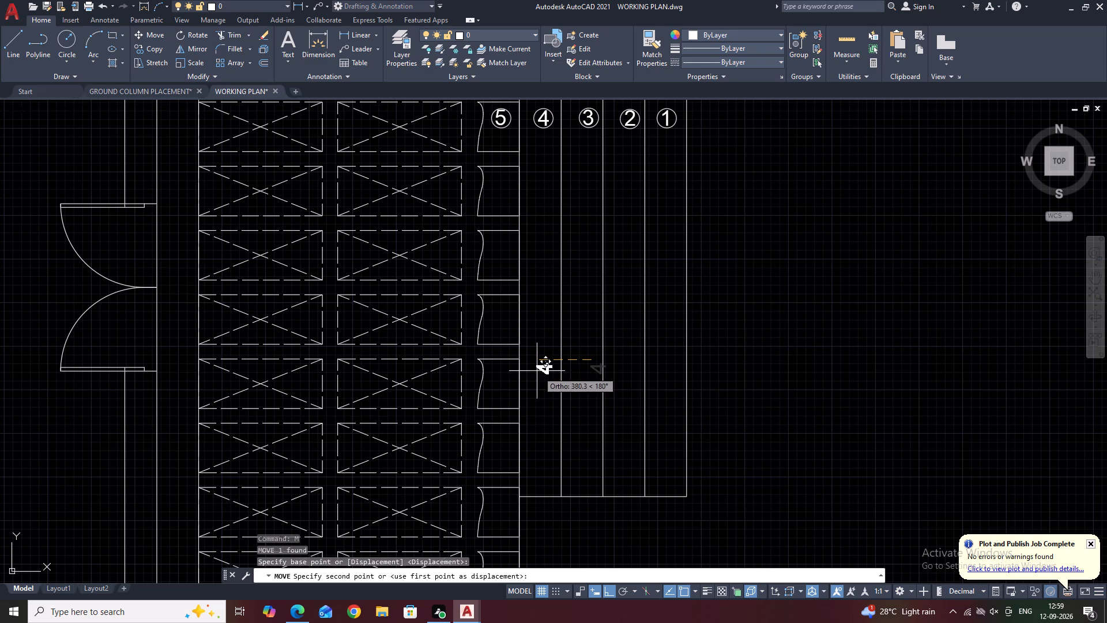
{"action": "left_click", "coordinate": [526, 370]}
Move the rotated number 4 straight down its tread beside the block-patterned area.
{"action": "scroll", "coordinate": [533, 368], "scroll_direction": "up", "scroll_amount": 2}
{"action": "left_click", "coordinate": [552, 354]}
{"action": "left_click", "coordinate": [539, 369]}
{"action": "middle_click_drag", "start_coordinate": [587, 360], "coordinate": [580, 370]}
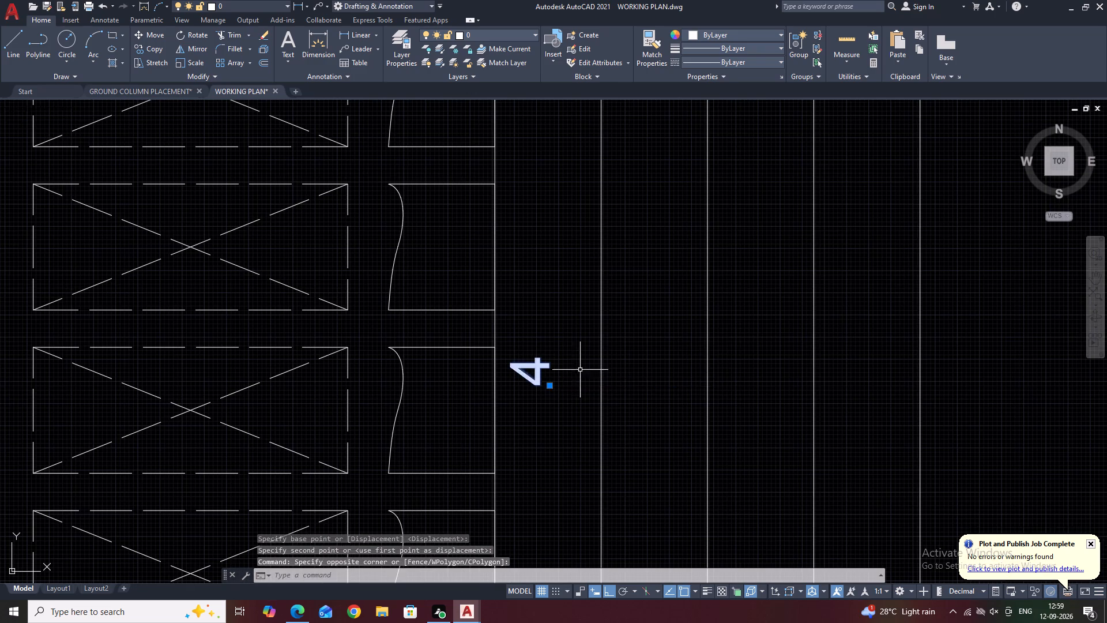
{"action": "middle_click_drag", "start_coordinate": [580, 370], "coordinate": [595, 254]}
{"action": "scroll", "coordinate": [593, 246], "scroll_direction": "up", "scroll_amount": 1}
{"action": "type", "text": "M"}
{"action": "key", "text": "space"}
{"action": "left_click", "coordinate": [582, 240]}
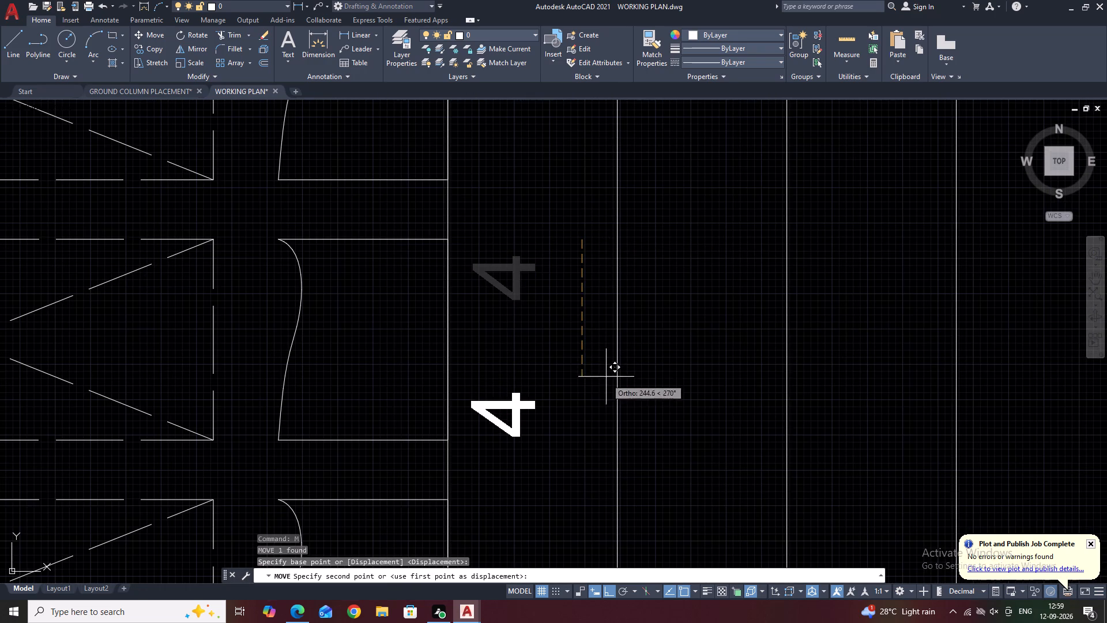
{"action": "left_click", "coordinate": [605, 411]}
Move the rotated number 4 a little further straight down the same tread.
{"action": "middle_click_drag", "start_coordinate": [656, 375], "coordinate": [634, 261]}
{"action": "left_click", "coordinate": [561, 340]}
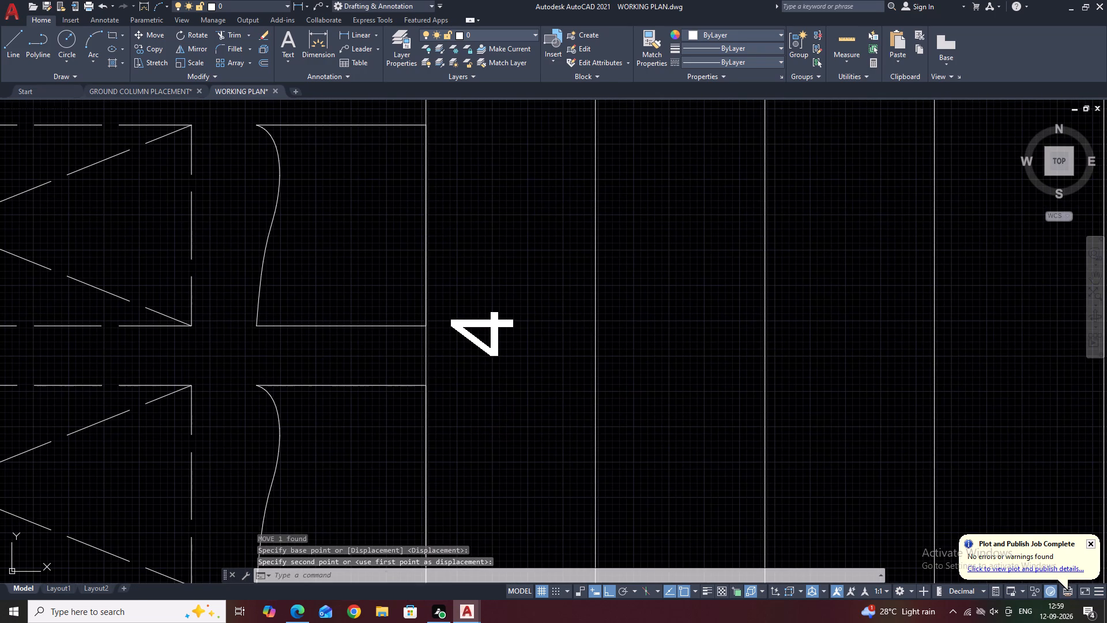
{"action": "left_click", "coordinate": [492, 305]}
{"action": "key", "text": "m"}
{"action": "key", "text": "space"}
{"action": "left_click", "coordinate": [514, 302]}
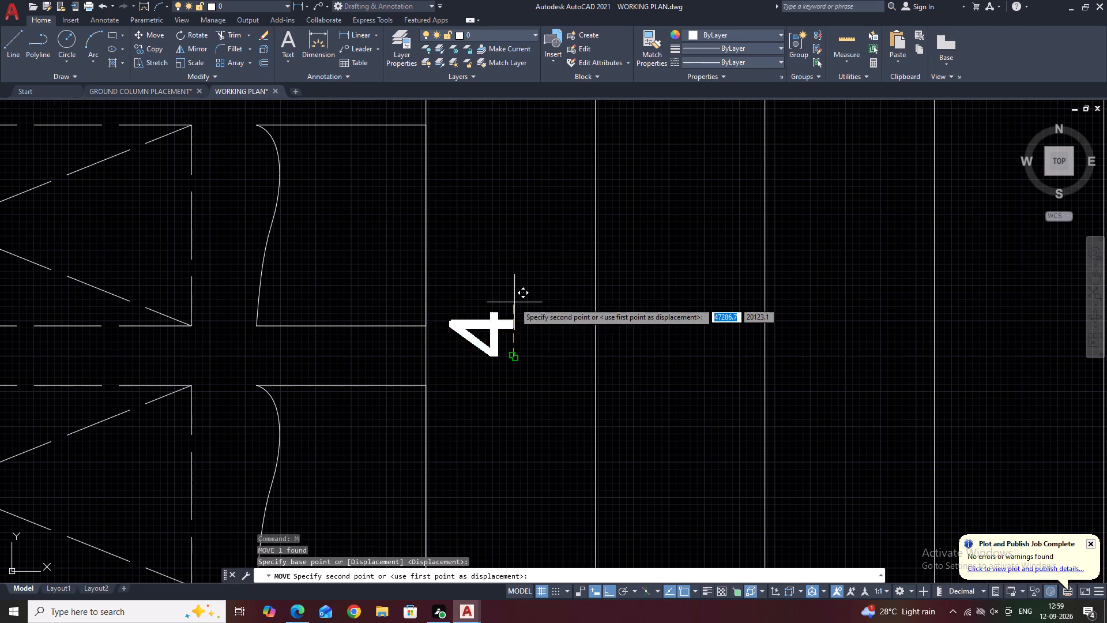
{"action": "left_click", "coordinate": [565, 449]}
Replace the text of the rotated number 4 with the level label LVL=+900.
{"action": "middle_click_drag", "start_coordinate": [547, 382], "coordinate": [559, 372]}
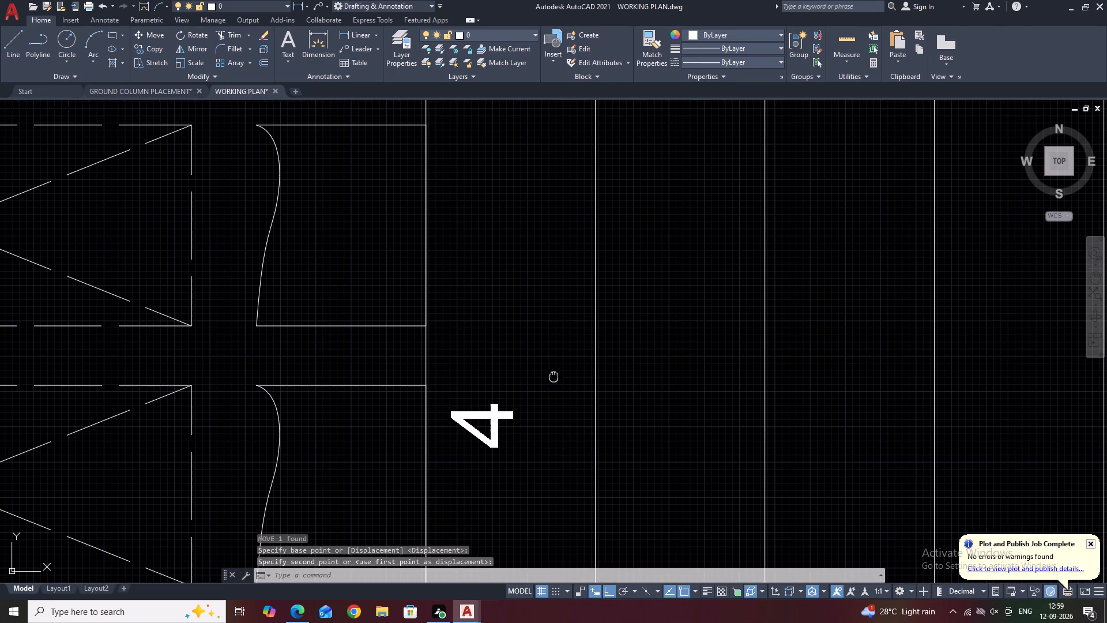
{"action": "middle_click_drag", "start_coordinate": [559, 372], "coordinate": [577, 330]}
{"action": "left_click", "coordinate": [541, 362]}
{"action": "left_click", "coordinate": [541, 362]}
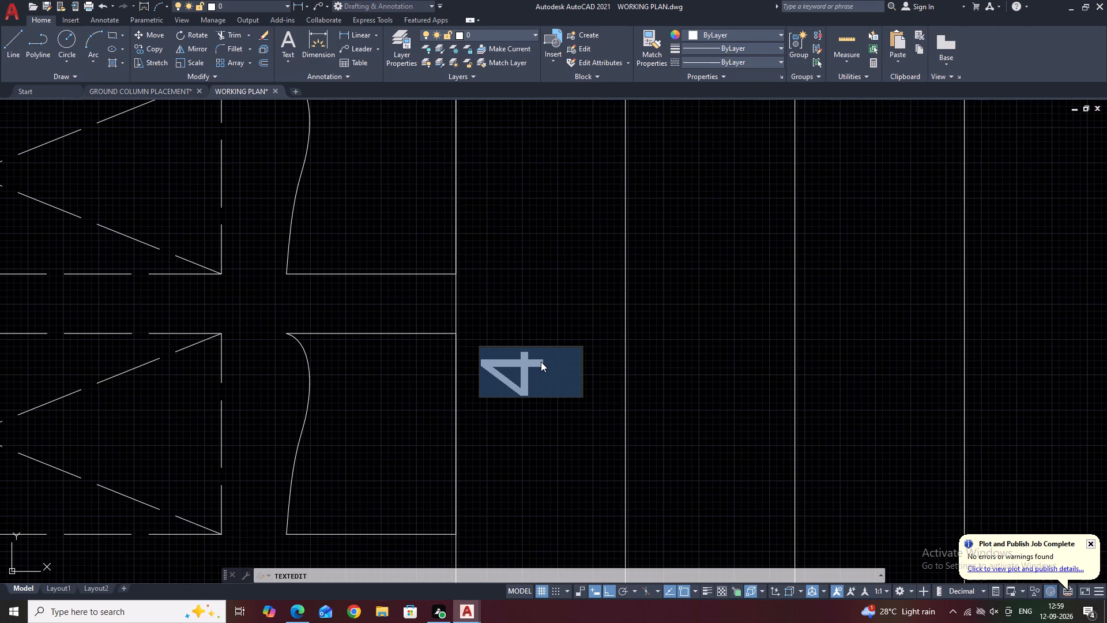
{"action": "key", "text": "l"}
{"action": "key", "text": "v"}
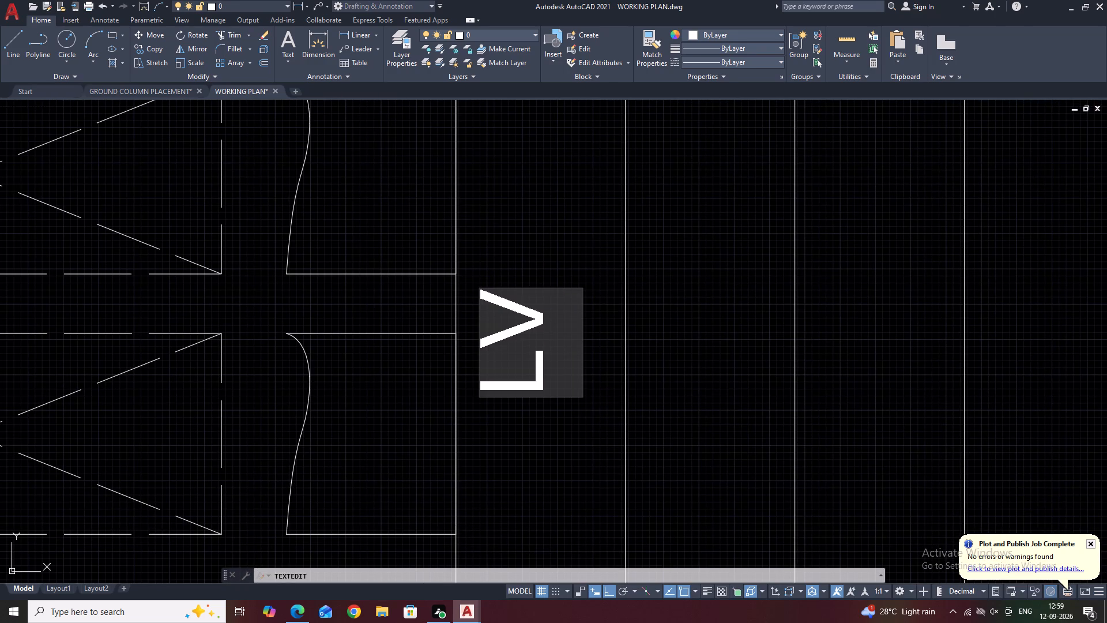
{"action": "key", "text": "l"}
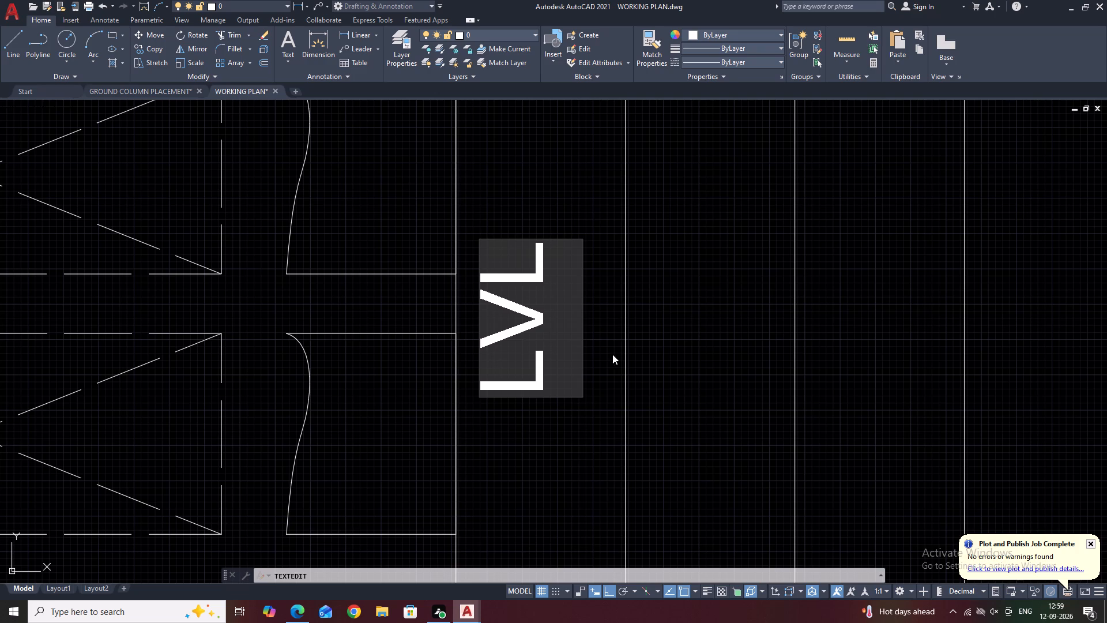
{"action": "key", "text": "shift+plus"}
{"action": "key", "text": "BackSpace"}
{"action": "key", "text": "equal"}
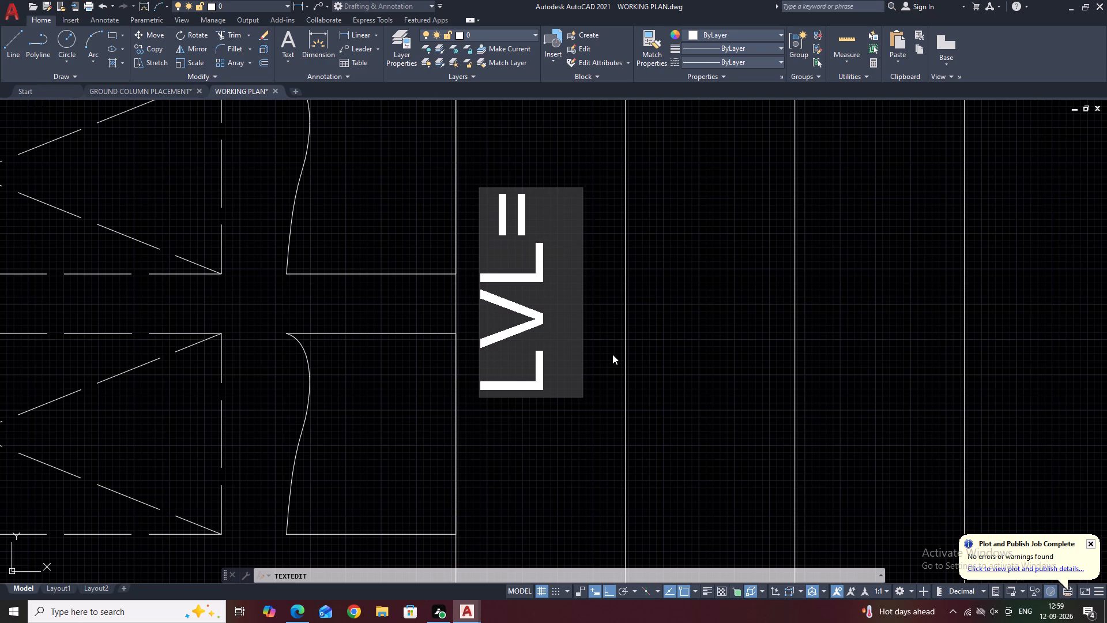
{"action": "middle_click_drag", "start_coordinate": [599, 249], "coordinate": [579, 296]}
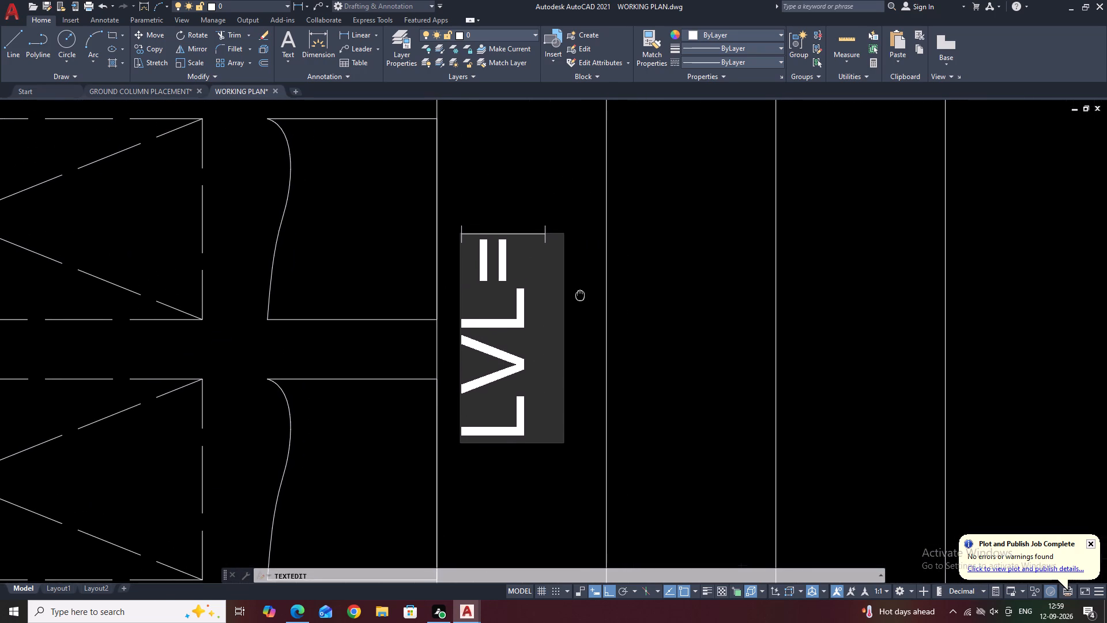
{"action": "middle_click_drag", "start_coordinate": [579, 296], "coordinate": [577, 303]}
{"action": "middle_click_drag", "start_coordinate": [619, 261], "coordinate": [601, 303]}
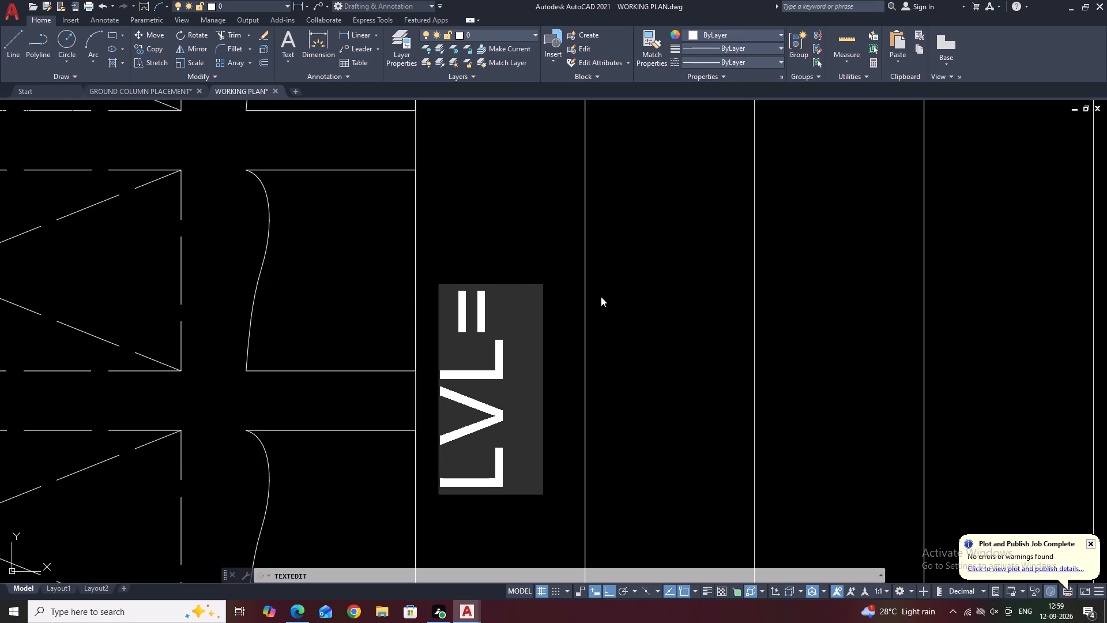
{"action": "key", "text": "equal"}
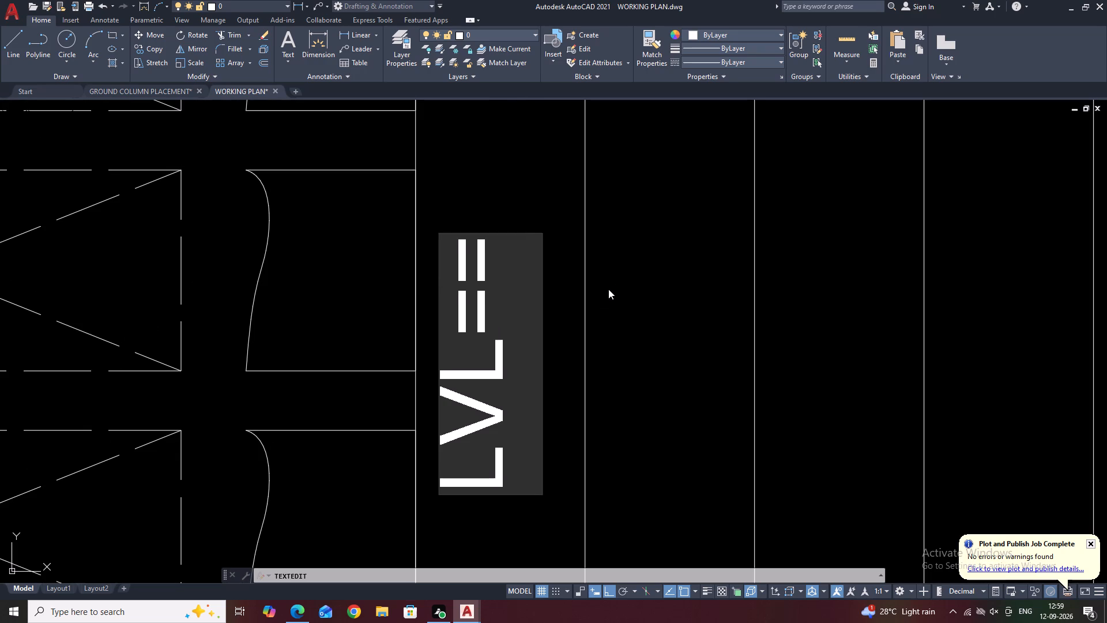
{"action": "key", "text": "BackSpace"}
{"action": "key", "text": "shift+plus"}
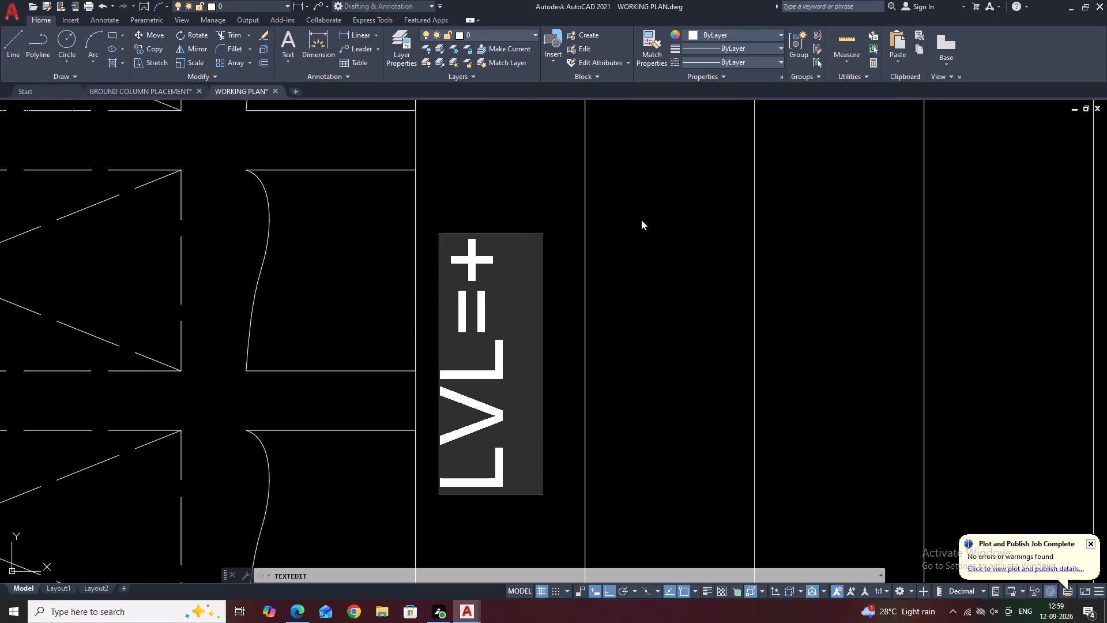
{"action": "middle_click_drag", "start_coordinate": [641, 220], "coordinate": [613, 271]}
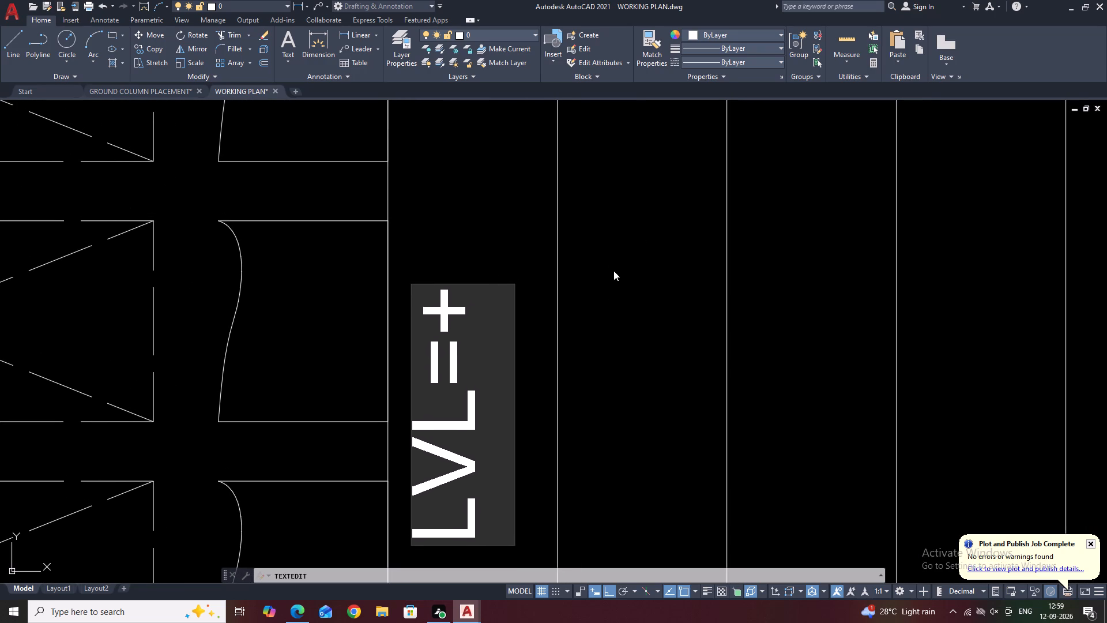
{"action": "type", "text": "900"}
{"action": "left_click", "coordinate": [654, 221]}
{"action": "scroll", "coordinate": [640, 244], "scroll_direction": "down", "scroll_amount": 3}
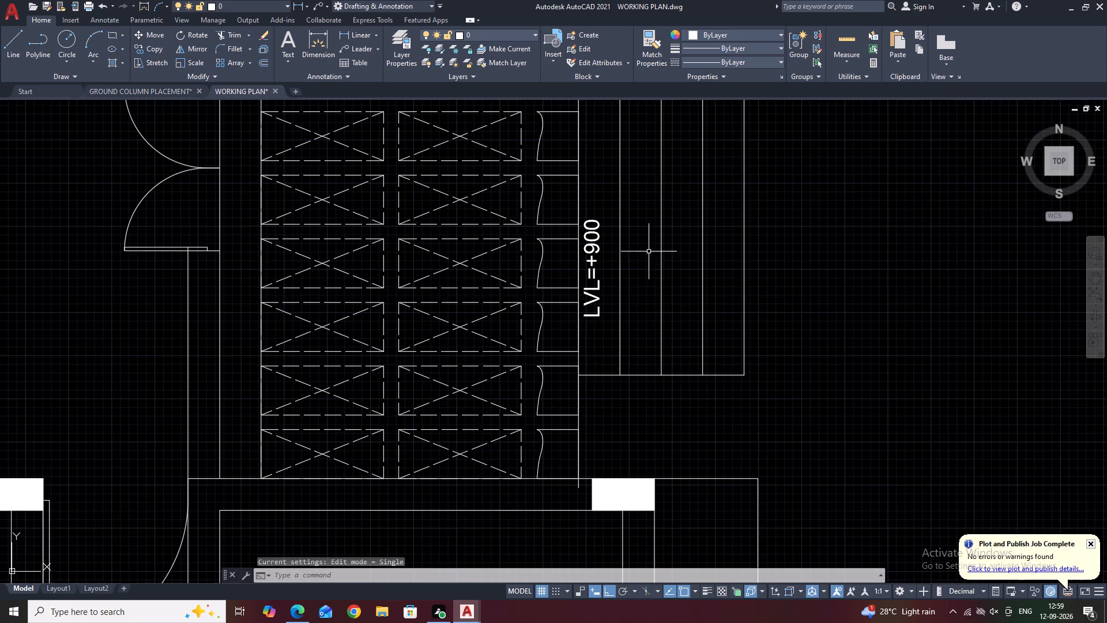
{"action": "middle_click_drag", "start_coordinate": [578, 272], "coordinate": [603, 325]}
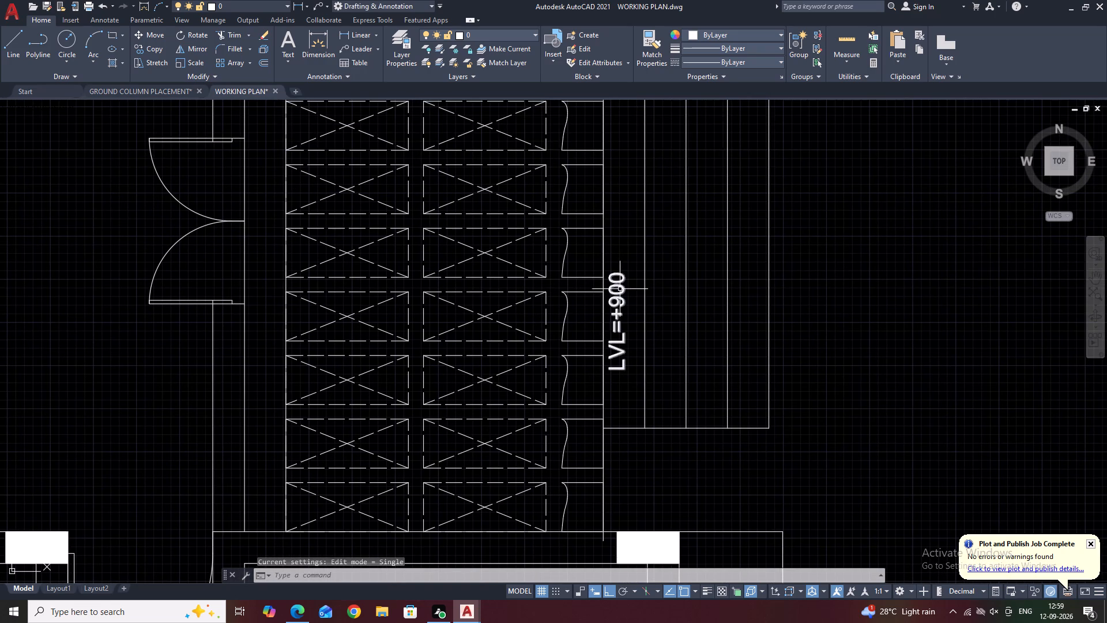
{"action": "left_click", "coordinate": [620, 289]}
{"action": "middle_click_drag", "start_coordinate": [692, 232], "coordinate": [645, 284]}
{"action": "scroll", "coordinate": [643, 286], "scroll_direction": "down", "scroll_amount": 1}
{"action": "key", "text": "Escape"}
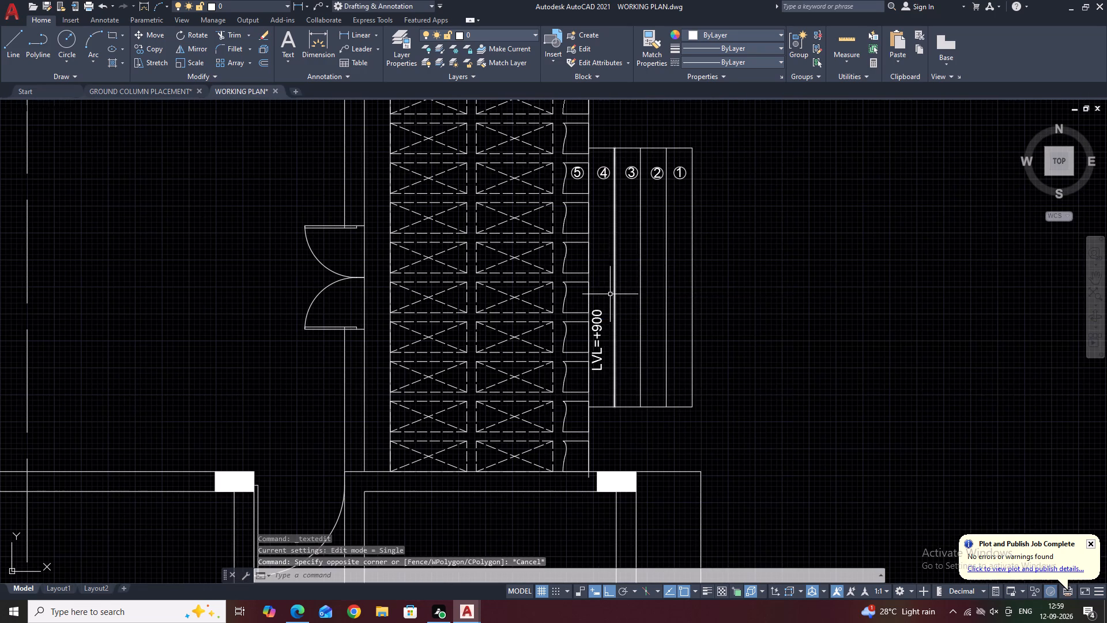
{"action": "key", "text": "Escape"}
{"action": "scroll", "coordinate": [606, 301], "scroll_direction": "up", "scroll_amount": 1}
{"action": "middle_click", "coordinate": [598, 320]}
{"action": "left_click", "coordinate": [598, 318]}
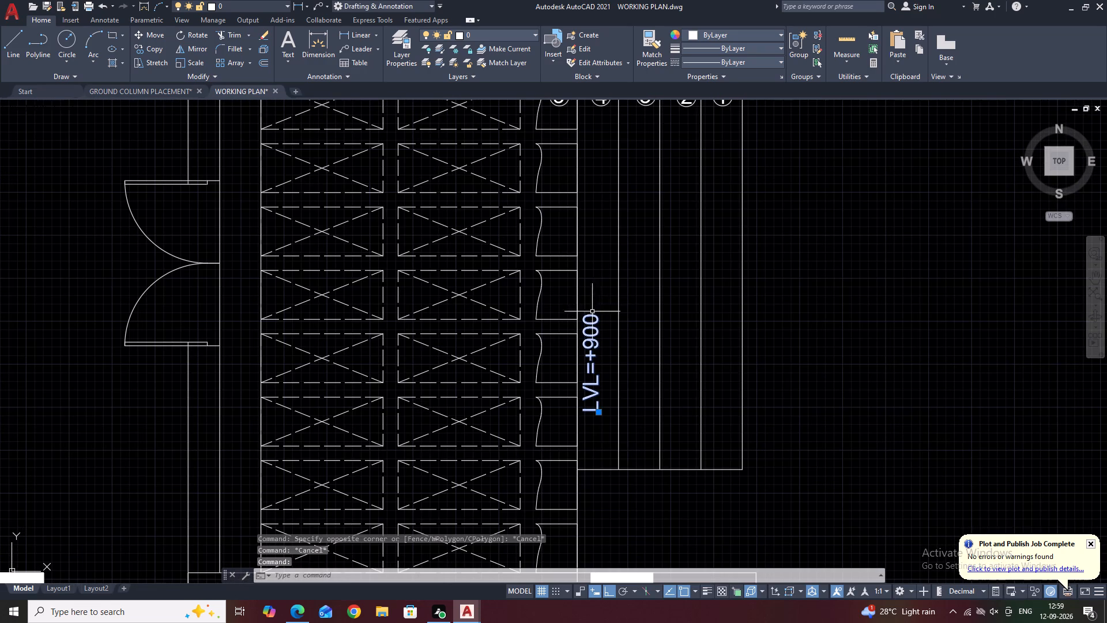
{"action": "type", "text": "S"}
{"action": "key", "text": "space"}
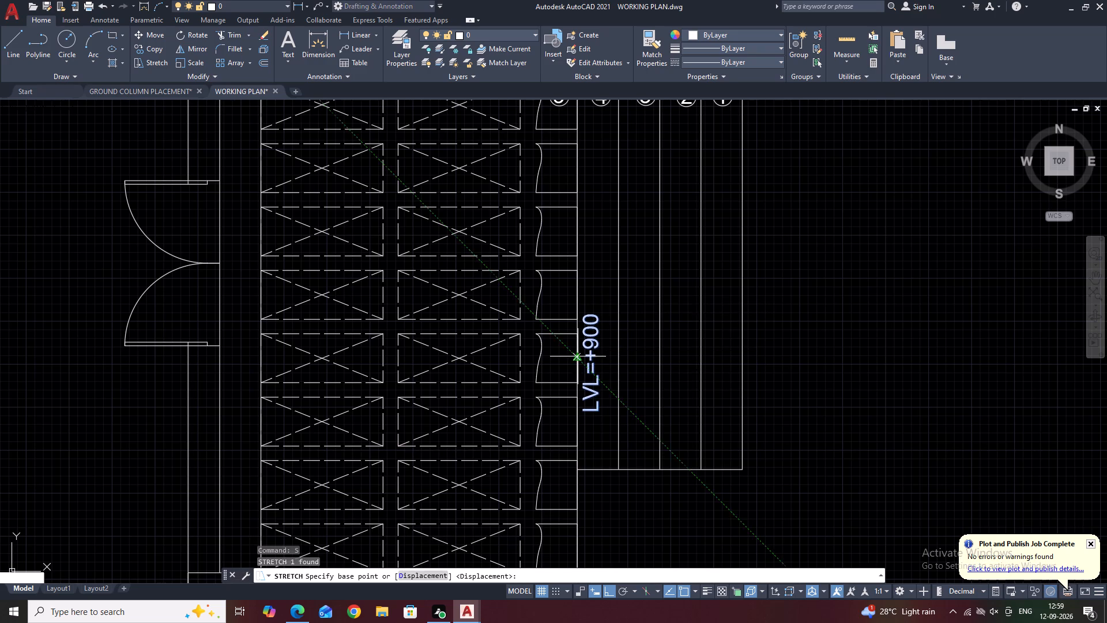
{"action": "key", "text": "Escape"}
Scale the LVL=+900 label up by a factor of about 2 from the start point of its text.
{"action": "middle_click_drag", "start_coordinate": [610, 342], "coordinate": [649, 292]}
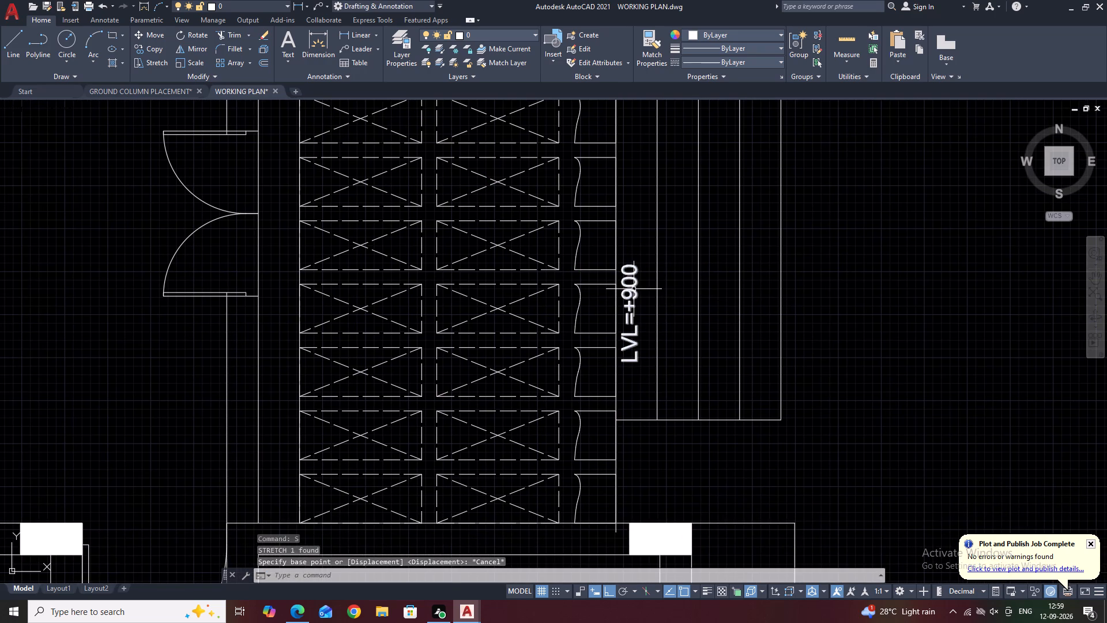
{"action": "left_click", "coordinate": [635, 299]}
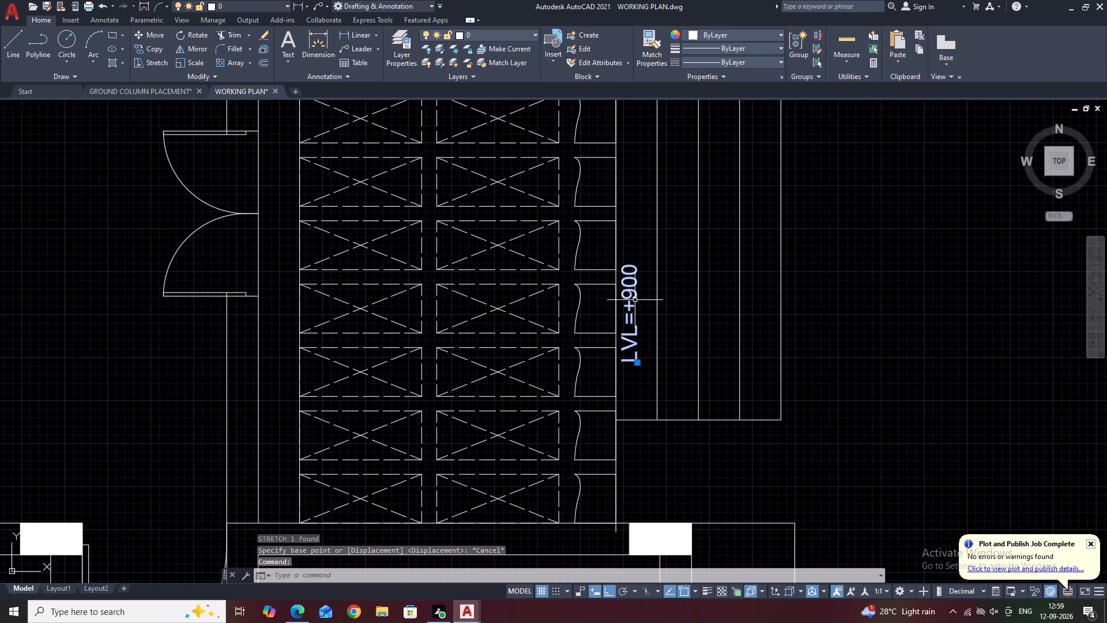
{"action": "middle_click_drag", "start_coordinate": [683, 305], "coordinate": [650, 318]}
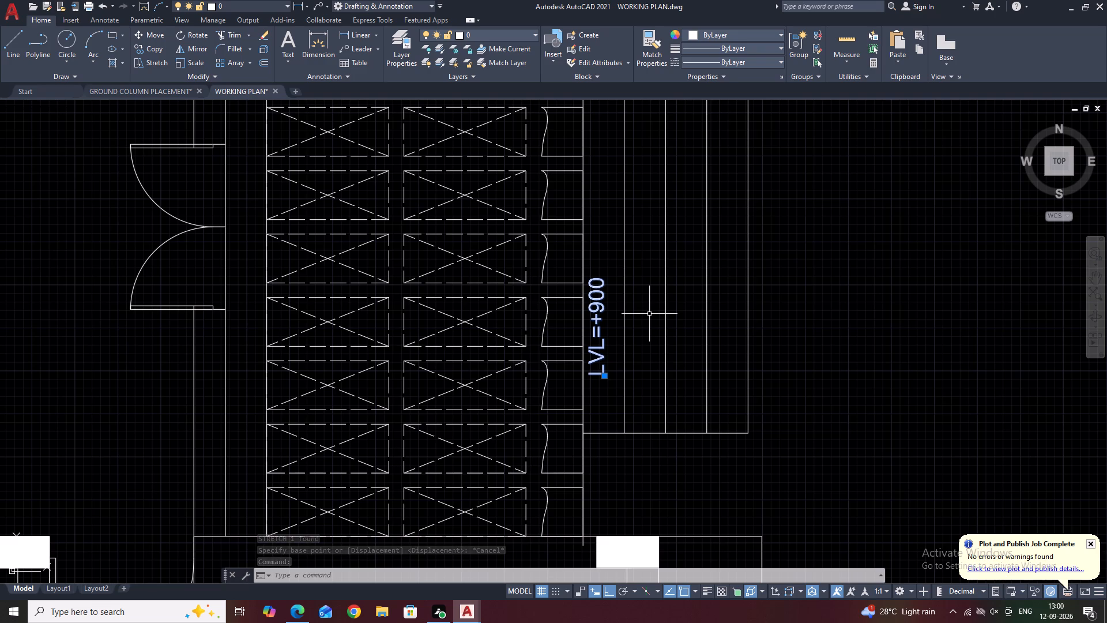
{"action": "type", "text": "SC"}
{"action": "key", "text": "space"}
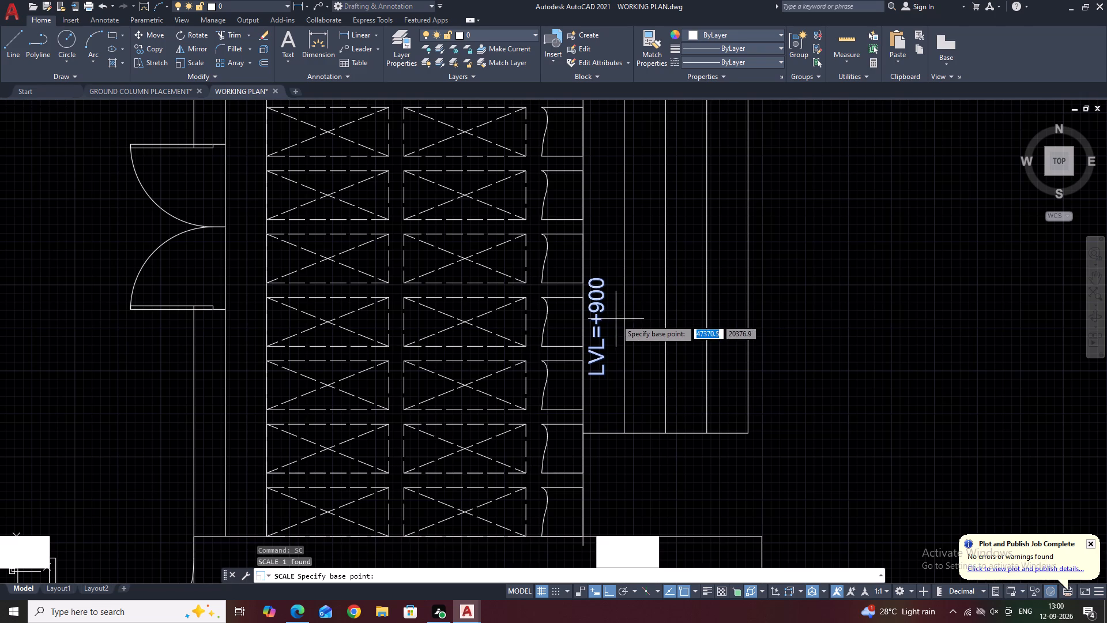
{"action": "left_click", "coordinate": [597, 374]}
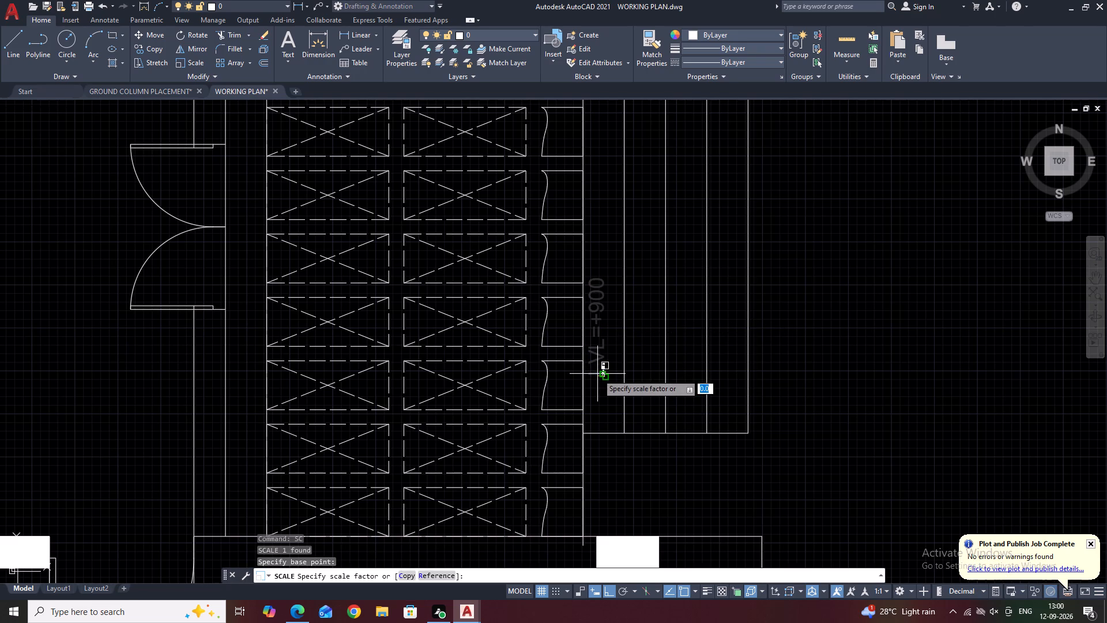
{"action": "scroll", "coordinate": [578, 463], "scroll_direction": "down", "scroll_amount": 2}
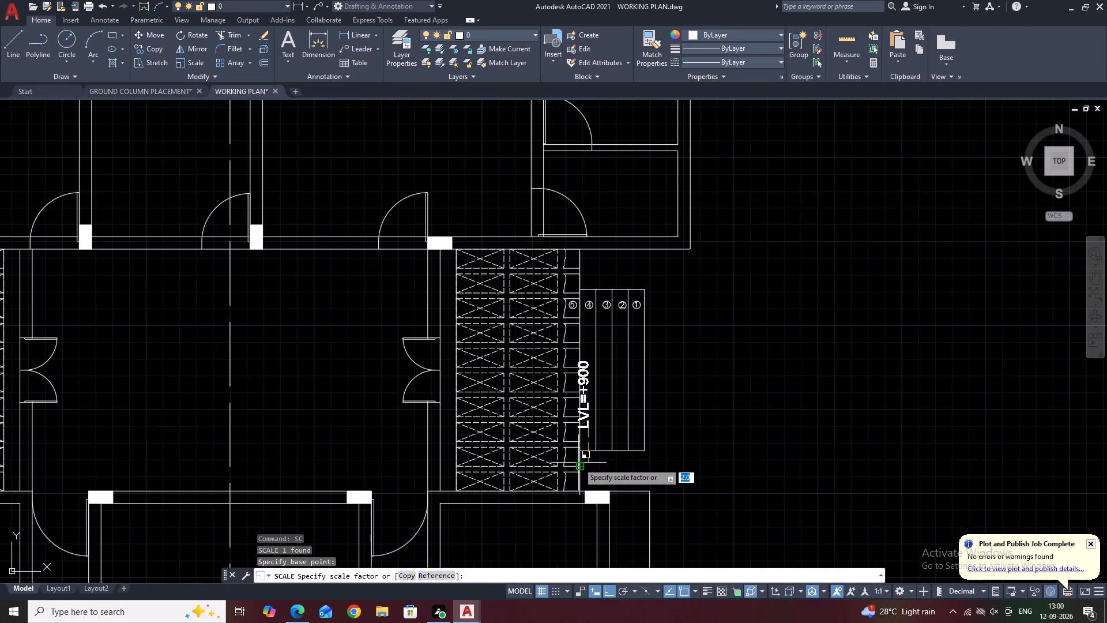
{"action": "left_click", "coordinate": [578, 463]}
Move the enlarged LVL=+900 label about 100 units horizontally away from the block pattern, so it sits between the tread lines.
{"action": "scroll", "coordinate": [586, 395], "scroll_direction": "up", "scroll_amount": 3}
{"action": "left_click", "coordinate": [588, 396]}
{"action": "left_click", "coordinate": [566, 354]}
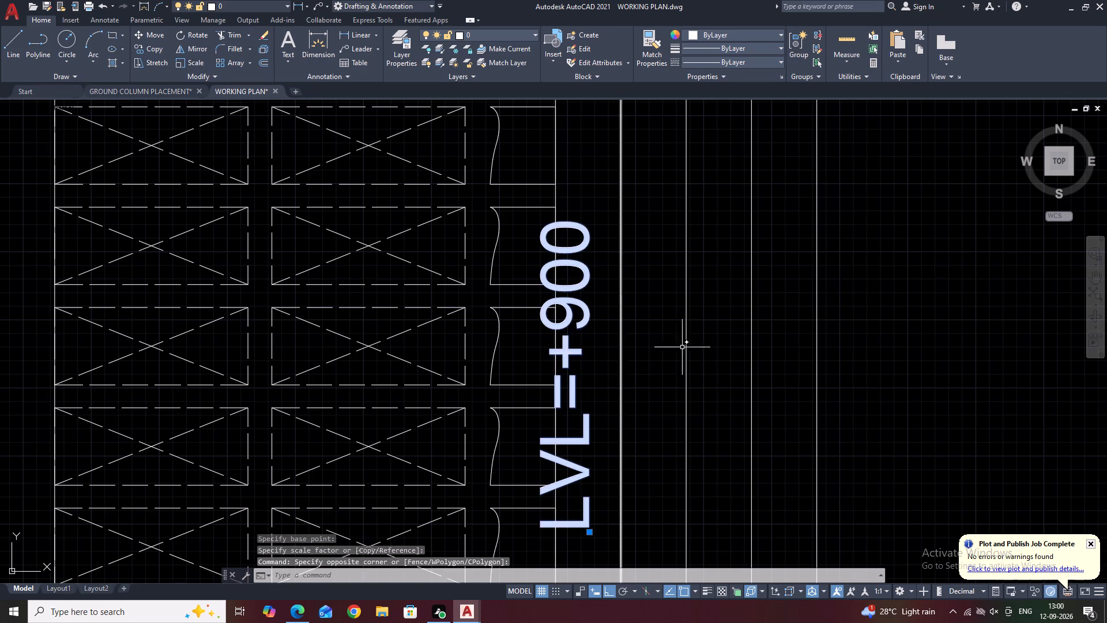
{"action": "middle_click_drag", "start_coordinate": [683, 341], "coordinate": [634, 294]}
{"action": "type", "text": "M"}
{"action": "key", "text": "space"}
{"action": "left_click", "coordinate": [627, 290]}
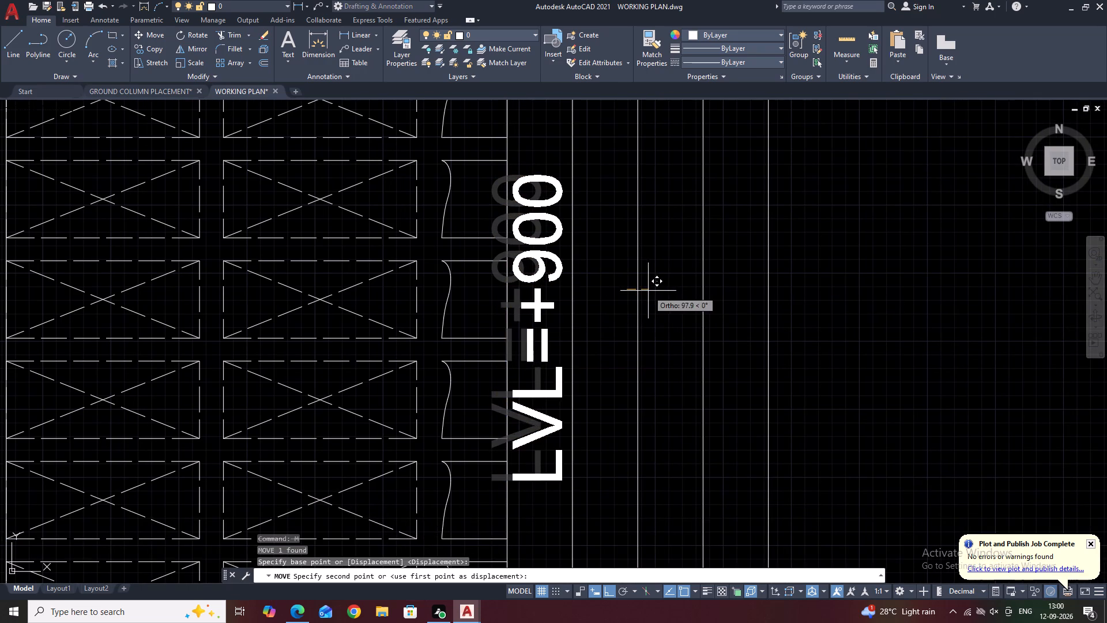
{"action": "left_click", "coordinate": [650, 291]}
{"action": "scroll", "coordinate": [703, 255], "scroll_direction": "down", "scroll_amount": 2}
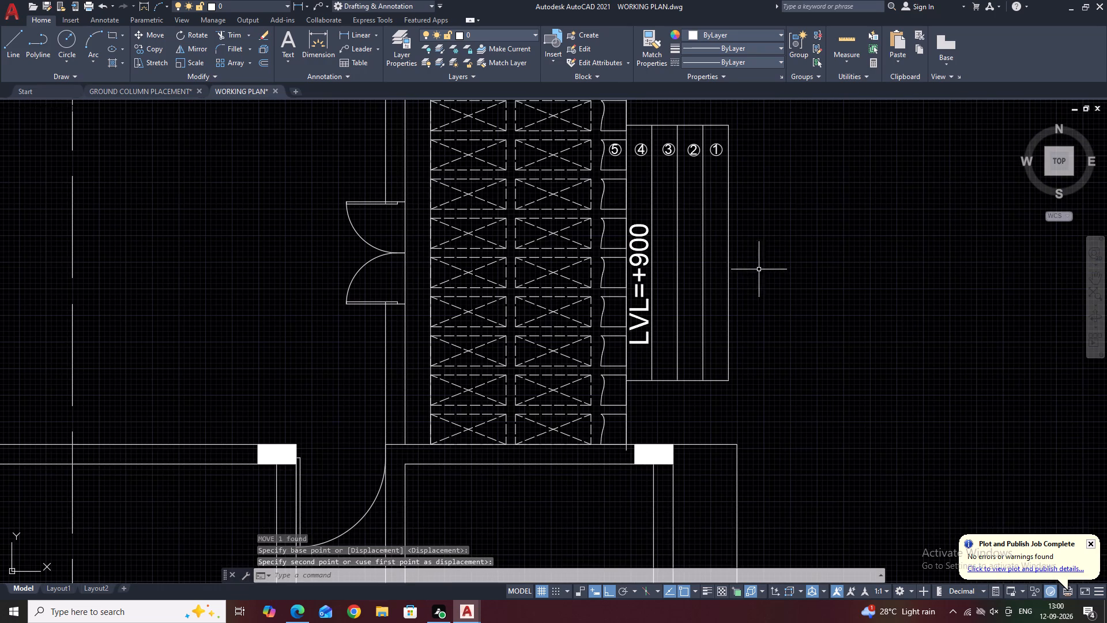
Add a vertical linear dimension along the full outer edge of the outside stair, placed just outside tread 1.
{"action": "middle_click_drag", "start_coordinate": [760, 270], "coordinate": [759, 295]}
{"action": "scroll", "coordinate": [780, 288], "scroll_direction": "up", "scroll_amount": 1}
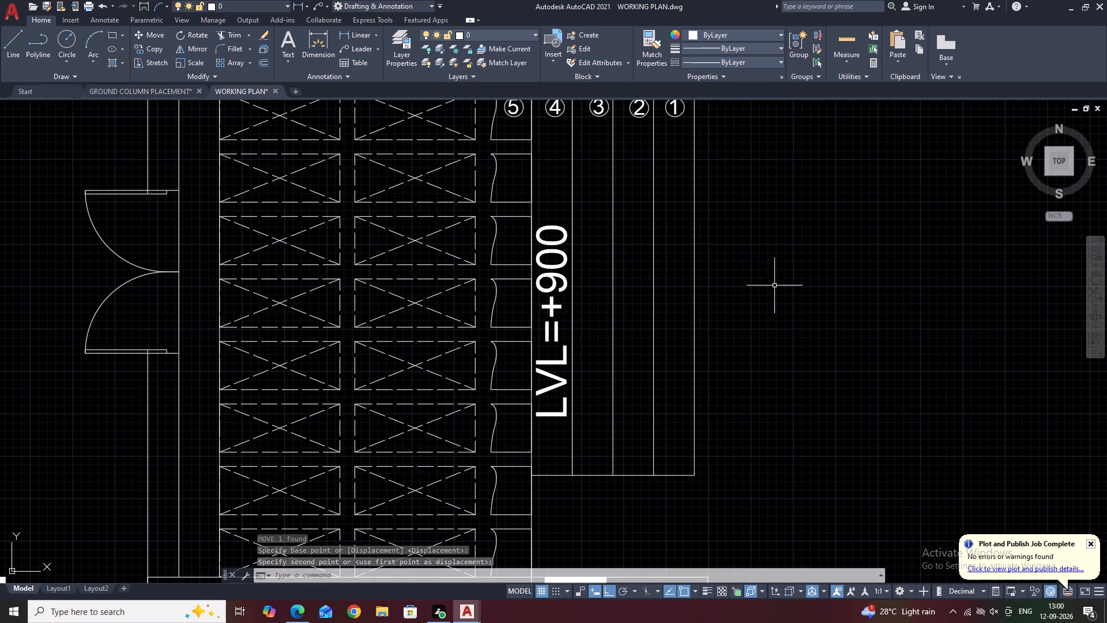
{"action": "middle_click_drag", "start_coordinate": [628, 318], "coordinate": [689, 330]}
{"action": "middle_click_drag", "start_coordinate": [814, 357], "coordinate": [775, 335]}
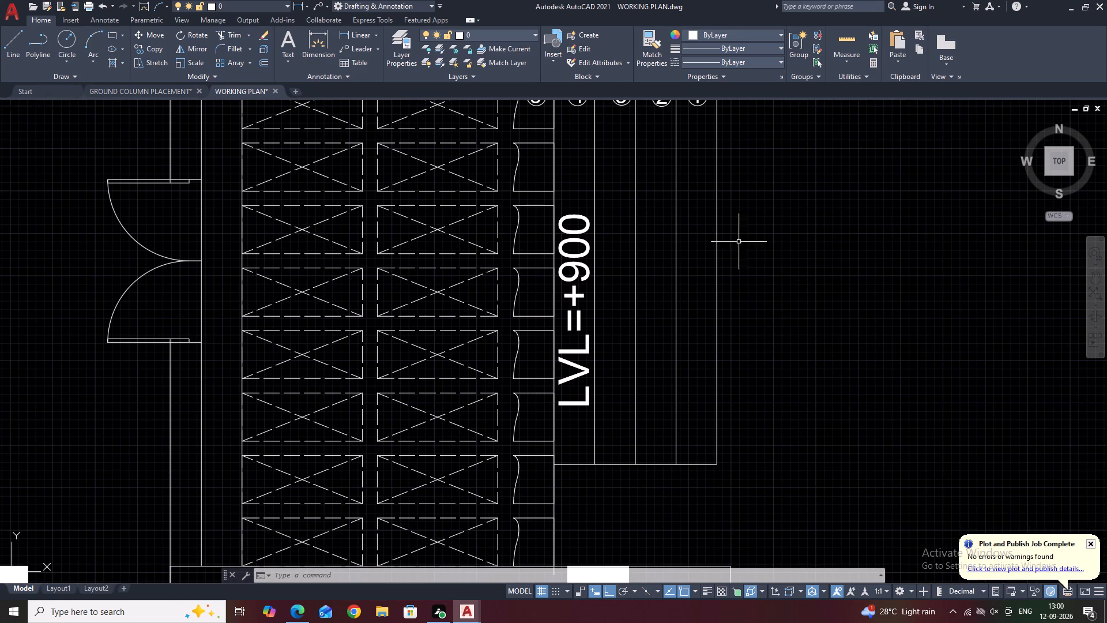
{"action": "middle_click_drag", "start_coordinate": [653, 205], "coordinate": [699, 294]}
{"action": "middle_click_drag", "start_coordinate": [779, 222], "coordinate": [667, 217]}
{"action": "type", "text": "DL"}
{"action": "key", "text": "i"}
{"action": "key", "text": "space"}
{"action": "left_click", "coordinate": [652, 140]}
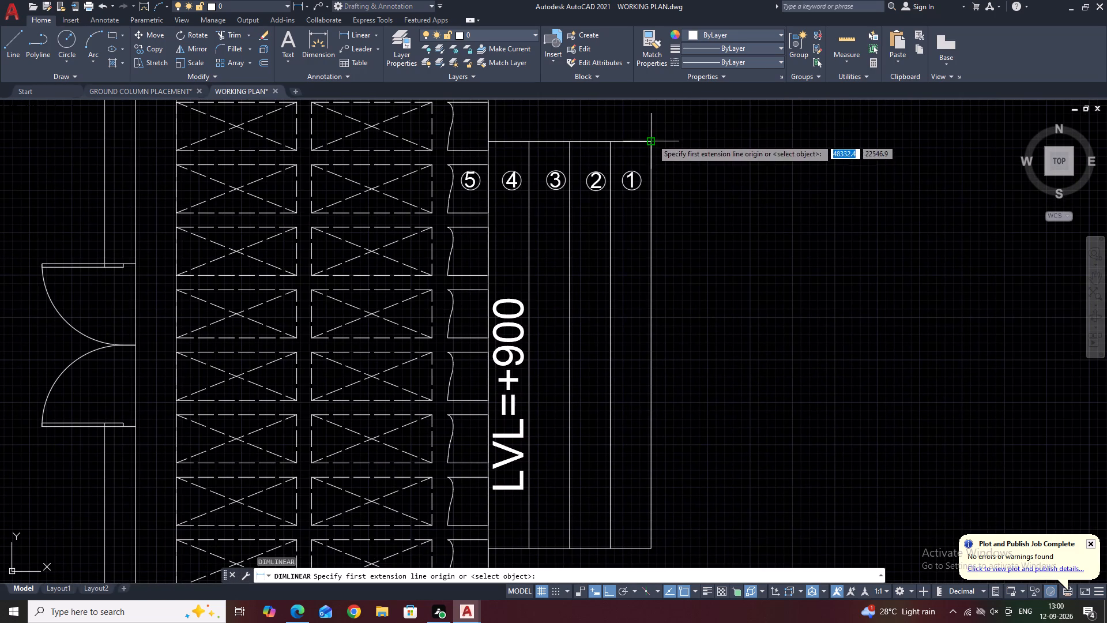
{"action": "scroll", "coordinate": [658, 419], "scroll_direction": "down", "scroll_amount": 1}
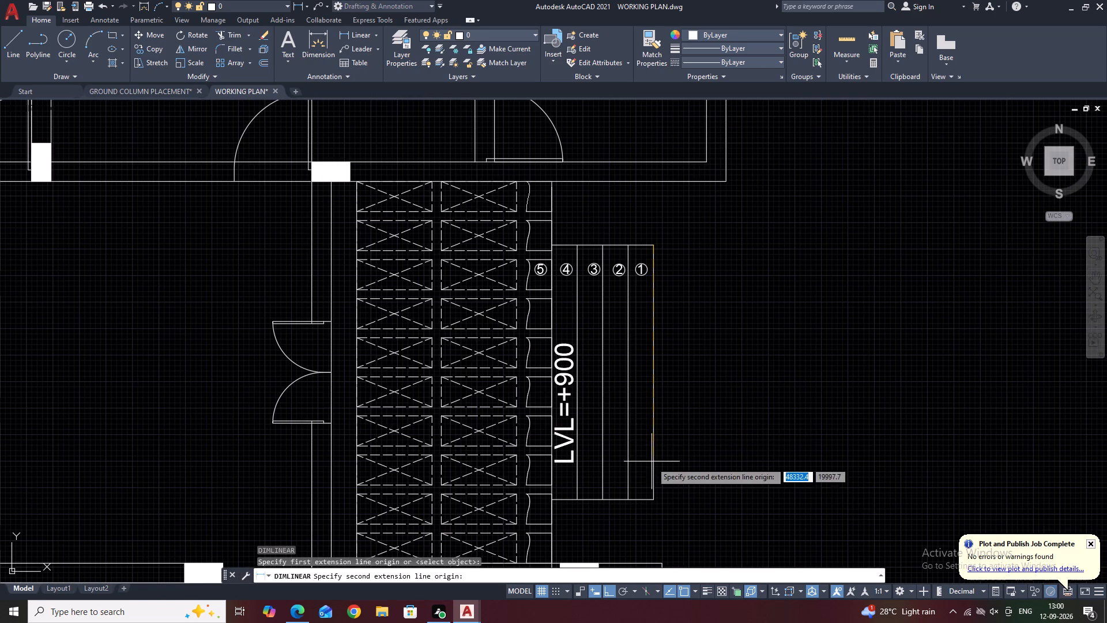
{"action": "left_click_drag", "start_coordinate": [654, 498], "coordinate": [660, 498]}
{"action": "left_click", "coordinate": [686, 501]}
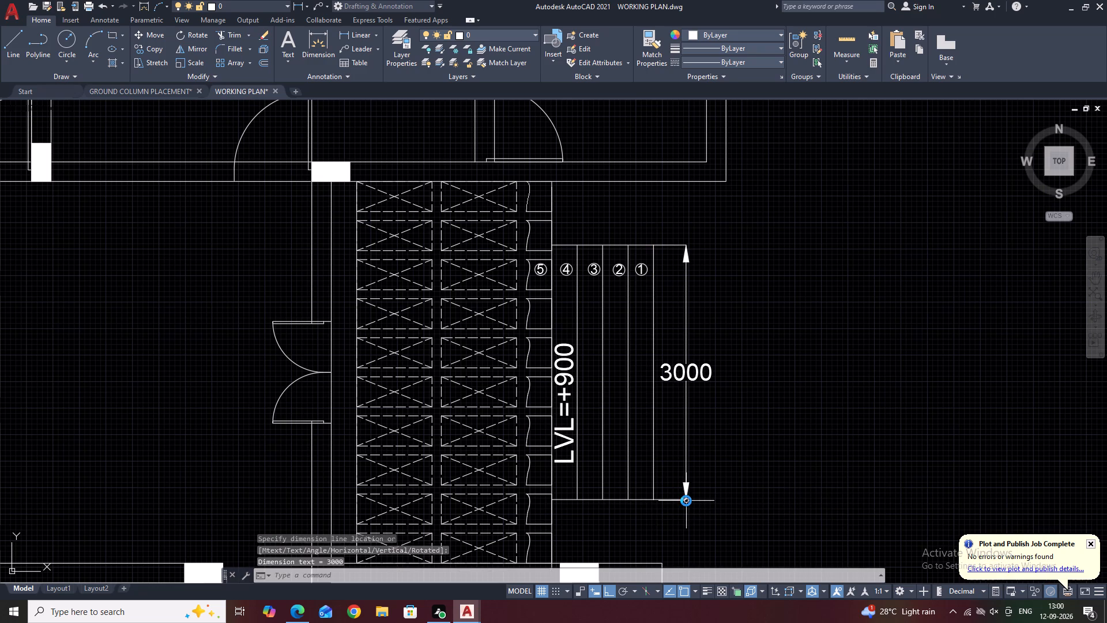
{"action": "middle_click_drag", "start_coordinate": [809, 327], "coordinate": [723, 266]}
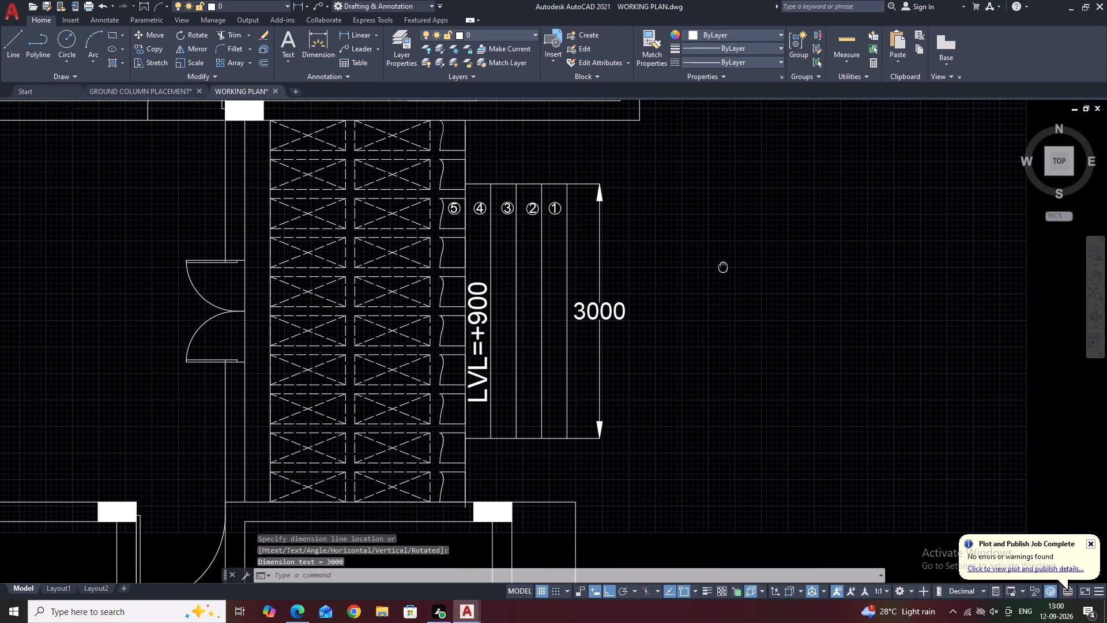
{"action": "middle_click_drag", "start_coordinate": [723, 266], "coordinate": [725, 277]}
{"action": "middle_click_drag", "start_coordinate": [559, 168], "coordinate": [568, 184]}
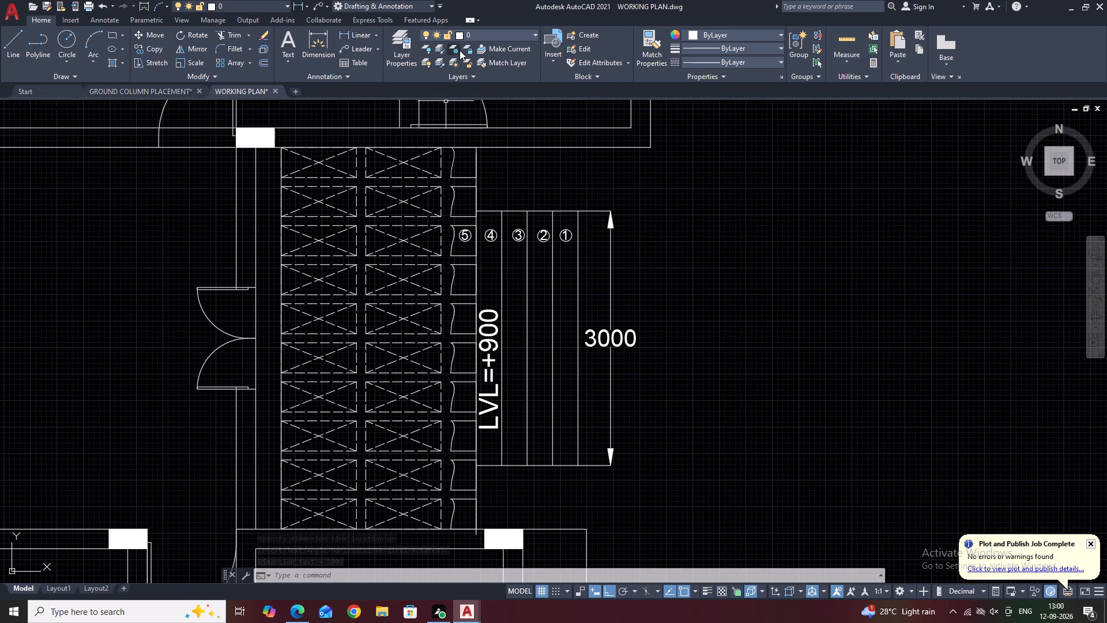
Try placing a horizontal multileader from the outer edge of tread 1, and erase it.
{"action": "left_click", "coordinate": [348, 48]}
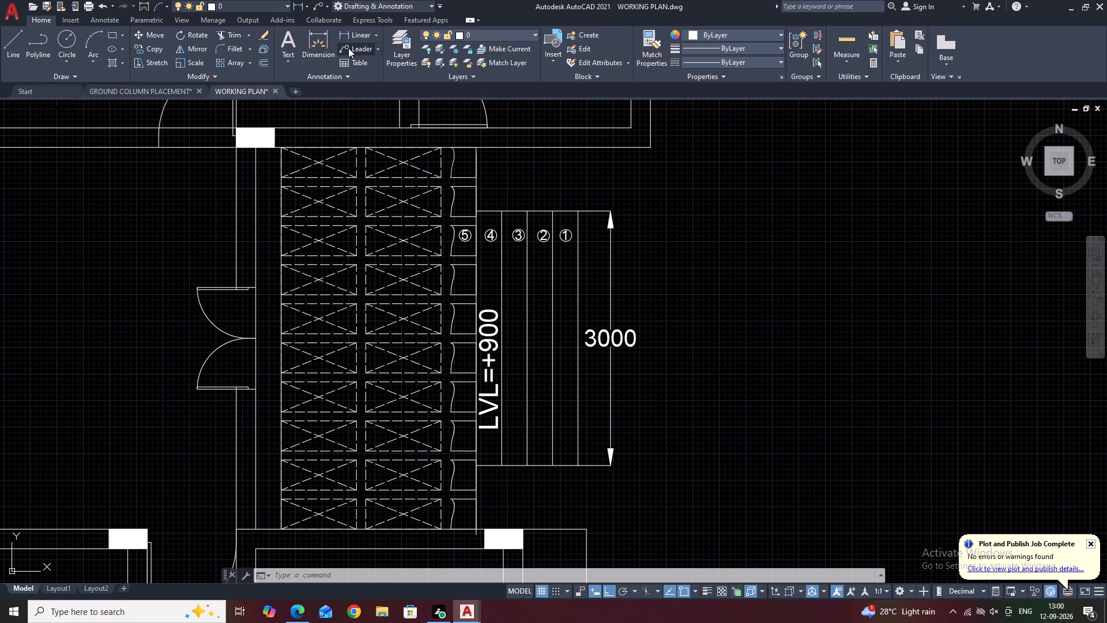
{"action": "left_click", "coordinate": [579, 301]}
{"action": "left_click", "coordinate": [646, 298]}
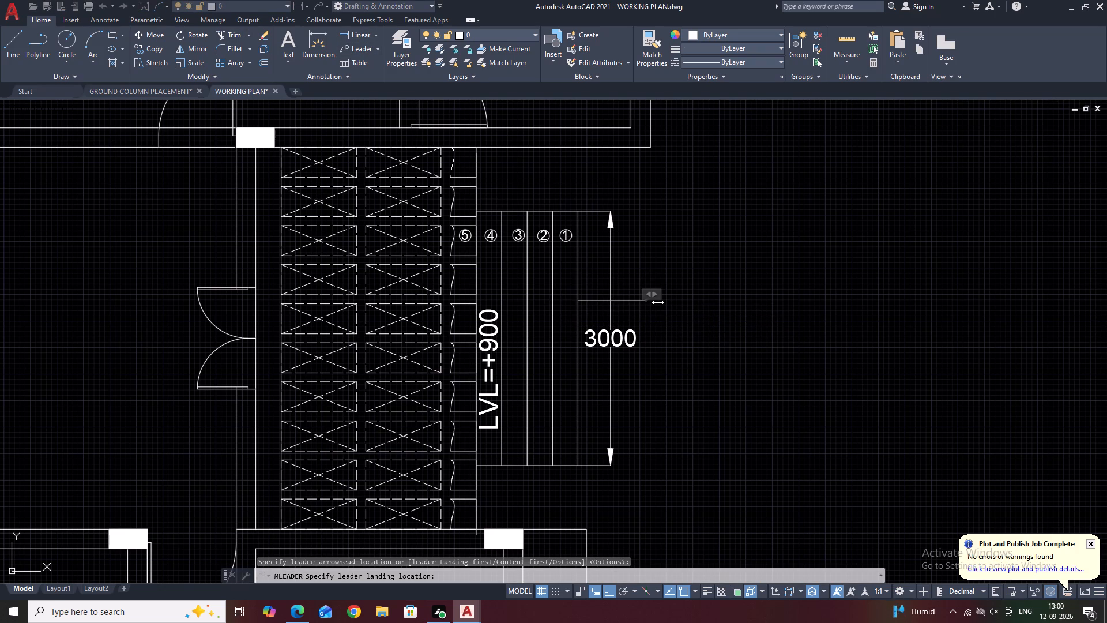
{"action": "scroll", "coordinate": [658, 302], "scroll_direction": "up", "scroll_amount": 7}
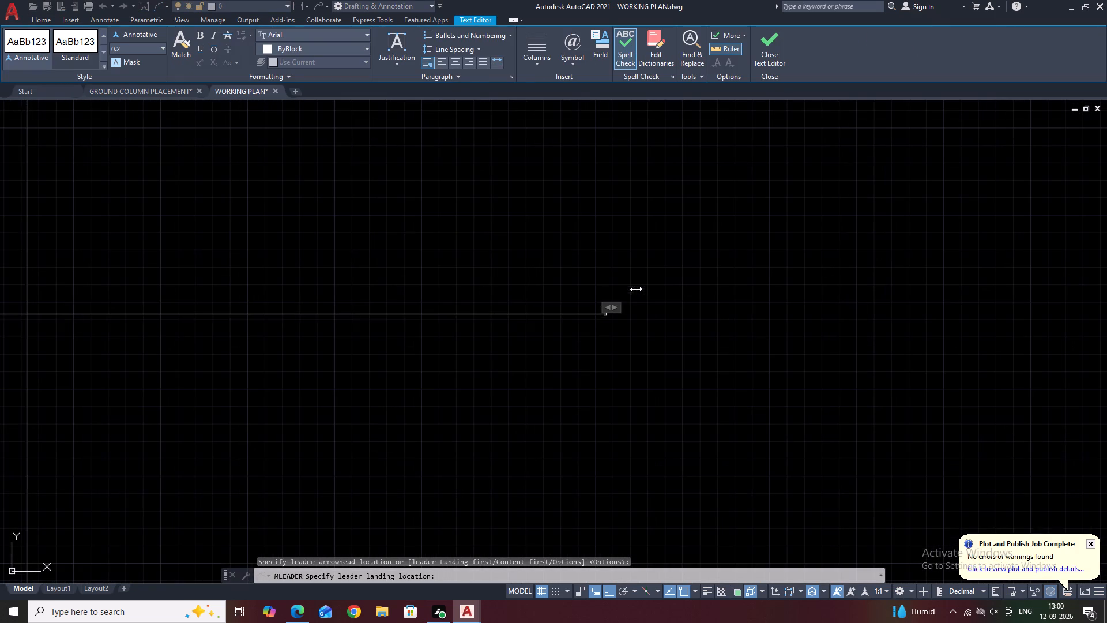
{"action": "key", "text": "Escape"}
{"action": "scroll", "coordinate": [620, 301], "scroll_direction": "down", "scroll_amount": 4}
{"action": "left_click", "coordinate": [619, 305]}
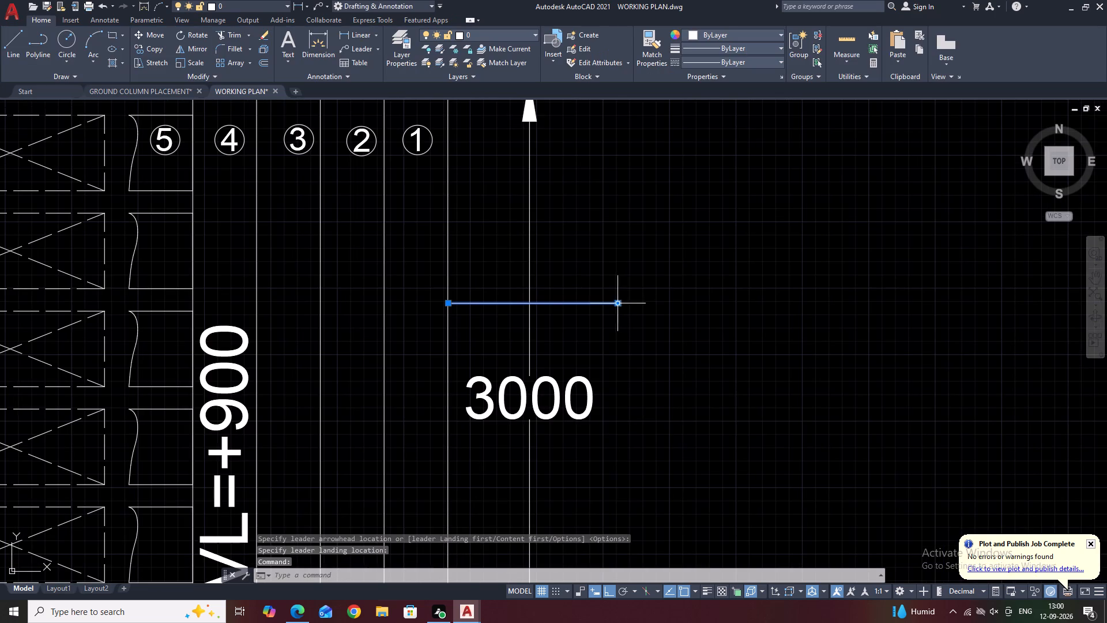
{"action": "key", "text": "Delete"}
Place a short horizontal multileader with the text UP in the empty area outside the 3000 dimension, arrowhead end facing the stair.
{"action": "middle_click_drag", "start_coordinate": [723, 322], "coordinate": [685, 310]}
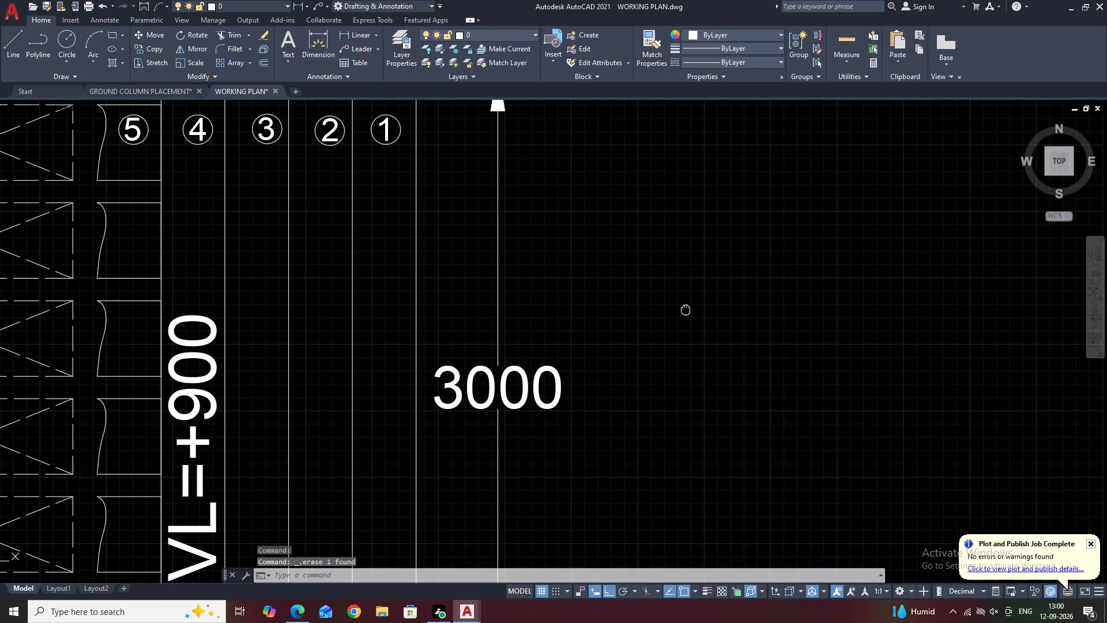
{"action": "middle_click_drag", "start_coordinate": [685, 310], "coordinate": [677, 309]}
{"action": "middle_click_drag", "start_coordinate": [773, 340], "coordinate": [755, 335]}
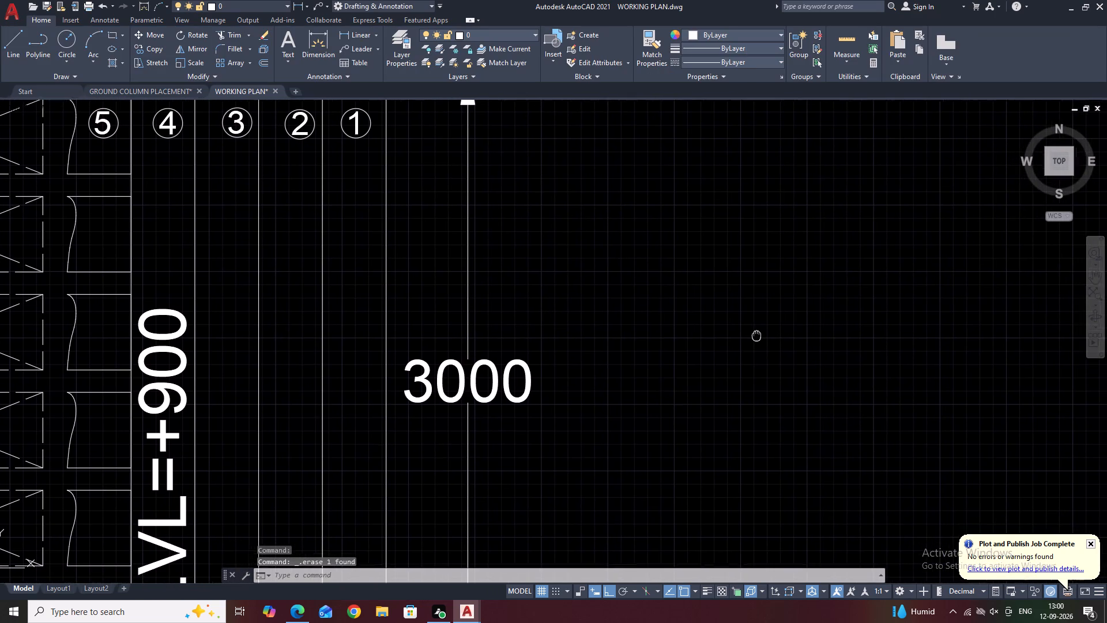
{"action": "middle_click_drag", "start_coordinate": [755, 335], "coordinate": [734, 331]}
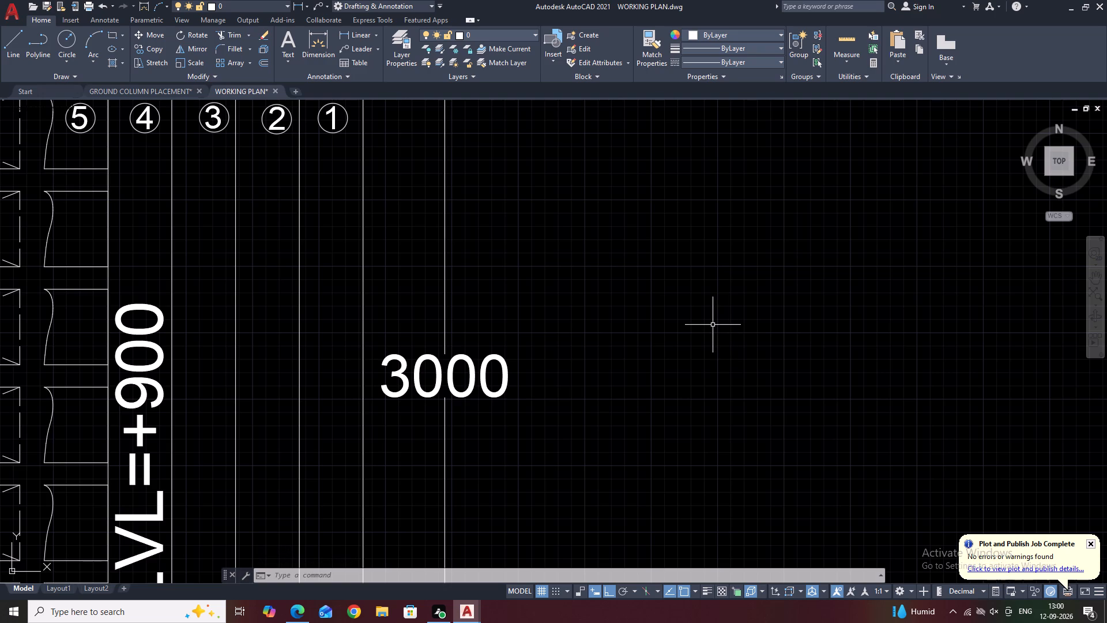
{"action": "middle_click_drag", "start_coordinate": [815, 336], "coordinate": [780, 330]}
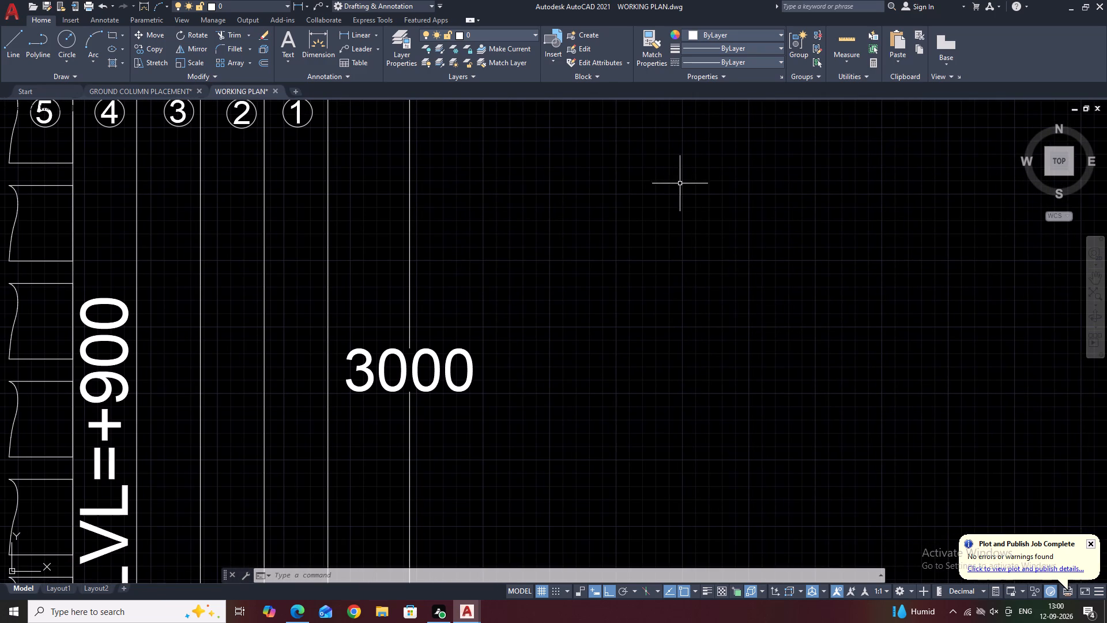
{"action": "left_click", "coordinate": [363, 52]}
{"action": "left_click", "coordinate": [609, 381]}
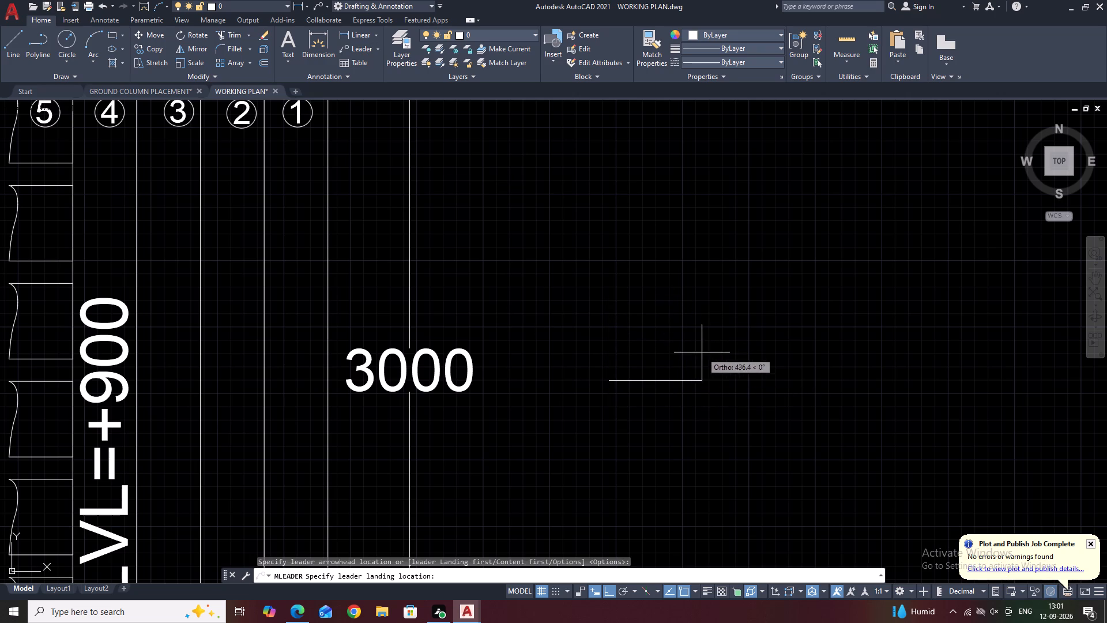
{"action": "left_click", "coordinate": [688, 379]}
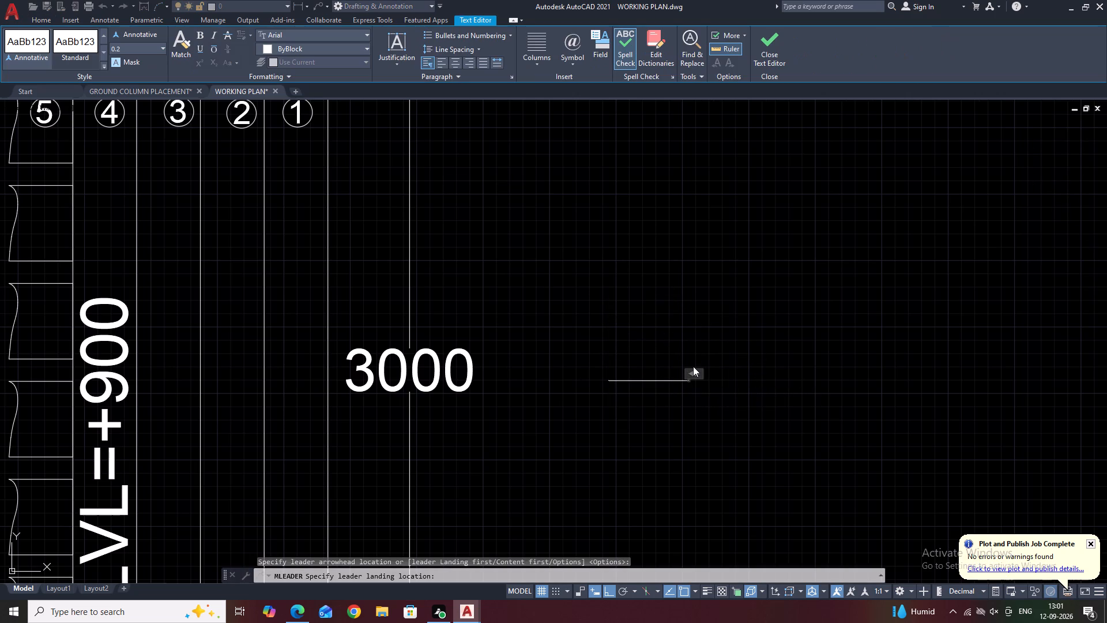
{"action": "type", "text": "UP"}
{"action": "key", "text": "Return"}
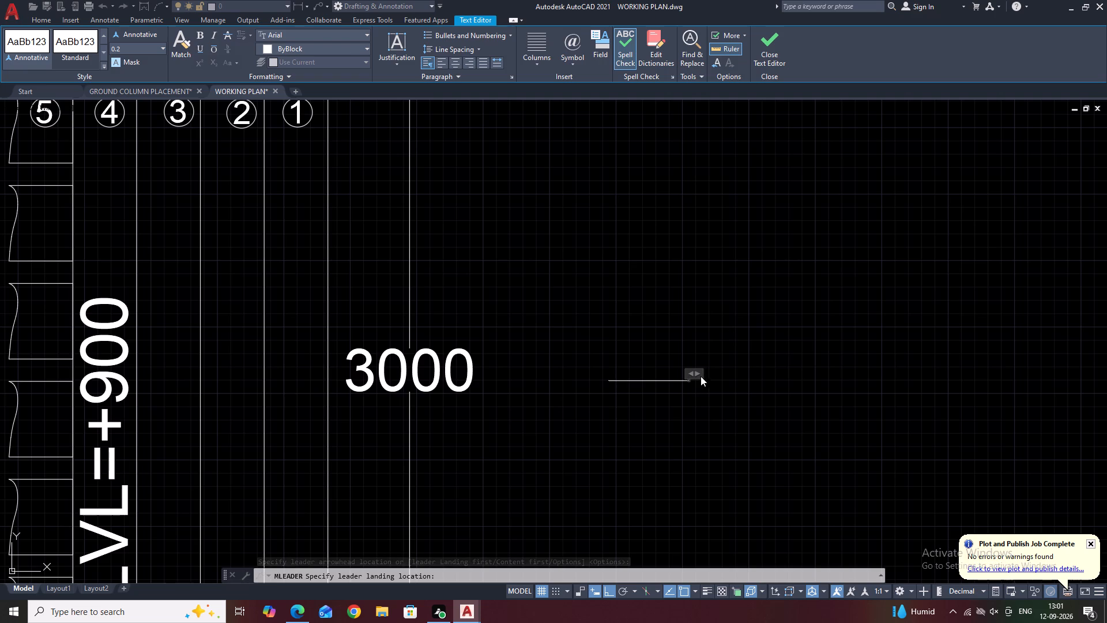
{"action": "left_click", "coordinate": [746, 362]}
Set the arrowhead size of the new UP leader to 100.
{"action": "left_click_drag", "start_coordinate": [710, 389], "coordinate": [691, 378]}
{"action": "left_click", "coordinate": [626, 337]}
{"action": "key", "text": "p"}
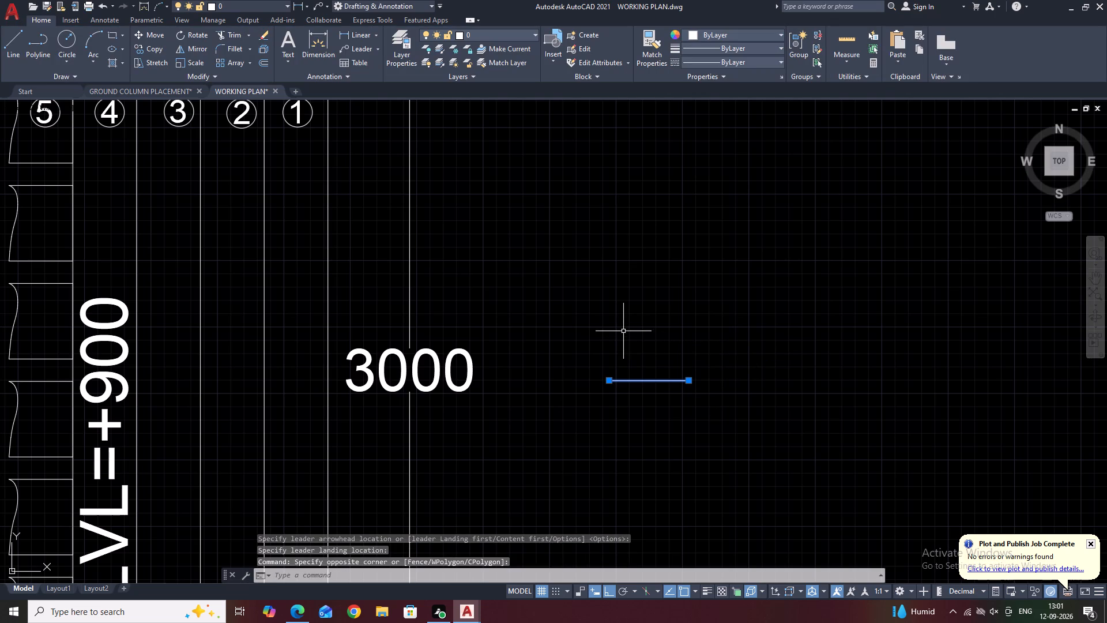
{"action": "key", "text": "r"}
{"action": "key", "text": "space"}
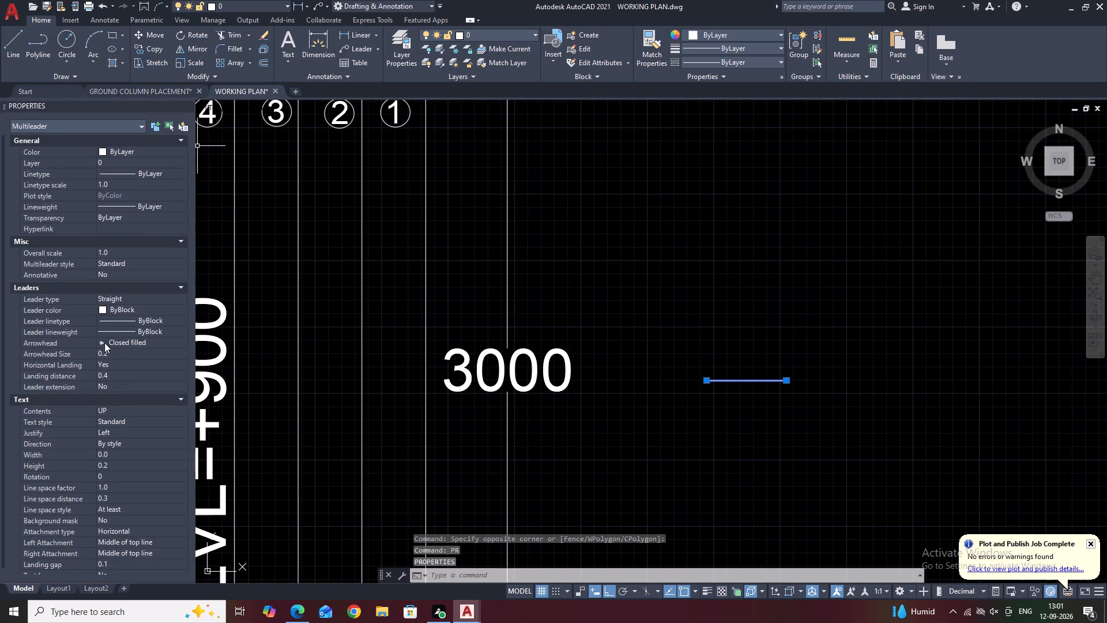
{"action": "left_click", "coordinate": [126, 355]}
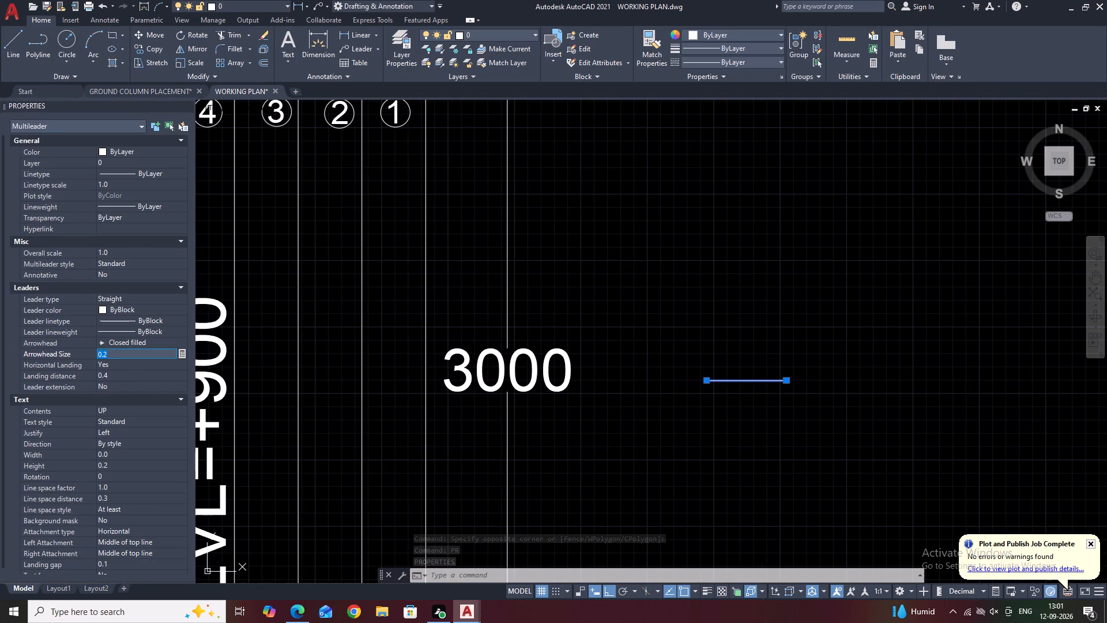
{"action": "type", "text": "100"}
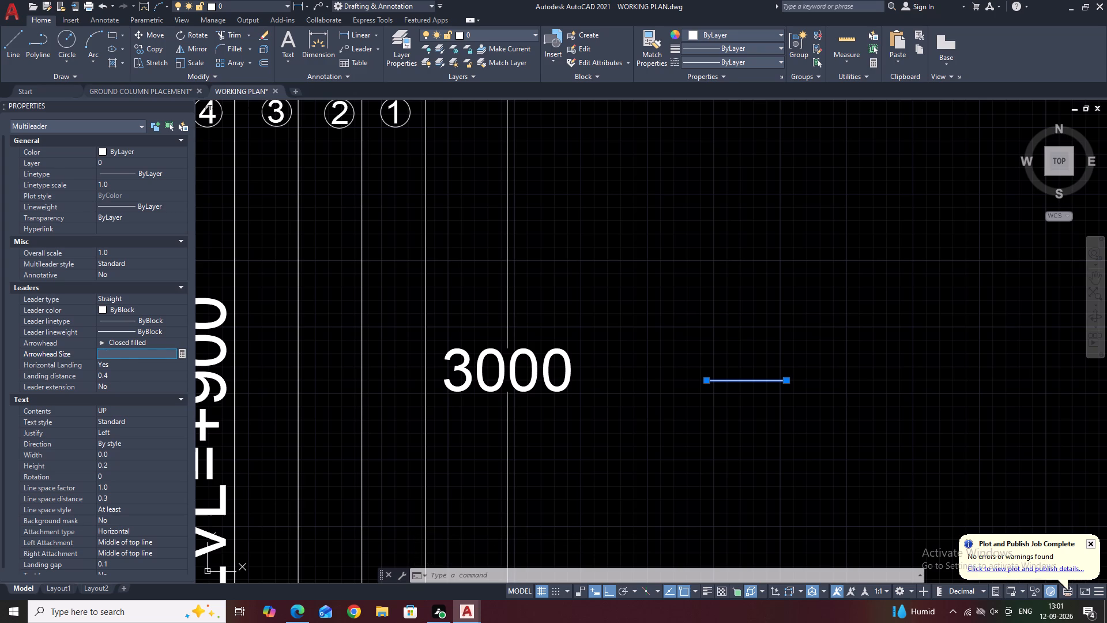
{"action": "key", "text": "Return"}
Set the text height of the UP leader to 100 and close its properties.
{"action": "scroll", "coordinate": [116, 483], "scroll_direction": "down", "scroll_amount": 1}
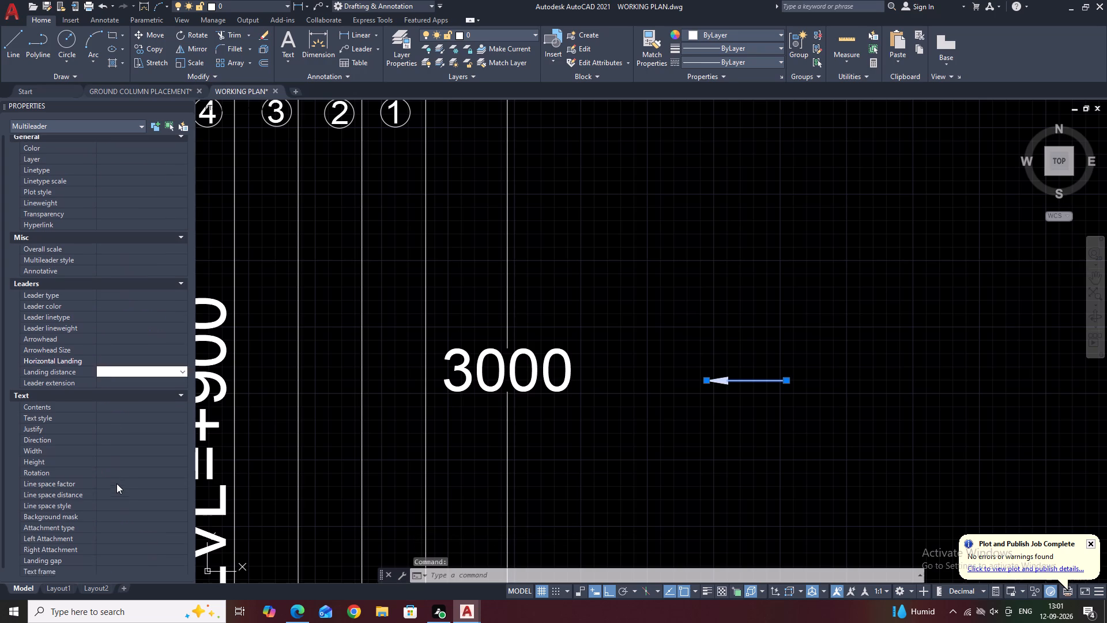
{"action": "left_click", "coordinate": [110, 451]}
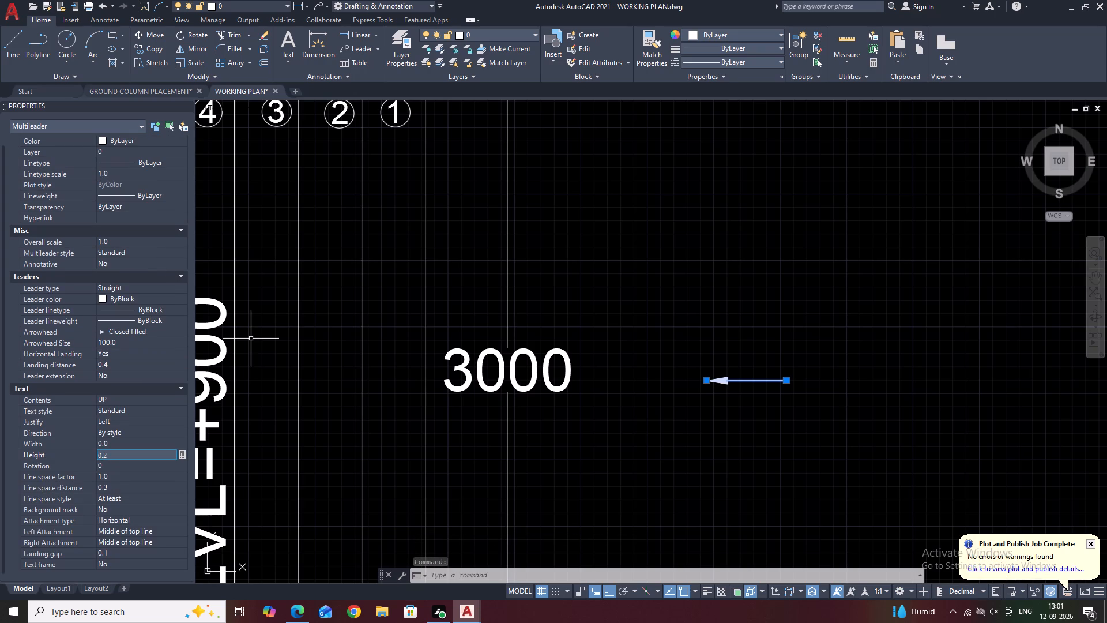
{"action": "type", "text": "1000"}
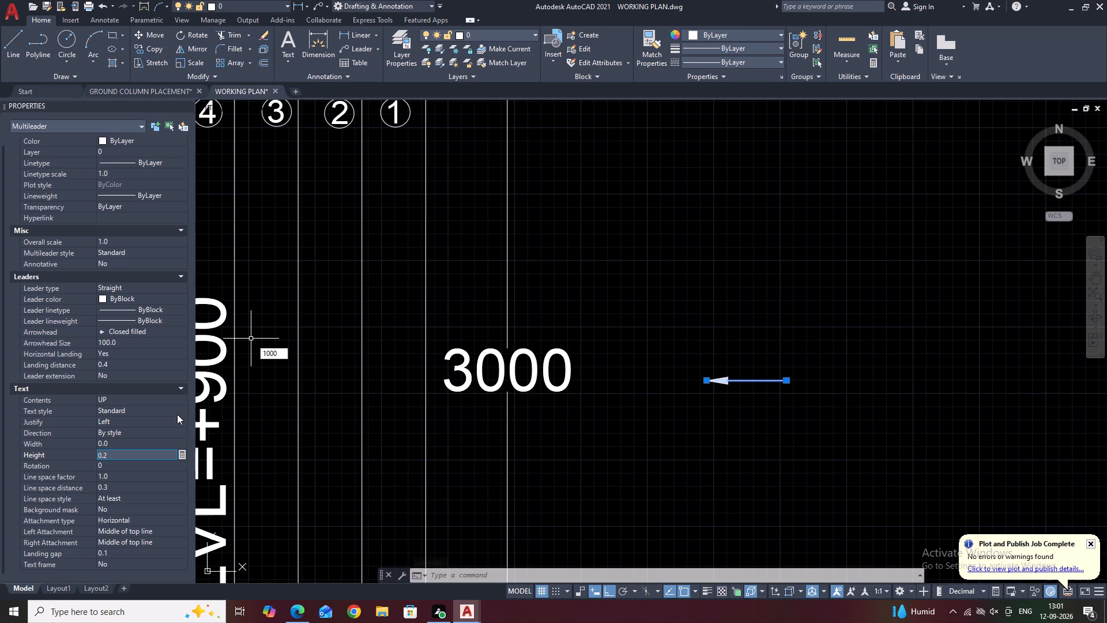
{"action": "left_click", "coordinate": [127, 452]}
{"action": "key", "text": "Escape"}
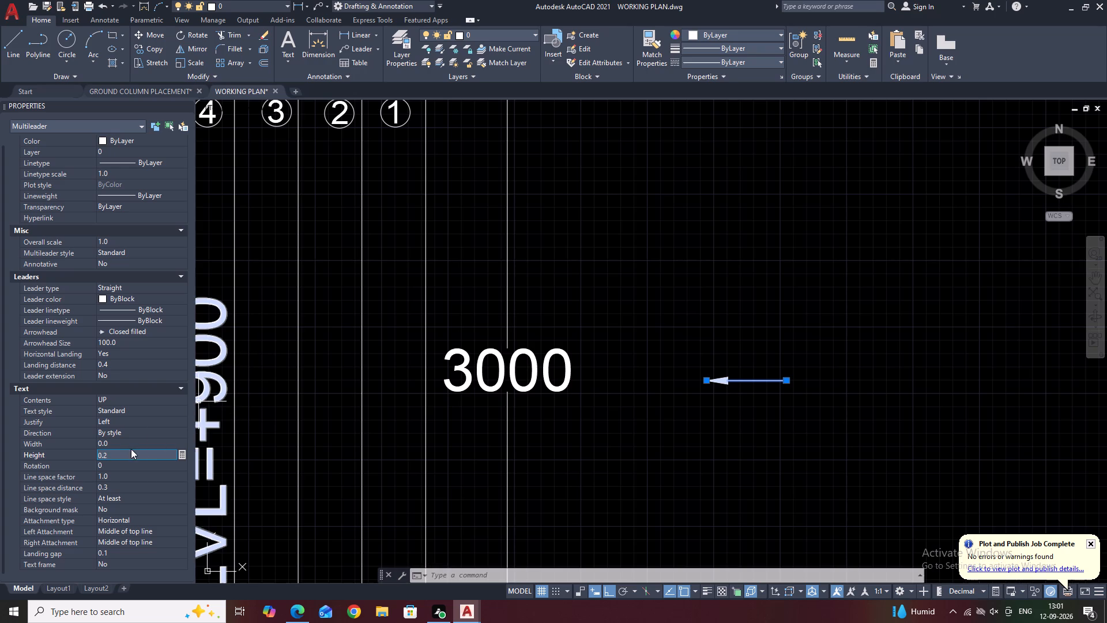
{"action": "left_click", "coordinate": [131, 449]}
{"action": "type", "text": "100"}
{"action": "key", "text": "Return"}
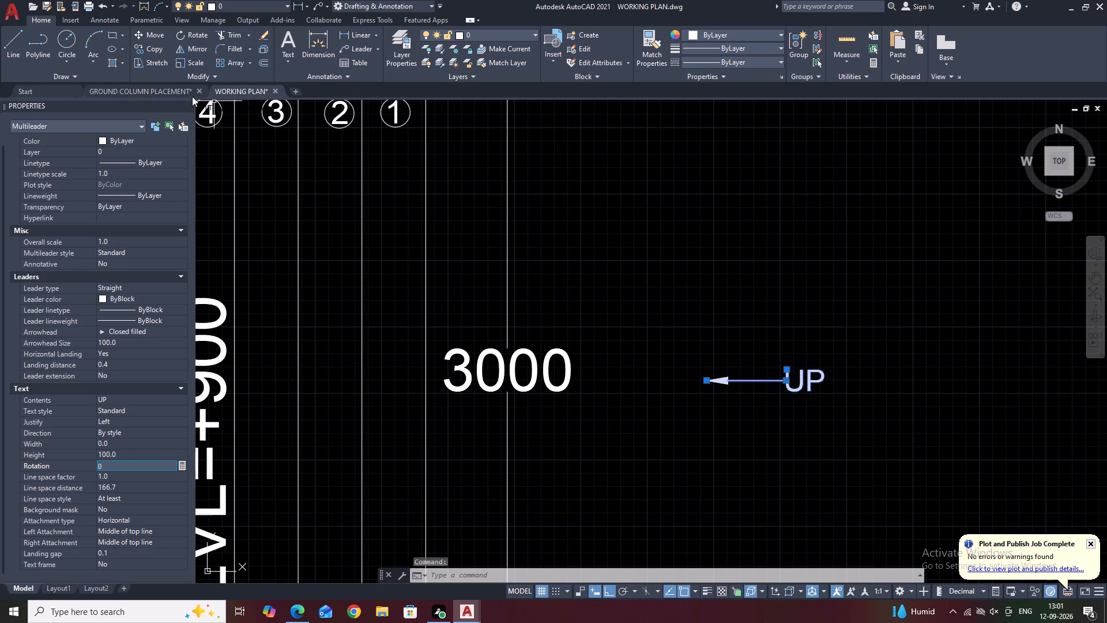
{"action": "left_click", "coordinate": [186, 107]}
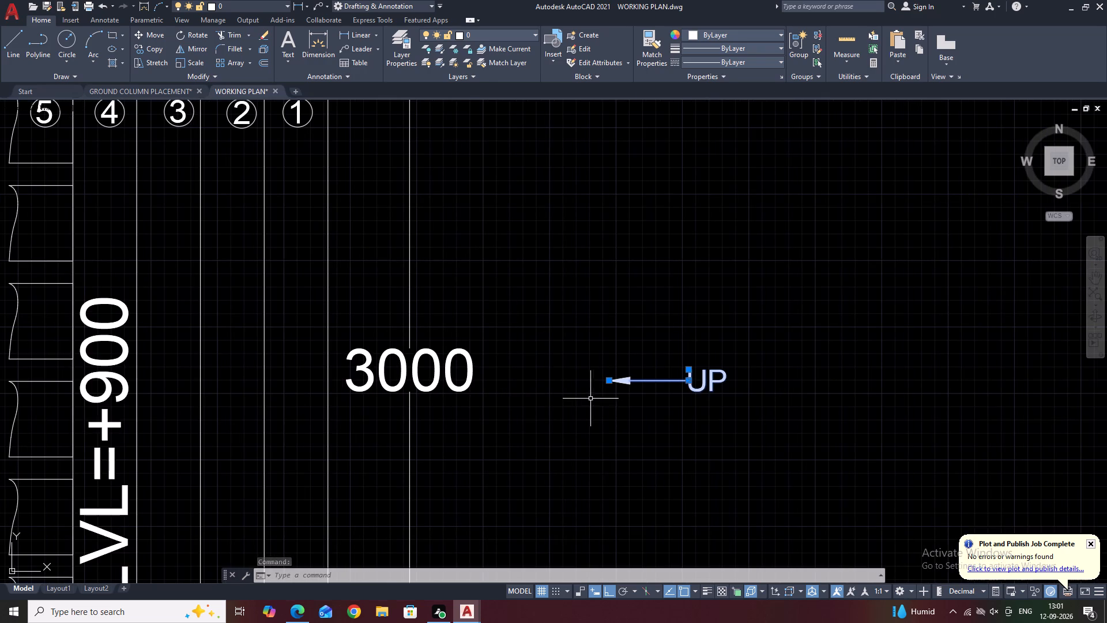
Stretch the UP leader's arrowhead horizontally onto the line between treads 1 and 2.
{"action": "left_click", "coordinate": [607, 380]}
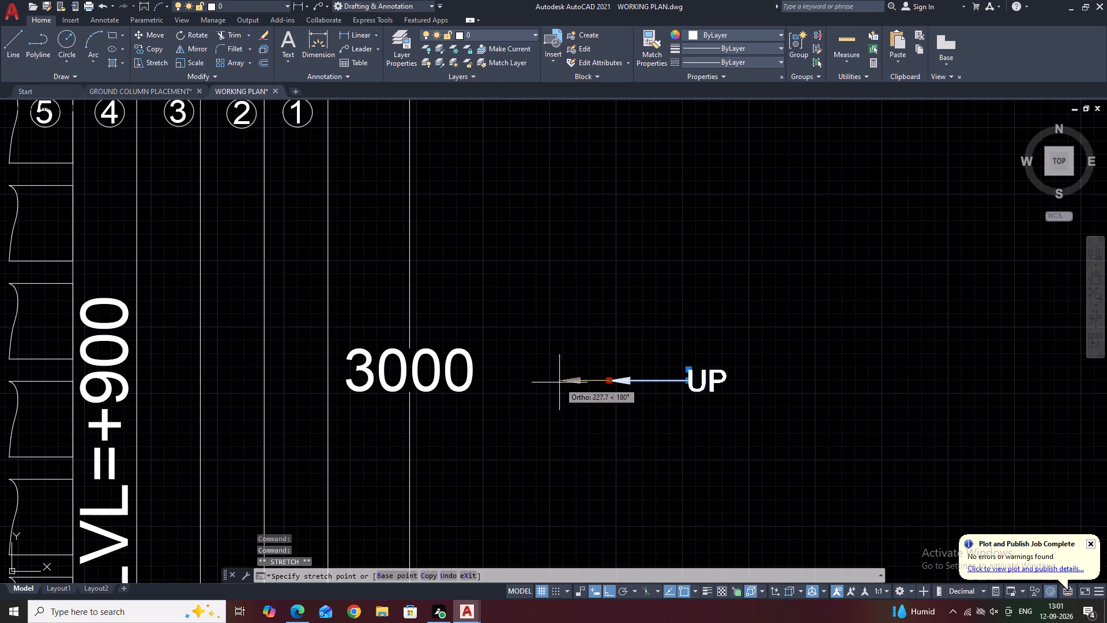
{"action": "scroll", "coordinate": [500, 388], "scroll_direction": "down", "scroll_amount": 3}
{"action": "left_click", "coordinate": [447, 388]}
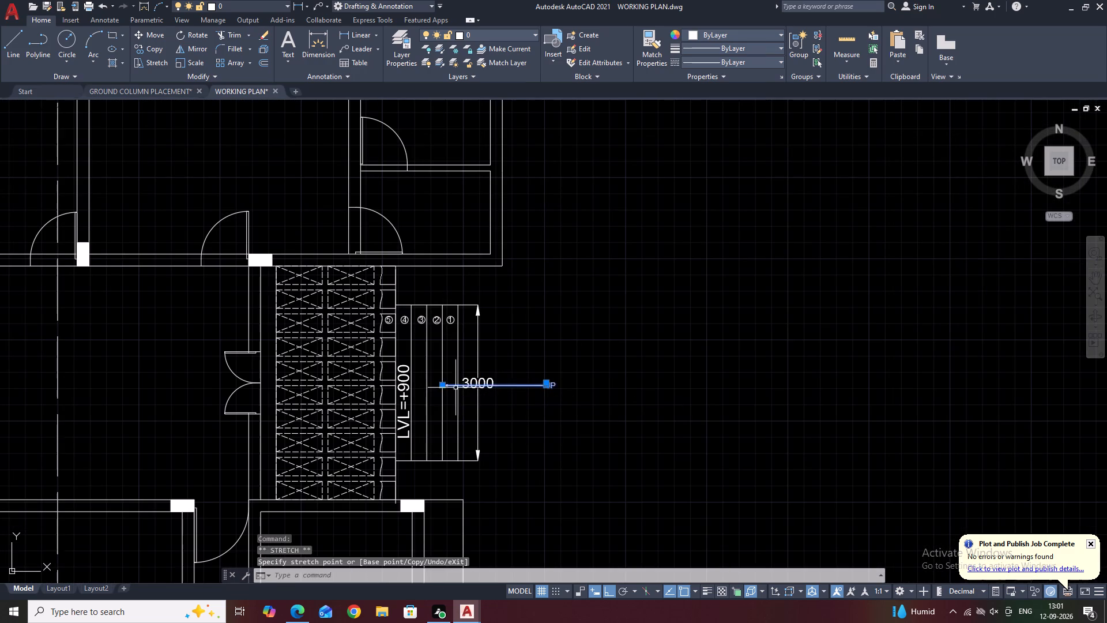
Move the UP leader vertically toward the tread numbers so that it clears the 3000 dimension text.
{"action": "middle_click_drag", "start_coordinate": [563, 388], "coordinate": [579, 404]}
{"action": "scroll", "coordinate": [533, 411], "scroll_direction": "up", "scroll_amount": 2}
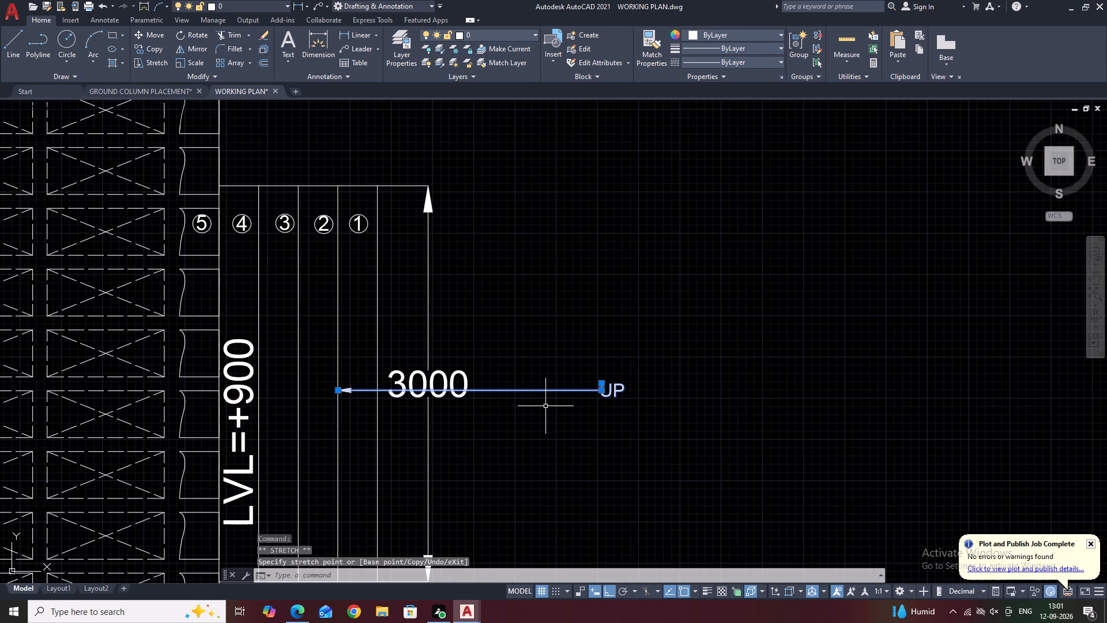
{"action": "type", "text": "M"}
{"action": "key", "text": "space"}
{"action": "left_click", "coordinate": [546, 406]}
{"action": "left_click", "coordinate": [543, 345]}
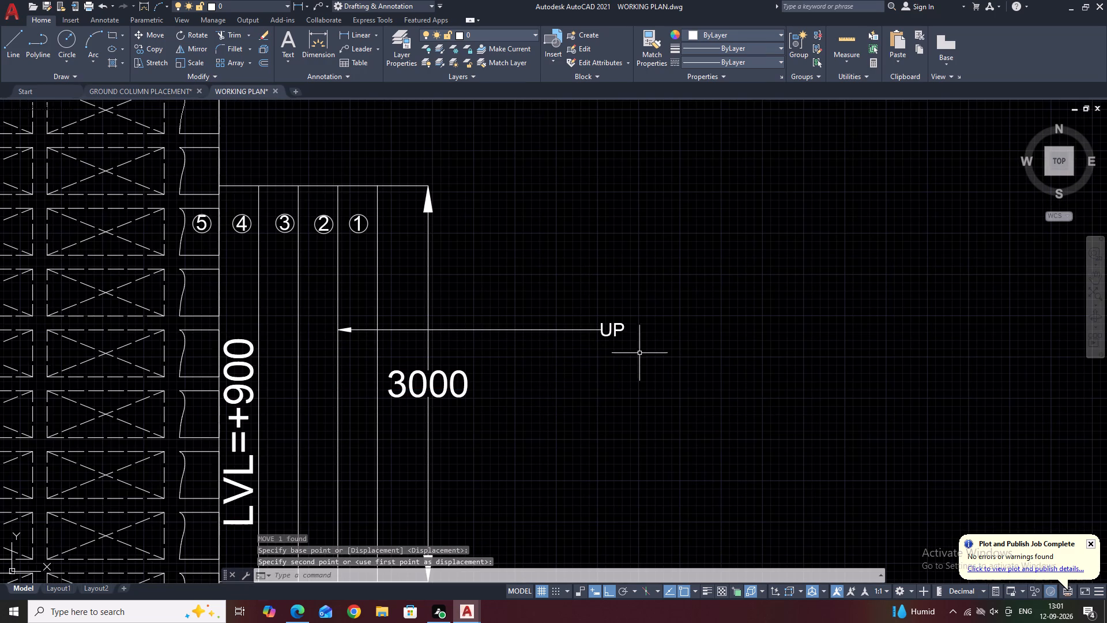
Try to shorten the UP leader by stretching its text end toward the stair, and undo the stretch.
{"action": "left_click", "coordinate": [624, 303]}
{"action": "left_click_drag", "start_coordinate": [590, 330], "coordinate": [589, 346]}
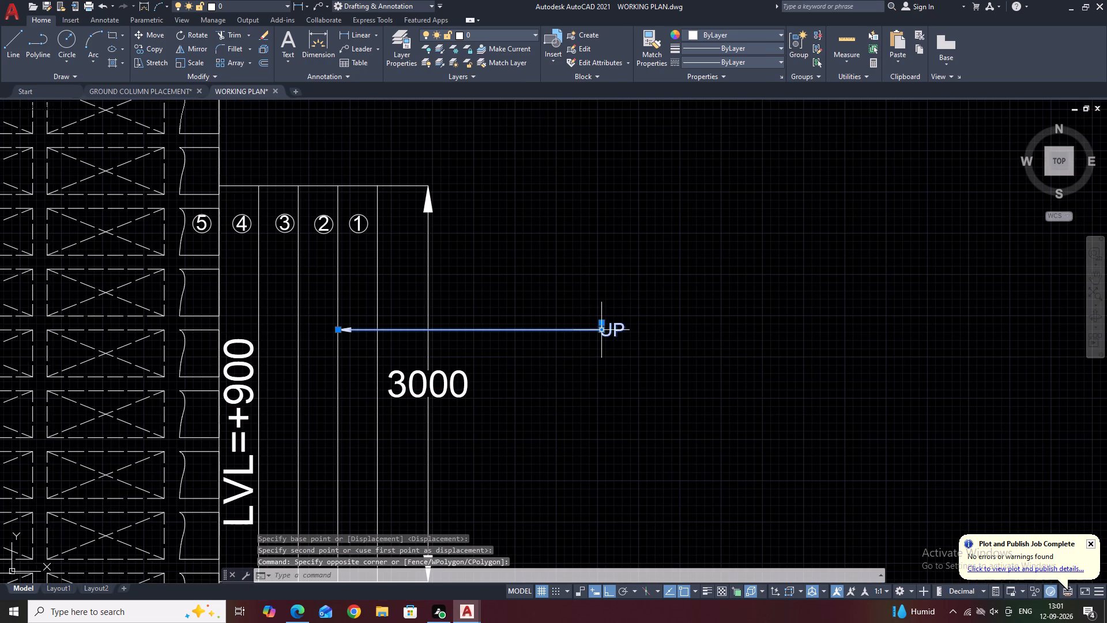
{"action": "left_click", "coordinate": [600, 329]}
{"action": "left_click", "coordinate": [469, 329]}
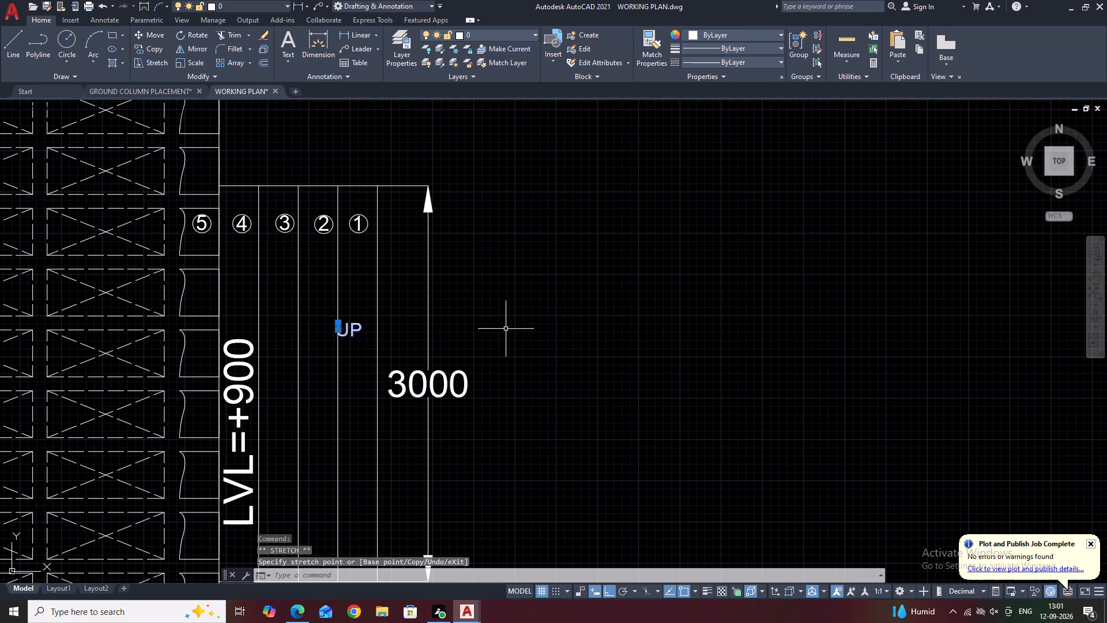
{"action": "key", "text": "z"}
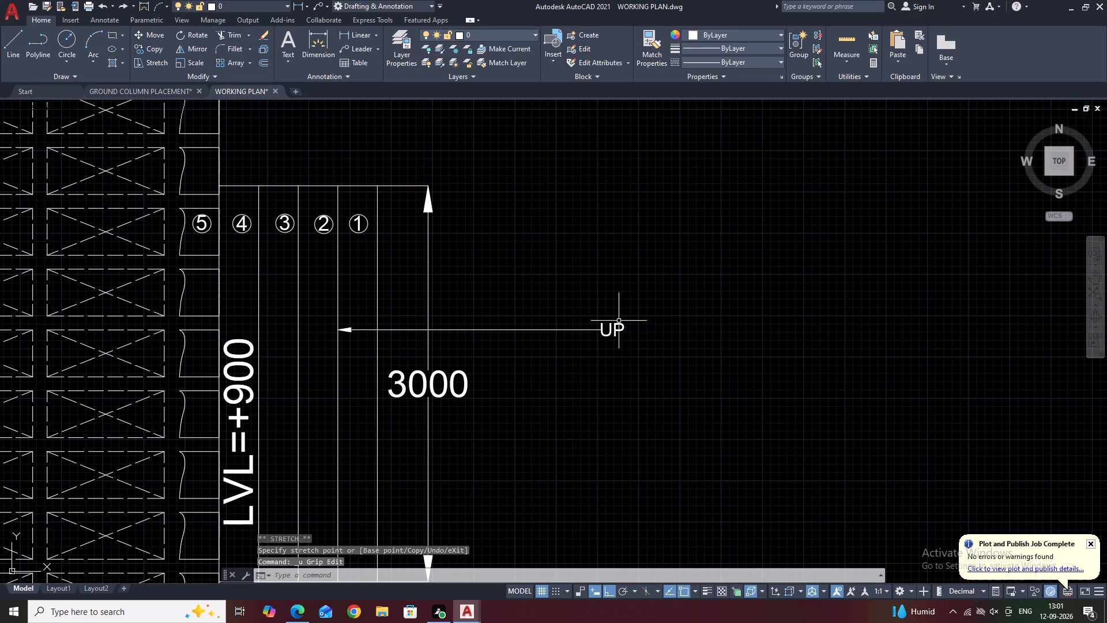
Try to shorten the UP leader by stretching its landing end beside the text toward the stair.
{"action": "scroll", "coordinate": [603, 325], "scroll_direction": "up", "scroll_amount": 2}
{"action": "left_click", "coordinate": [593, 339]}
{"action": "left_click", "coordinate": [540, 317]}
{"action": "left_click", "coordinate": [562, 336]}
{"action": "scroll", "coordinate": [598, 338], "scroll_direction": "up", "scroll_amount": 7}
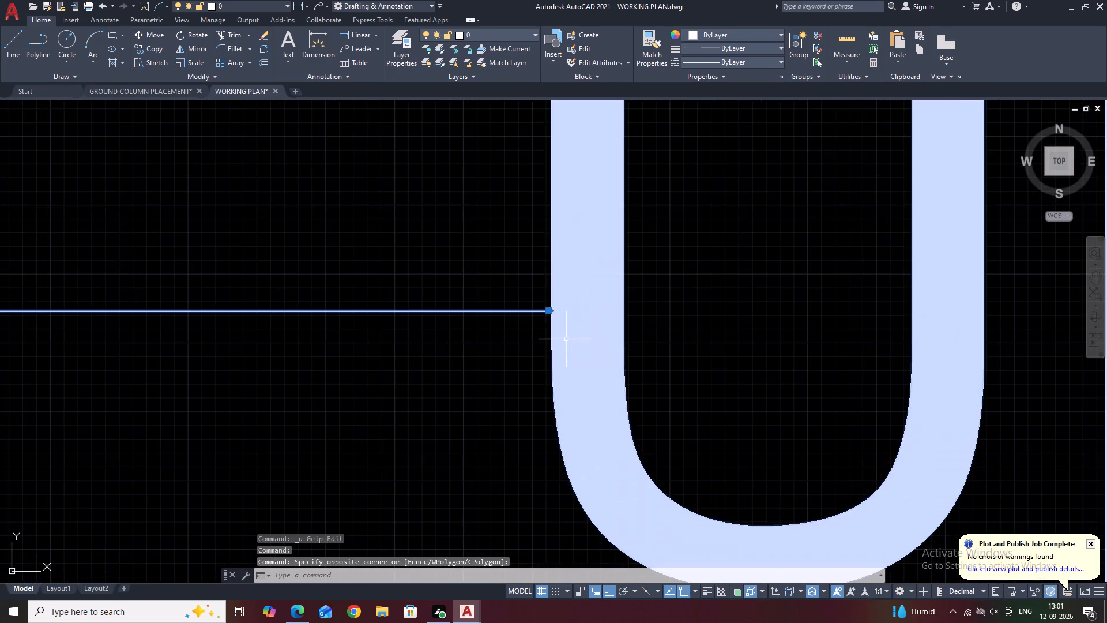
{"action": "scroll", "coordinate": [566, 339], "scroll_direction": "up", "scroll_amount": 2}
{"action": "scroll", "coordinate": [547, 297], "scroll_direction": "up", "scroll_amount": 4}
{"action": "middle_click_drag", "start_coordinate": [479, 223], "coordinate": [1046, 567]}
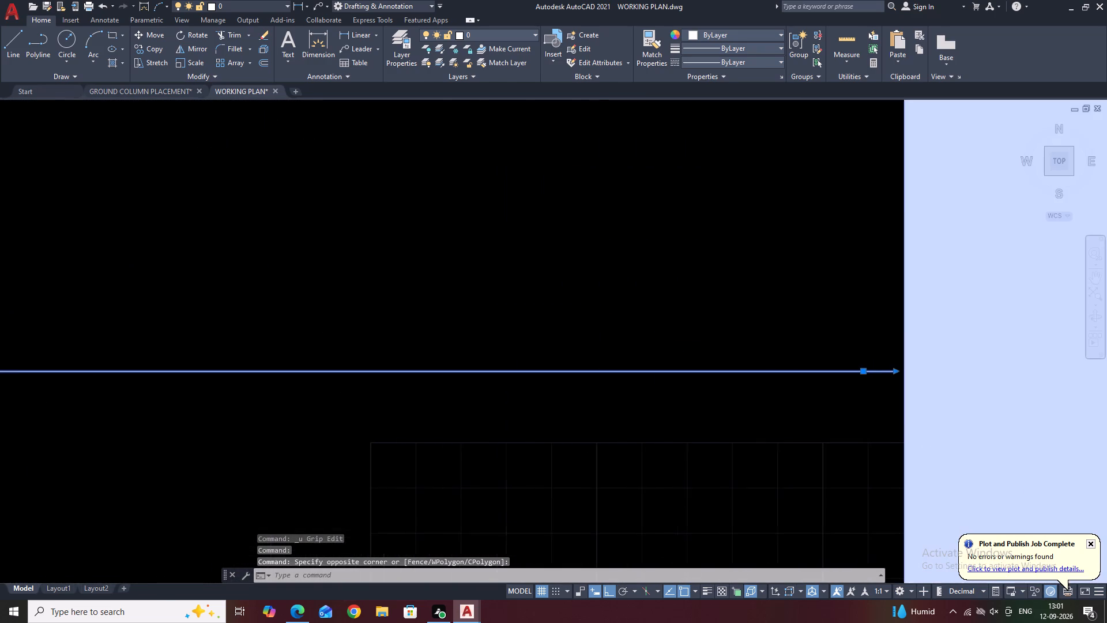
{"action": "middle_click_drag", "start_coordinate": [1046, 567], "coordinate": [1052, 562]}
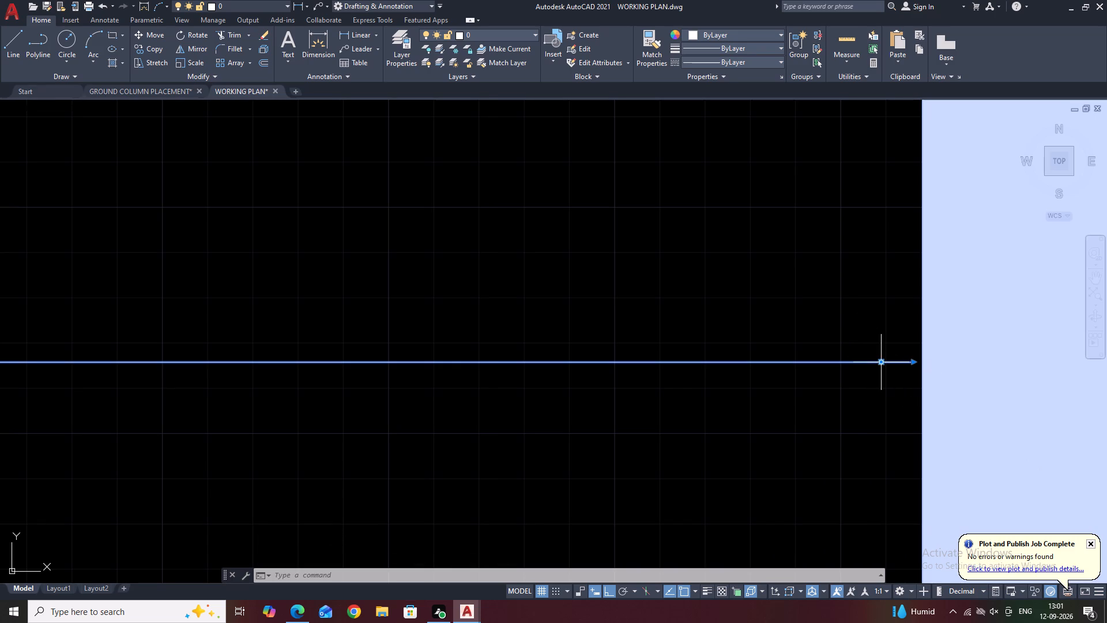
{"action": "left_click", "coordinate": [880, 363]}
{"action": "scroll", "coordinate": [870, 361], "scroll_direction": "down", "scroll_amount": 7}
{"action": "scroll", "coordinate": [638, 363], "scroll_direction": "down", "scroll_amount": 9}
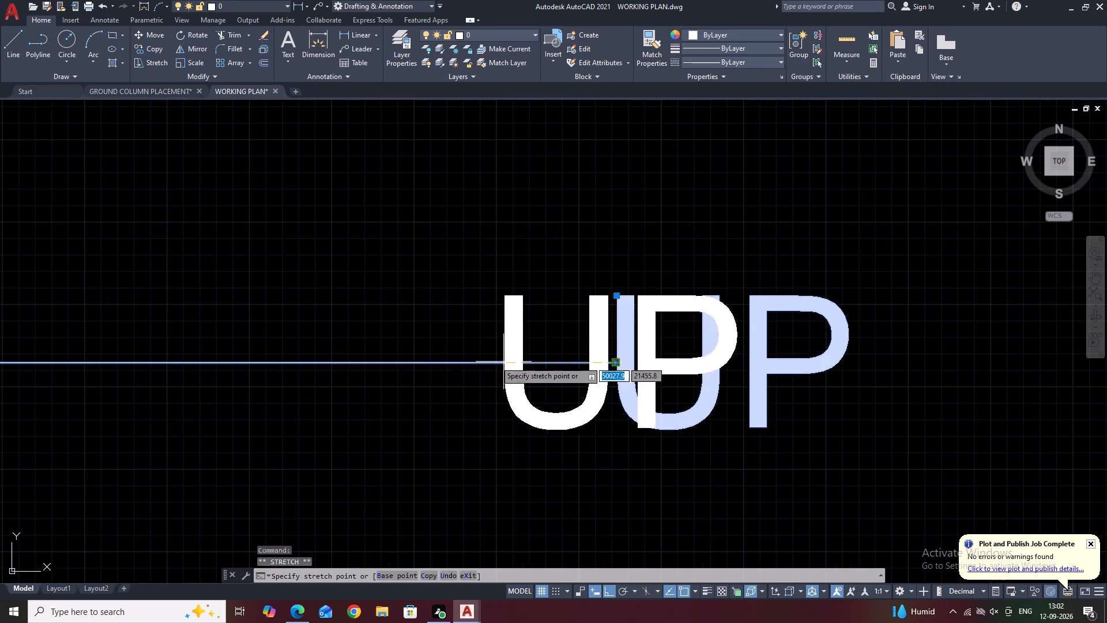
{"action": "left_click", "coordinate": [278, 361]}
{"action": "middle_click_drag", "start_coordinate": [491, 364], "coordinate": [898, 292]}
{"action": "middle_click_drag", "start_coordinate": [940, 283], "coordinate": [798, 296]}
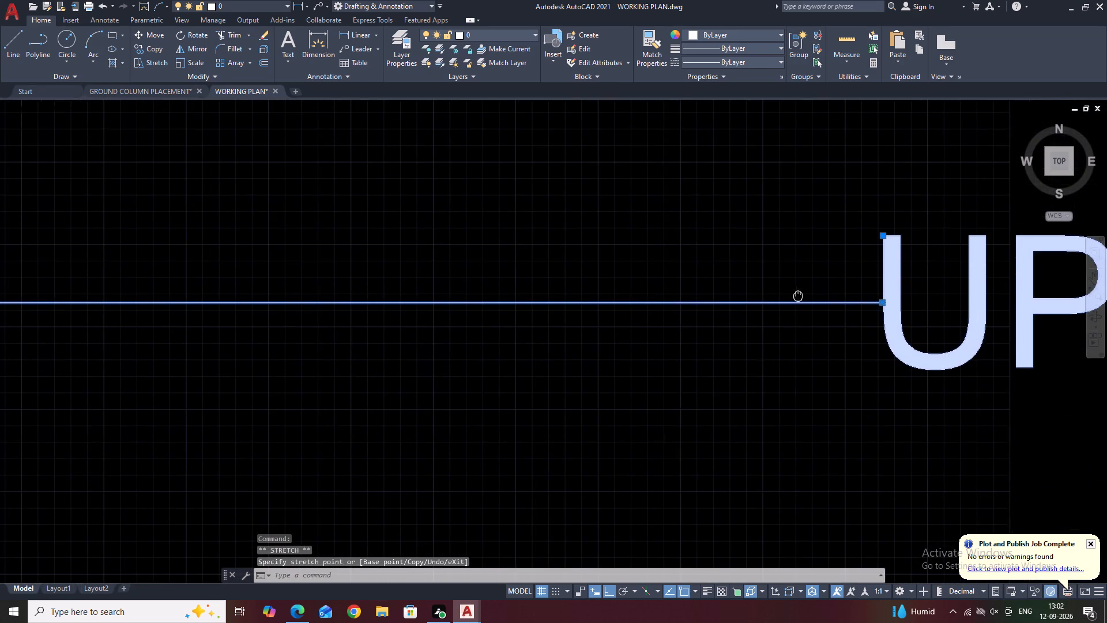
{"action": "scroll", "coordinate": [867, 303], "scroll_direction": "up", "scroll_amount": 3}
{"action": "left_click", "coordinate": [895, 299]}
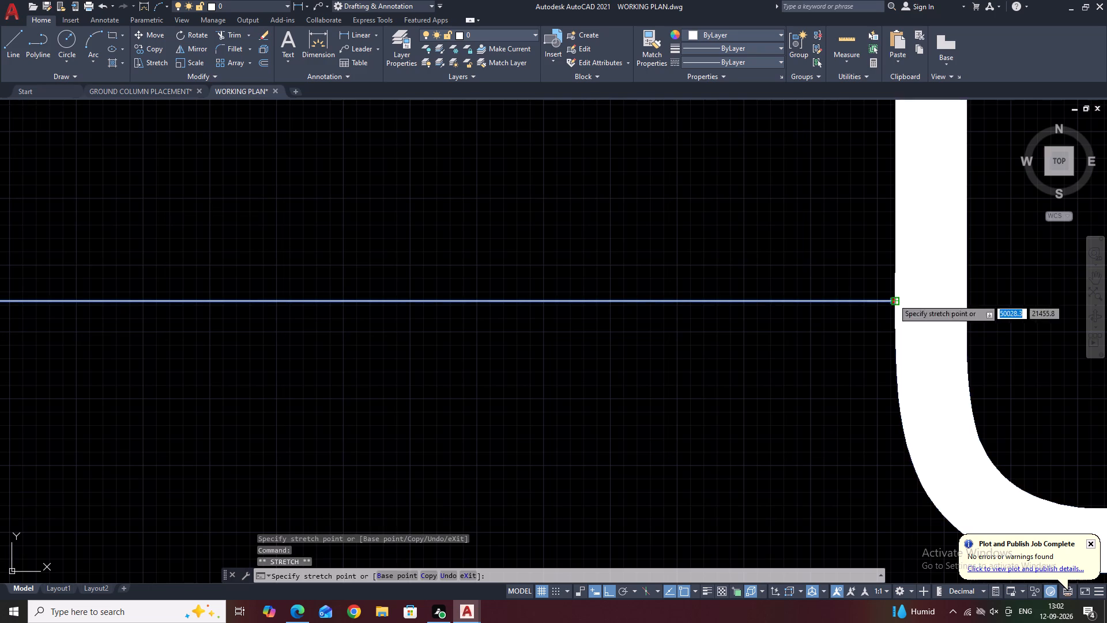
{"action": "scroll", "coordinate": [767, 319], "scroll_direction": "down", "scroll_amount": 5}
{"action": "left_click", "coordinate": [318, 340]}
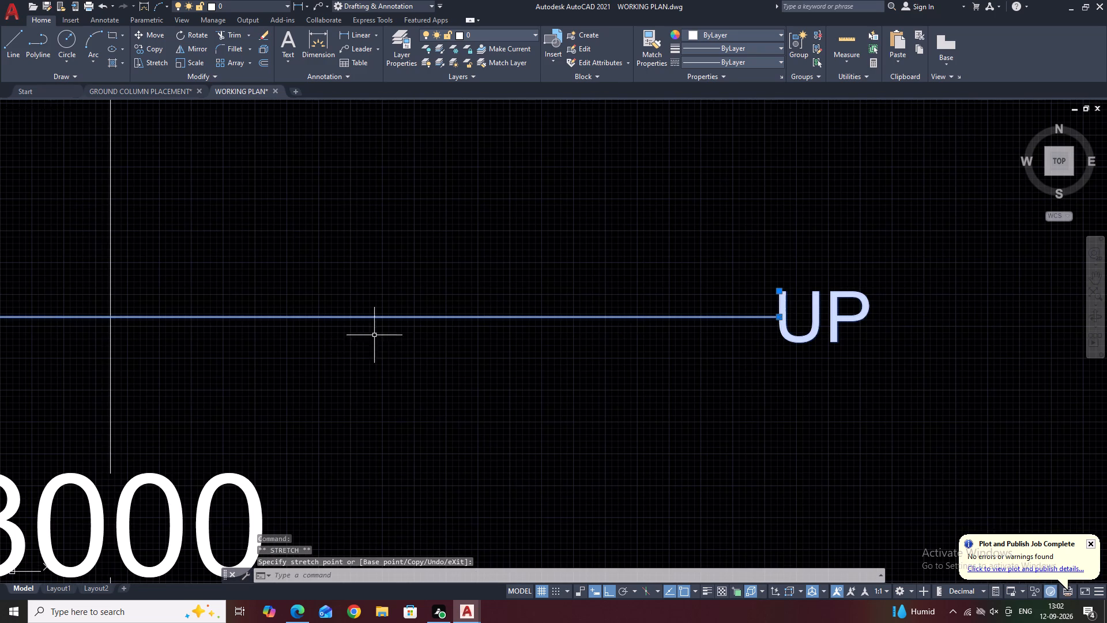
Shorten the UP leader by moving its text horizontally toward the stair, just past the 3000 dimension line, and deselect it.
{"action": "left_click", "coordinate": [784, 291]}
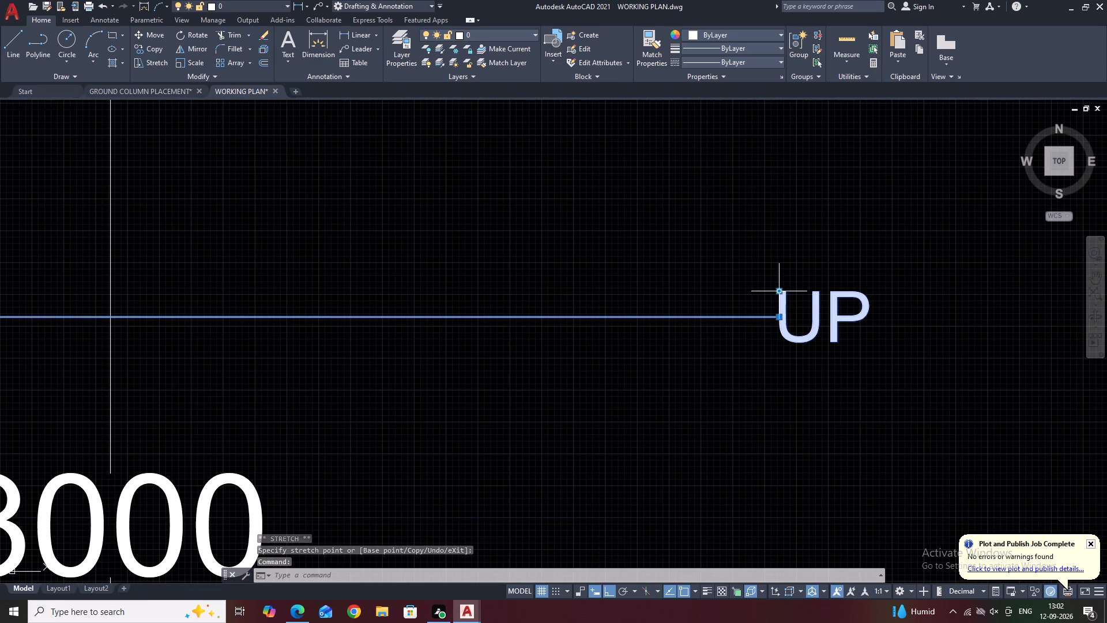
{"action": "left_click", "coordinate": [777, 288]}
{"action": "left_click", "coordinate": [308, 269]}
{"action": "middle_click_drag", "start_coordinate": [360, 283], "coordinate": [846, 279]}
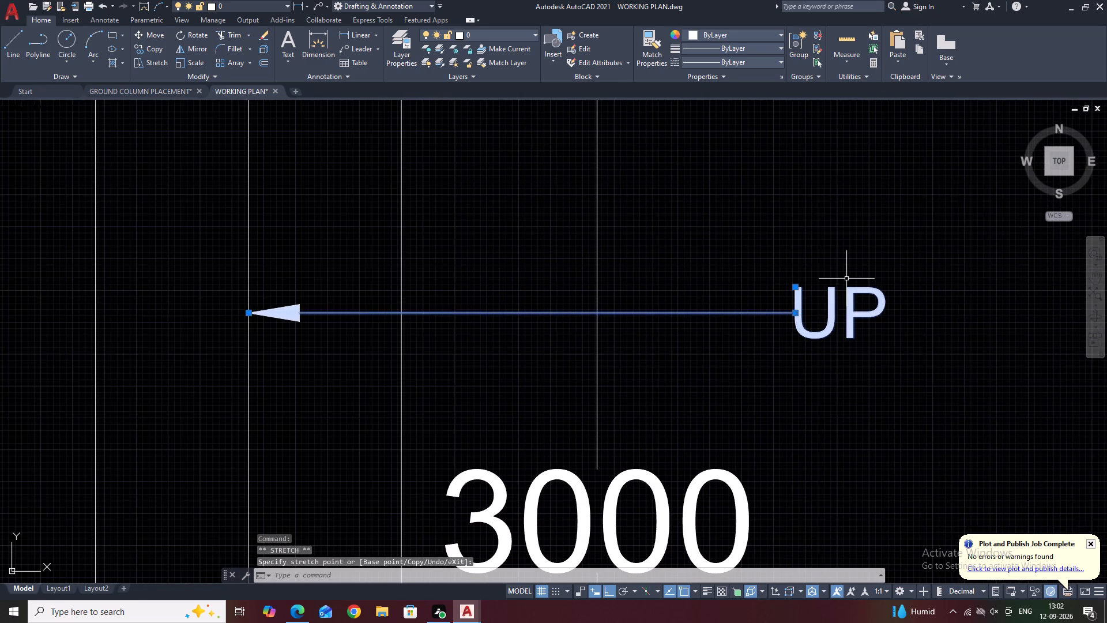
{"action": "key", "text": "Escape"}
Examine the annotated outside stair with its tread numbers, level label, dimension and UP leader in the surrounding plan.
{"action": "scroll", "coordinate": [827, 272], "scroll_direction": "down", "scroll_amount": 5}
{"action": "middle_click_drag", "start_coordinate": [901, 272], "coordinate": [826, 298]}
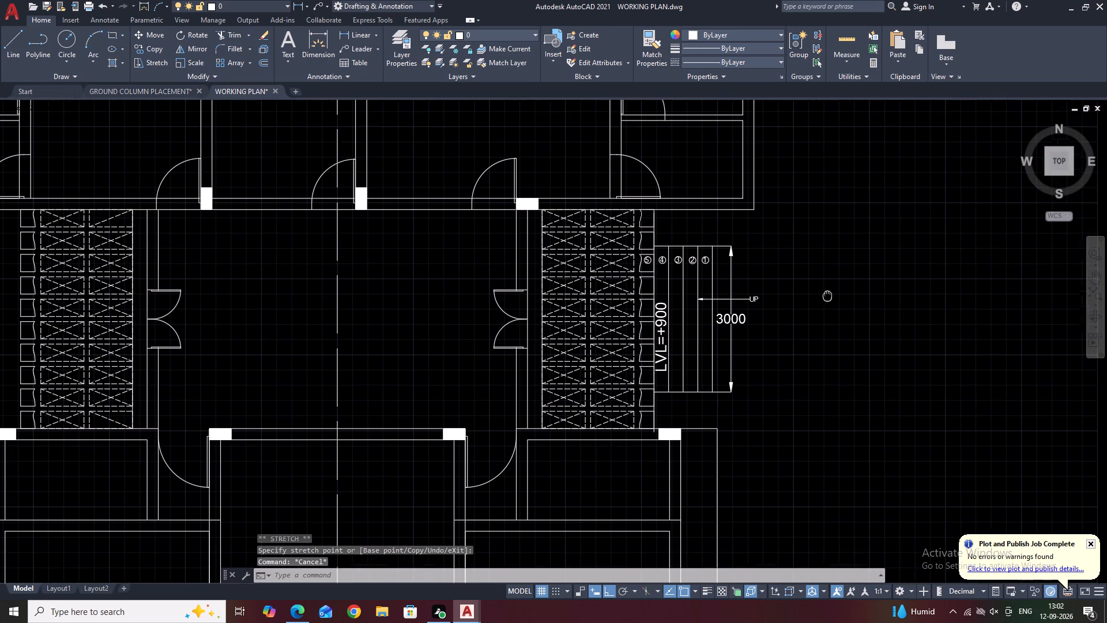
{"action": "middle_click_drag", "start_coordinate": [826, 298], "coordinate": [826, 299]}
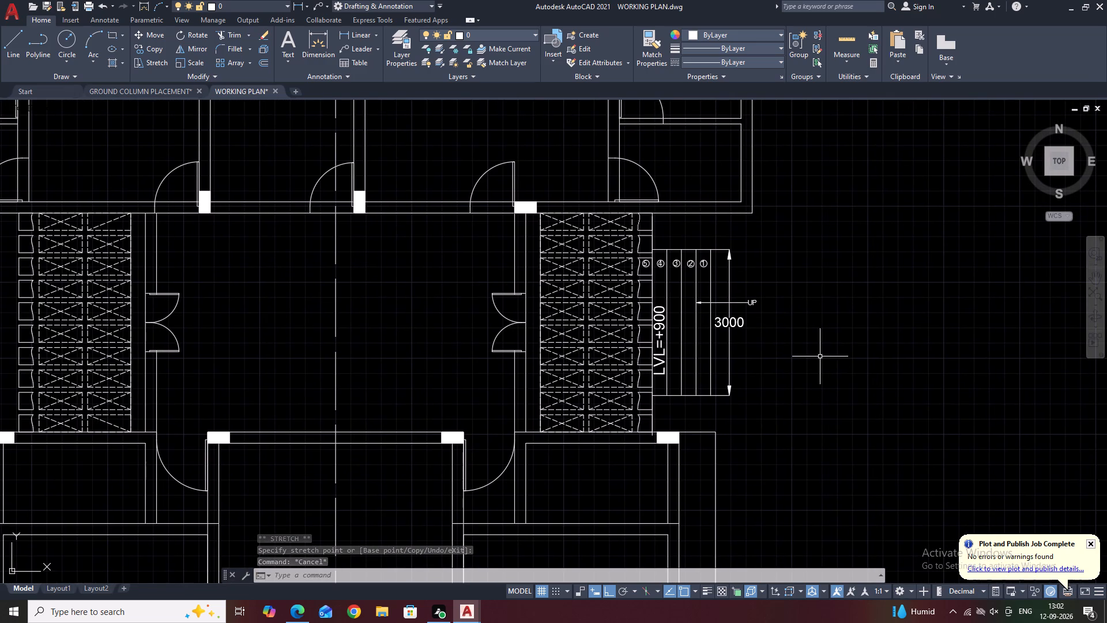
{"action": "scroll", "coordinate": [774, 279], "scroll_direction": "down", "scroll_amount": 1}
{"action": "middle_click_drag", "start_coordinate": [767, 248], "coordinate": [770, 272]}
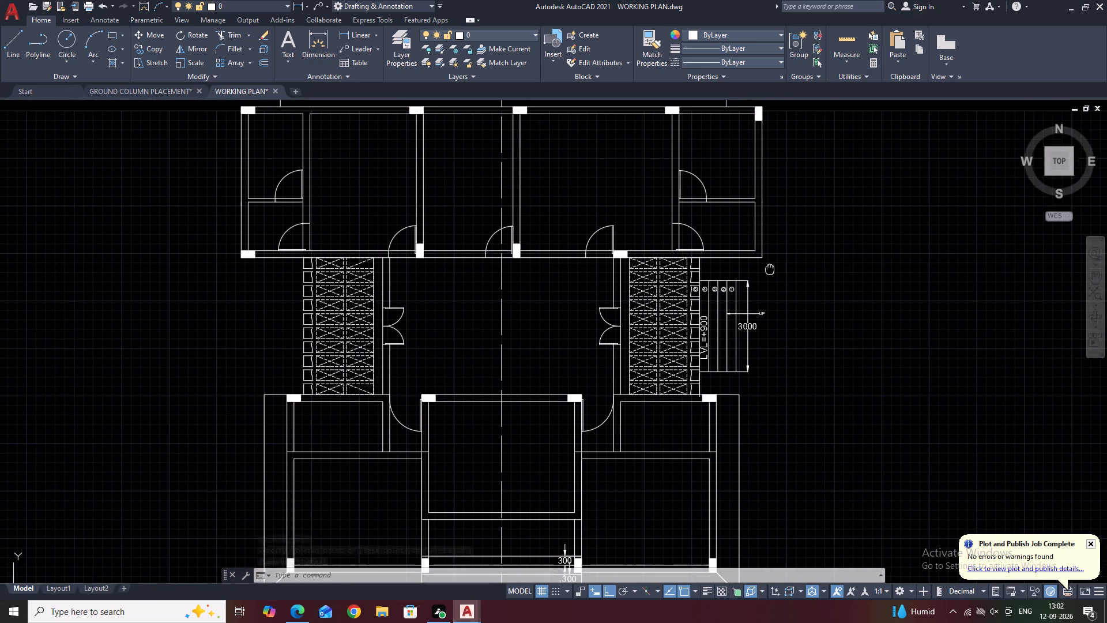
{"action": "middle_click_drag", "start_coordinate": [770, 272], "coordinate": [765, 273]}
{"action": "scroll", "coordinate": [694, 291], "scroll_direction": "up", "scroll_amount": 2}
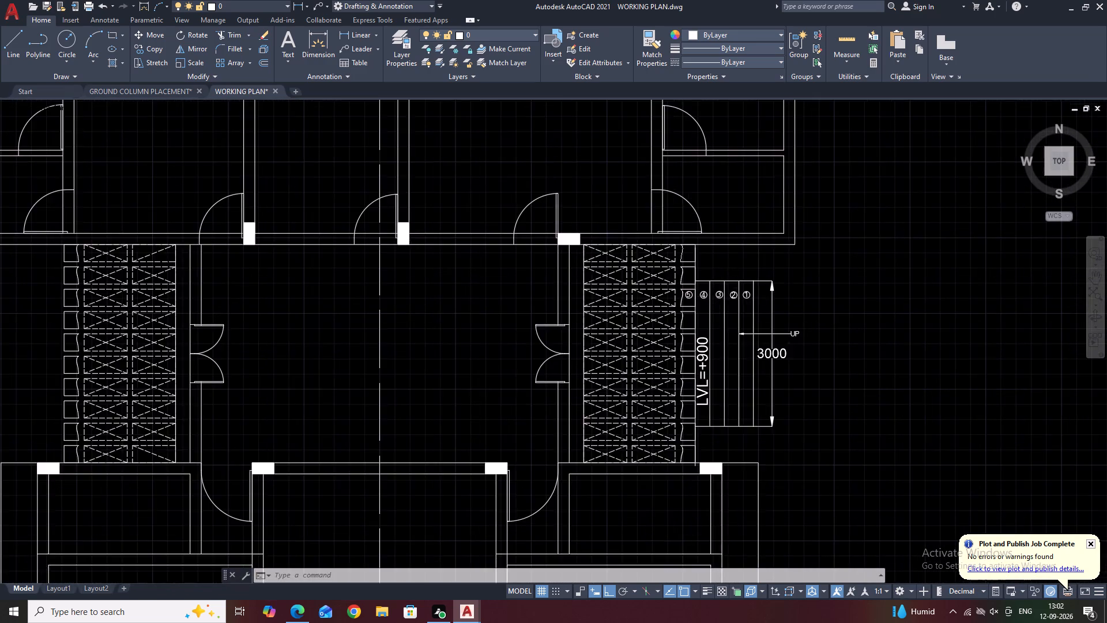
{"action": "scroll", "coordinate": [735, 299], "scroll_direction": "up", "scroll_amount": 1}
{"action": "middle_click_drag", "start_coordinate": [868, 295], "coordinate": [851, 322]}
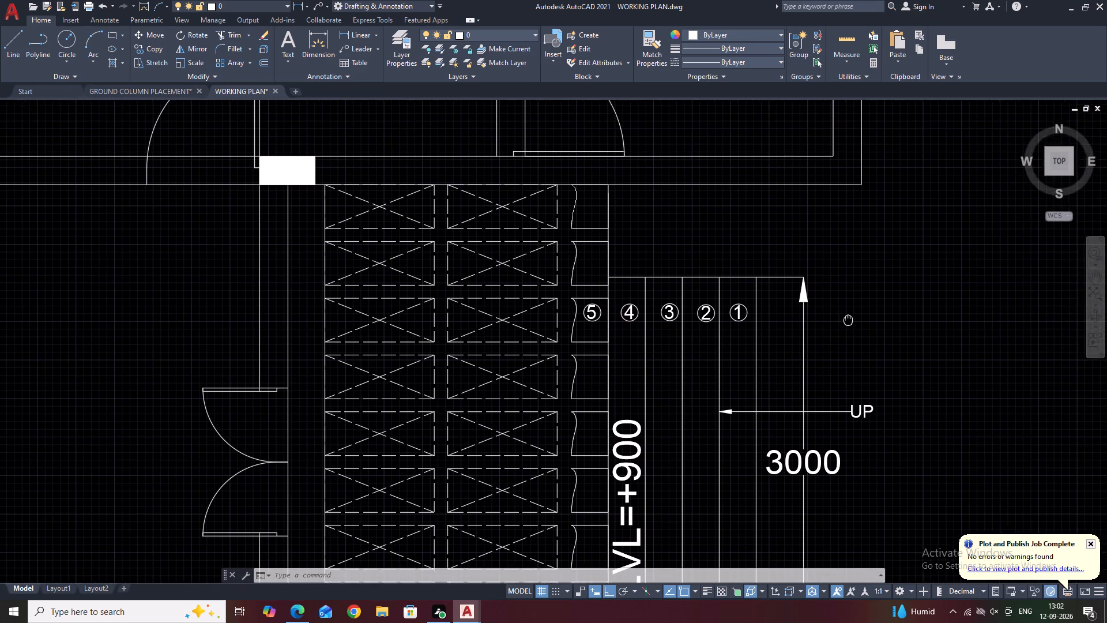
{"action": "middle_click_drag", "start_coordinate": [851, 322], "coordinate": [881, 326]}
{"action": "middle_click_drag", "start_coordinate": [886, 320], "coordinate": [879, 310]}
{"action": "scroll", "coordinate": [869, 298], "scroll_direction": "down", "scroll_amount": 2}
{"action": "middle_click_drag", "start_coordinate": [942, 305], "coordinate": [893, 309]}
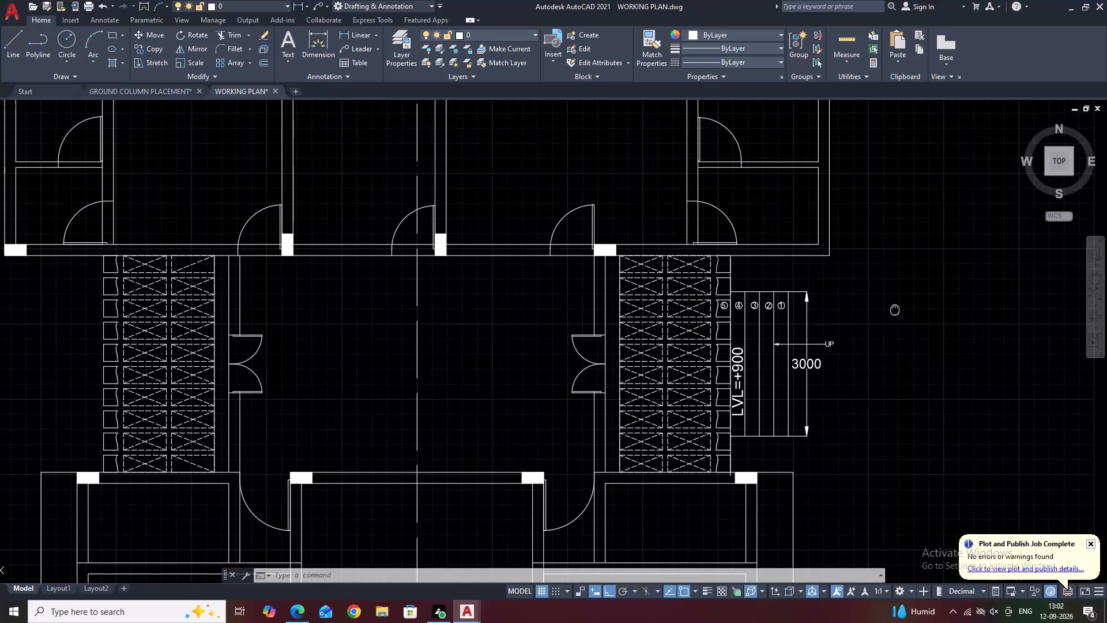
{"action": "middle_click_drag", "start_coordinate": [893, 309], "coordinate": [861, 311]}
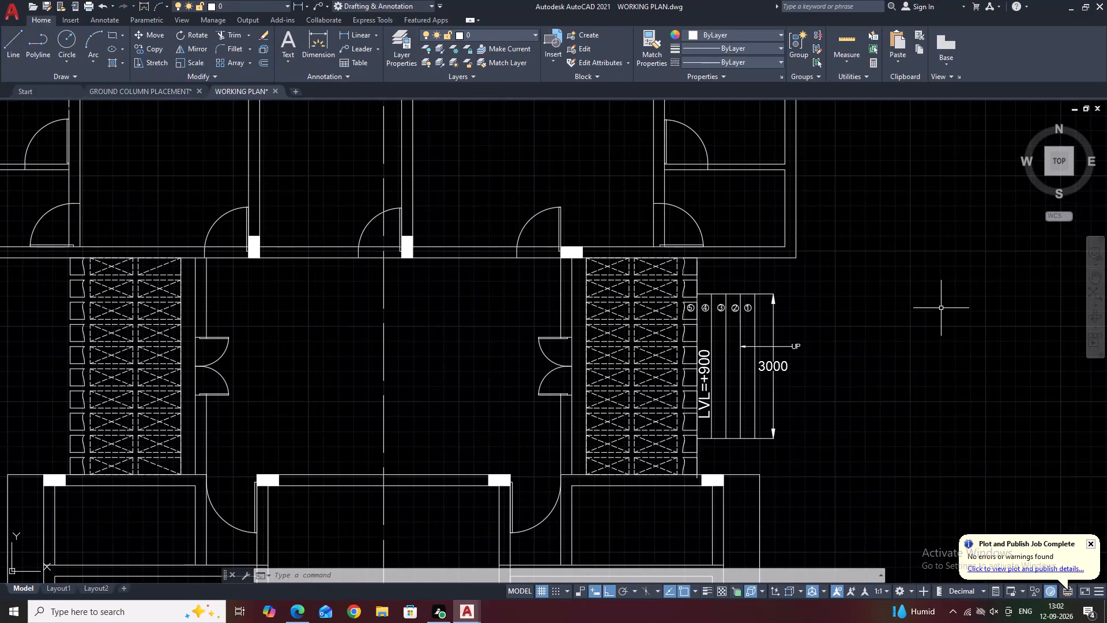
Mirror the outside stair with its tread numbers, LVL=+900 label, 3000 dimension and UP leader about the plan's vertical centreline, keeping the originals.
{"action": "scroll", "coordinate": [699, 292], "scroll_direction": "up", "scroll_amount": 1}
{"action": "left_click", "coordinate": [690, 283]}
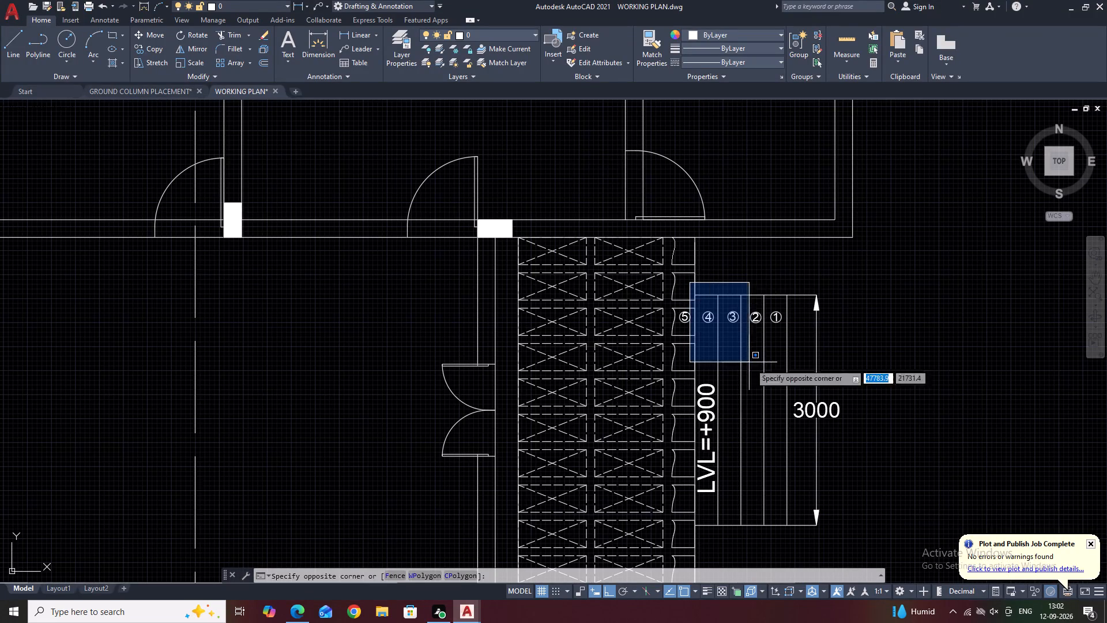
{"action": "key", "text": "Escape"}
{"action": "middle_click_drag", "start_coordinate": [898, 395], "coordinate": [841, 279]}
{"action": "left_click", "coordinate": [794, 158]}
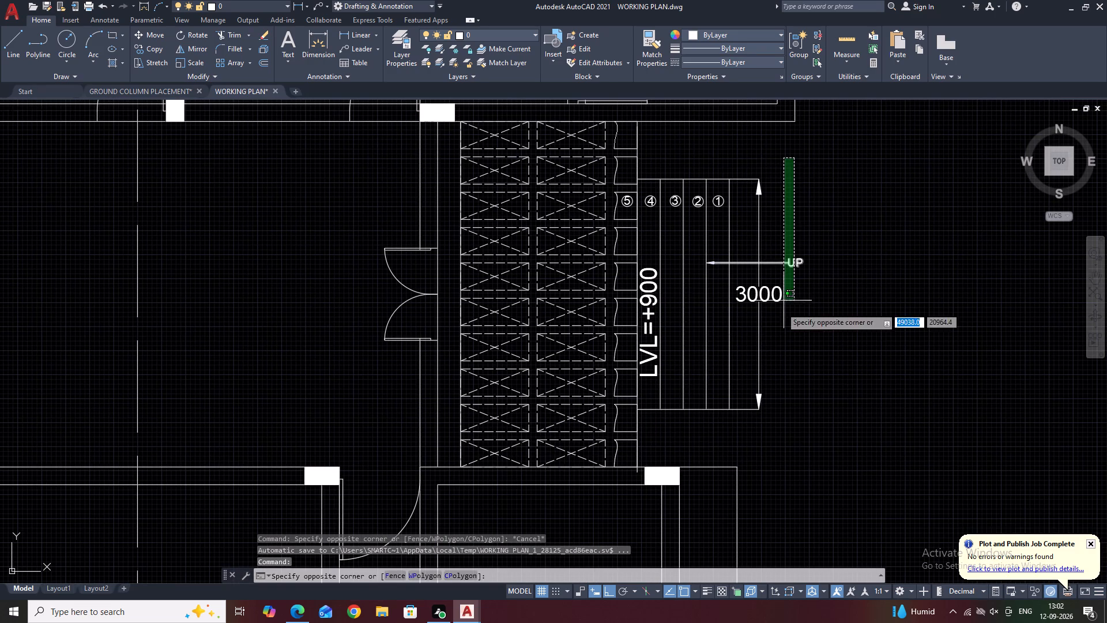
{"action": "left_click", "coordinate": [653, 415]}
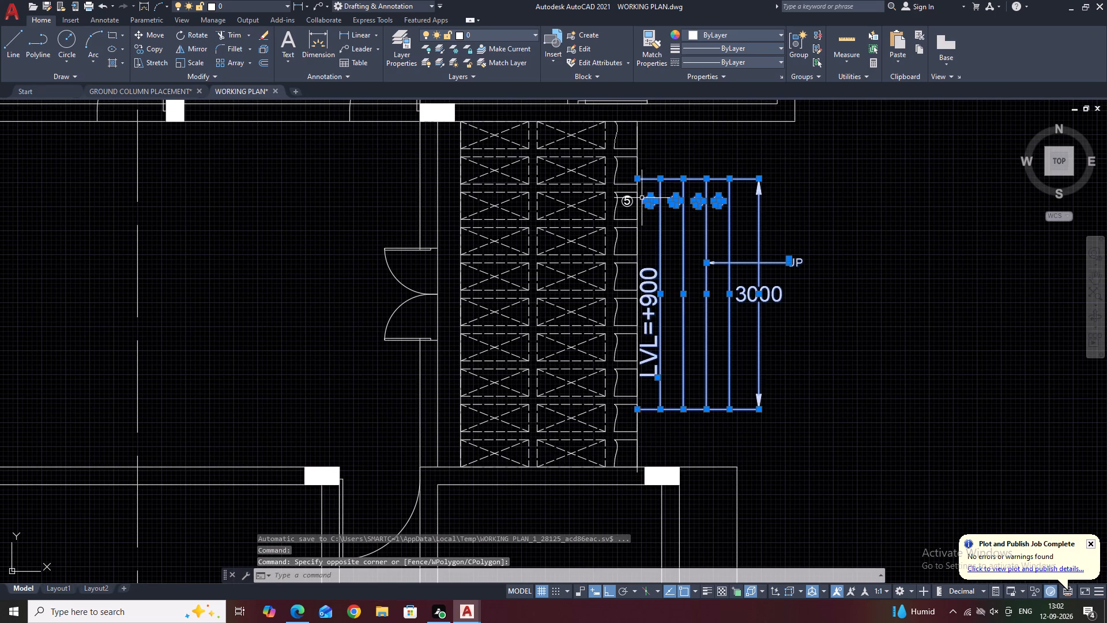
{"action": "scroll", "coordinate": [635, 199], "scroll_direction": "up", "scroll_amount": 4}
{"action": "left_click", "coordinate": [558, 172]}
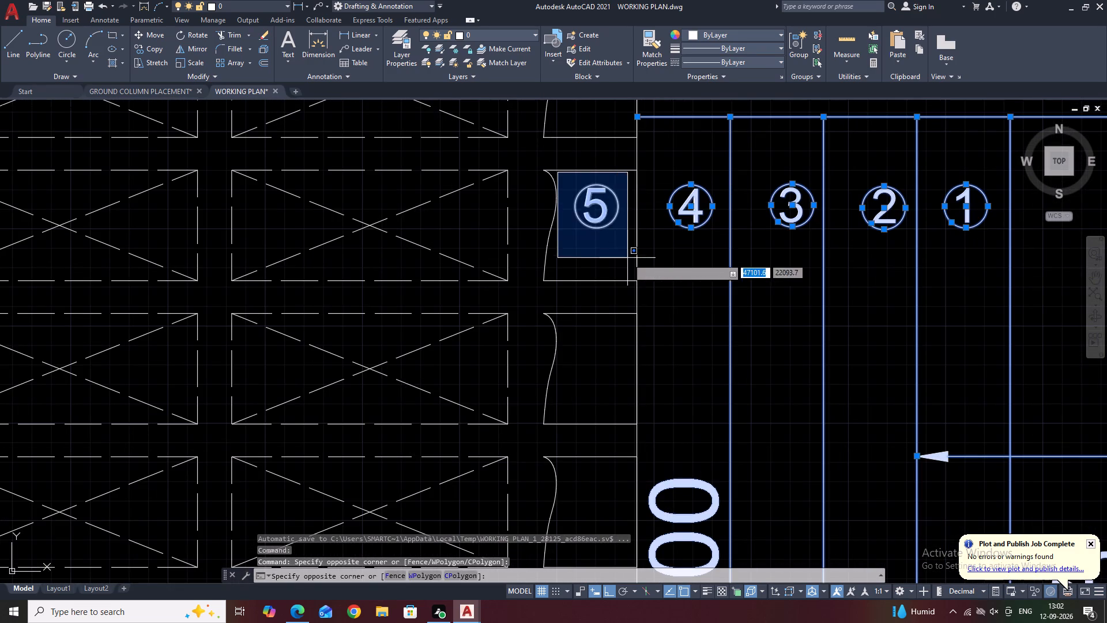
{"action": "left_click", "coordinate": [627, 258]}
{"action": "scroll", "coordinate": [591, 235], "scroll_direction": "down", "scroll_amount": 5}
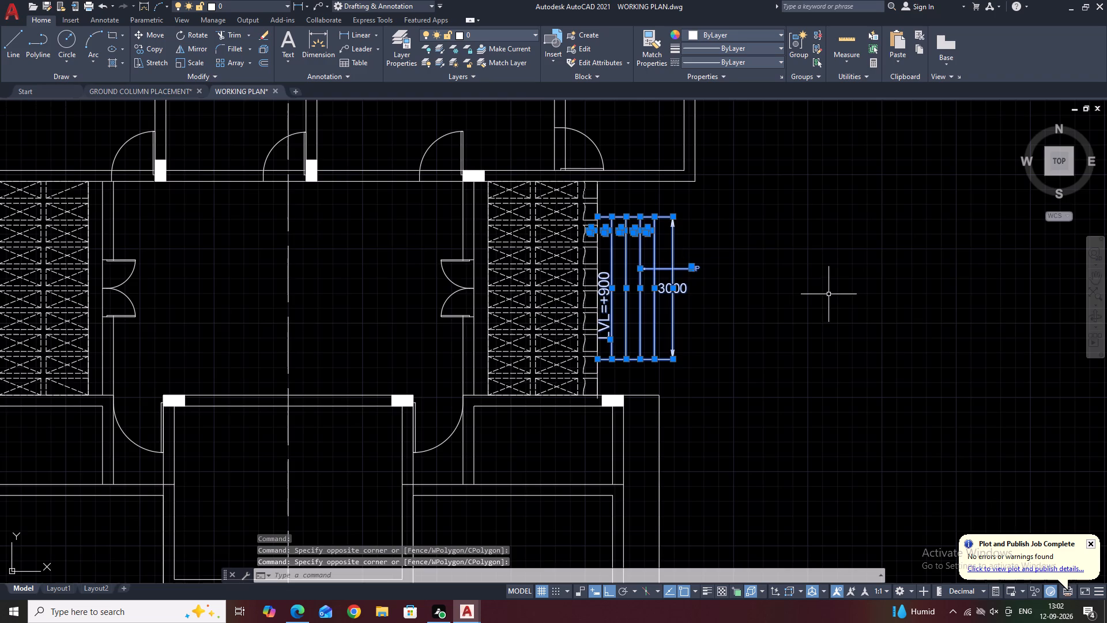
{"action": "middle_click_drag", "start_coordinate": [848, 305], "coordinate": [924, 355]}
{"action": "key", "text": "m"}
{"action": "key", "text": "i"}
{"action": "key", "text": "space"}
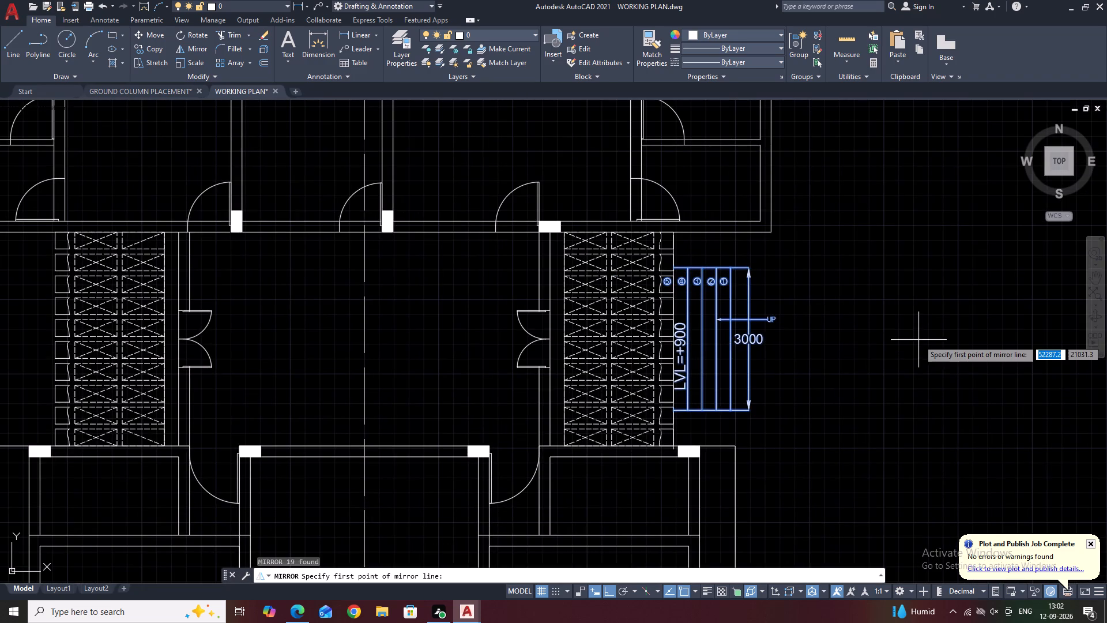
{"action": "scroll", "coordinate": [915, 346], "scroll_direction": "down", "scroll_amount": 3}
{"action": "scroll", "coordinate": [779, 320], "scroll_direction": "up", "scroll_amount": 2}
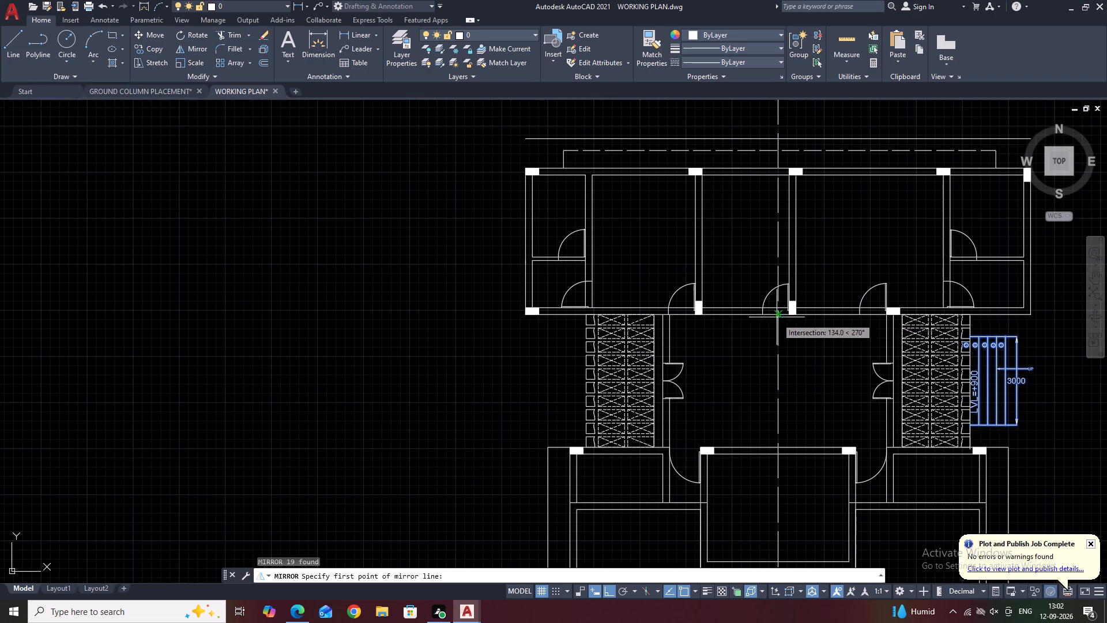
{"action": "left_click", "coordinate": [777, 315]}
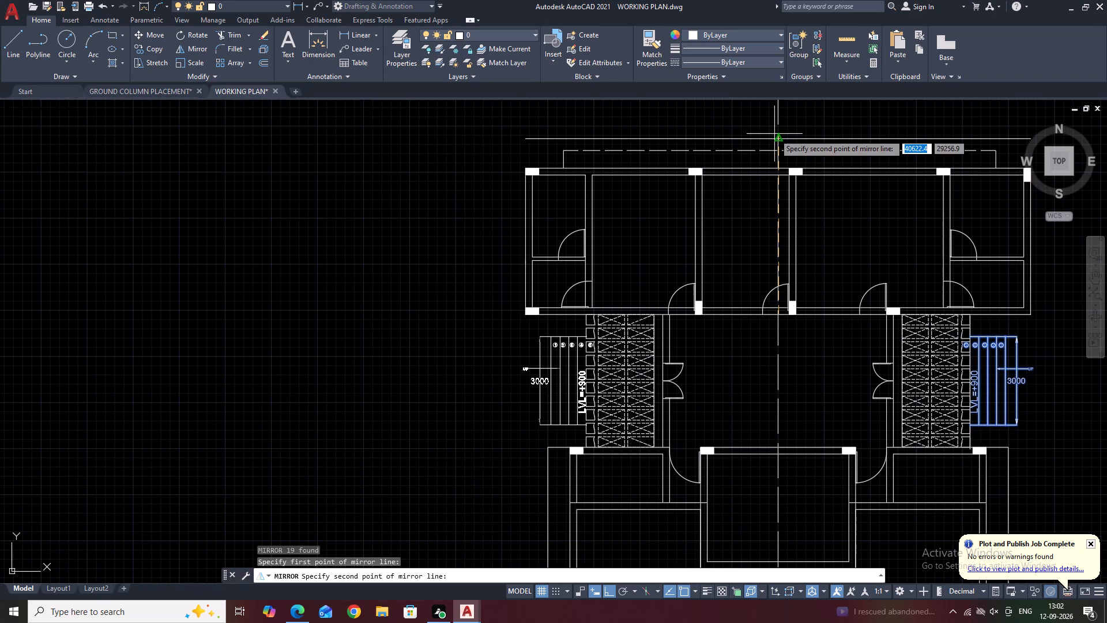
{"action": "left_click", "coordinate": [782, 135]}
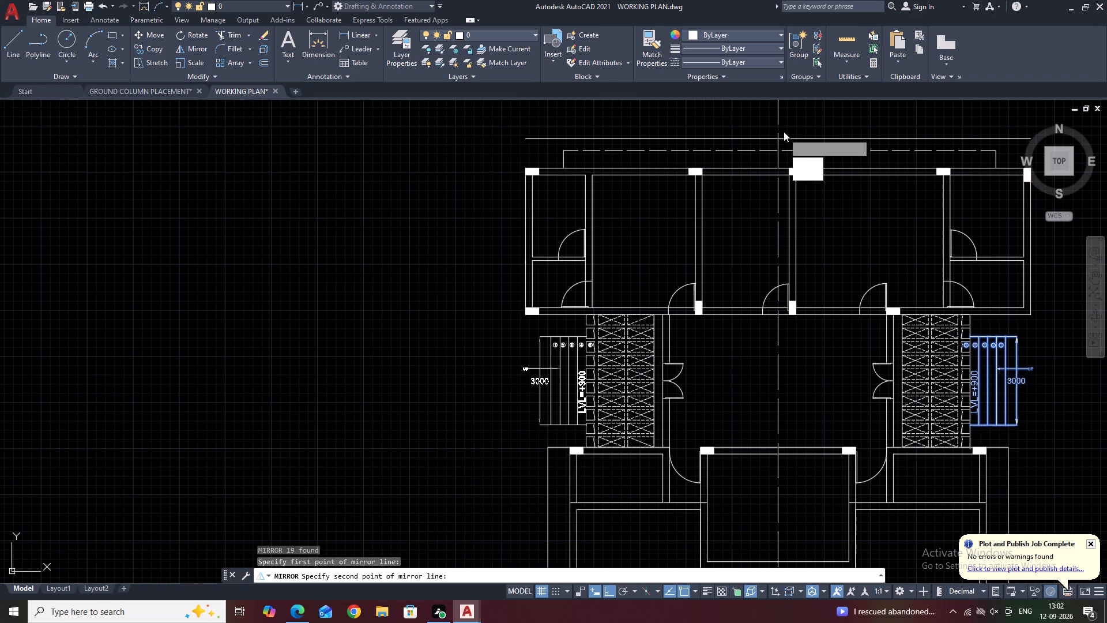
{"action": "left_click_drag", "start_coordinate": [807, 173], "coordinate": [784, 132]}
Check the mirrored stair and its annotations beside the left block-patterned area against the original stair.
{"action": "middle_click_drag", "start_coordinate": [755, 348], "coordinate": [650, 237]}
{"action": "scroll", "coordinate": [439, 256], "scroll_direction": "up", "scroll_amount": 2}
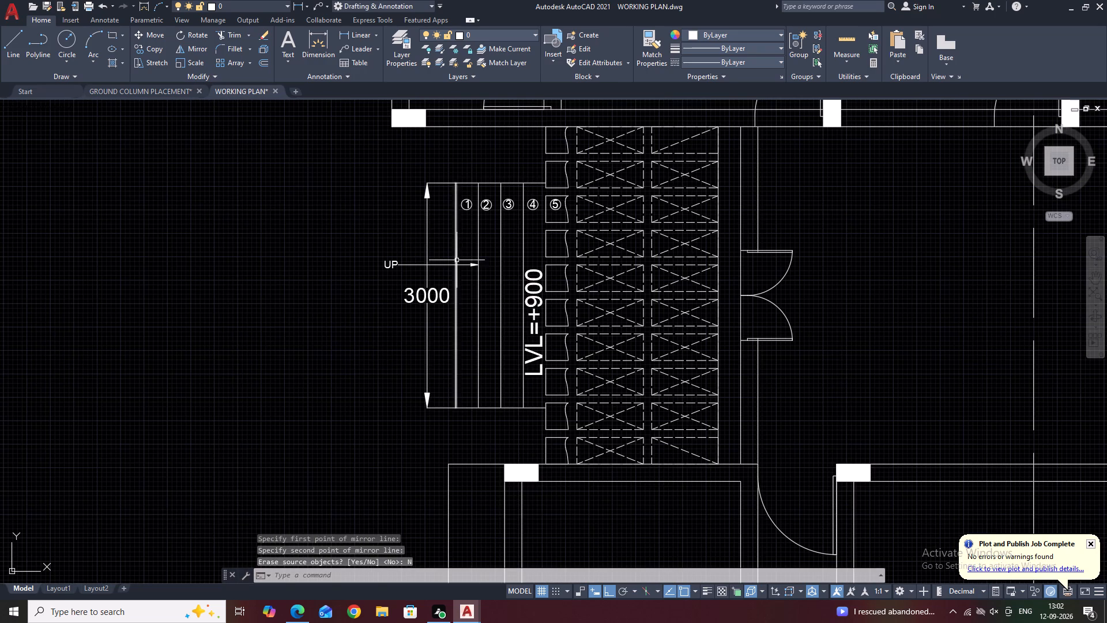
{"action": "middle_click_drag", "start_coordinate": [635, 259], "coordinate": [582, 239]}
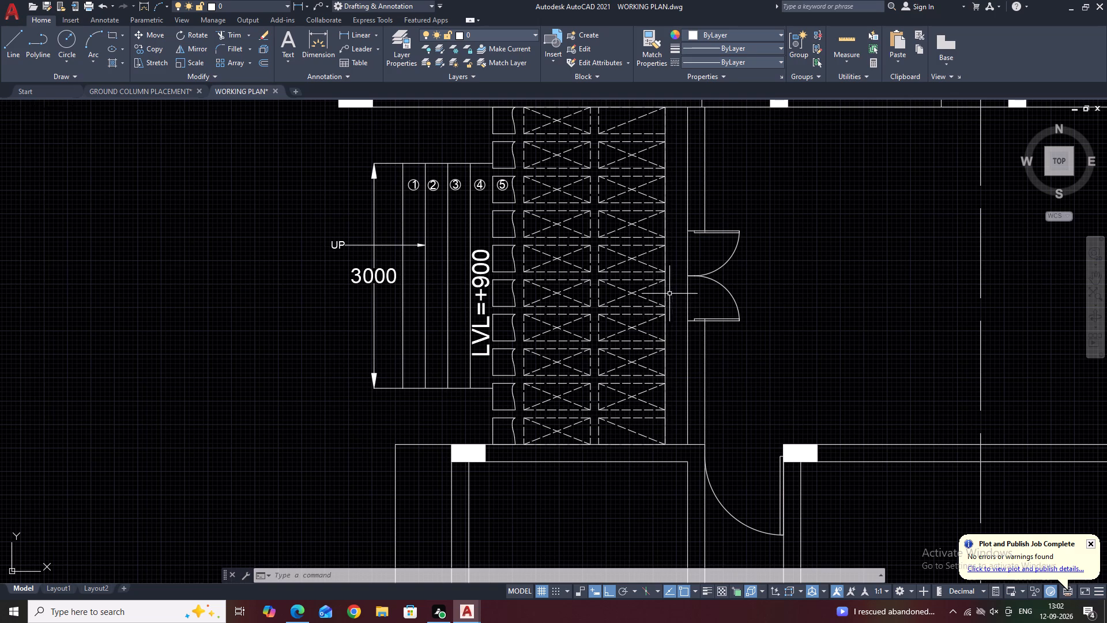
{"action": "middle_click_drag", "start_coordinate": [766, 304], "coordinate": [440, 311]}
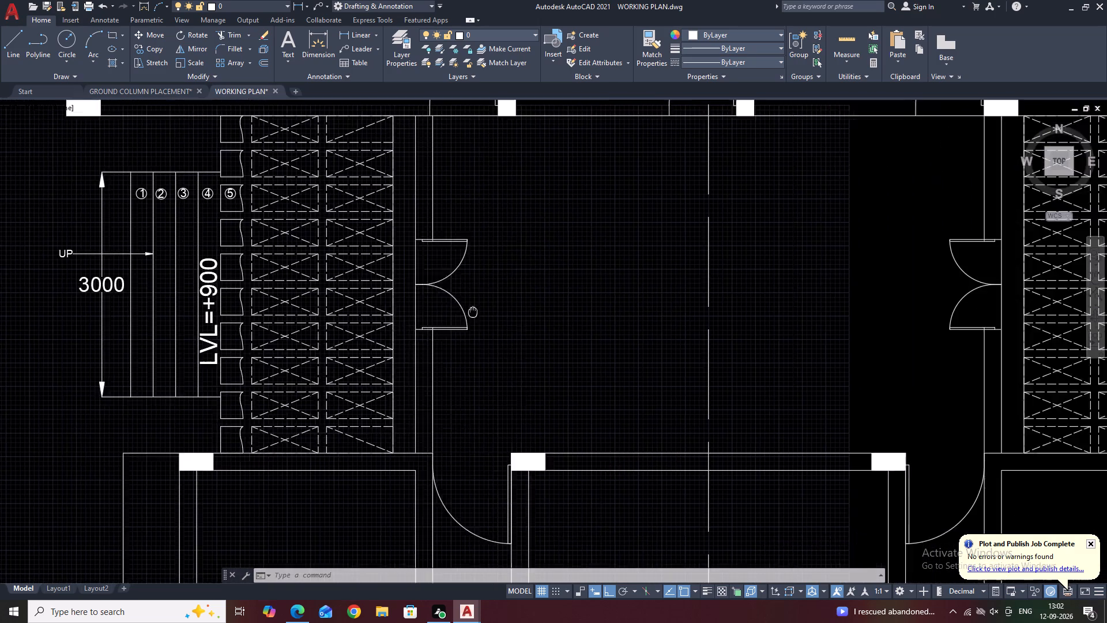
{"action": "middle_click_drag", "start_coordinate": [440, 311], "coordinate": [317, 306]}
{"action": "scroll", "coordinate": [378, 316], "scroll_direction": "down", "scroll_amount": 1}
{"action": "middle_click_drag", "start_coordinate": [707, 303], "coordinate": [605, 300]}
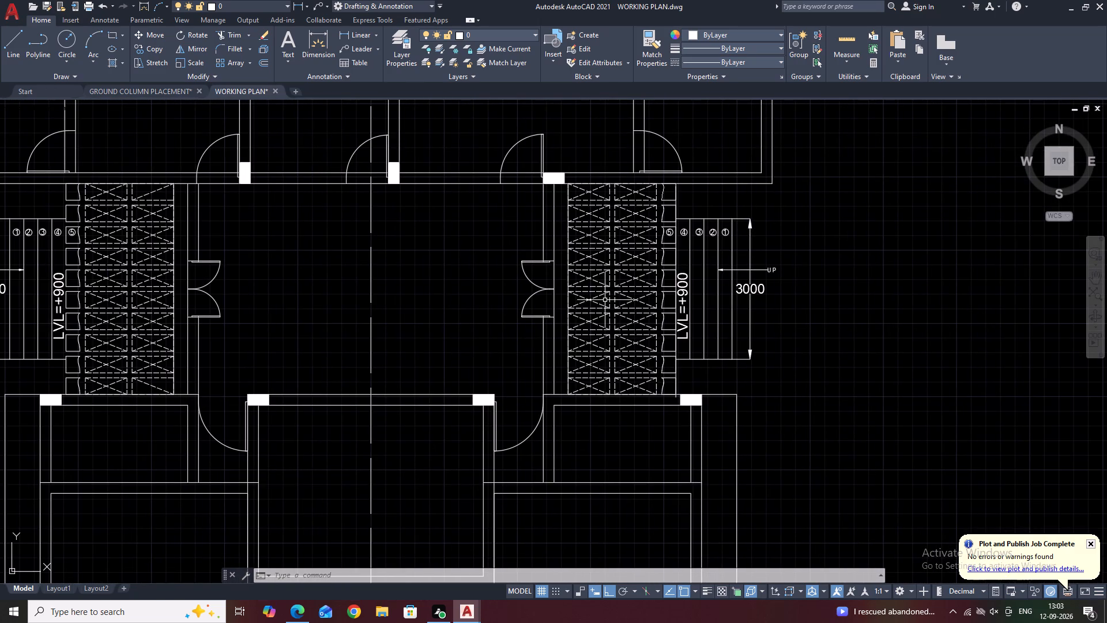
{"action": "middle_click_drag", "start_coordinate": [834, 312], "coordinate": [824, 329]}
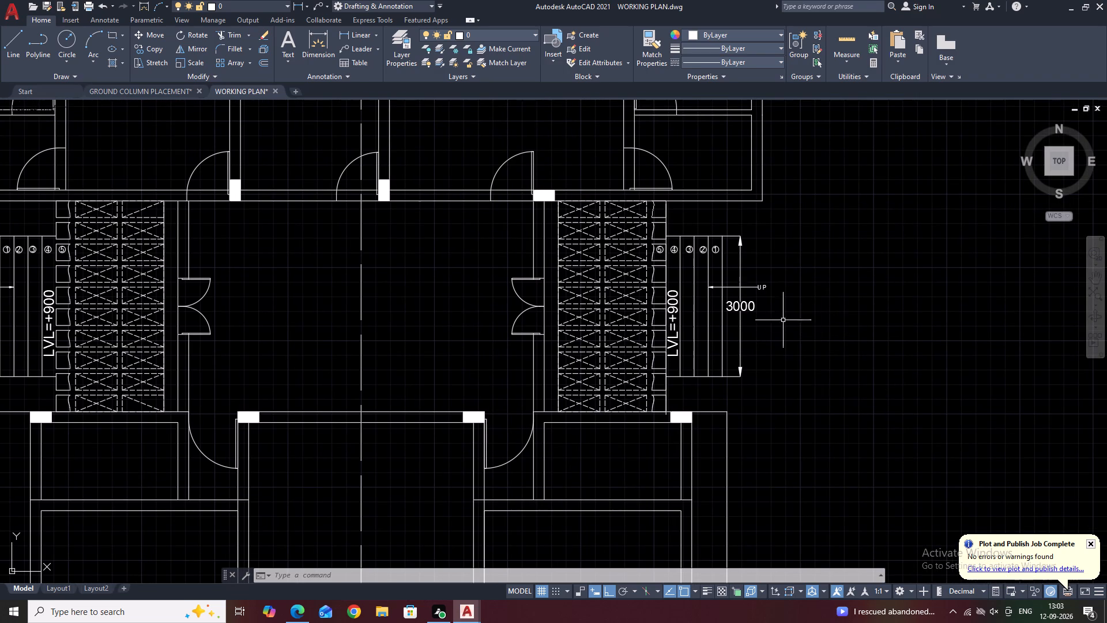
Copy the right stair's LVL=+900 label into the large upper room just right of the centreline, with Ortho off.
{"action": "middle_click_drag", "start_coordinate": [691, 247], "coordinate": [771, 409]}
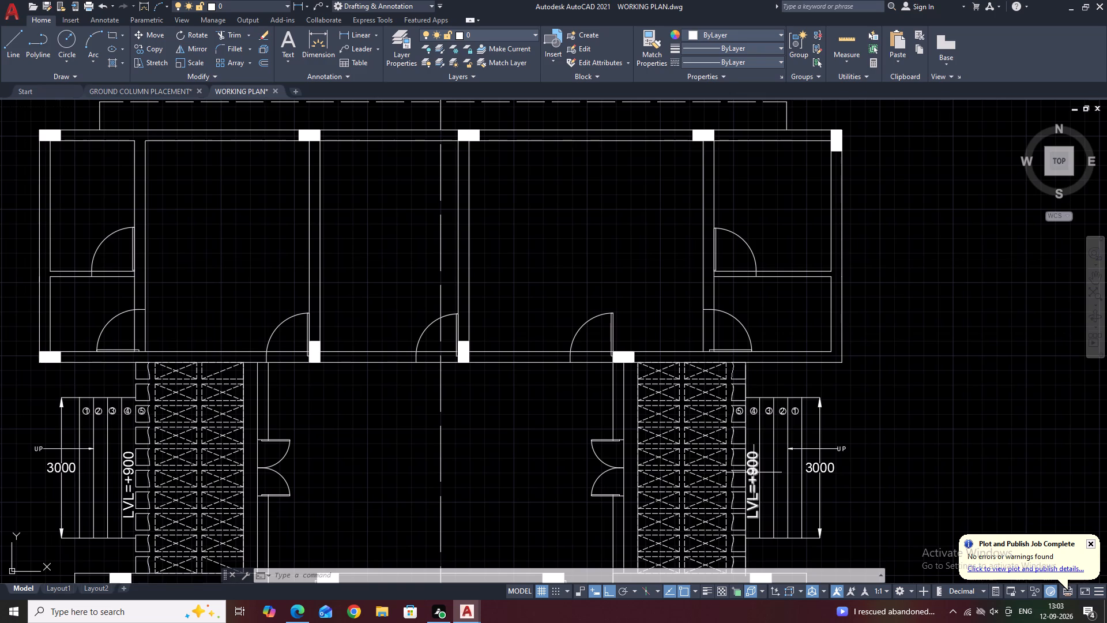
{"action": "left_click", "coordinate": [754, 472]}
{"action": "middle_click_drag", "start_coordinate": [859, 270], "coordinate": [891, 348]}
{"action": "scroll", "coordinate": [889, 344], "scroll_direction": "down", "scroll_amount": 1}
{"action": "type", "text": "CO"}
{"action": "key", "text": "space"}
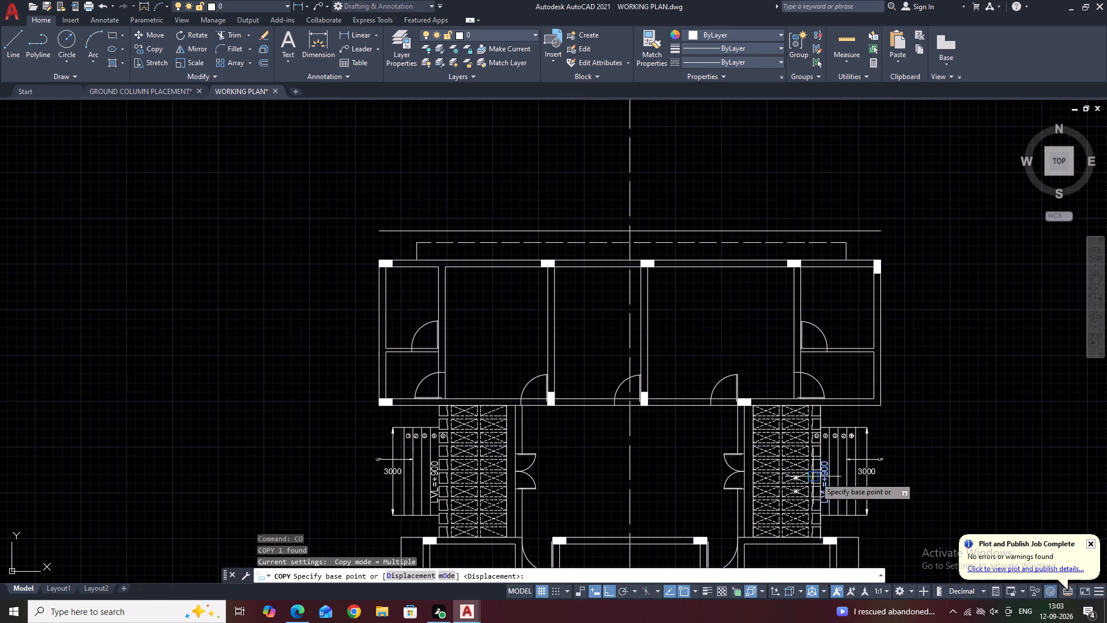
{"action": "left_click", "coordinate": [828, 475]}
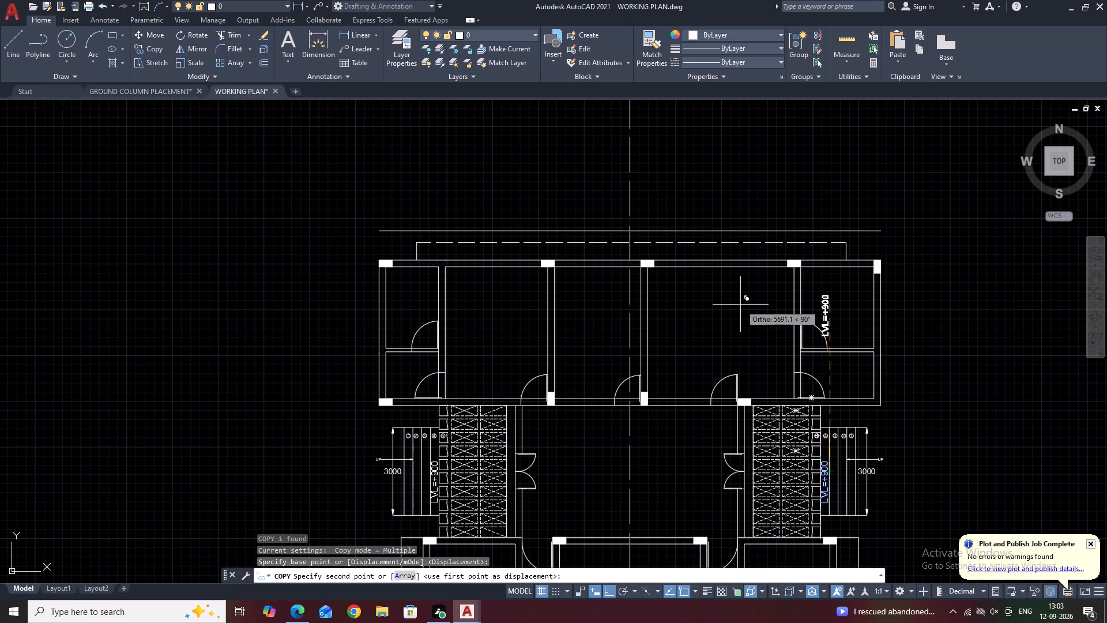
{"action": "key", "text": "F8"}
{"action": "left_click", "coordinate": [674, 301]}
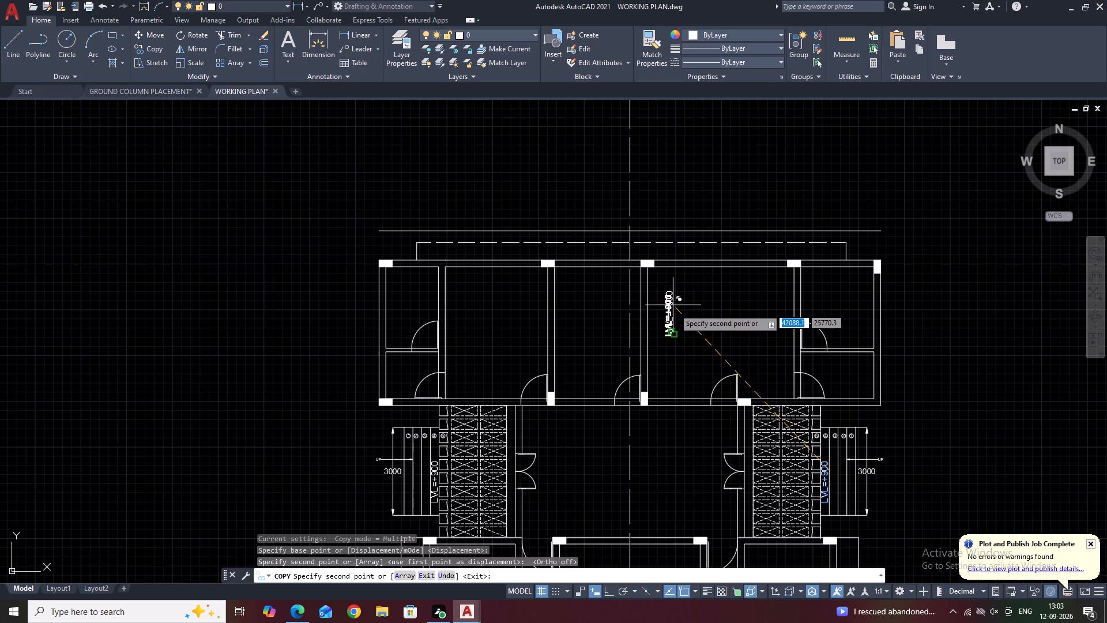
{"action": "key", "text": "Escape"}
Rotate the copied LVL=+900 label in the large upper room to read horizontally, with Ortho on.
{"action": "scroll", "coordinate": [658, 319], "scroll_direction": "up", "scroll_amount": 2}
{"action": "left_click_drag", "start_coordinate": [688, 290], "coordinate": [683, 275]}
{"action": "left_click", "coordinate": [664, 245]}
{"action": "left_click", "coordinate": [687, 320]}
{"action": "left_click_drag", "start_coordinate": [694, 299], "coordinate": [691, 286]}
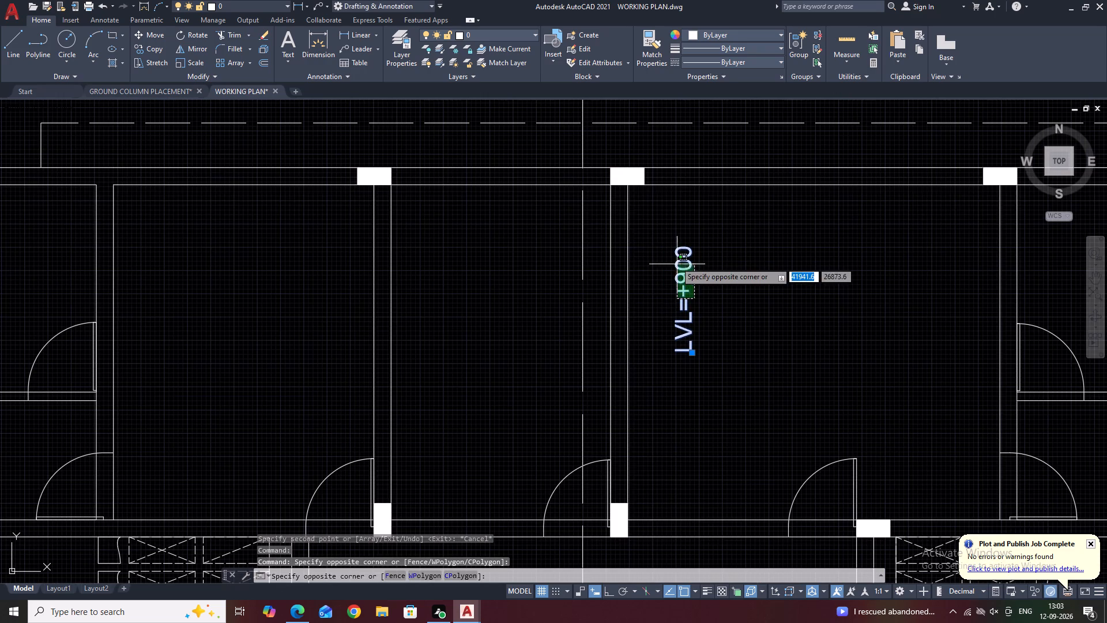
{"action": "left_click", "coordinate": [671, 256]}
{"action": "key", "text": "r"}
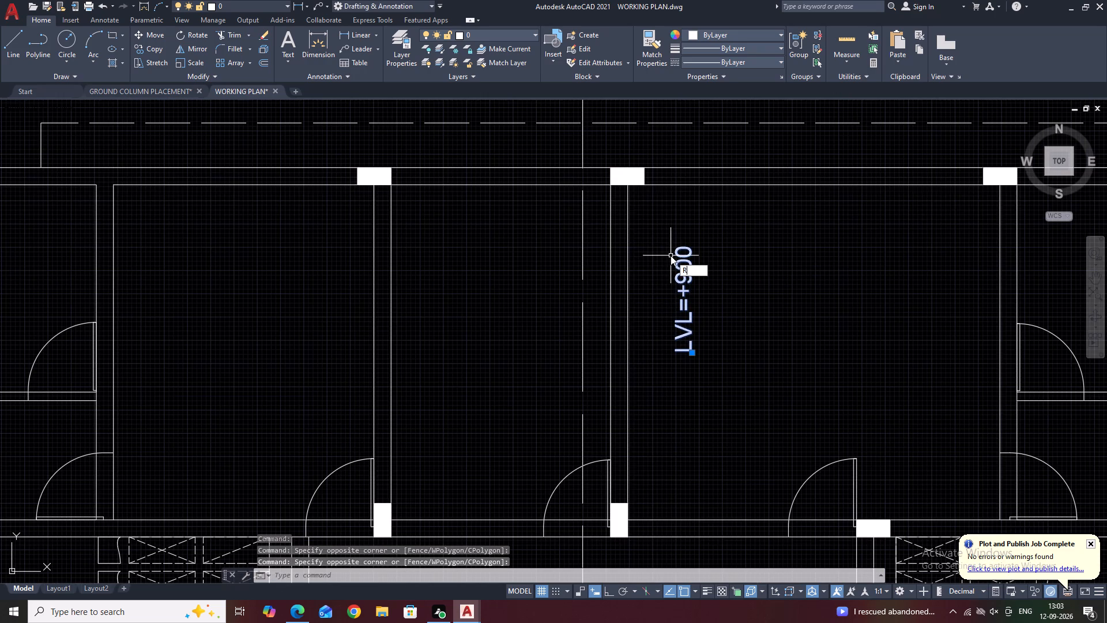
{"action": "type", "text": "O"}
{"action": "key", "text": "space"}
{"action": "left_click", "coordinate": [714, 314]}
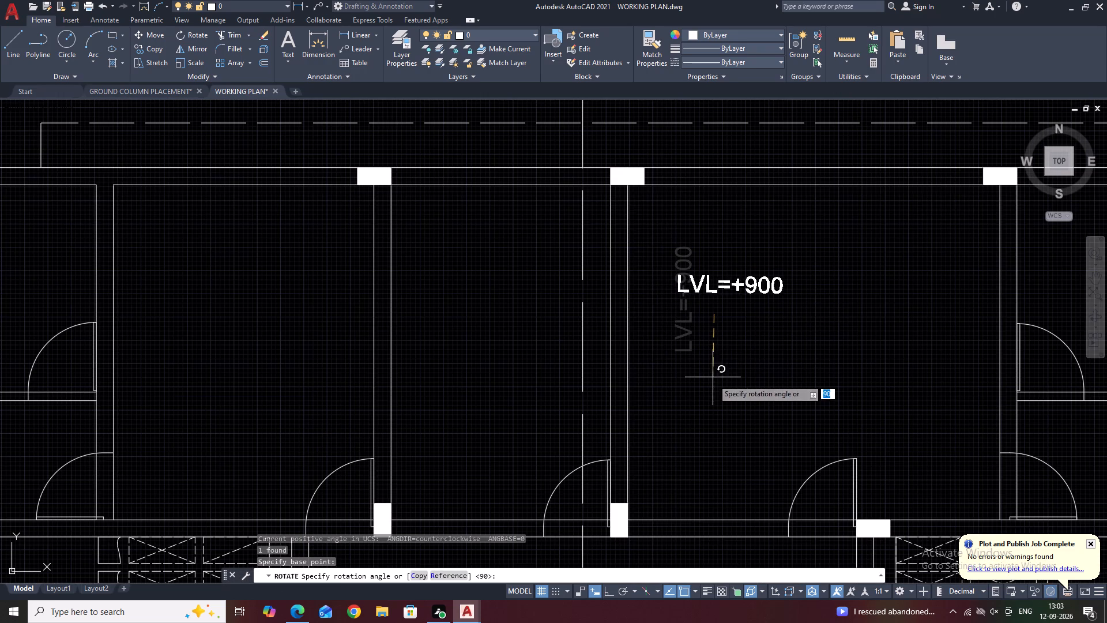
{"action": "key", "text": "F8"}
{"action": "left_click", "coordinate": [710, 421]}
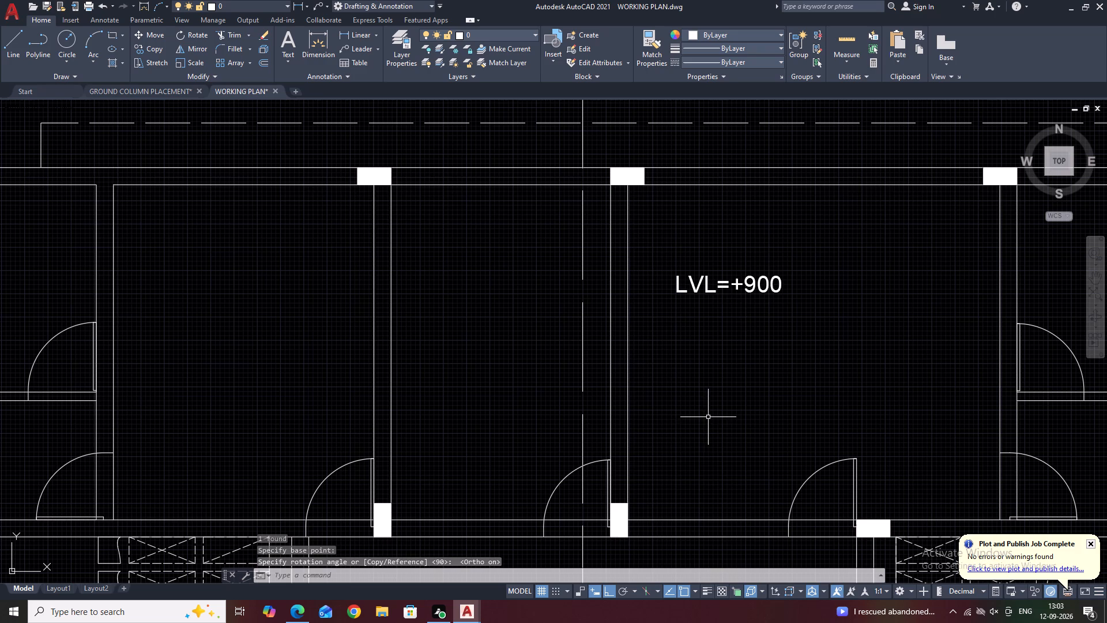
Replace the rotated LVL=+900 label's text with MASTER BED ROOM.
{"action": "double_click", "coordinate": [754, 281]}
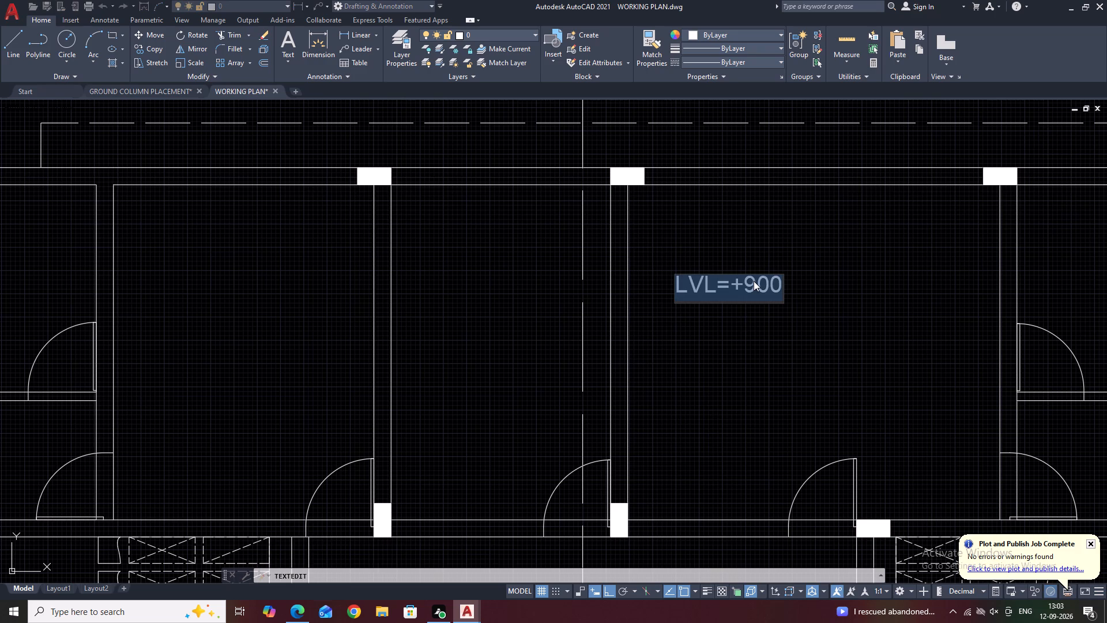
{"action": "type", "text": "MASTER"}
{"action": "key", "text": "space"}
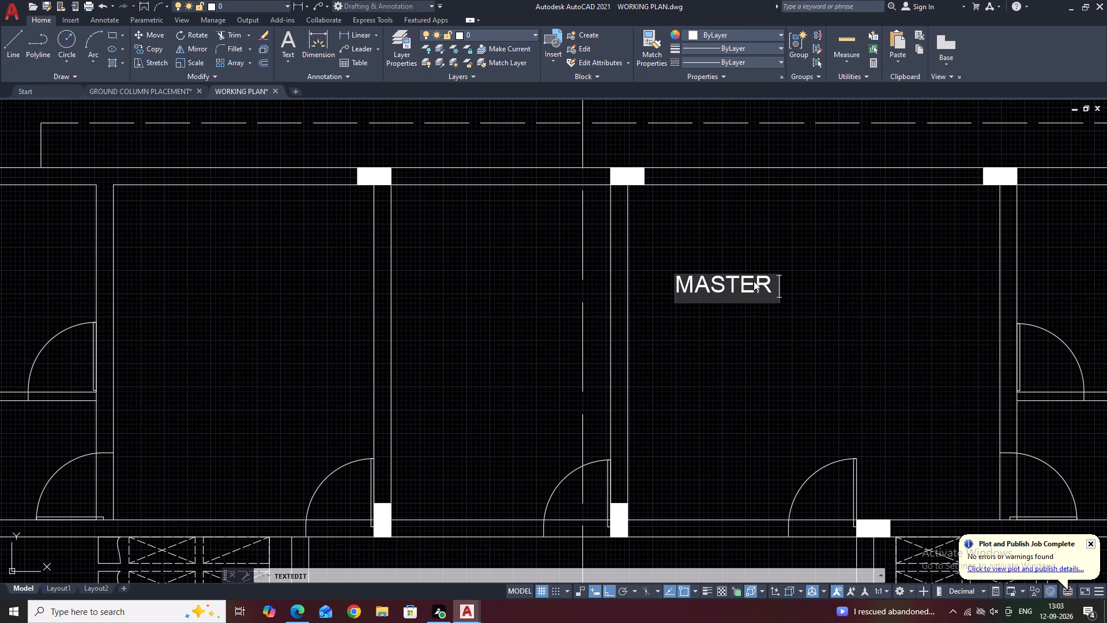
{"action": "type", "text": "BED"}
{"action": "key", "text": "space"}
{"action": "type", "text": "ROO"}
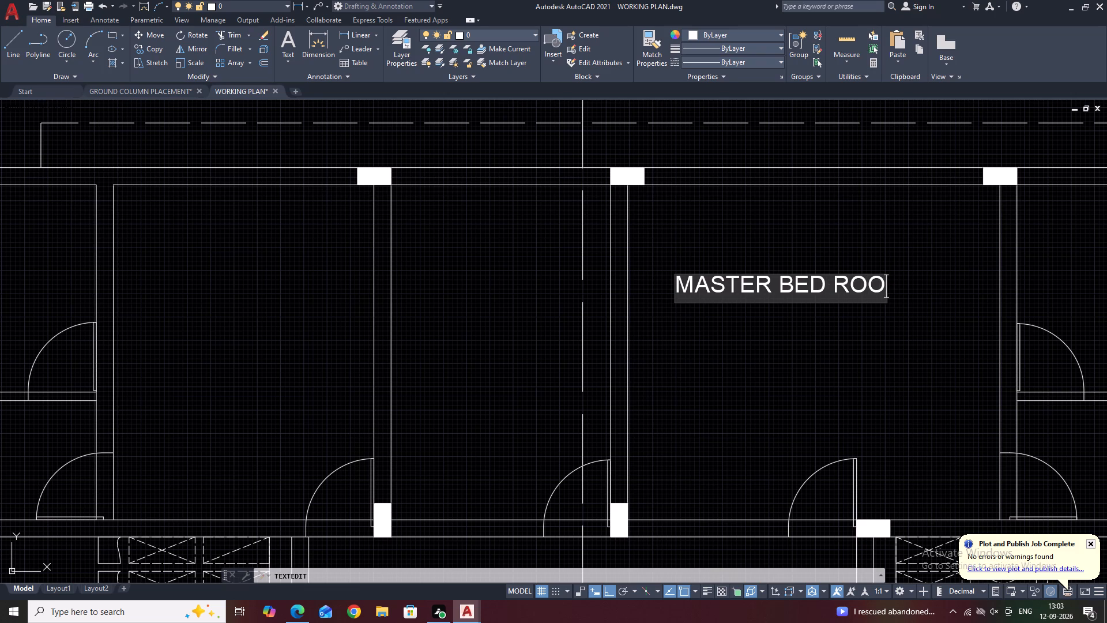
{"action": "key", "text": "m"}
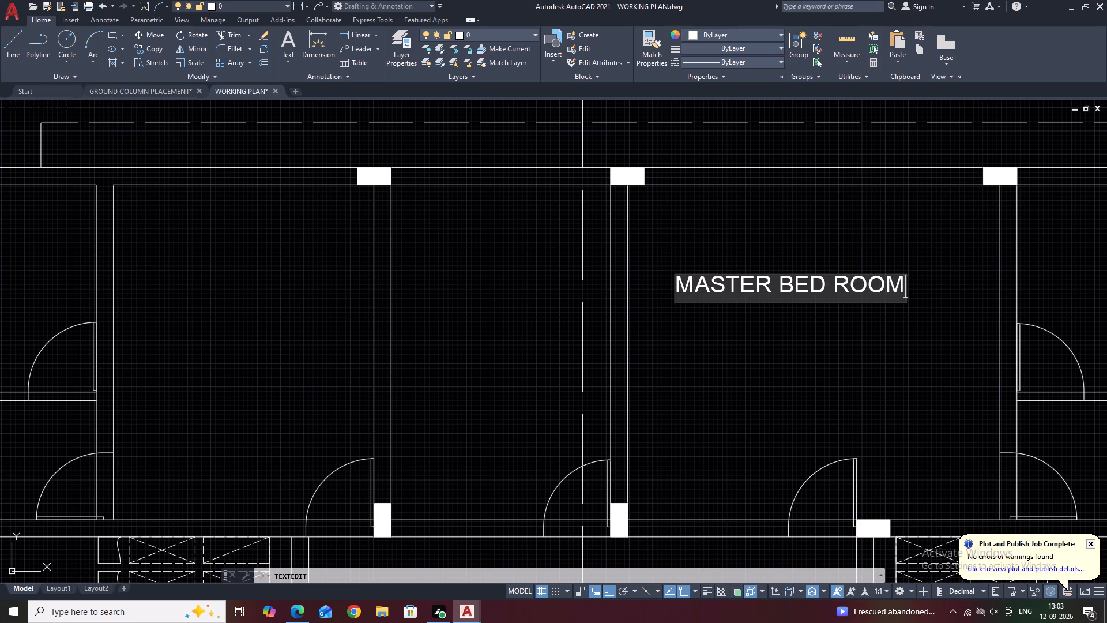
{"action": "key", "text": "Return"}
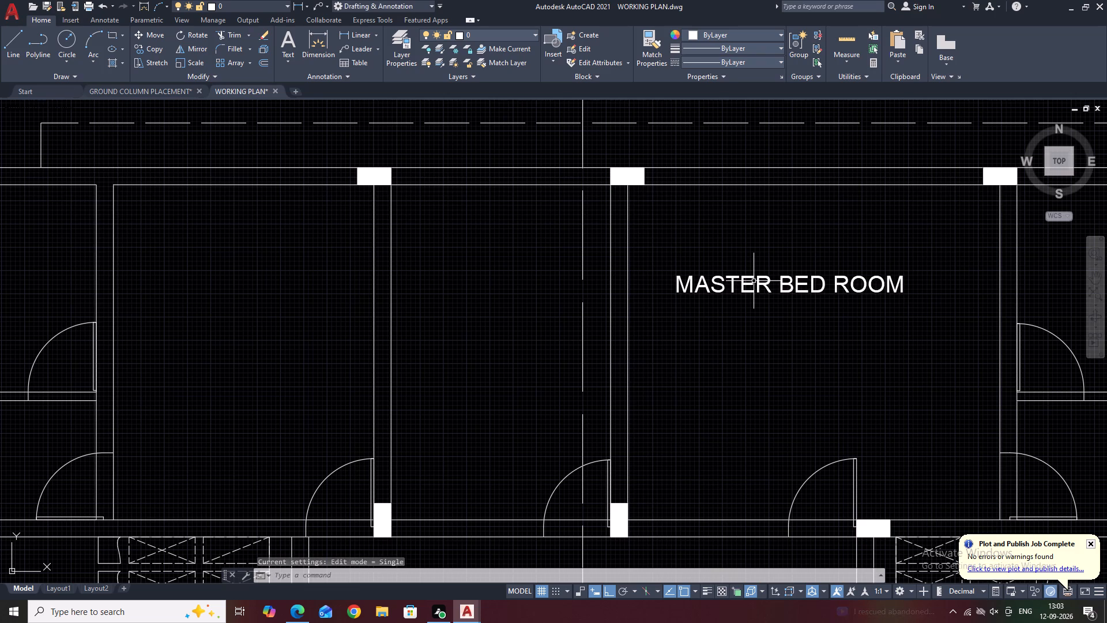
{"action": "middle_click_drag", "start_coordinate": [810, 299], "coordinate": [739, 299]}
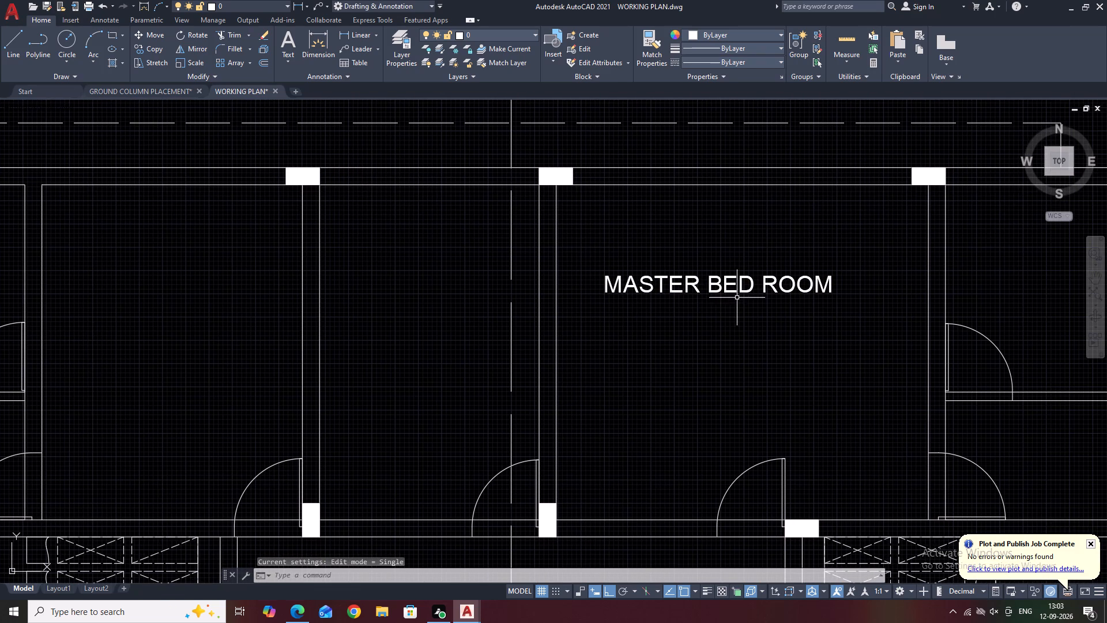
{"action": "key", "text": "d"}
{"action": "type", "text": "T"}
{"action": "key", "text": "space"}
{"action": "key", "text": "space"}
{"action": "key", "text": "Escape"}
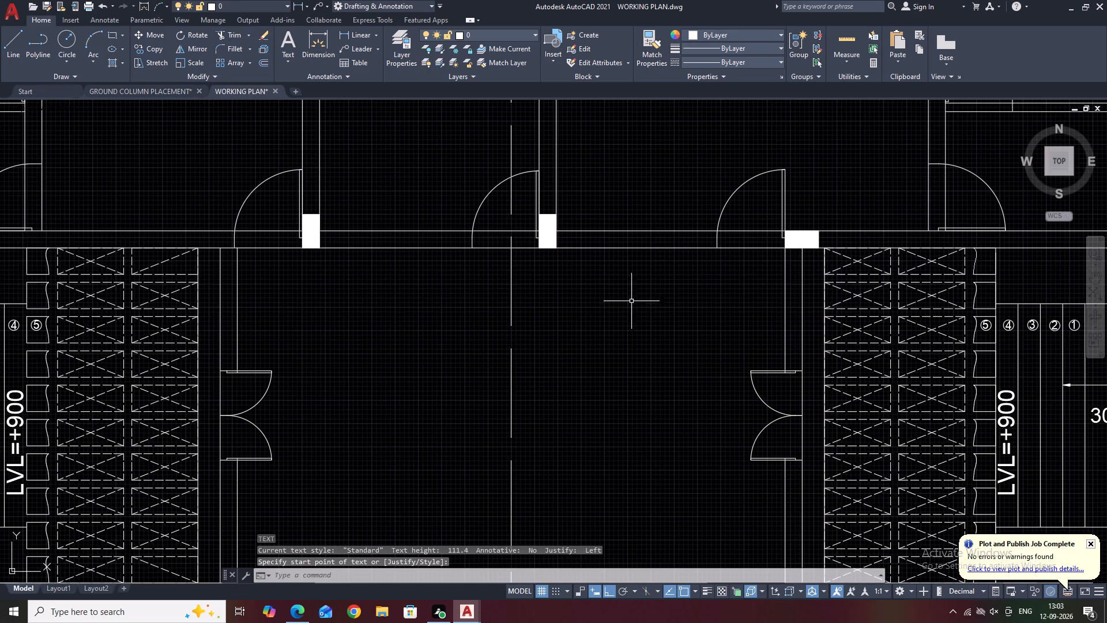
Delete the MASTER BED ROOM text from the large upper room just right of the centreline.
{"action": "scroll", "coordinate": [637, 299], "scroll_direction": "down", "scroll_amount": 3}
{"action": "scroll", "coordinate": [688, 231], "scroll_direction": "up", "scroll_amount": 3}
{"action": "left_click_drag", "start_coordinate": [689, 243], "coordinate": [679, 234]}
{"action": "left_click", "coordinate": [565, 170]}
{"action": "middle_click_drag", "start_coordinate": [628, 241], "coordinate": [664, 320]}
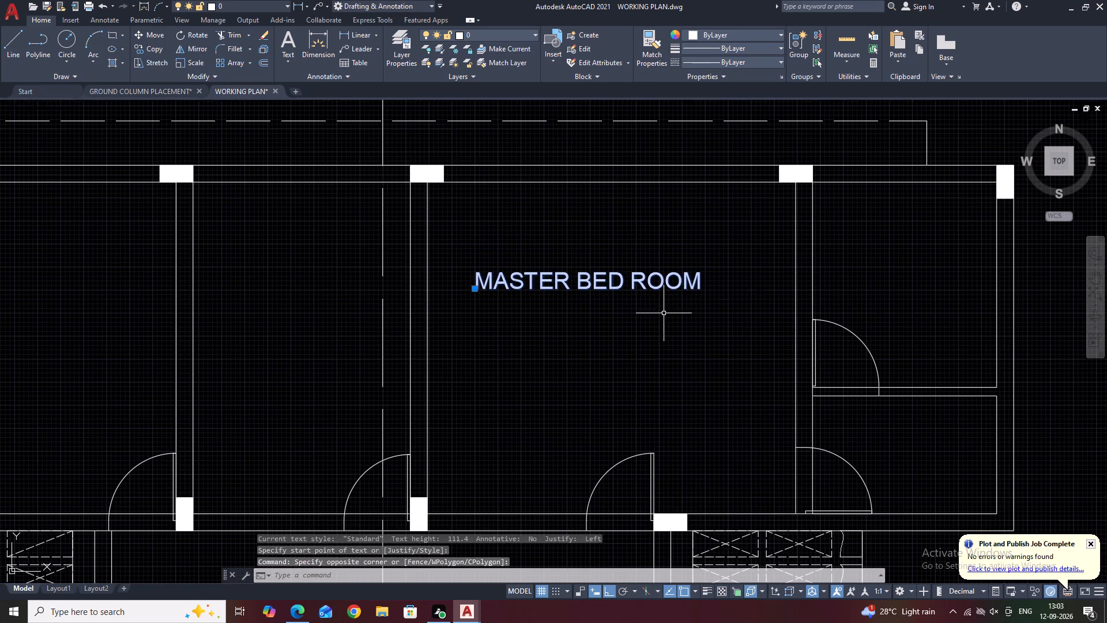
{"action": "key", "text": "Delete"}
Add single-line text MASTER BED ROOM with 5000X4500 beneath it in the large upper room just right of the centreline, at rotation 0.
{"action": "key", "text": "d"}
{"action": "key", "text": "t"}
{"action": "key", "text": "space"}
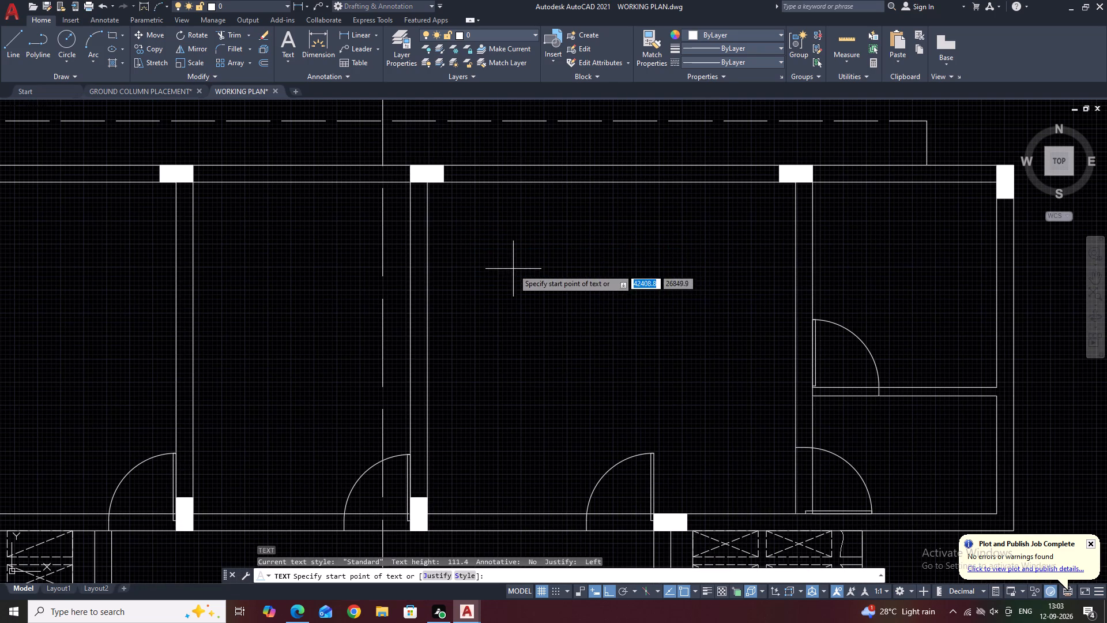
{"action": "left_click", "coordinate": [480, 238]}
{"action": "left_click", "coordinate": [480, 255]}
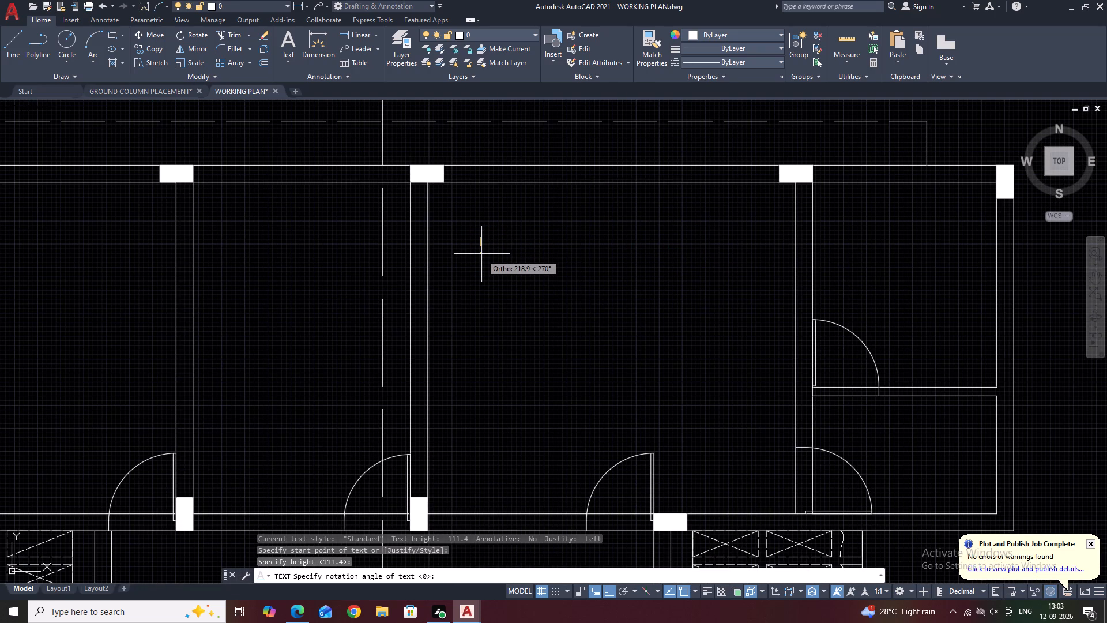
{"action": "key", "text": "0"}
{"action": "key", "text": "space"}
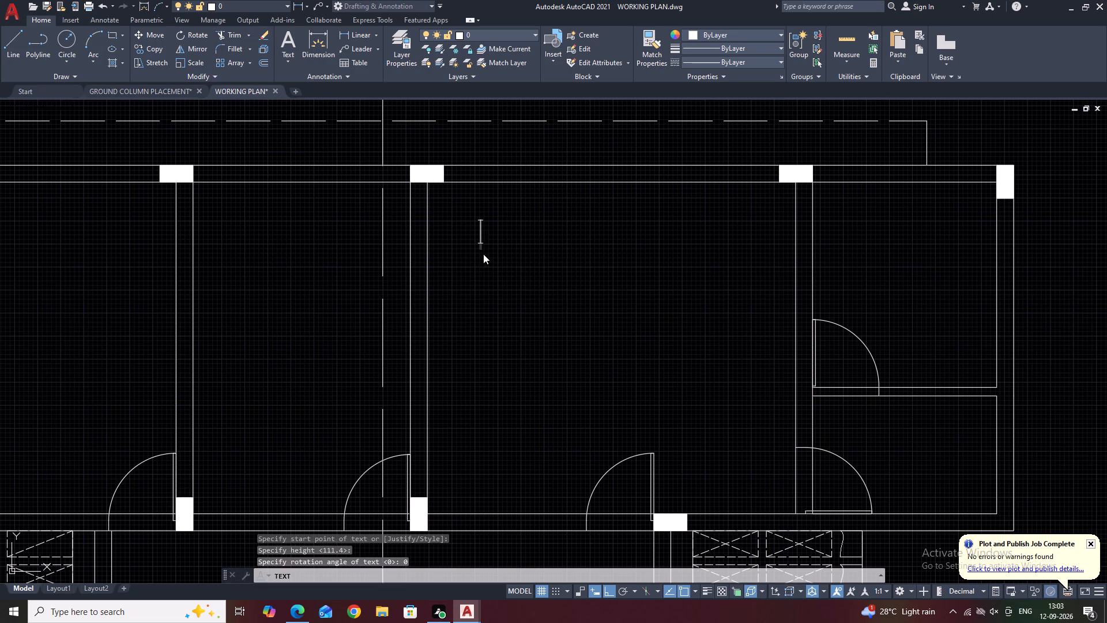
{"action": "type", "text": "MASTER"}
{"action": "key", "text": "space"}
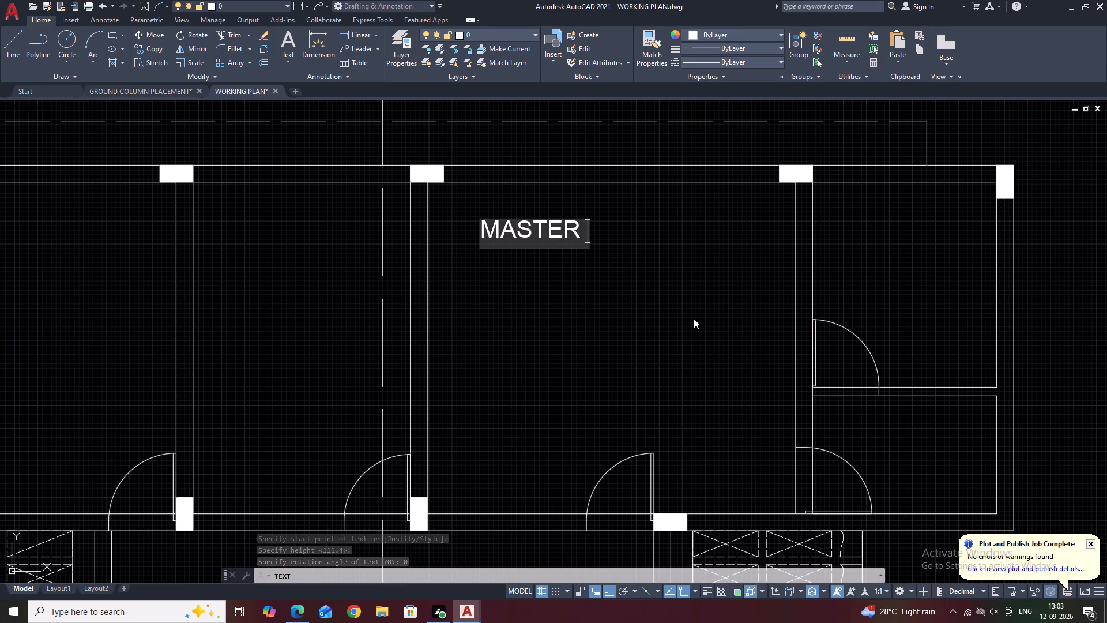
{"action": "key", "text": "n"}
{"action": "key", "text": "BackSpace"}
{"action": "type", "text": "BED"}
{"action": "key", "text": "space"}
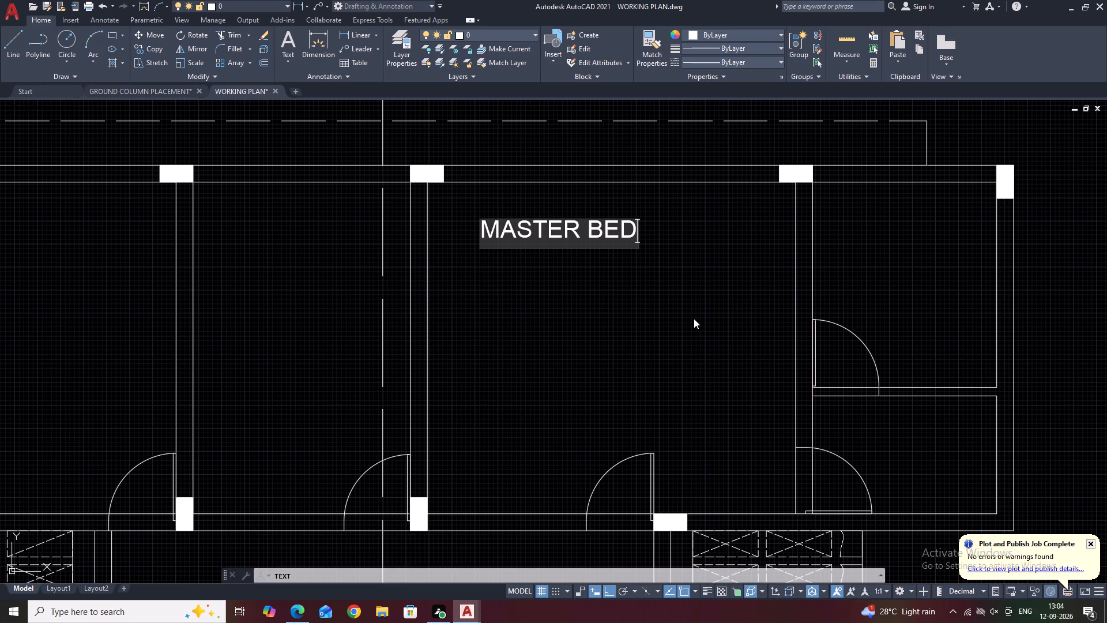
{"action": "type", "text": "ROOM"}
{"action": "key", "text": "space"}
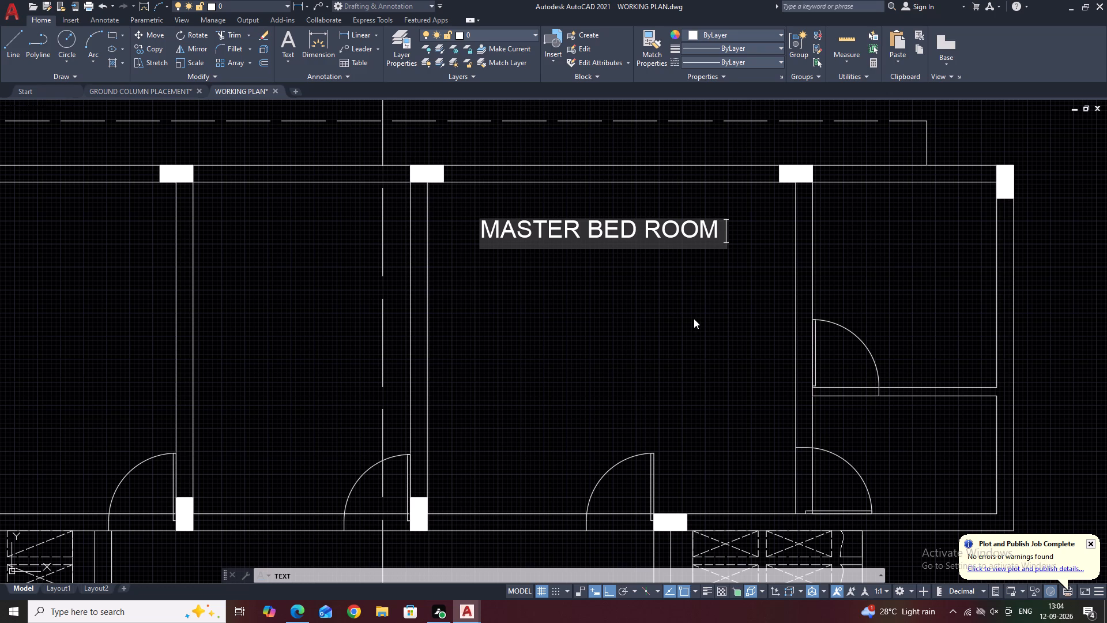
{"action": "key", "text": "Return"}
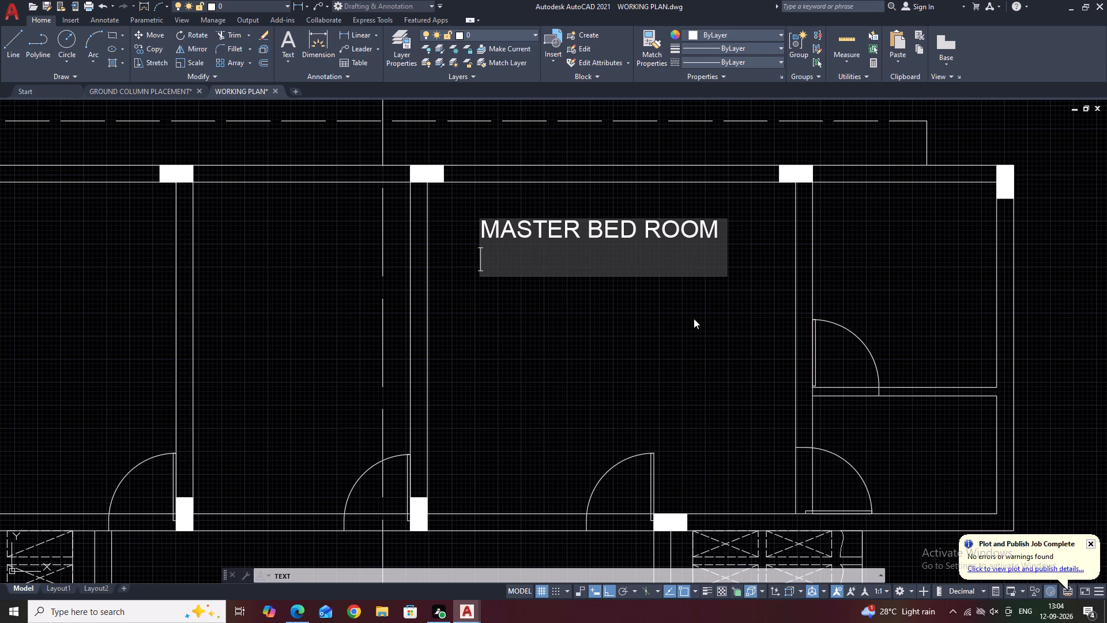
{"action": "type", "text": "5000"}
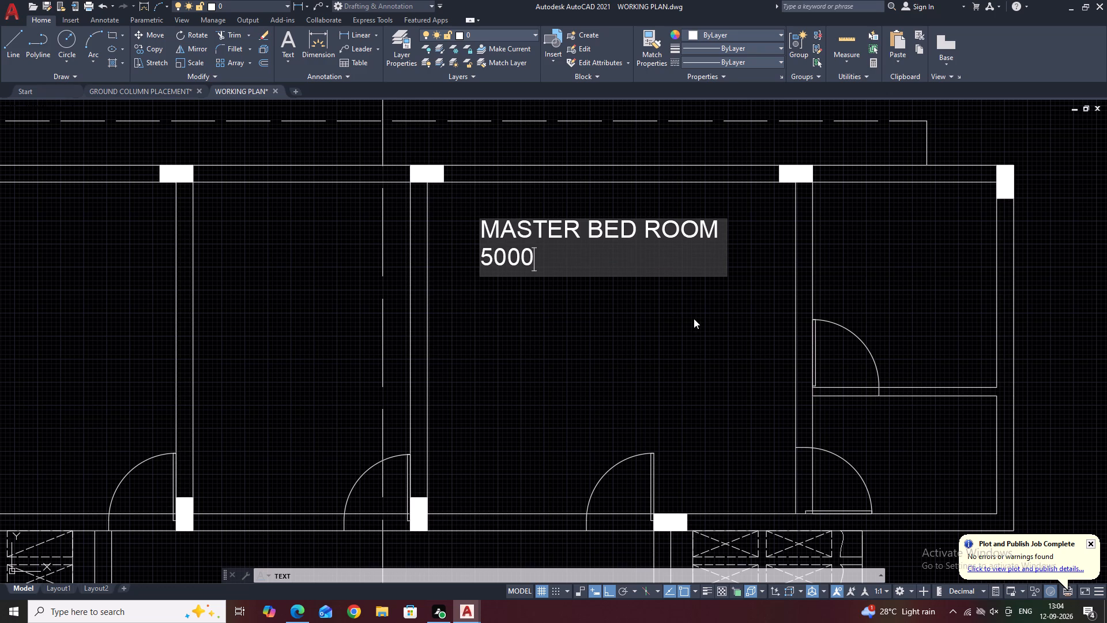
{"action": "key", "text": "x"}
{"action": "type", "text": "4500"}
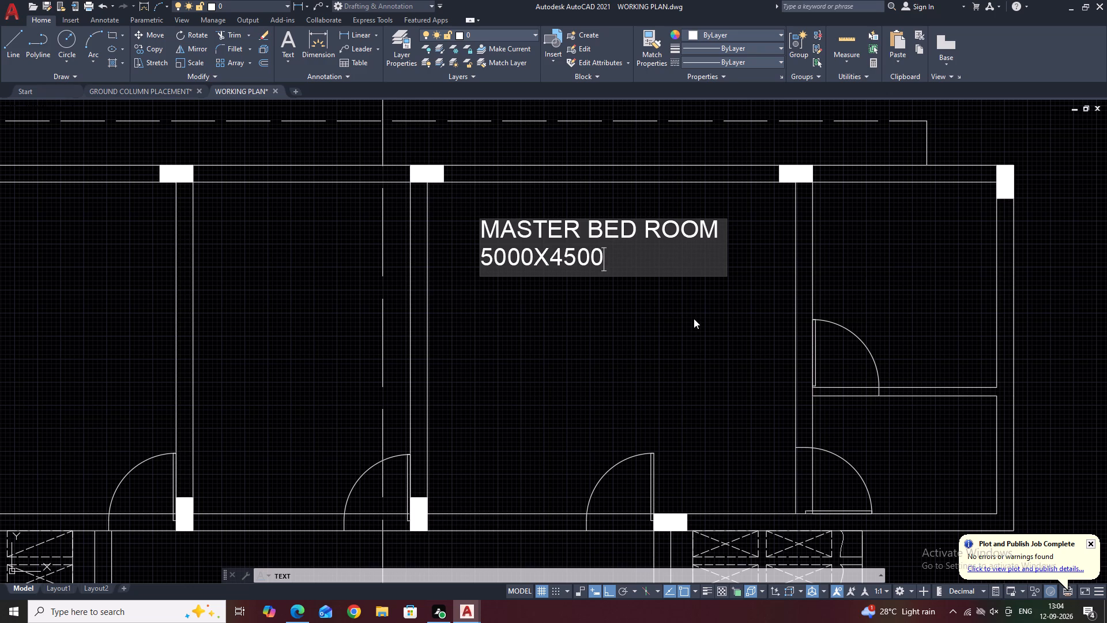
{"action": "left_click", "coordinate": [479, 250]}
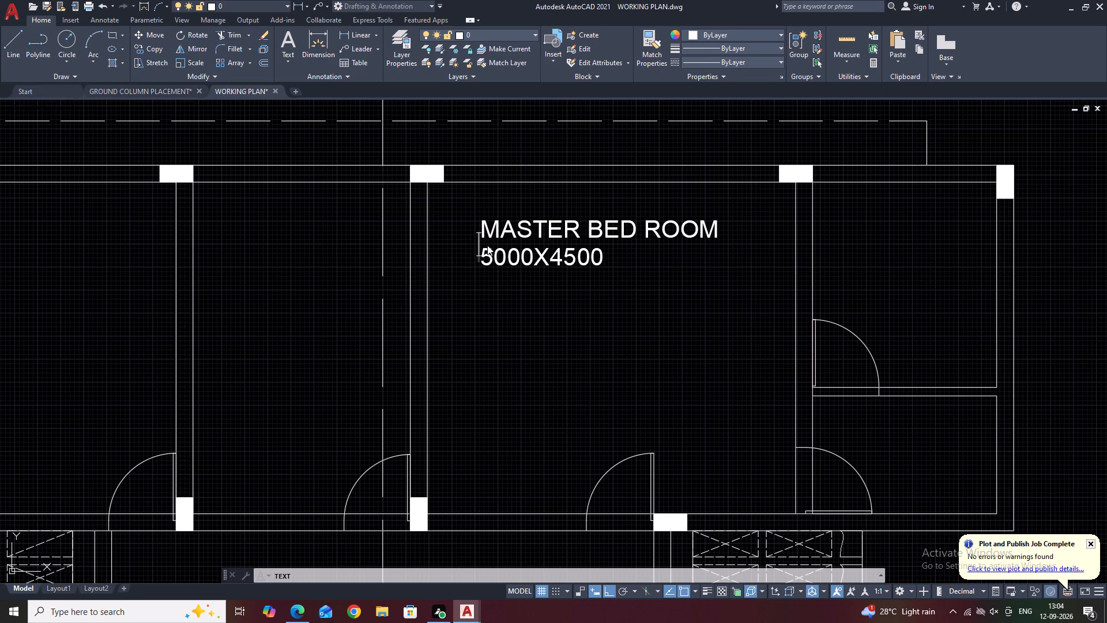
Add the label KITCHEN with 2950X4500 beneath it in the narrow upper room crossed by the centreline.
{"action": "scroll", "coordinate": [607, 246], "scroll_direction": "down", "scroll_amount": 1}
{"action": "middle_click_drag", "start_coordinate": [650, 267], "coordinate": [759, 272]}
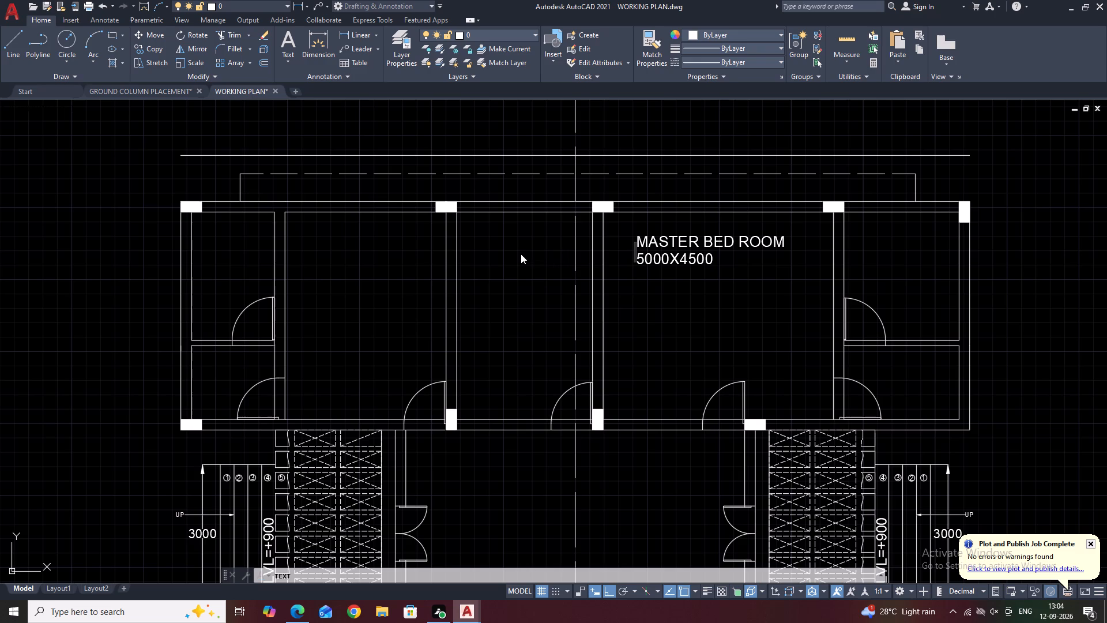
{"action": "left_click", "coordinate": [509, 246]}
{"action": "type", "text": "KIT"}
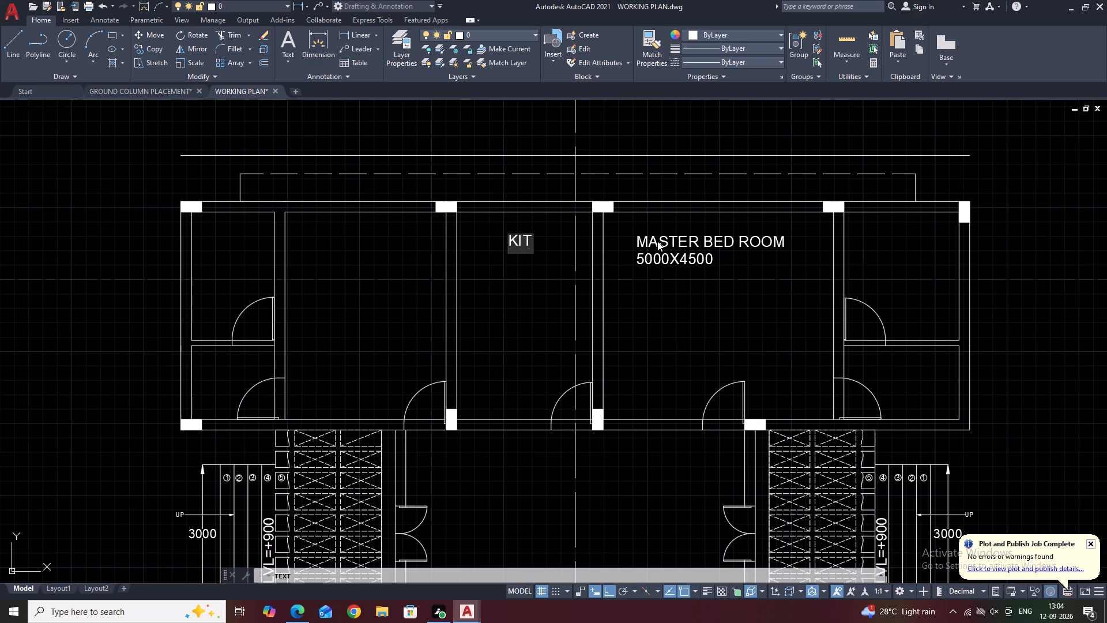
{"action": "type", "text": "CHEN"}
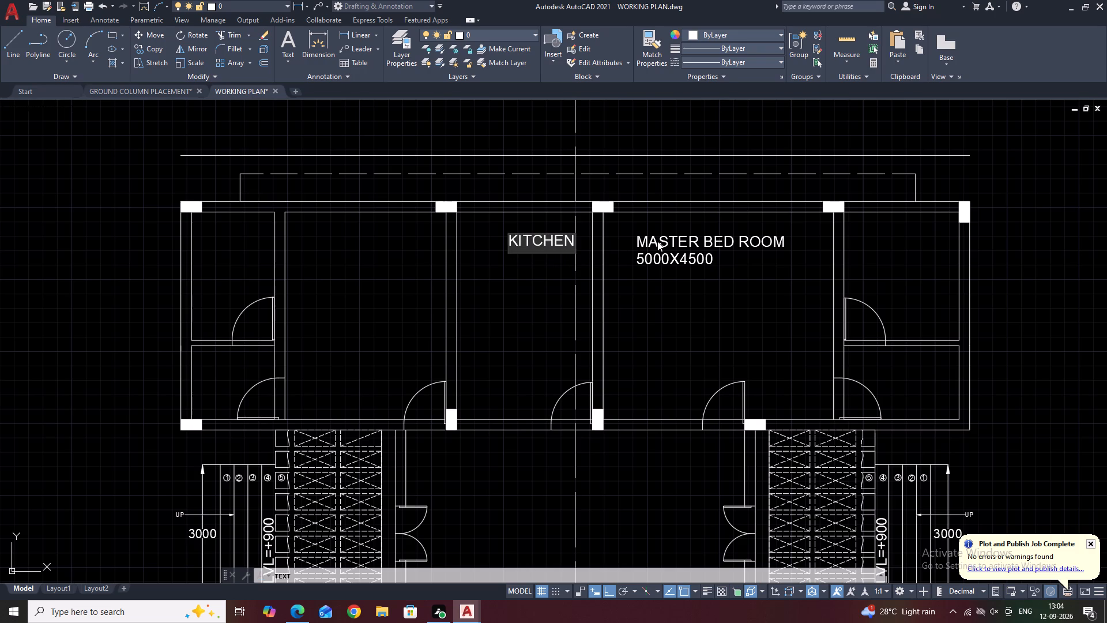
{"action": "key", "text": "Return"}
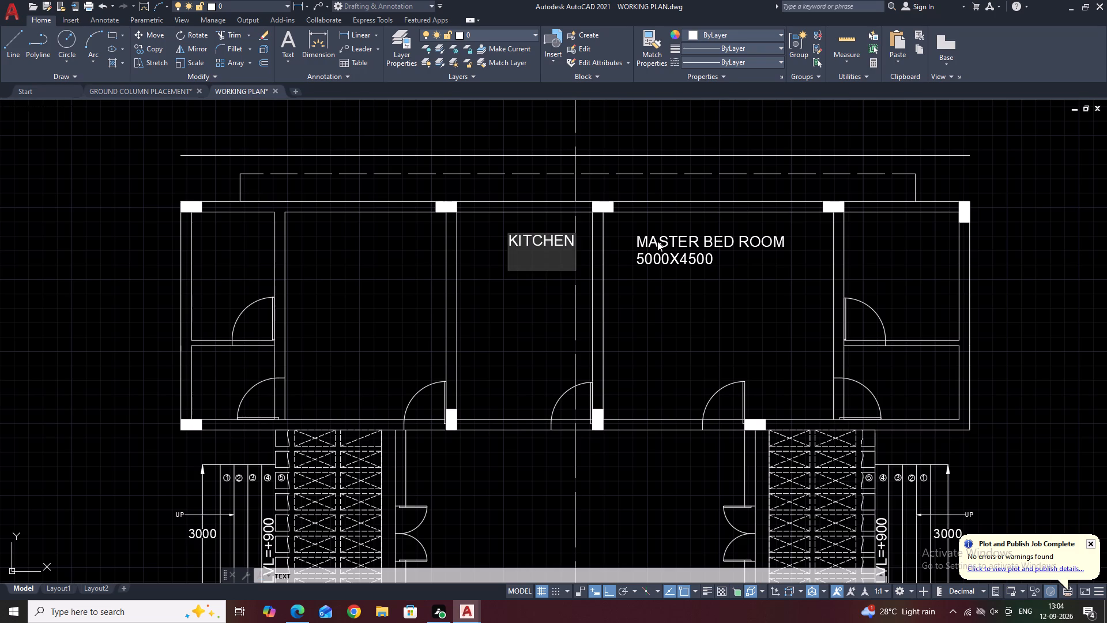
{"action": "type", "text": "2950"}
{"action": "key", "text": "x"}
{"action": "type", "text": "4500"}
Add the label BED ROOM with 3500X4500 beneath it in the upper room just left of the kitchen.
{"action": "middle_click_drag", "start_coordinate": [583, 260], "coordinate": [758, 270]}
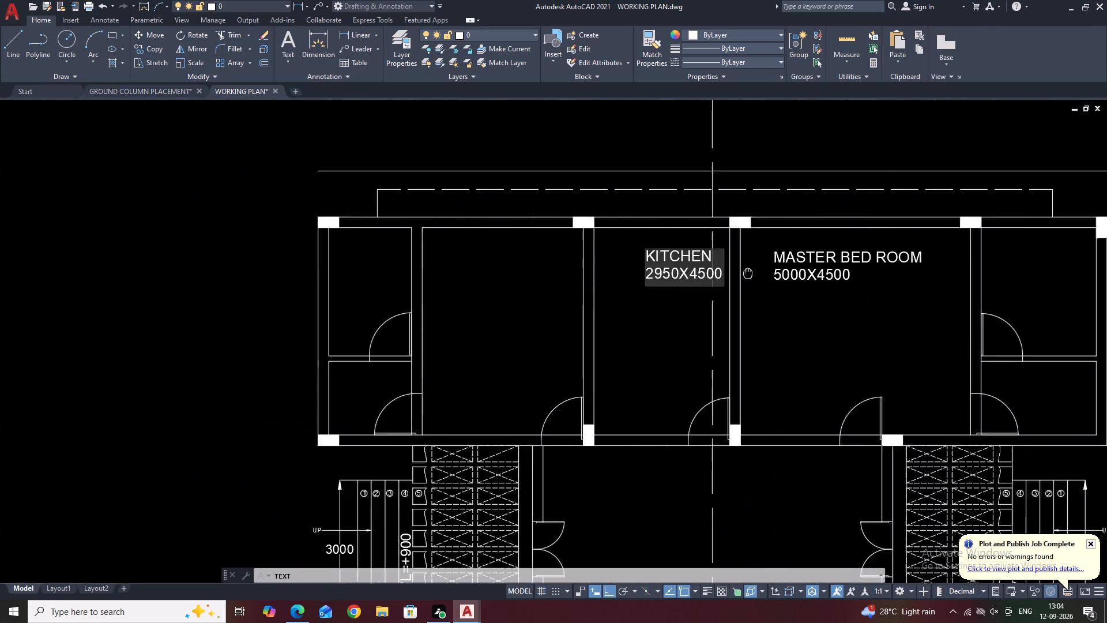
{"action": "middle_click_drag", "start_coordinate": [758, 270], "coordinate": [774, 231]}
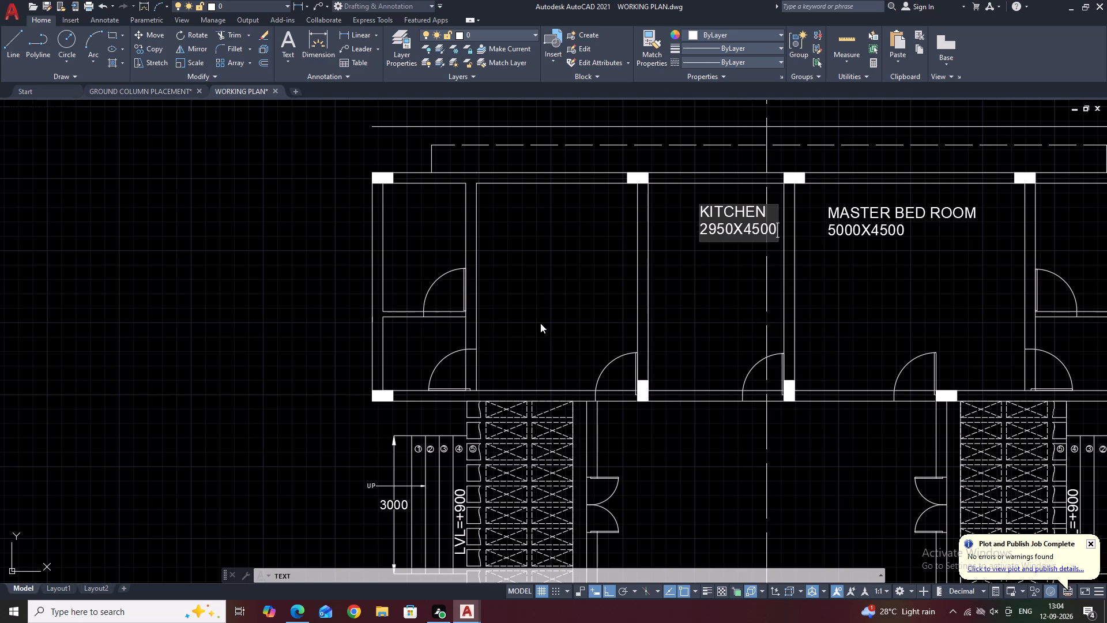
{"action": "left_click", "coordinate": [540, 323]}
{"action": "type", "text": "BED ROO"}
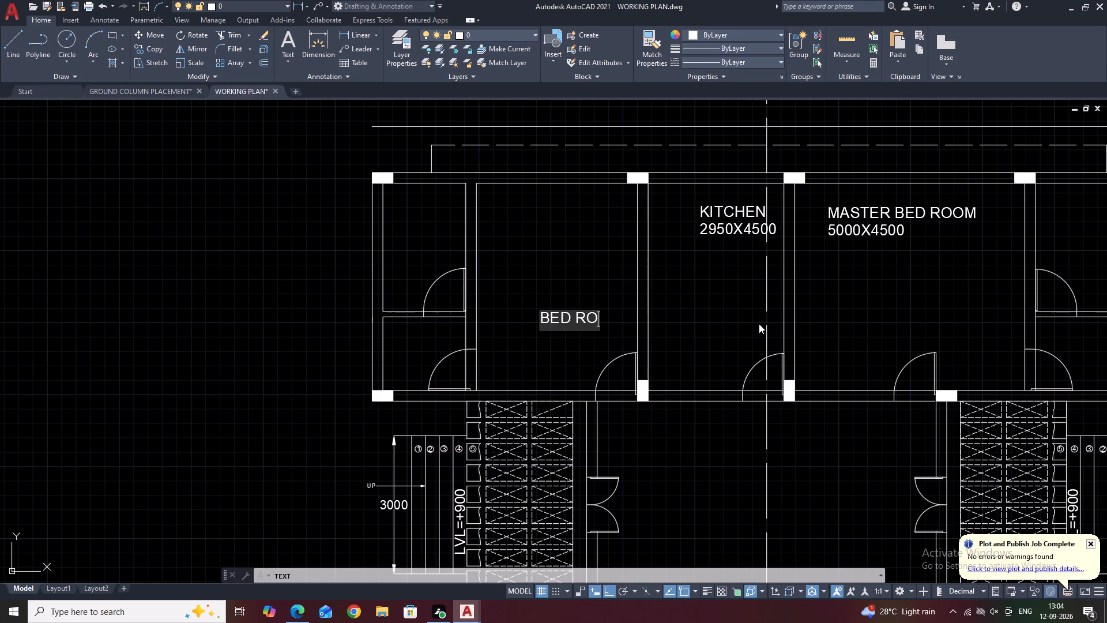
{"action": "key", "text": "m"}
{"action": "key", "text": "Return"}
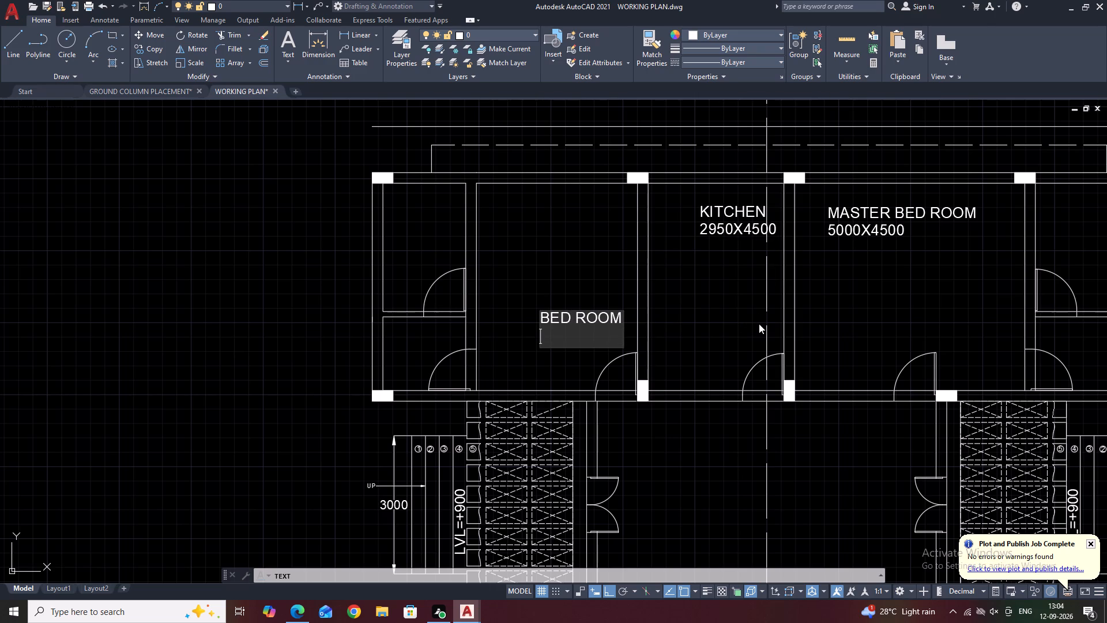
{"action": "type", "text": "35"}
{"action": "type", "text": "00"}
{"action": "key", "text": "x"}
{"action": "type", "text": "4500"}
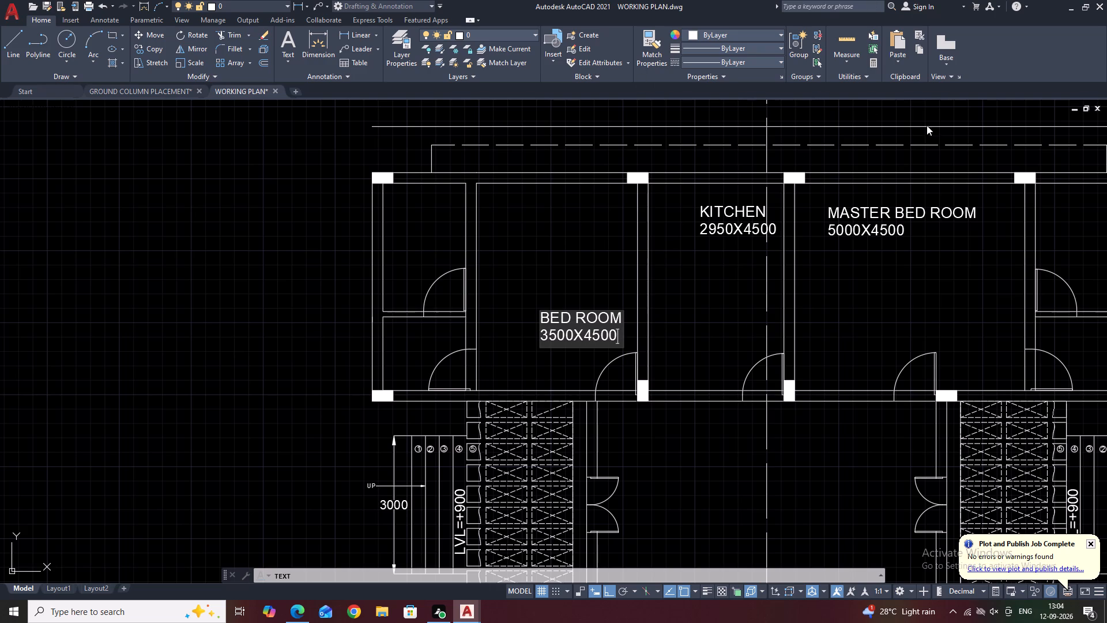
Add the size text 1800X2785 in the upper of the two small rooms at the plan's far left end.
{"action": "left_click", "coordinate": [391, 269]}
{"action": "key", "text": "1"}
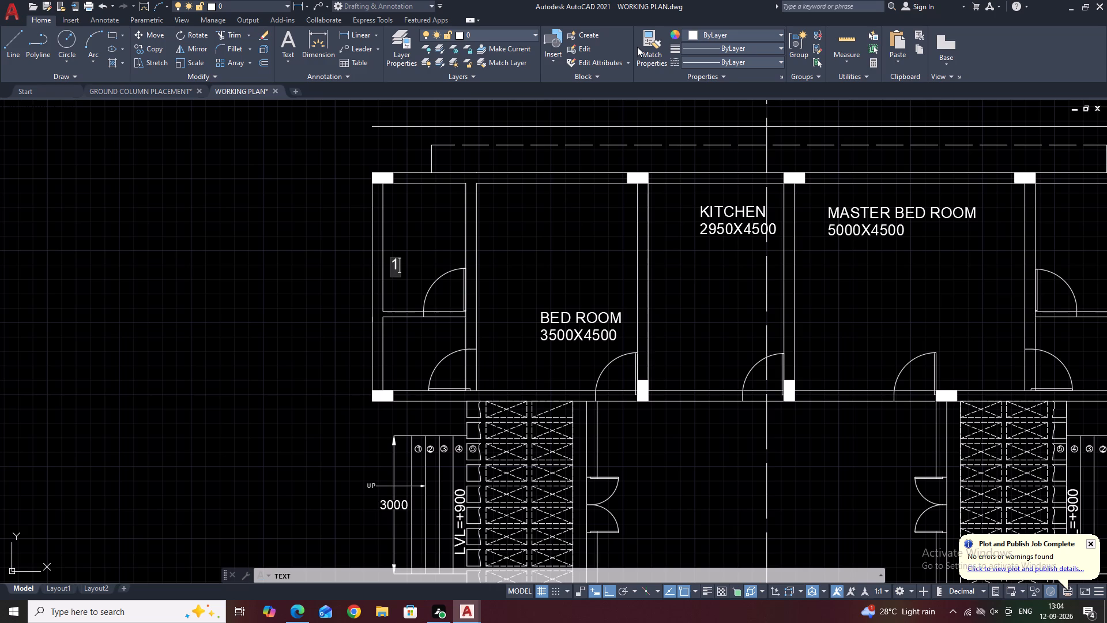
{"action": "key", "text": "8"}
{"action": "type", "text": "00"}
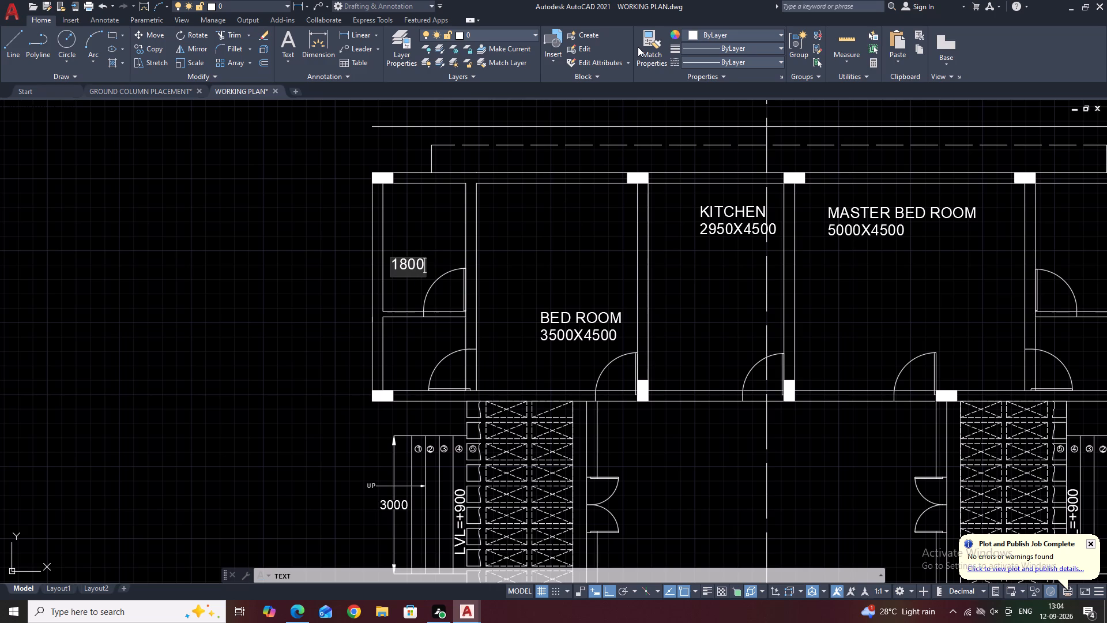
{"action": "key", "text": "x"}
{"action": "type", "text": "27"}
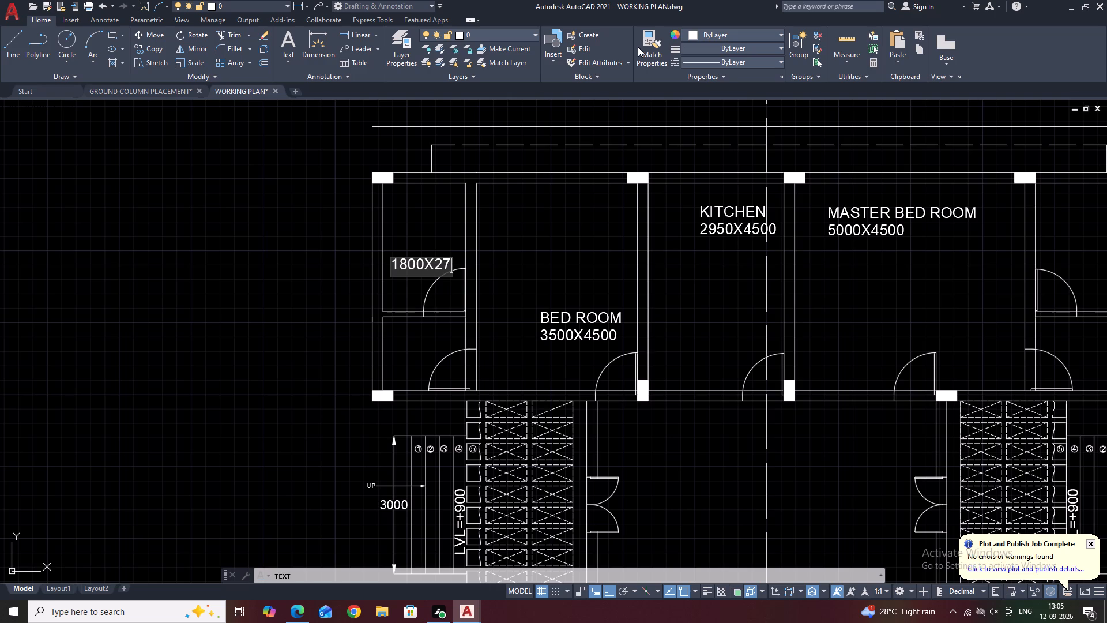
{"action": "type", "text": "85"}
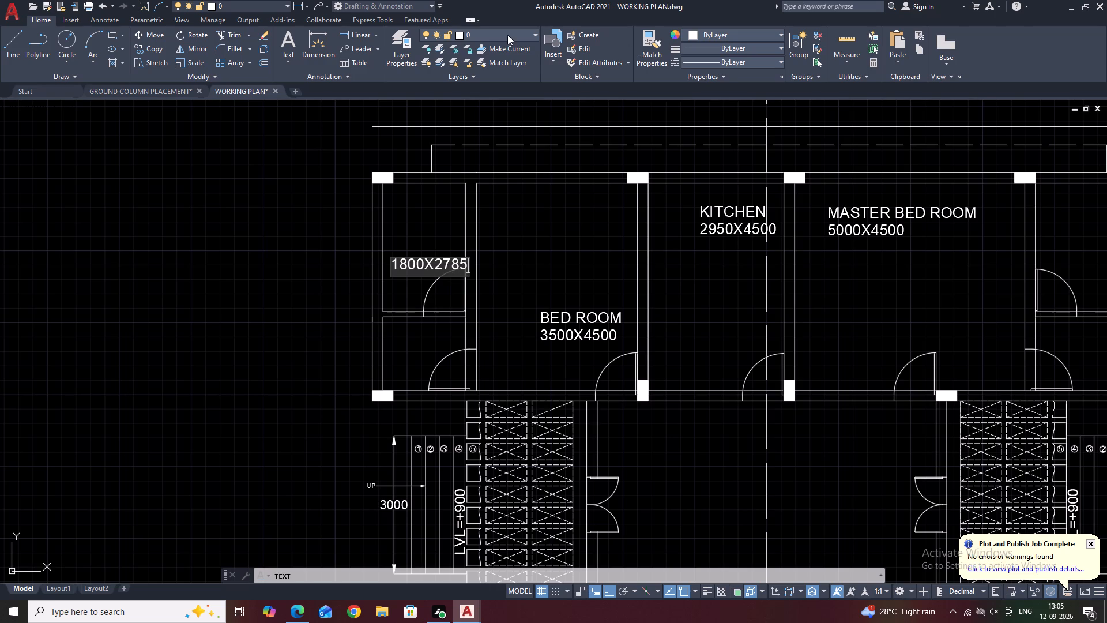
Add the size text 1800X1600 in the lower of the two small rooms at the plan's far left end.
{"action": "middle_click_drag", "start_coordinate": [450, 209], "coordinate": [526, 177]}
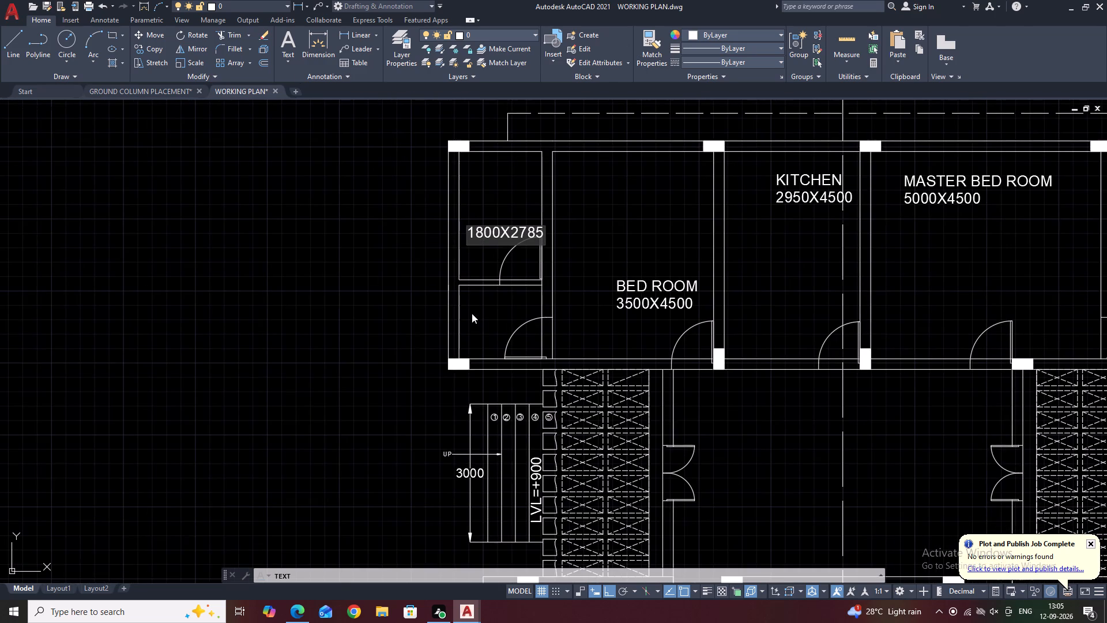
{"action": "left_click", "coordinate": [468, 309]}
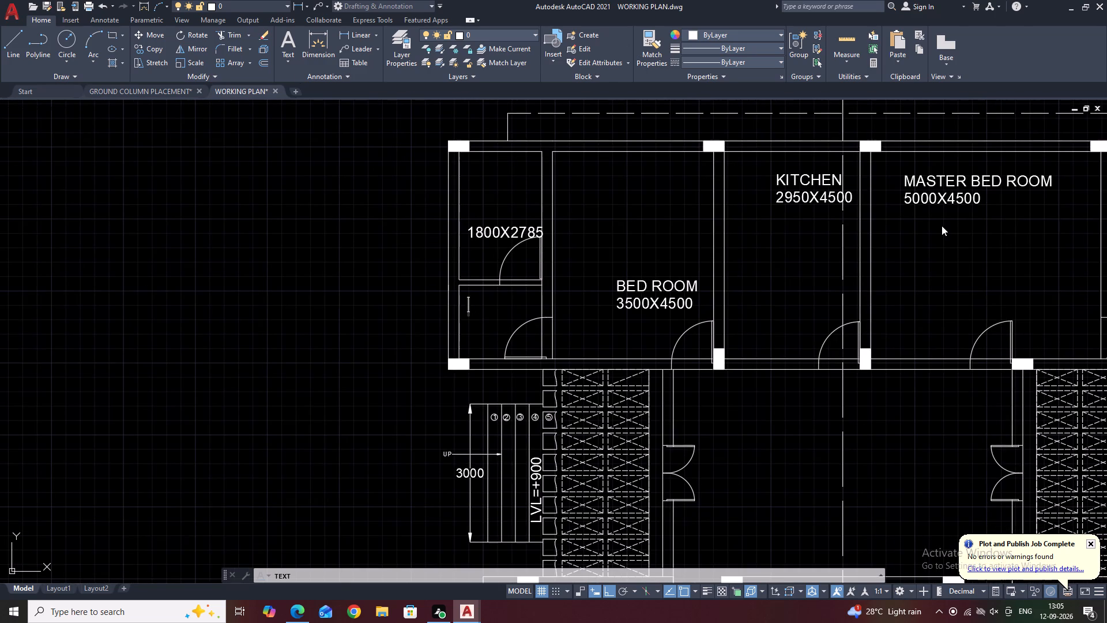
{"action": "key", "text": "1"}
{"action": "type", "text": "800"}
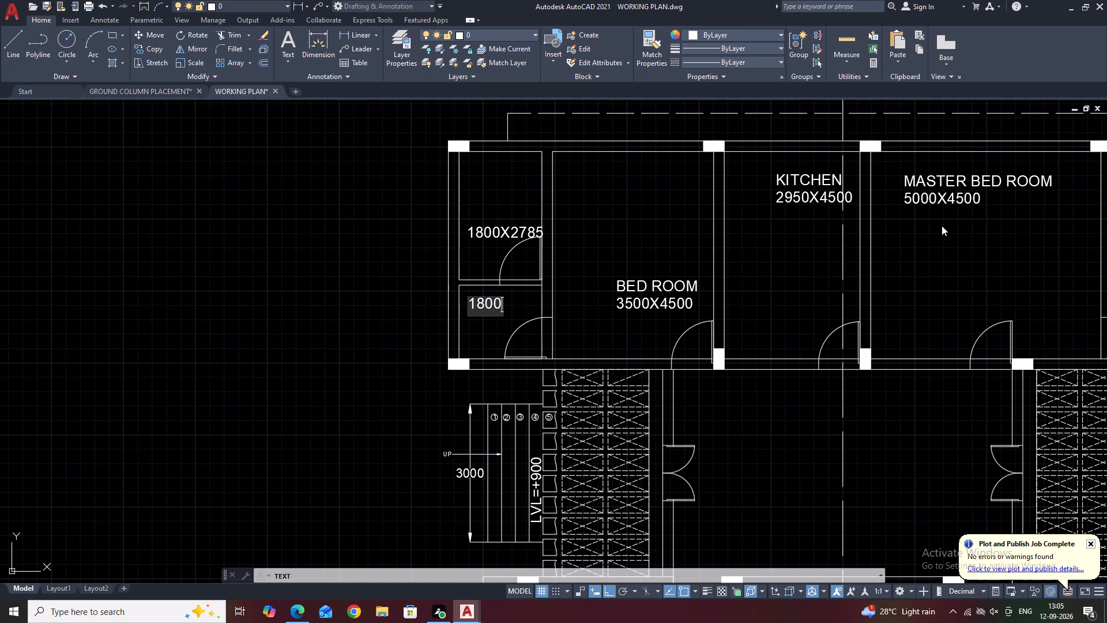
{"action": "key", "text": "x"}
{"action": "type", "text": "1600"}
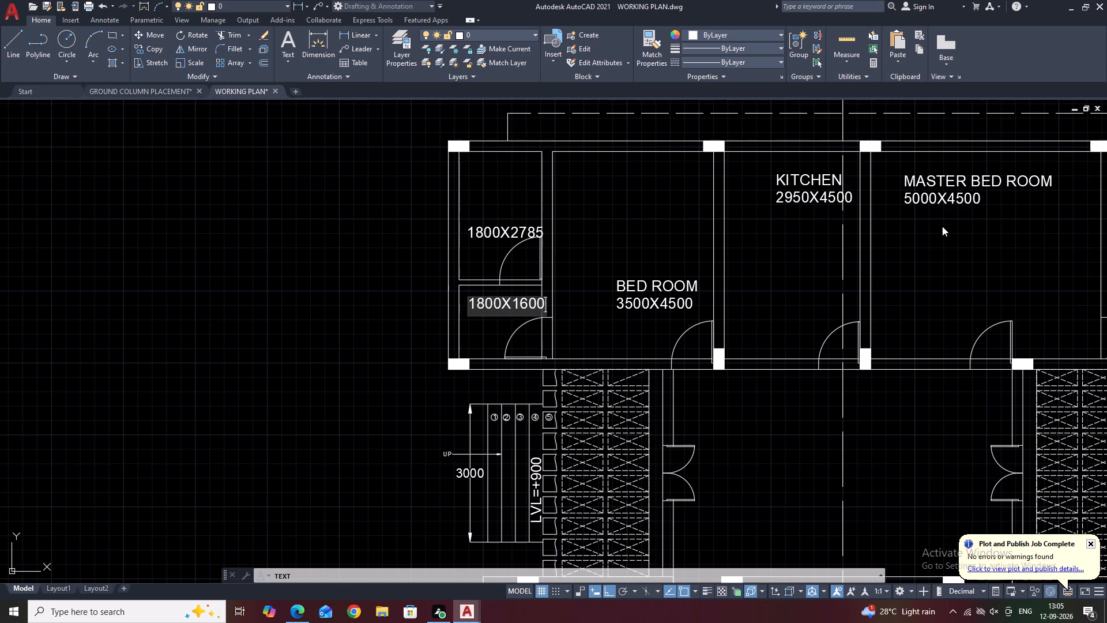
Add the label TOILET with 2500X2785 beneath it in the upper small room right of the master bedroom.
{"action": "middle_click_drag", "start_coordinate": [1006, 250], "coordinate": [649, 200]}
{"action": "scroll", "coordinate": [649, 201], "scroll_direction": "down", "scroll_amount": 2}
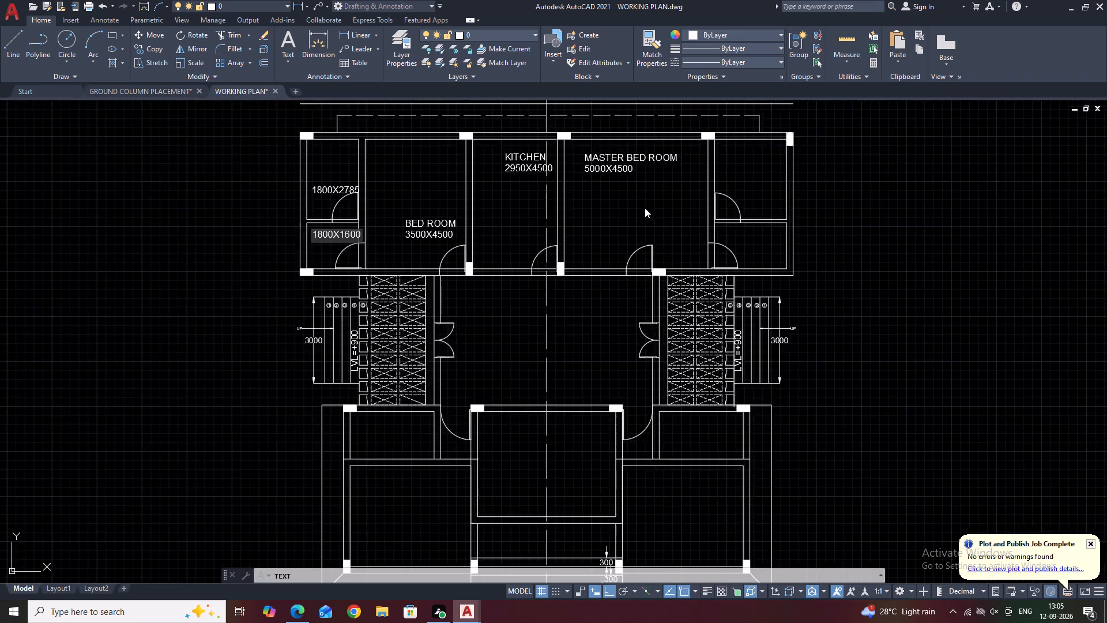
{"action": "middle_click_drag", "start_coordinate": [705, 189], "coordinate": [669, 189]}
{"action": "scroll", "coordinate": [657, 185], "scroll_direction": "up", "scroll_amount": 3}
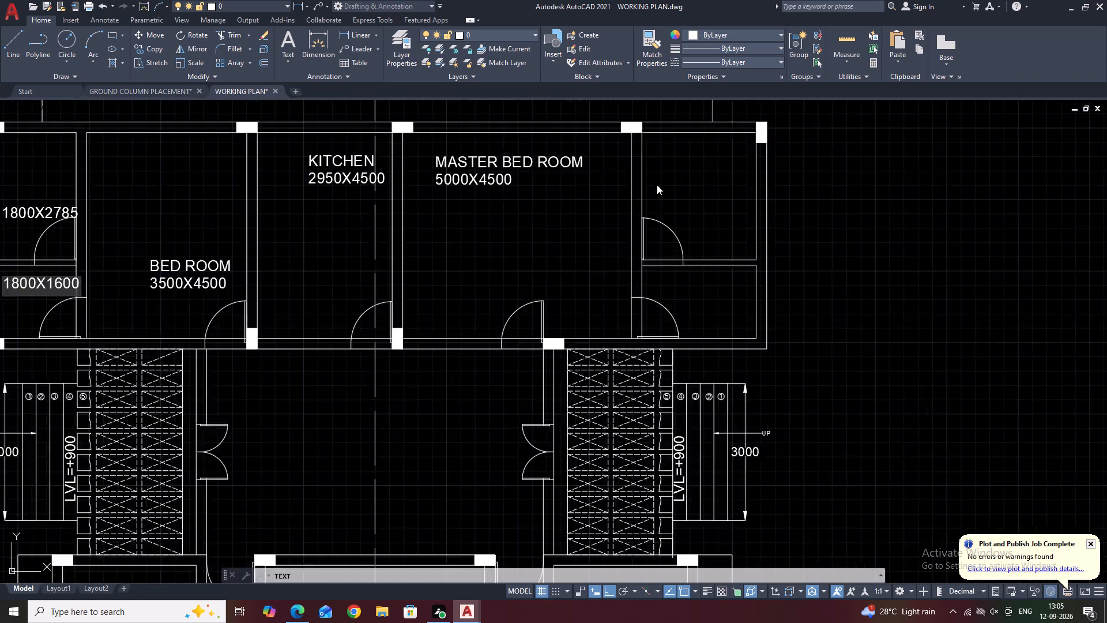
{"action": "left_click", "coordinate": [639, 182]}
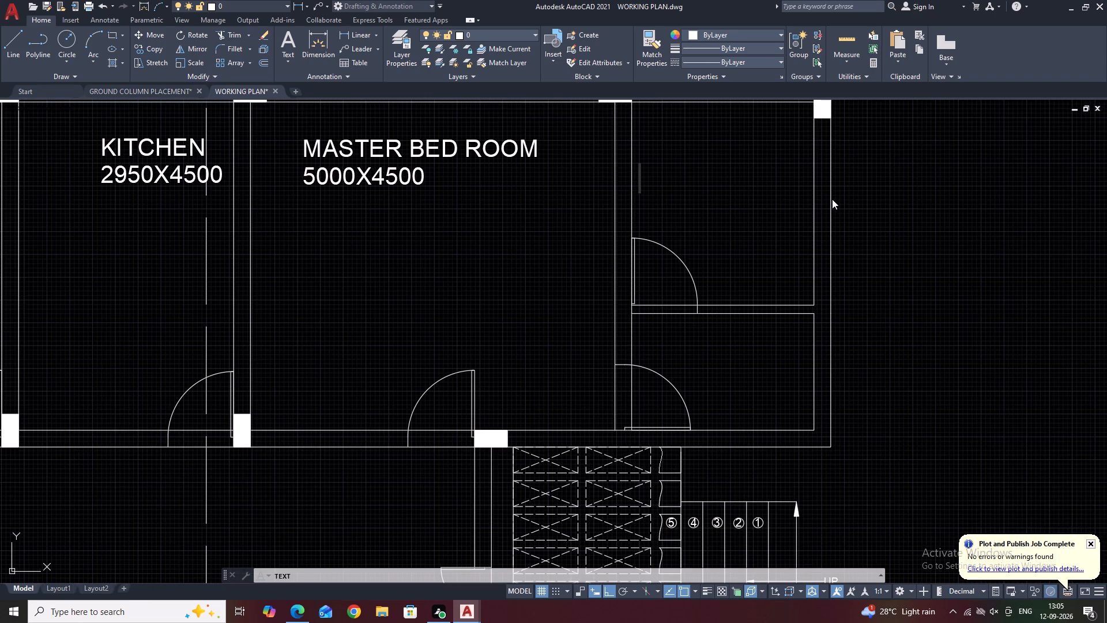
{"action": "type", "text": "TOILET"}
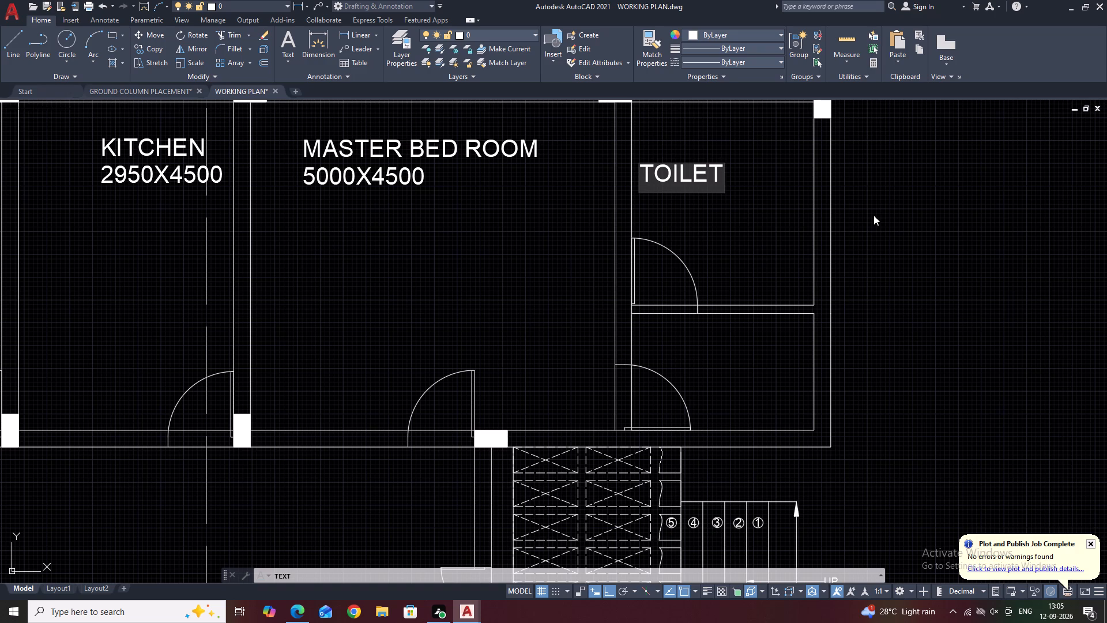
{"action": "key", "text": "Return"}
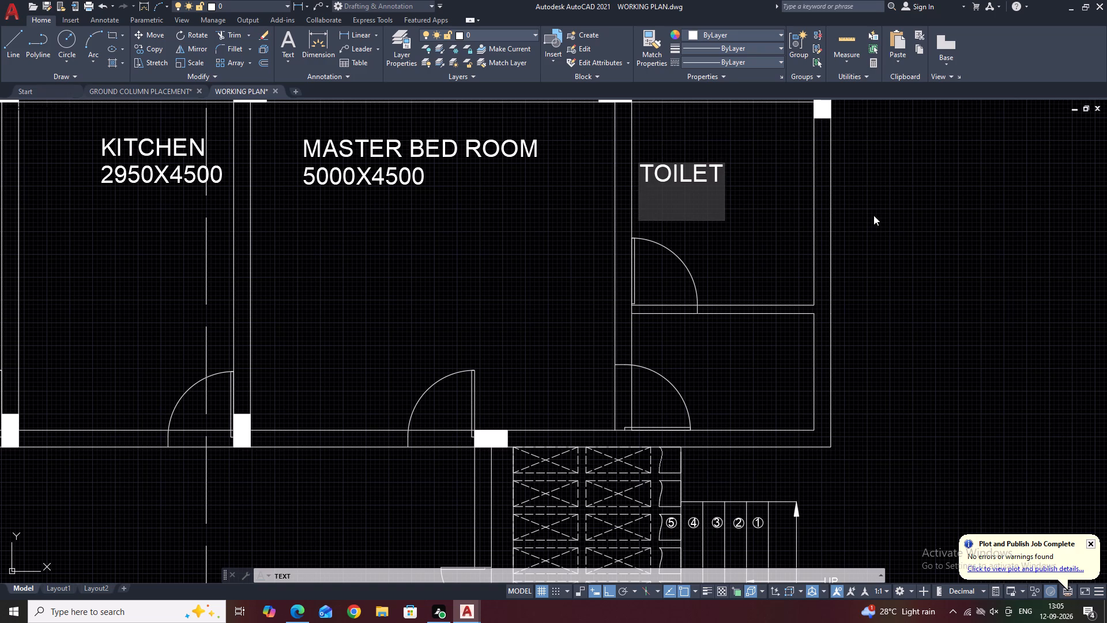
{"action": "type", "text": "2500"}
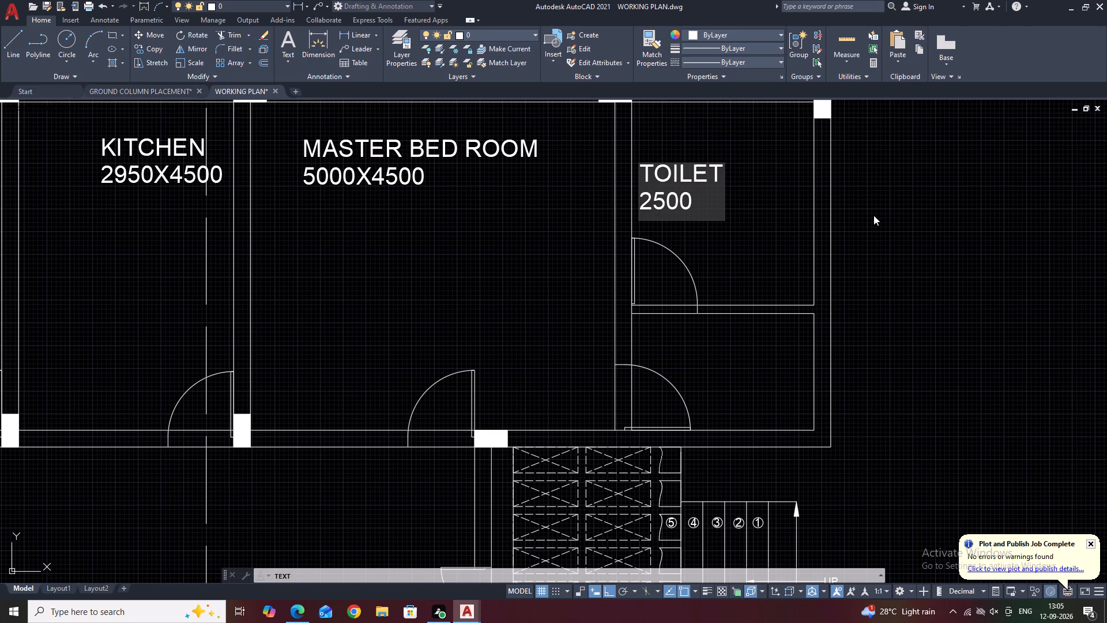
{"action": "key", "text": "x"}
{"action": "type", "text": "2785"}
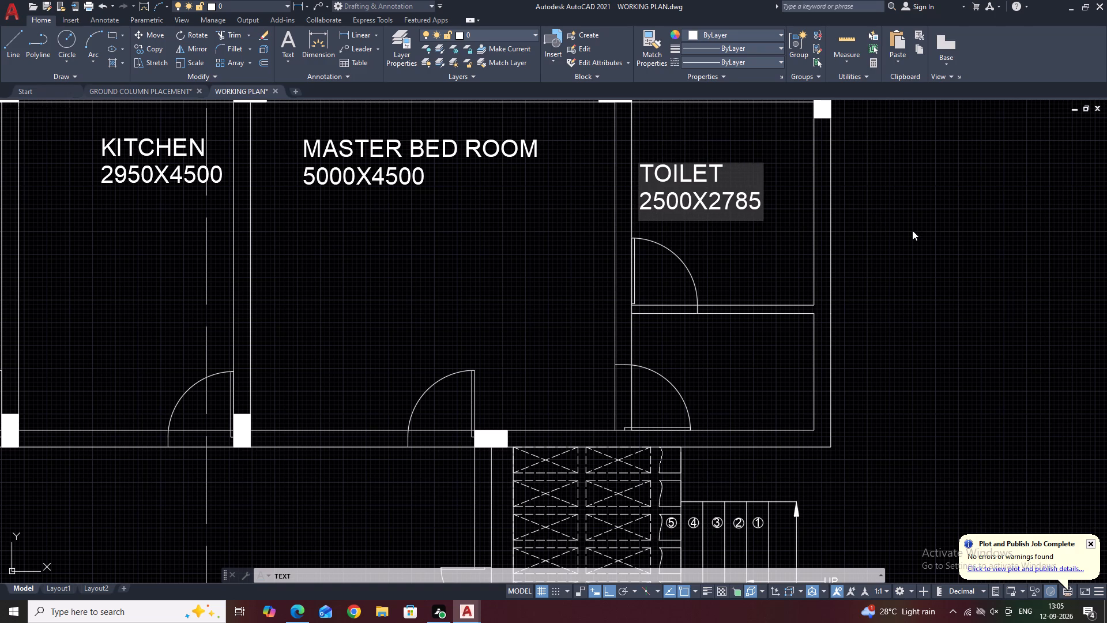
Add the label DRESS with 2500X1600 beneath it in the small room below the 2500X2785 toilet.
{"action": "middle_click_drag", "start_coordinate": [1022, 211], "coordinate": [970, 188]}
{"action": "left_click", "coordinate": [605, 324]}
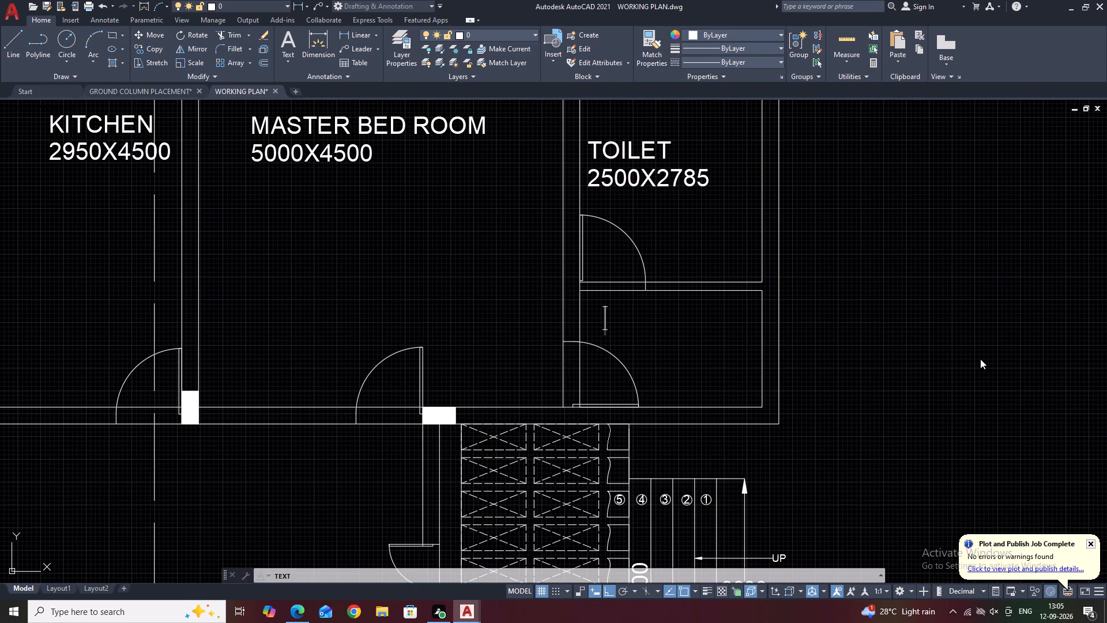
{"action": "type", "text": "DRESS"}
{"action": "key", "text": "Return"}
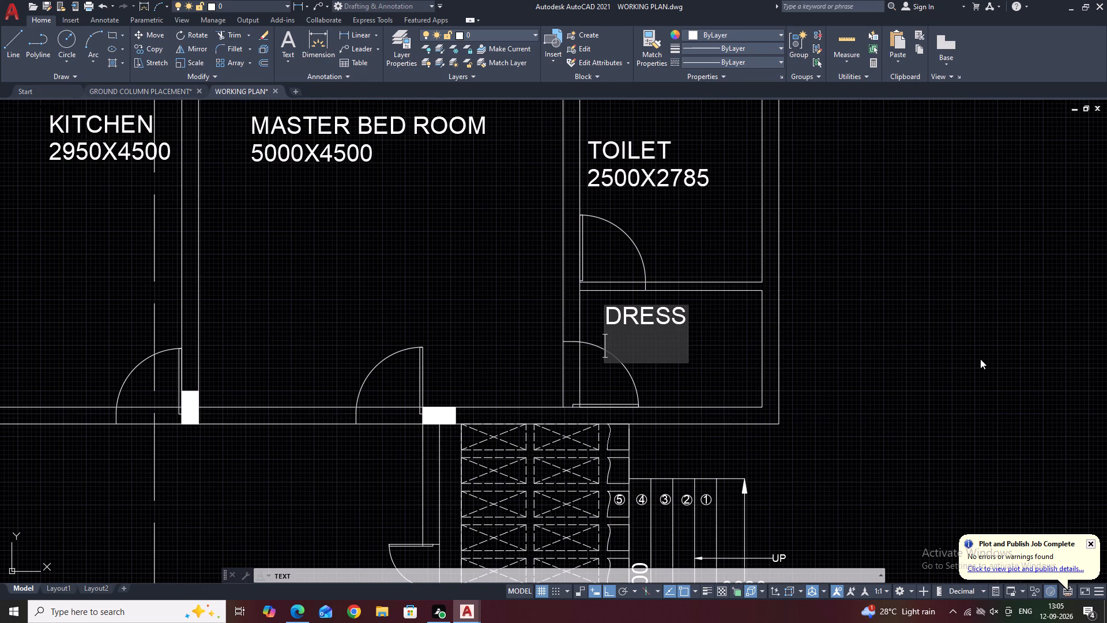
{"action": "type", "text": "2500"}
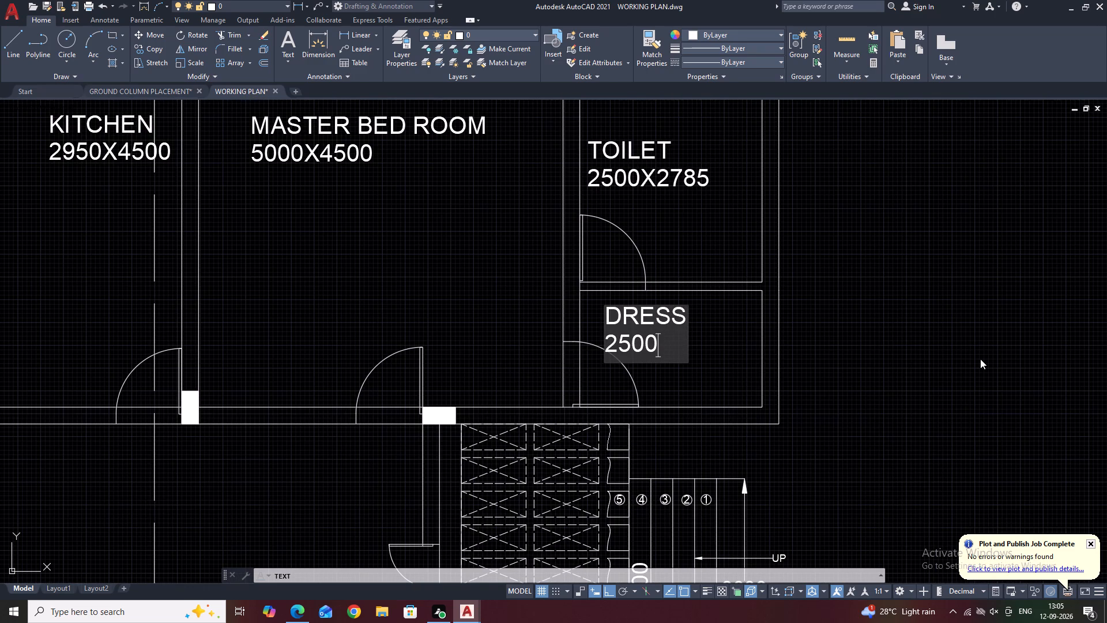
{"action": "key", "text": "x"}
{"action": "key", "text": "1"}
{"action": "type", "text": "600"}
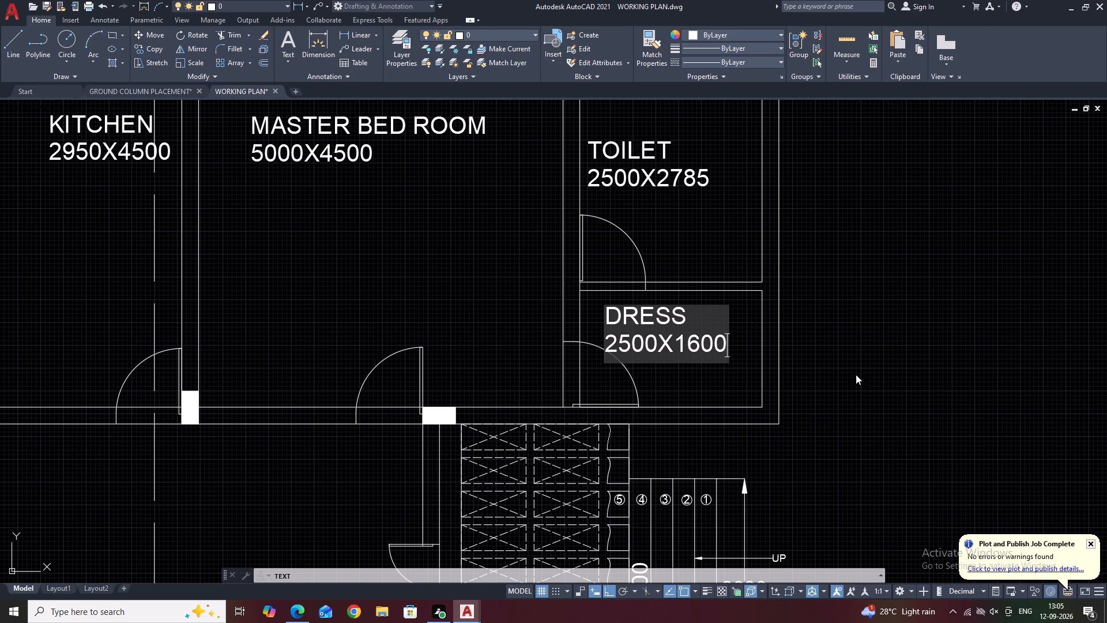
Add the label LIVING DINING AREA with 7360X4500 beneath it in the large central hall between the two double doors.
{"action": "middle_click_drag", "start_coordinate": [876, 426], "coordinate": [973, 283]}
{"action": "middle_click_drag", "start_coordinate": [744, 351], "coordinate": [856, 293]}
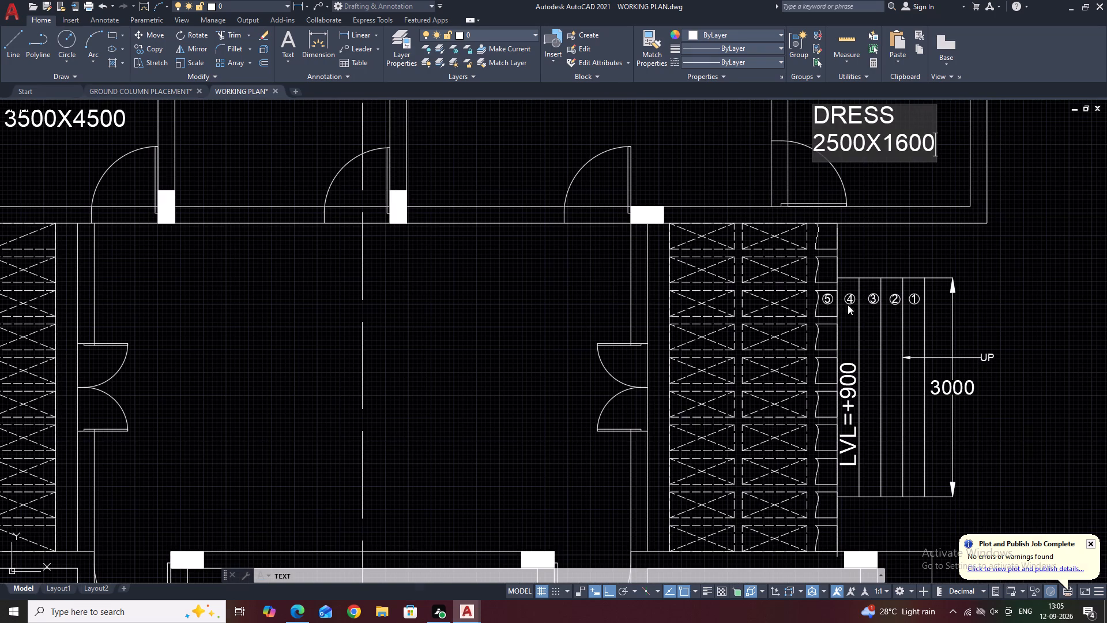
{"action": "middle_click_drag", "start_coordinate": [798, 331], "coordinate": [905, 316]}
{"action": "left_click_drag", "start_coordinate": [372, 279], "coordinate": [397, 282]}
{"action": "type", "text": "LIVI"}
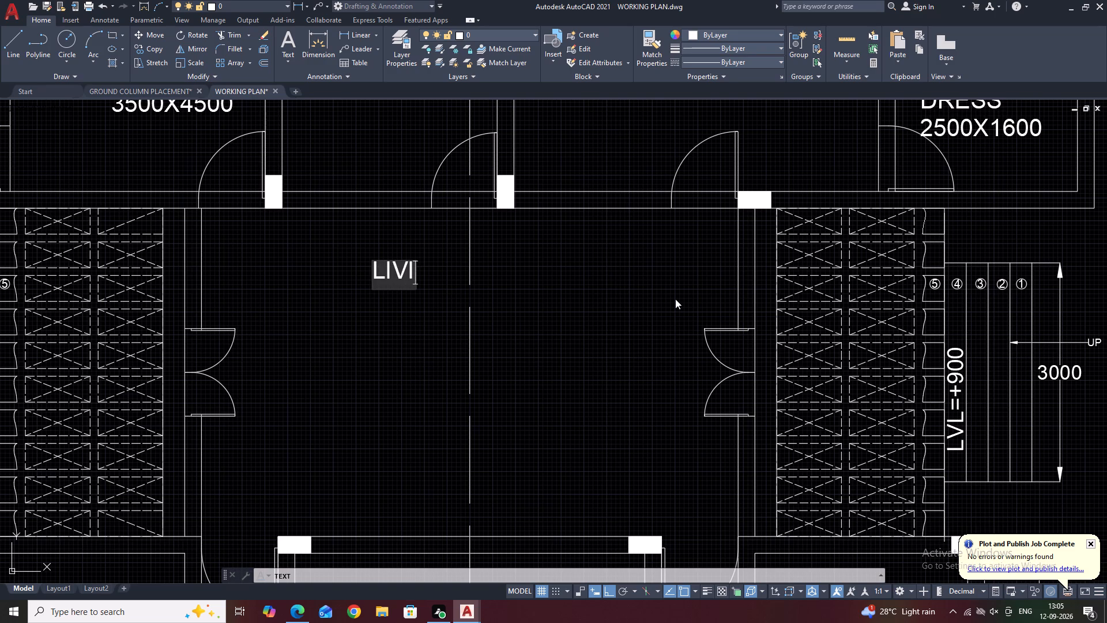
{"action": "type", "text": "NG DINING AREA"}
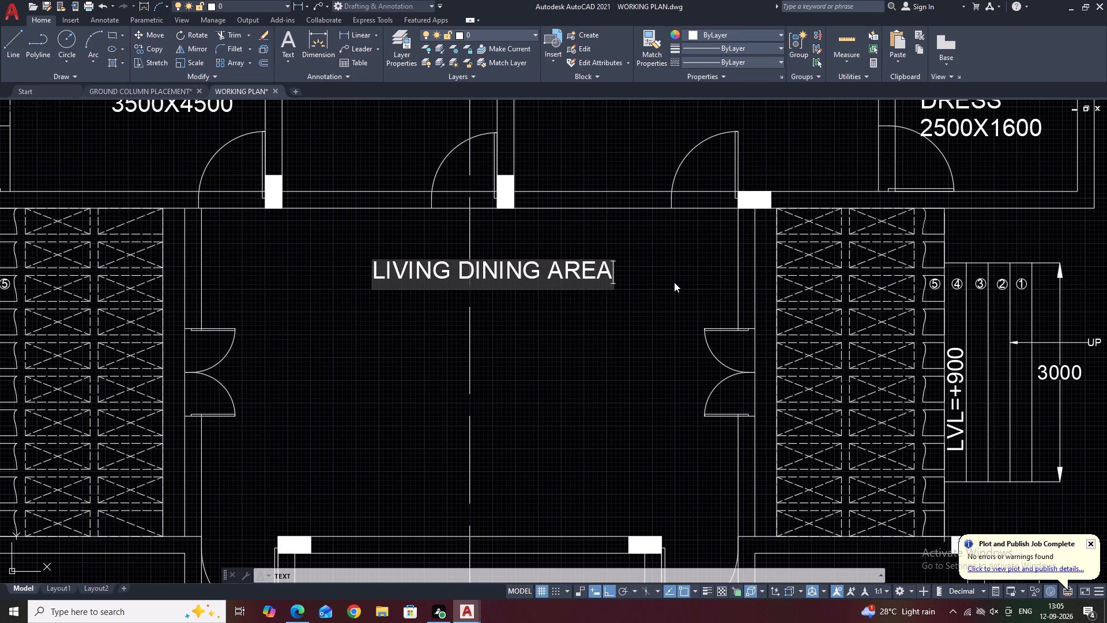
{"action": "key", "text": "Return"}
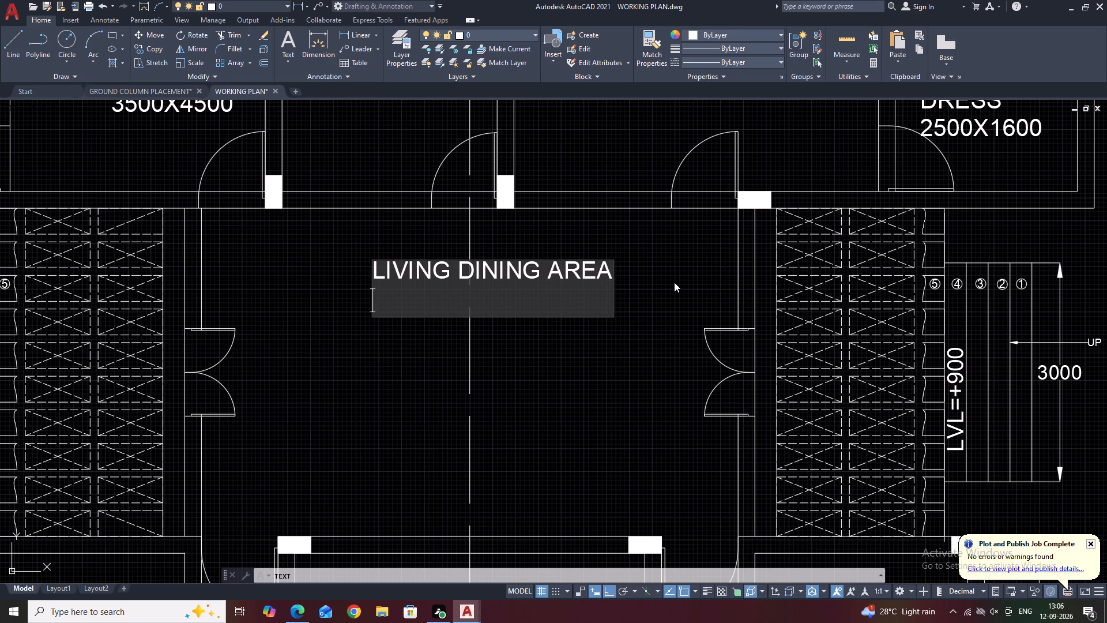
{"action": "type", "text": "73"}
{"action": "key", "text": "6"}
{"action": "key", "text": "0"}
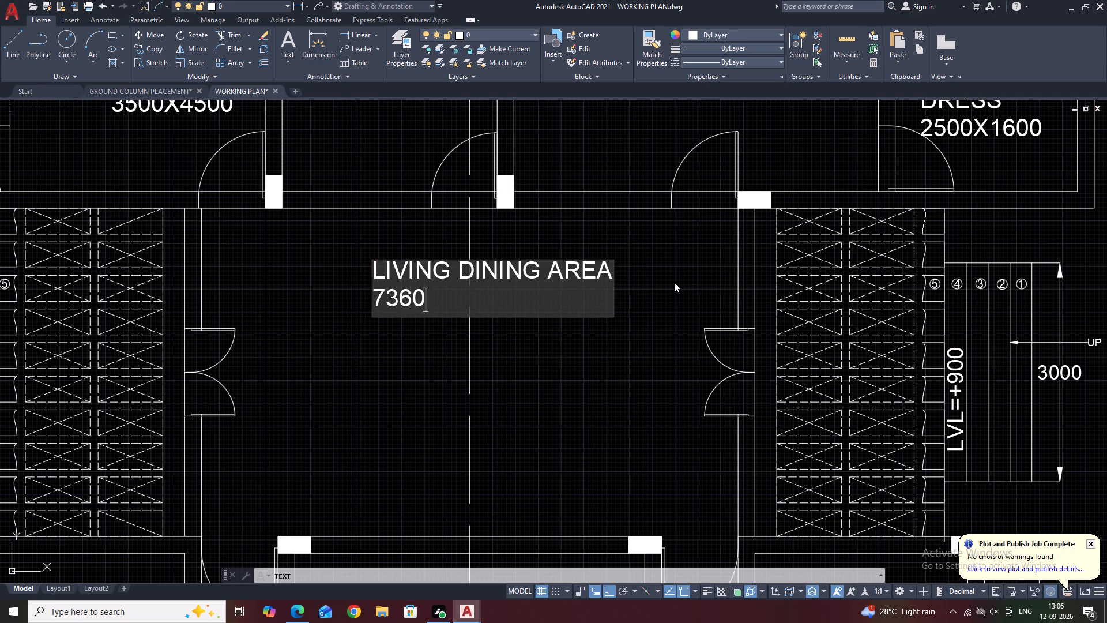
{"action": "key", "text": "x"}
{"action": "type", "text": "4500"}
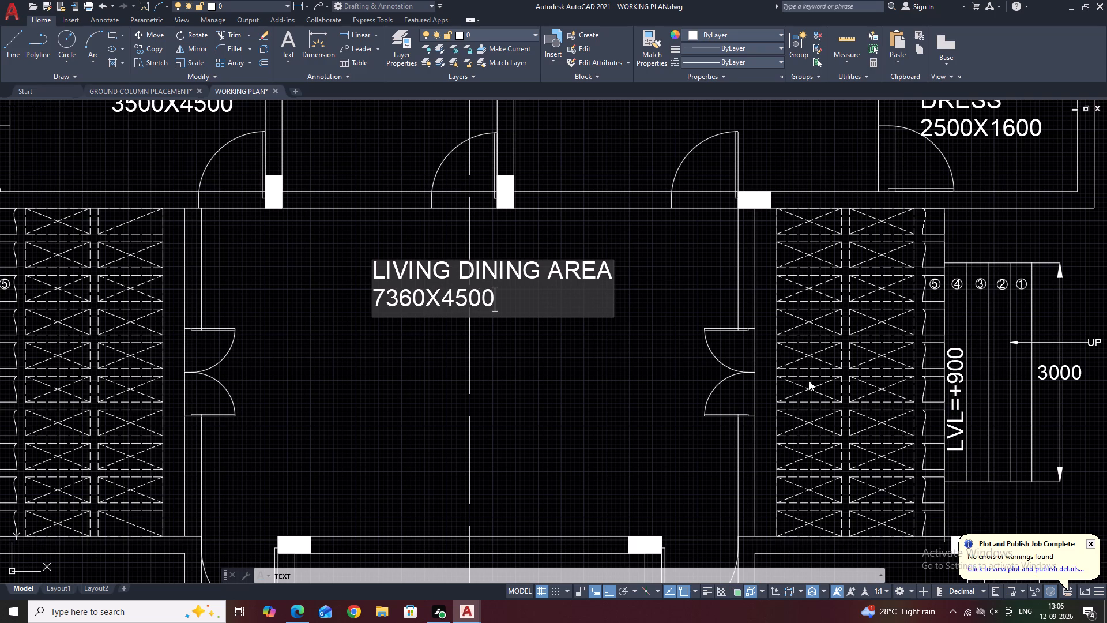
Add the label TOILET with 2920X1650 beneath it in the small room below the plan's right-hand crossed, dashed strip.
{"action": "middle_click_drag", "start_coordinate": [859, 371], "coordinate": [713, 283]}
{"action": "middle_click_drag", "start_coordinate": [711, 307], "coordinate": [665, 204]}
{"action": "middle_click_drag", "start_coordinate": [538, 407], "coordinate": [611, 242]}
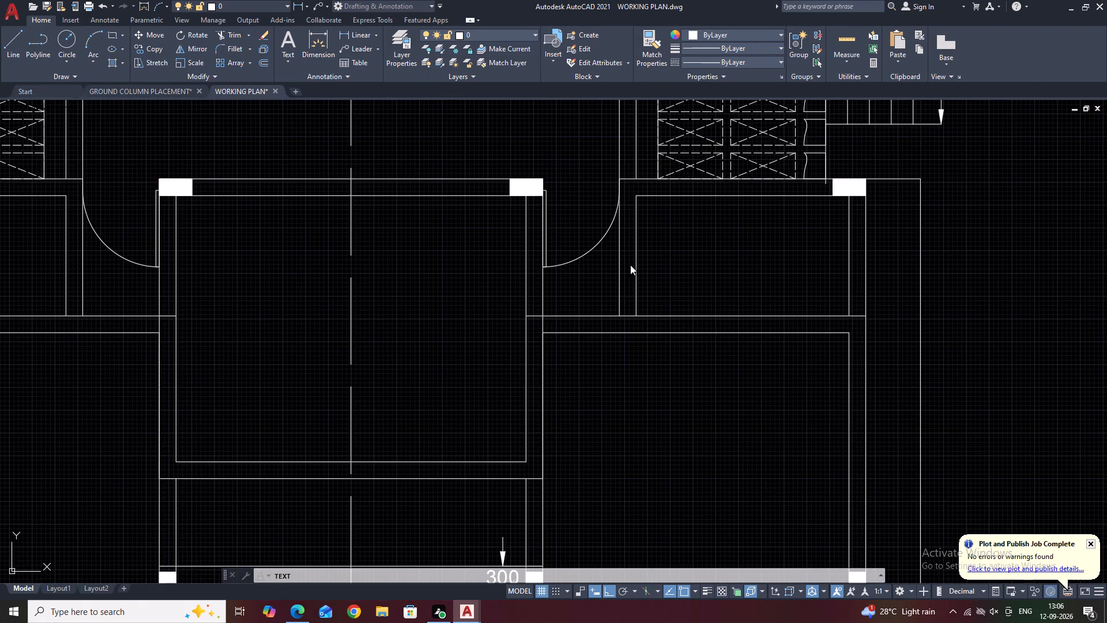
{"action": "middle_click_drag", "start_coordinate": [707, 258], "coordinate": [711, 294]}
{"action": "left_click", "coordinate": [694, 262]}
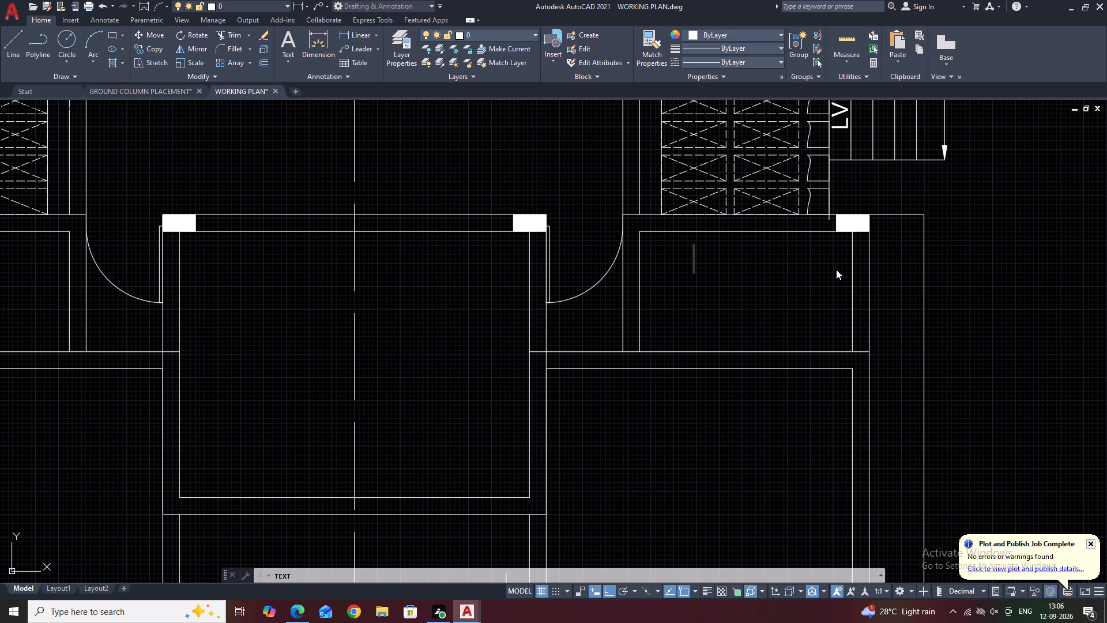
{"action": "type", "text": "TOIL"}
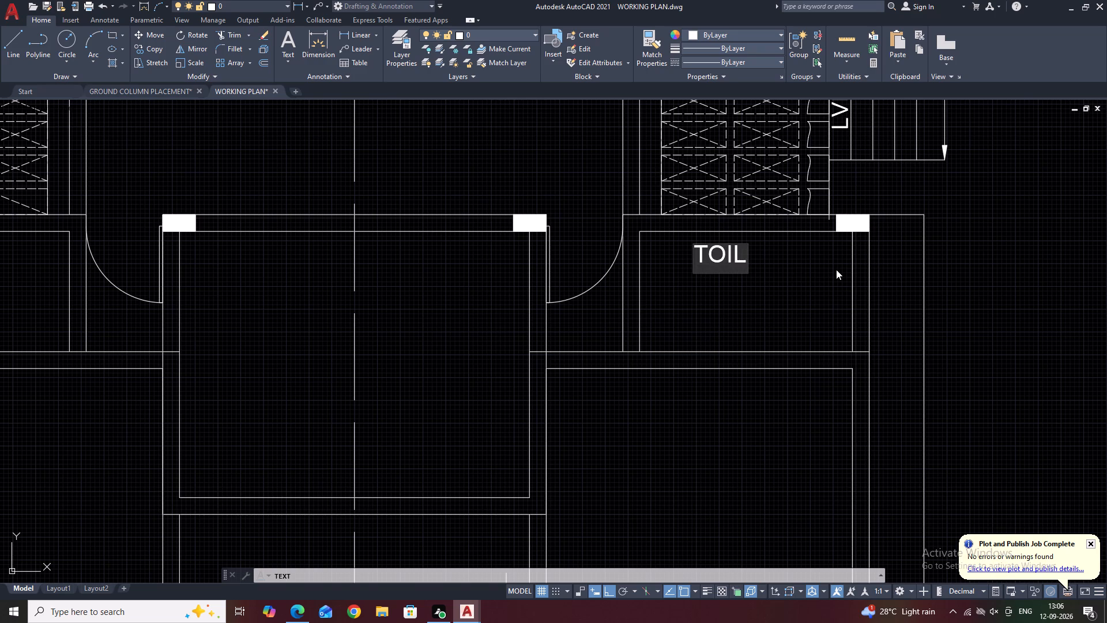
{"action": "type", "text": "ET"}
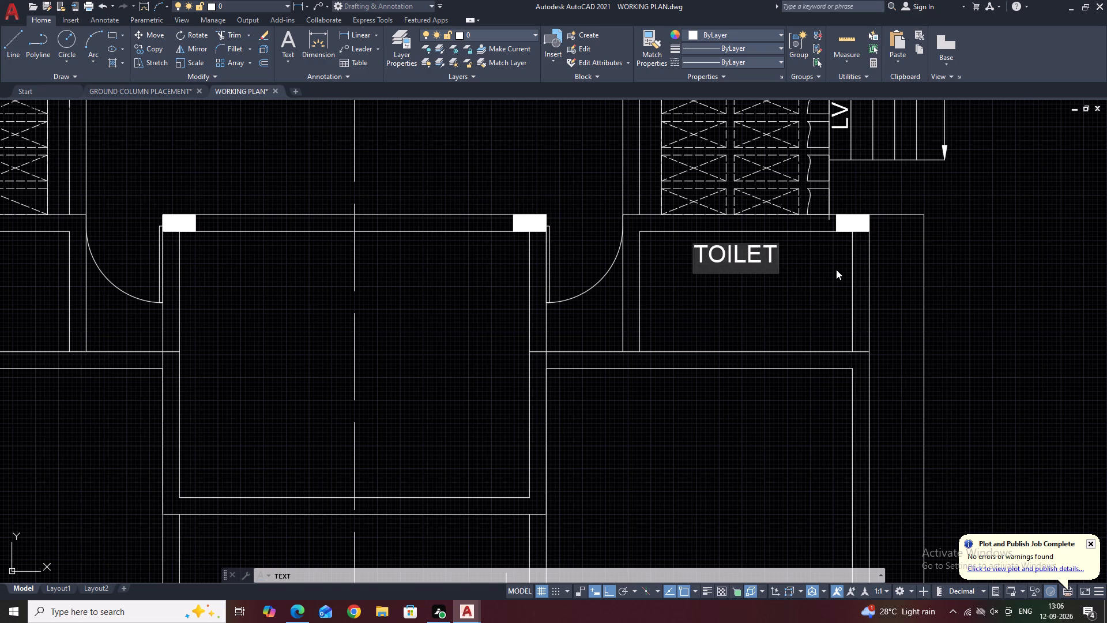
{"action": "key", "text": "Return"}
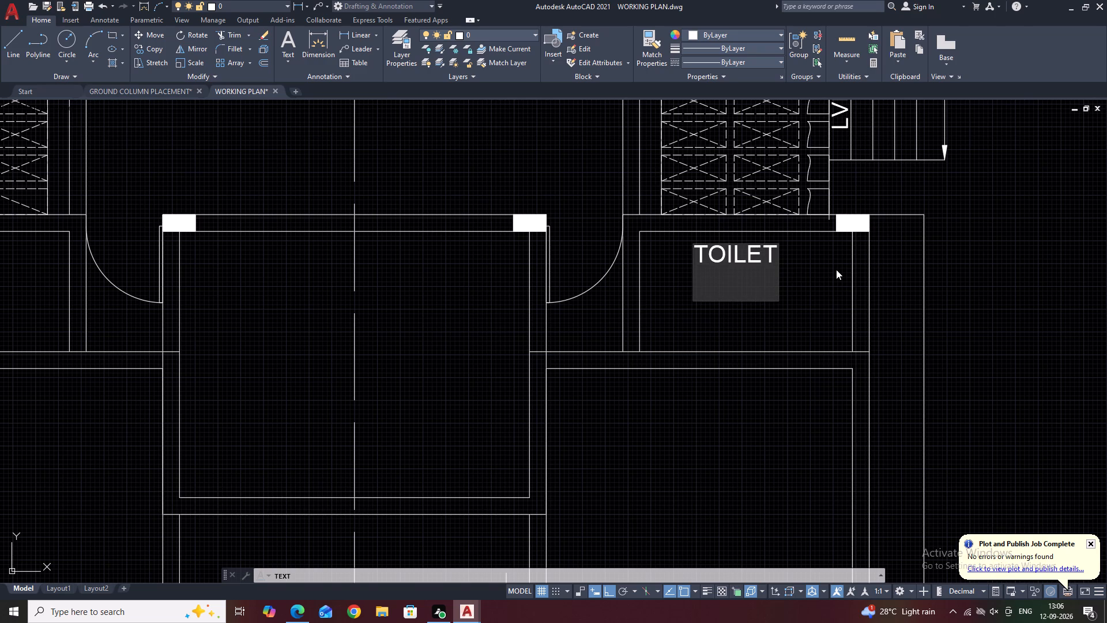
{"action": "type", "text": "28"}
{"action": "key", "text": "BackSpace"}
{"action": "type", "text": "90"}
{"action": "key", "text": "BackSpace"}
{"action": "type", "text": "50"}
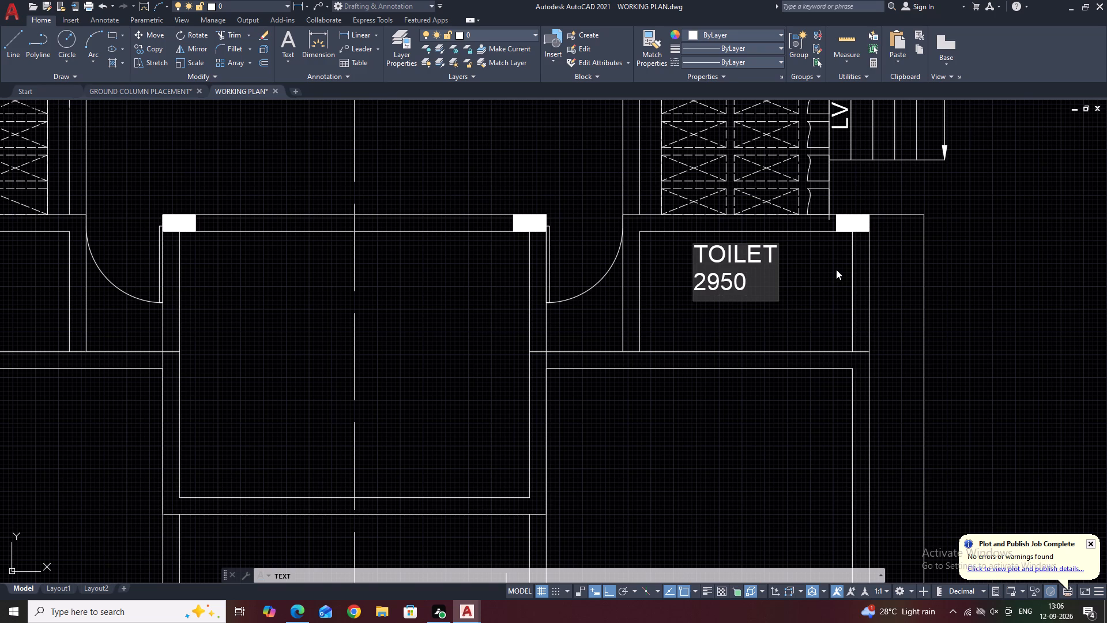
{"action": "key", "text": "BackSpace"}
{"action": "key", "text": "BackSpace"}
{"action": "type", "text": "20"}
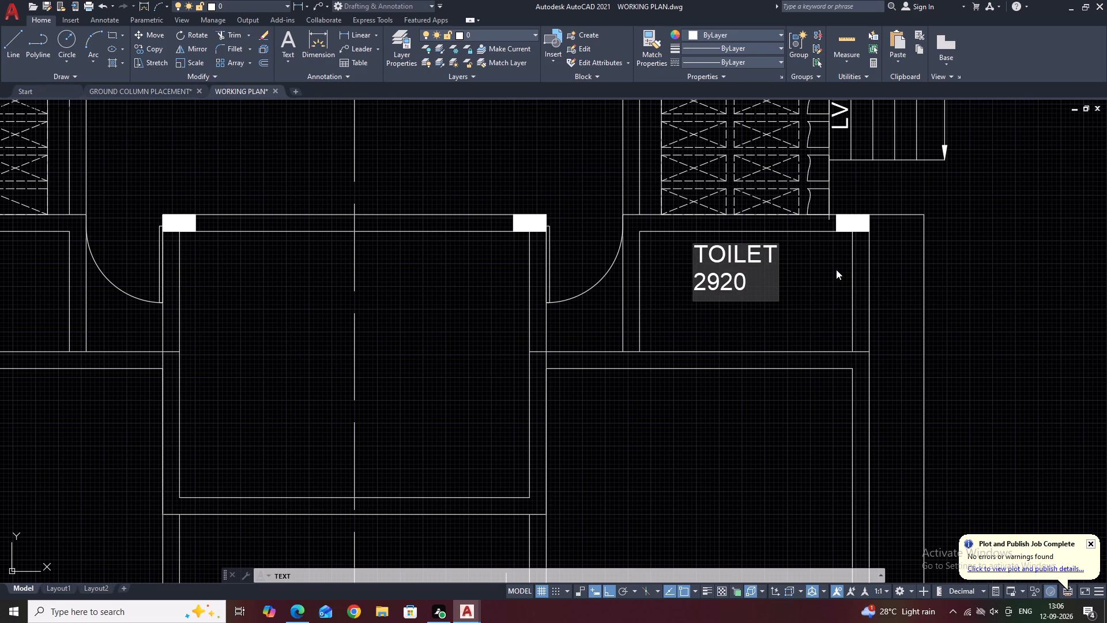
{"action": "key", "text": "x"}
{"action": "key", "text": "1"}
{"action": "type", "text": "650"}
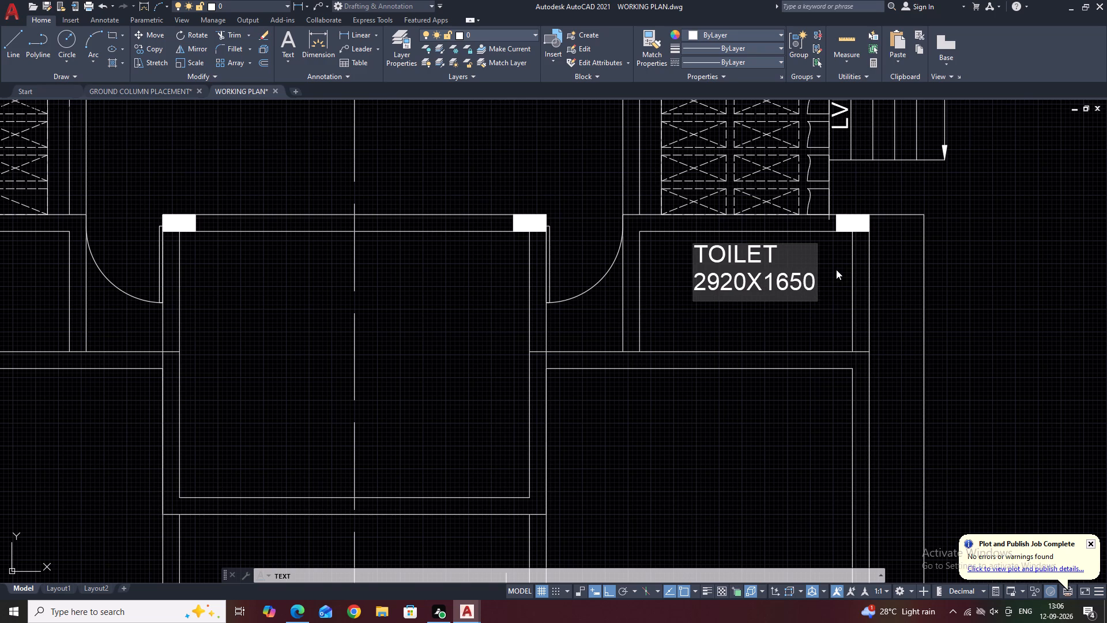
Add the label BED RROM with 4200X3500 beneath it in the room below the 2920X1650 toilet.
{"action": "middle_click_drag", "start_coordinate": [969, 211], "coordinate": [918, 172]}
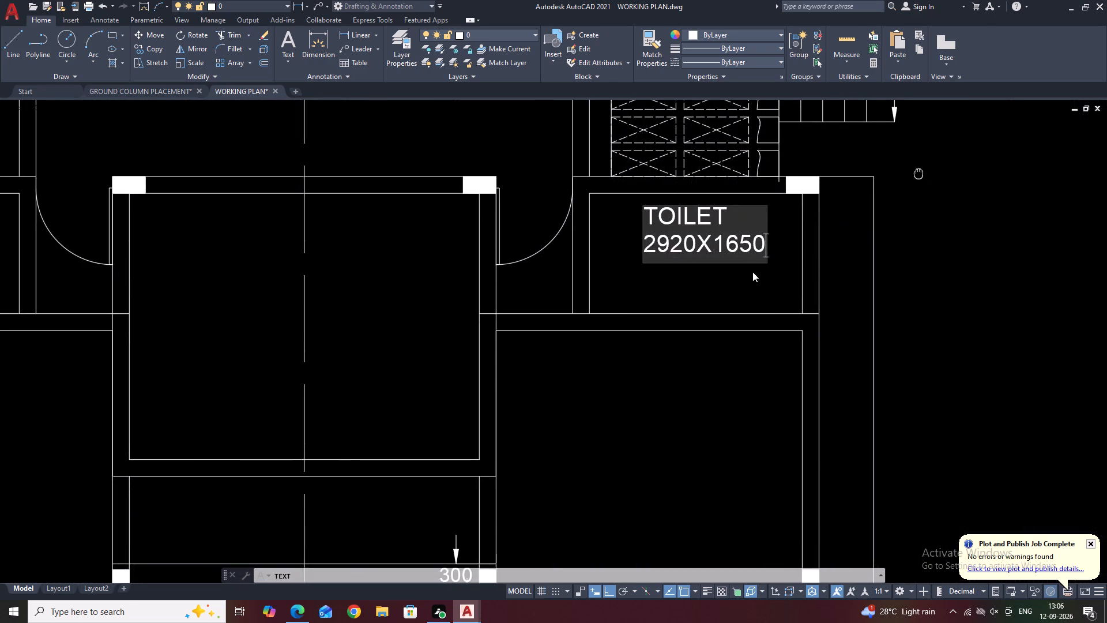
{"action": "middle_click_drag", "start_coordinate": [597, 446], "coordinate": [714, 302]}
{"action": "left_click", "coordinate": [687, 316]}
{"action": "type", "text": "BED RROM"}
{"action": "key", "text": "space"}
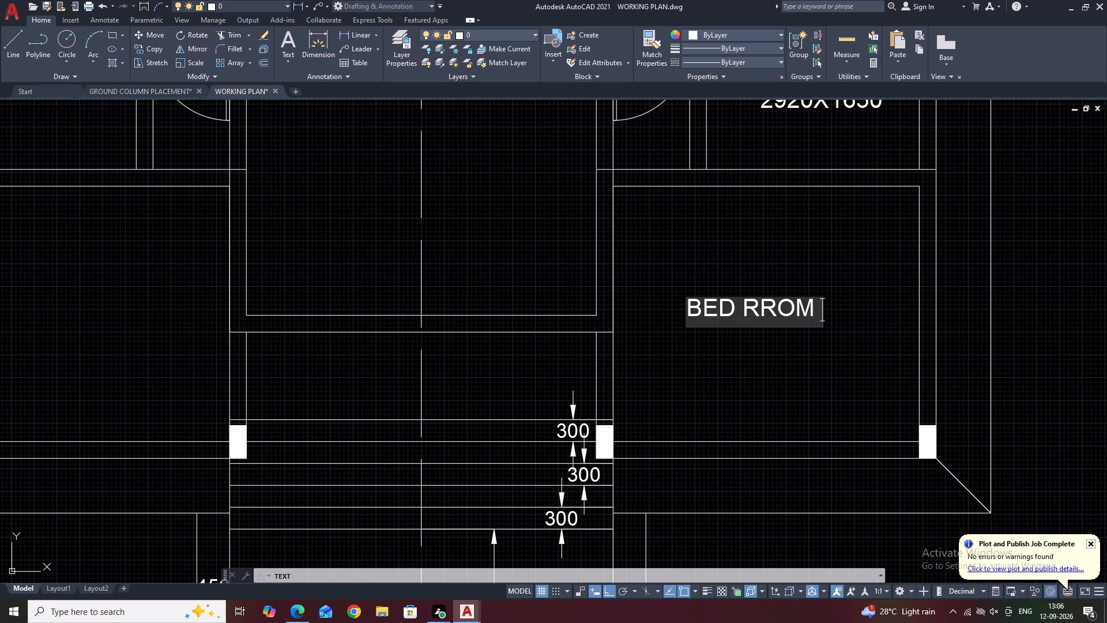
{"action": "key", "text": "Return"}
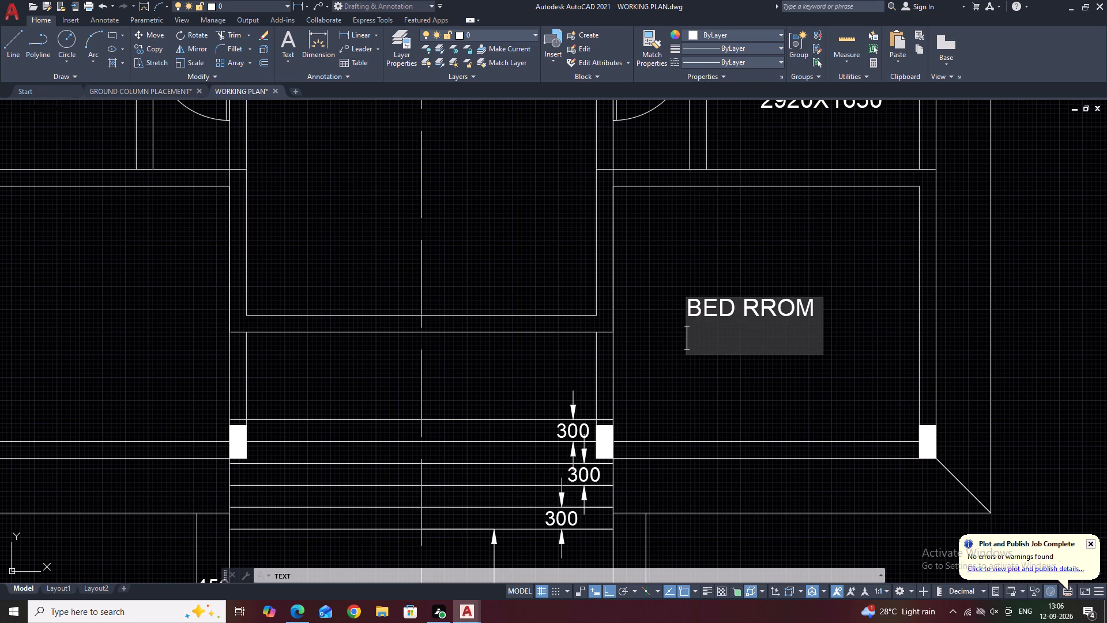
{"action": "type", "text": "4200"}
{"action": "key", "text": "x"}
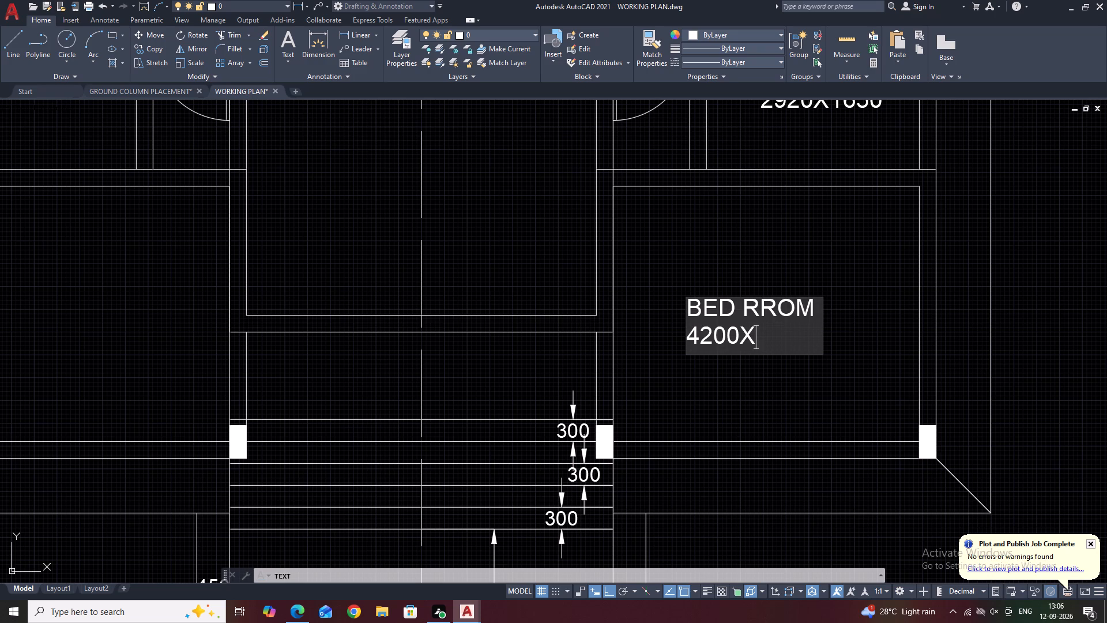
{"action": "type", "text": "33500"}
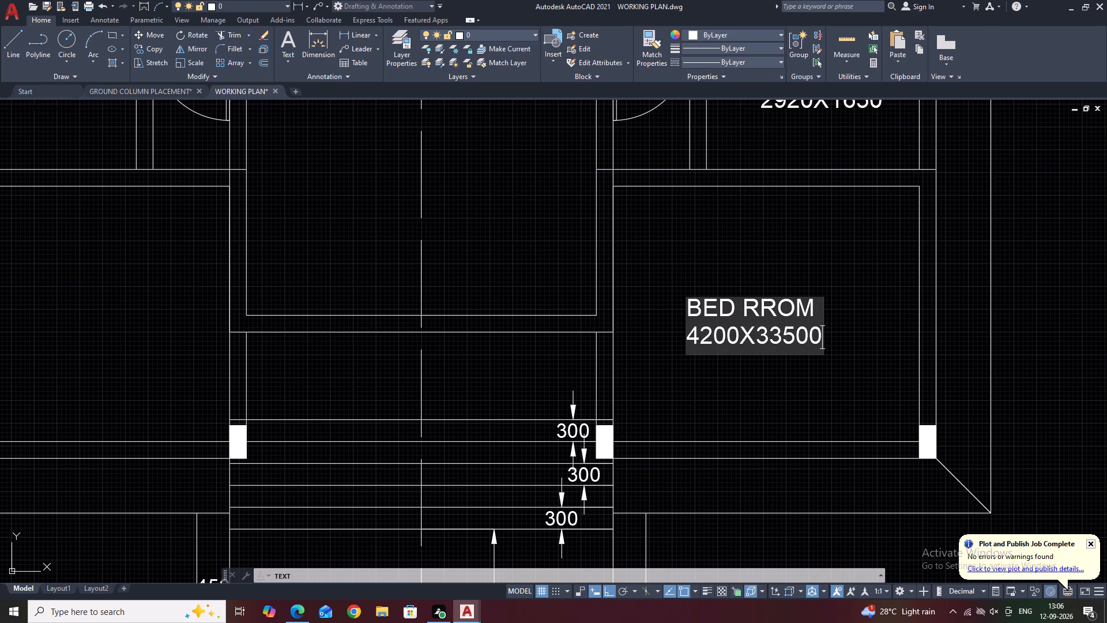
{"action": "key", "text": "BackSpace"}
{"action": "key", "text": "BackSpace"}
{"action": "key", "text": "BackSpace"}
{"action": "key", "text": "BackSpace"}
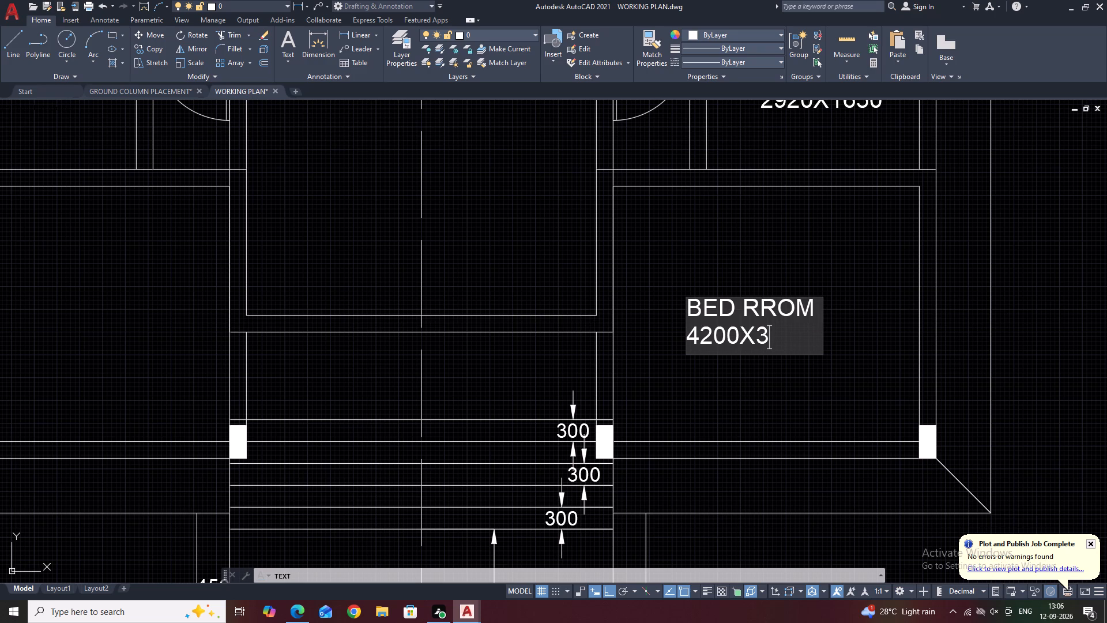
{"action": "type", "text": "500"}
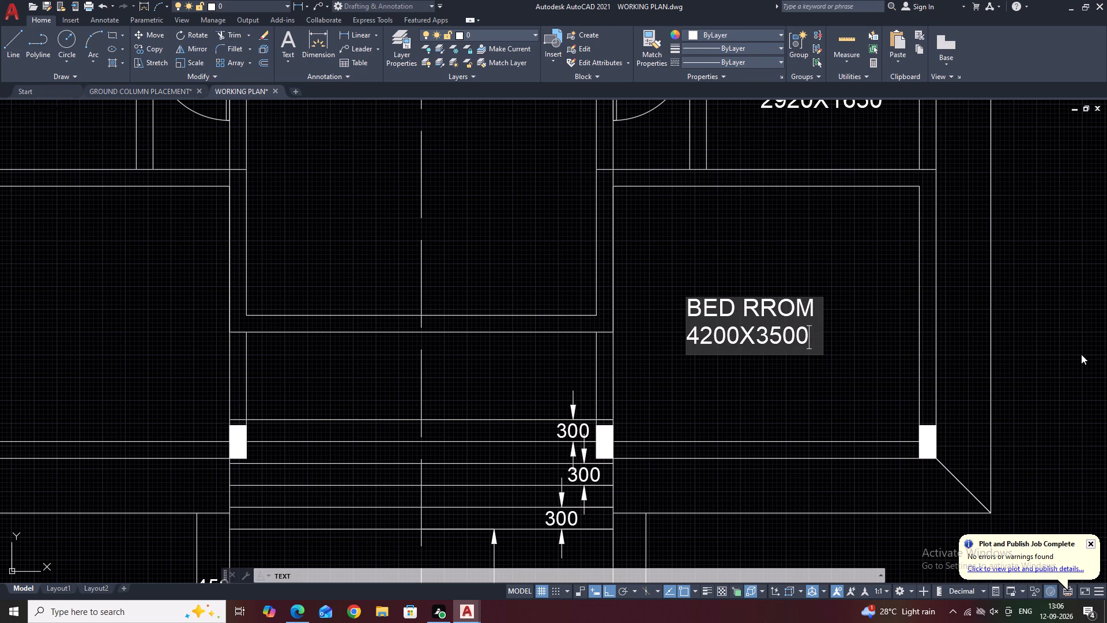
Add the label DRAWING ROOM with 4800X3650 beneath it in the central room above the entrance steps.
{"action": "middle_click_drag", "start_coordinate": [985, 356], "coordinate": [1106, 321]}
{"action": "middle_click_drag", "start_coordinate": [825, 252], "coordinate": [852, 318]}
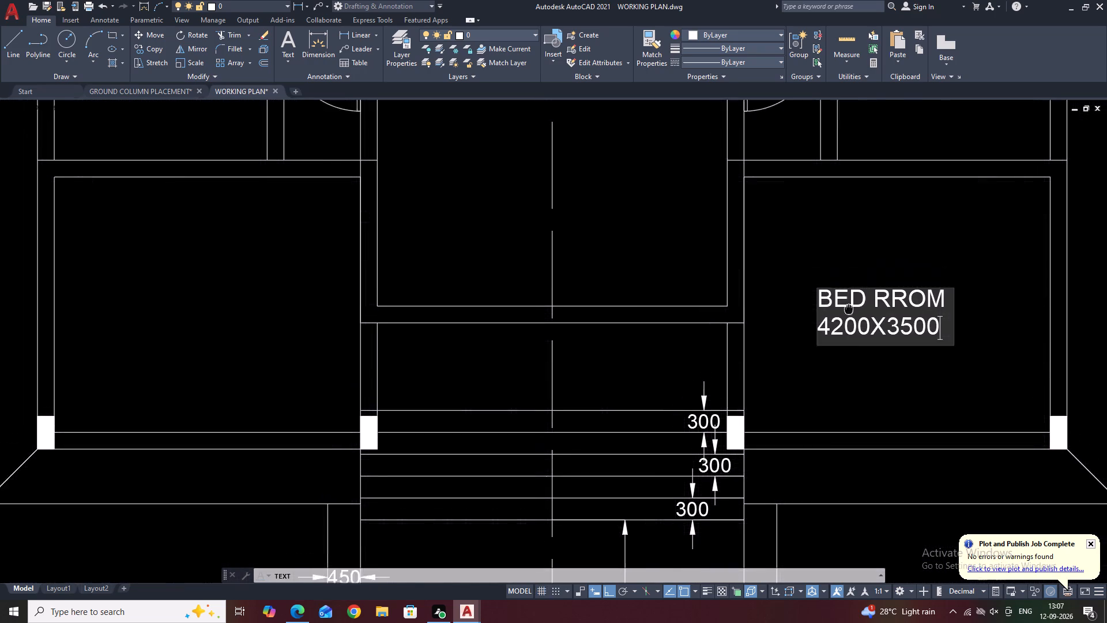
{"action": "middle_click_drag", "start_coordinate": [852, 318], "coordinate": [861, 351]}
{"action": "scroll", "coordinate": [569, 234], "scroll_direction": "down", "scroll_amount": 3}
{"action": "scroll", "coordinate": [560, 243], "scroll_direction": "up", "scroll_amount": 2}
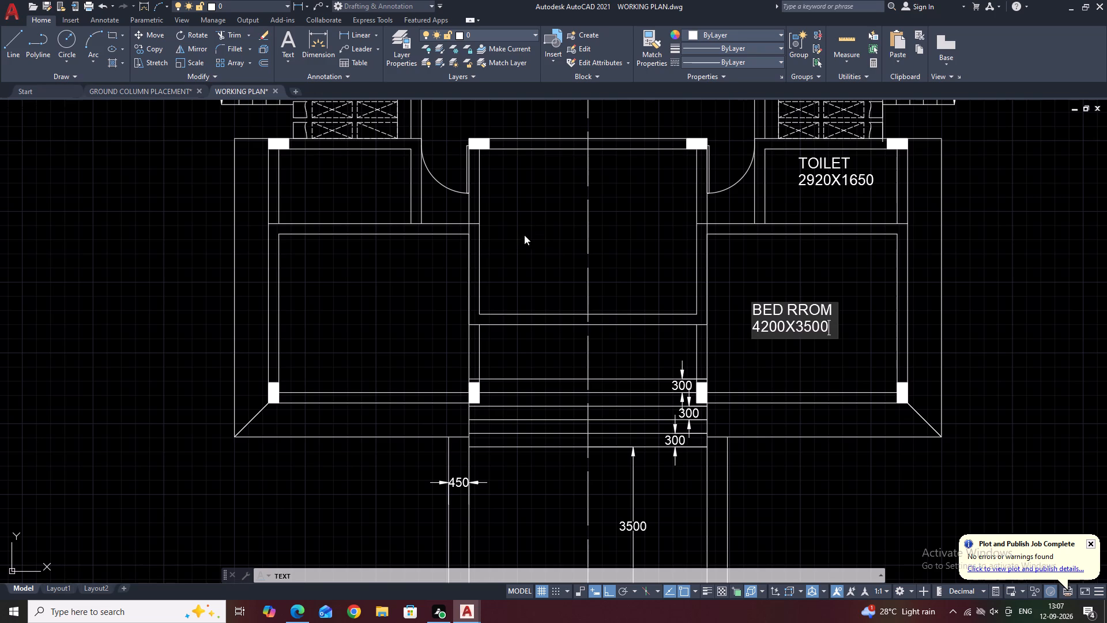
{"action": "left_click", "coordinate": [529, 202]}
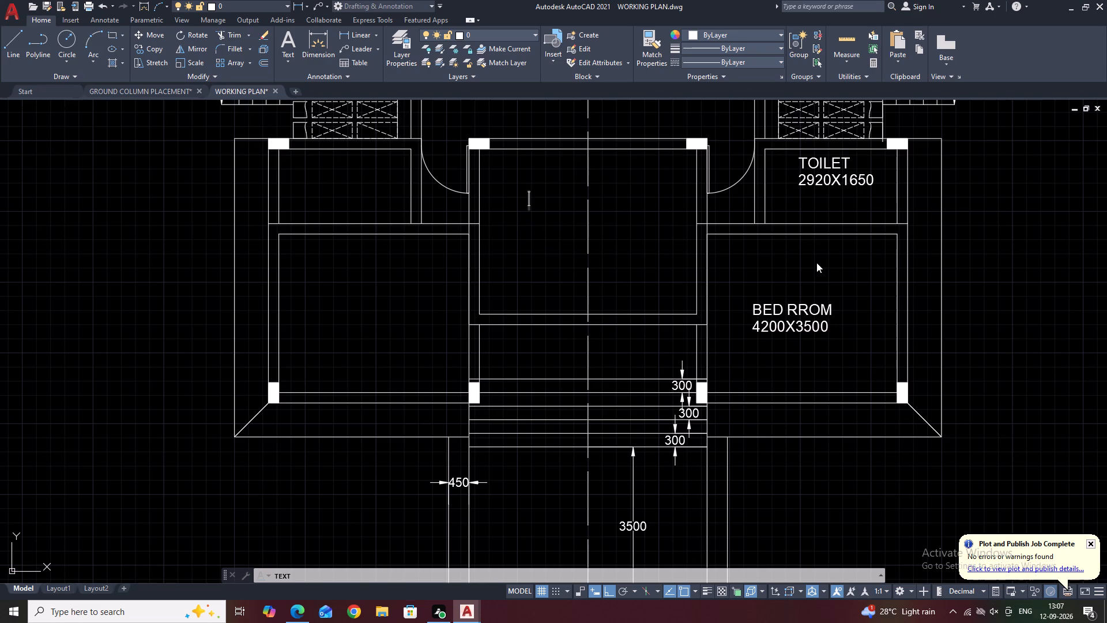
{"action": "type", "text": "DRAWING"}
{"action": "key", "text": "space"}
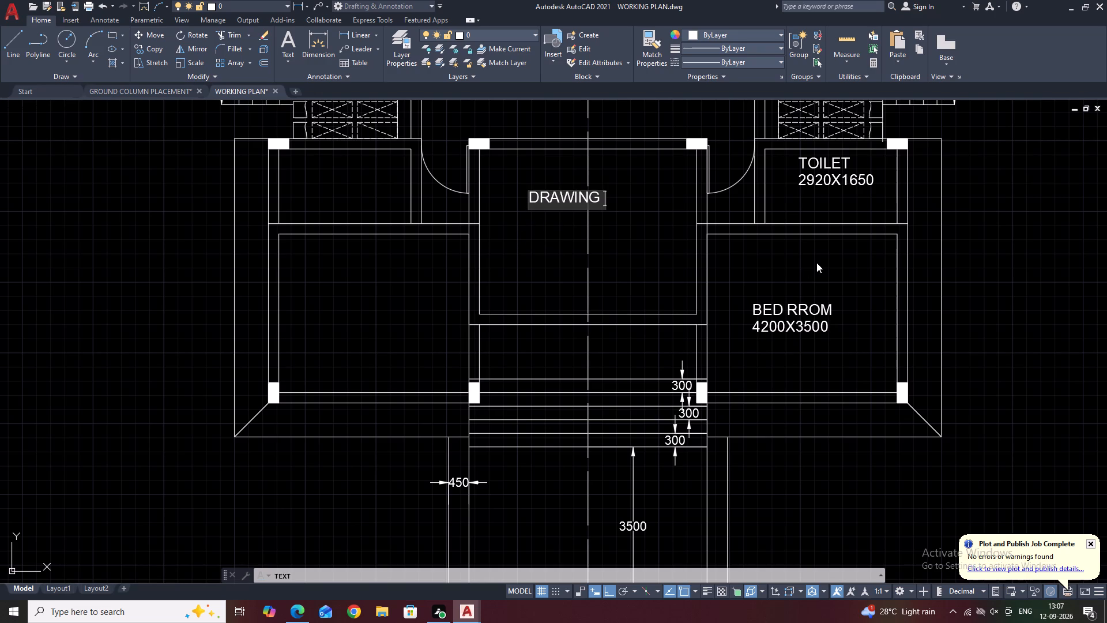
{"action": "type", "text": "ROOM"}
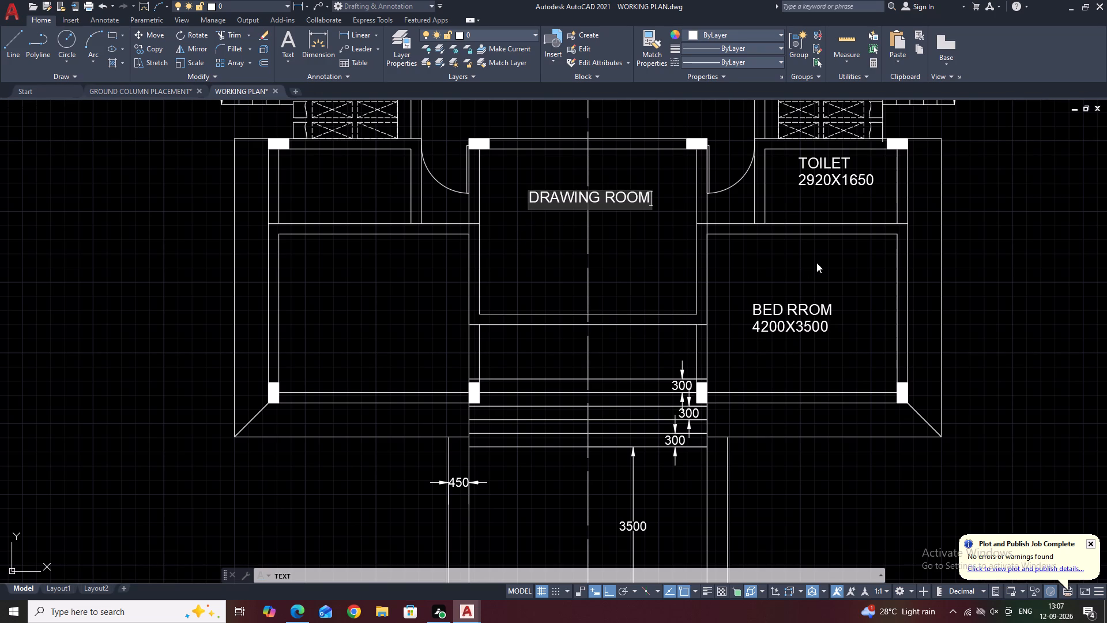
{"action": "key", "text": "Return"}
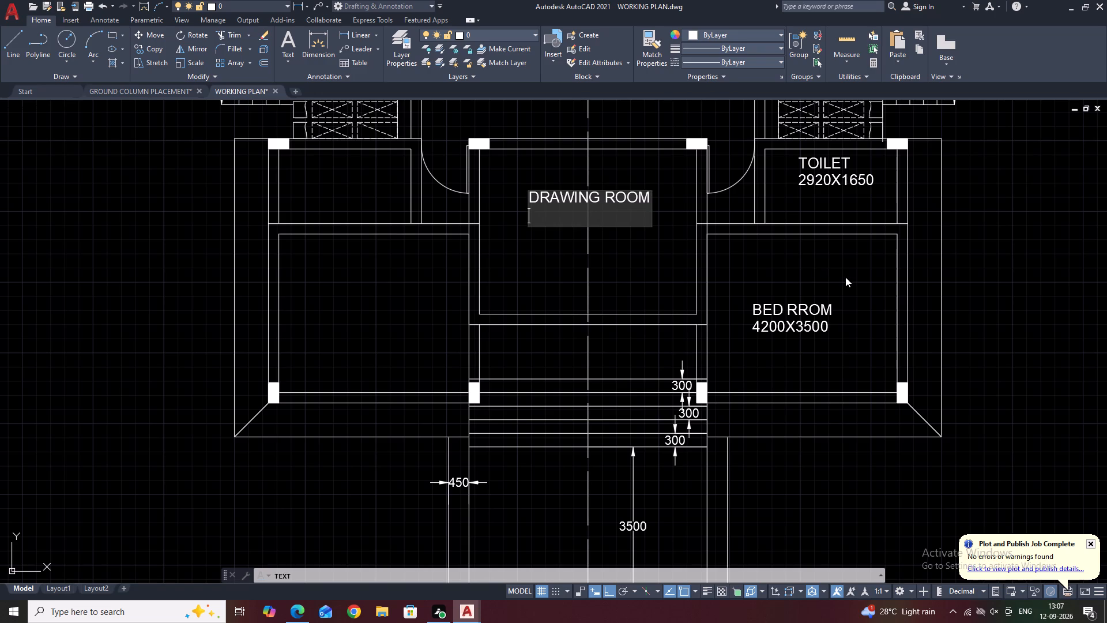
{"action": "type", "text": "4800"}
{"action": "key", "text": "x"}
{"action": "type", "text": "36"}
{"action": "key", "text": "BackSpace"}
{"action": "key", "text": "BackSpace"}
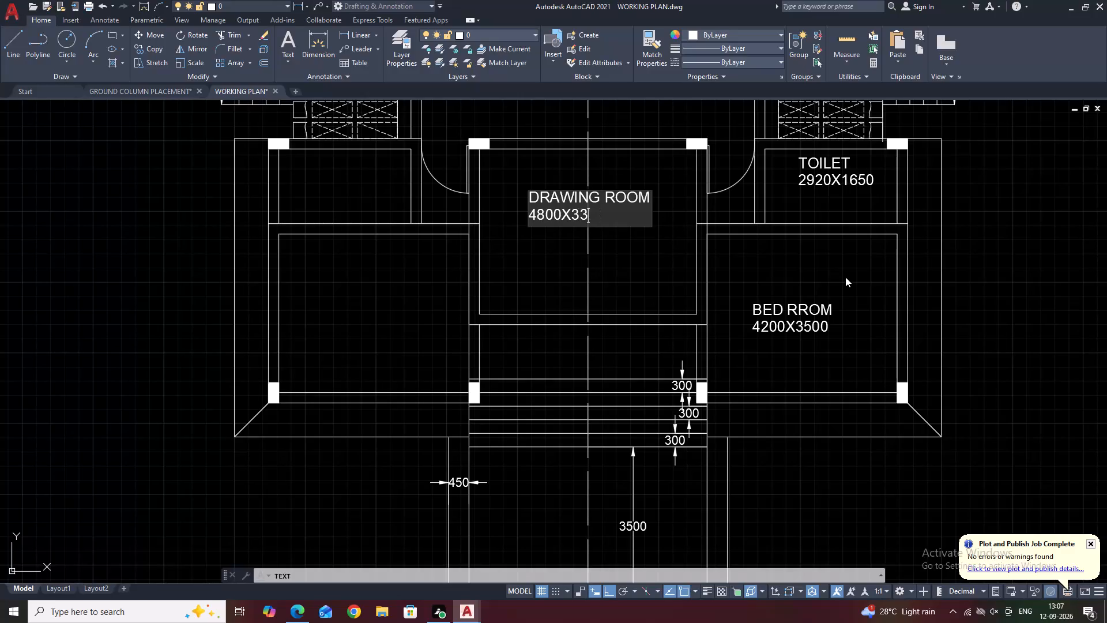
{"action": "key", "text": "BackSpace"}
{"action": "key", "text": "BackSpace"}
{"action": "key", "text": "3"}
{"action": "type", "text": "650"}
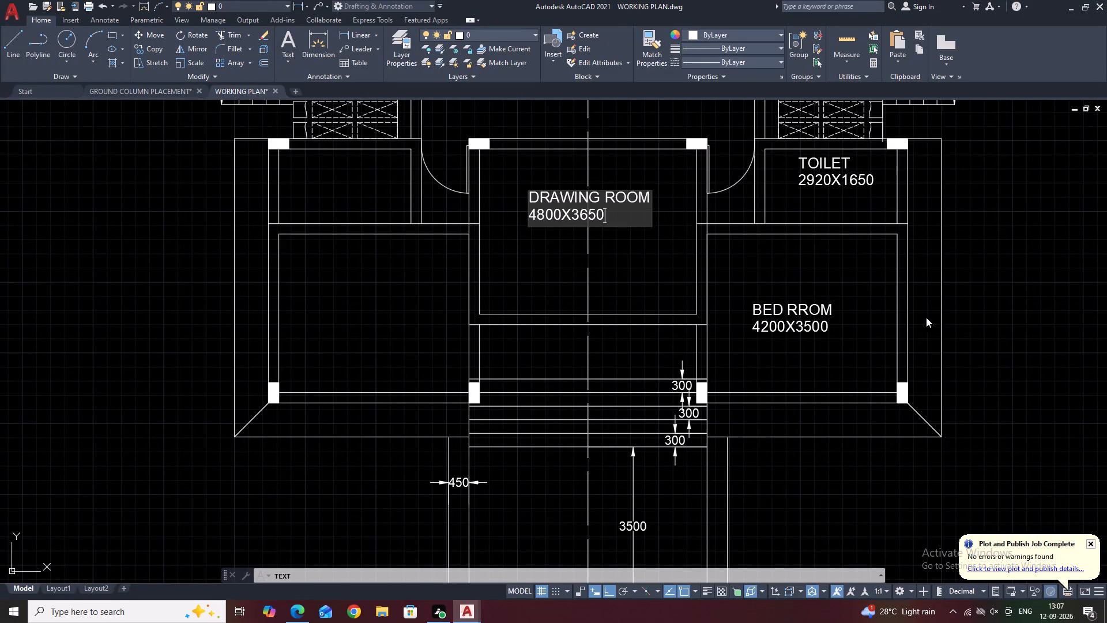
Add the label BED ROOM with 4200X3500 beneath it in the plan's large lower-left room beside the drawing room.
{"action": "middle_click_drag", "start_coordinate": [930, 339], "coordinate": [860, 288]}
{"action": "middle_click_drag", "start_coordinate": [564, 275], "coordinate": [853, 334]}
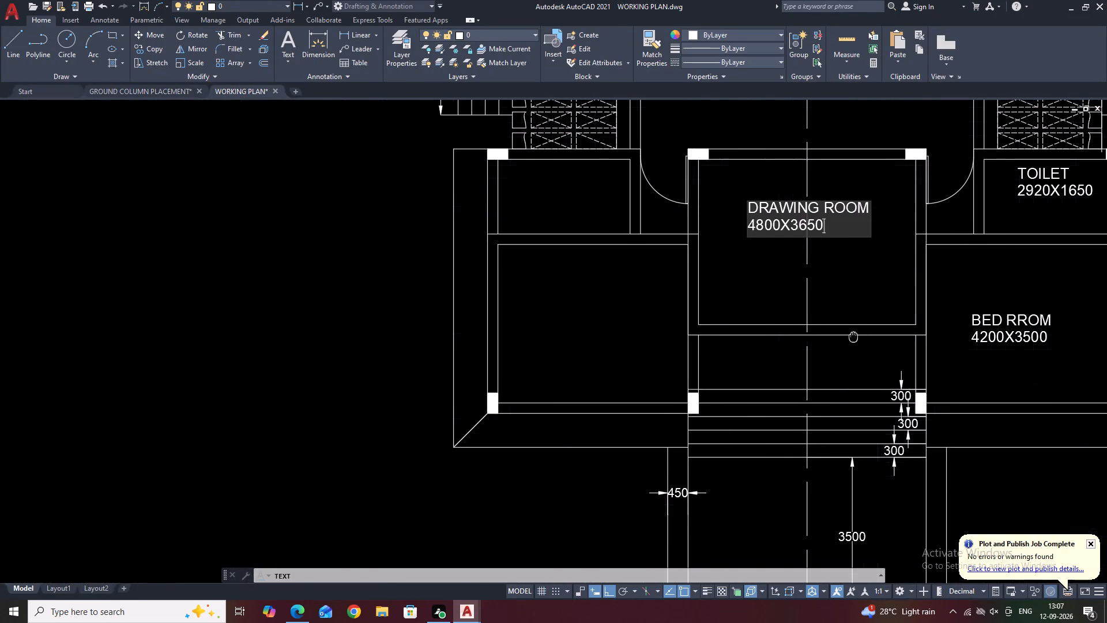
{"action": "middle_click_drag", "start_coordinate": [853, 334], "coordinate": [853, 335]}
{"action": "left_click", "coordinate": [577, 303]}
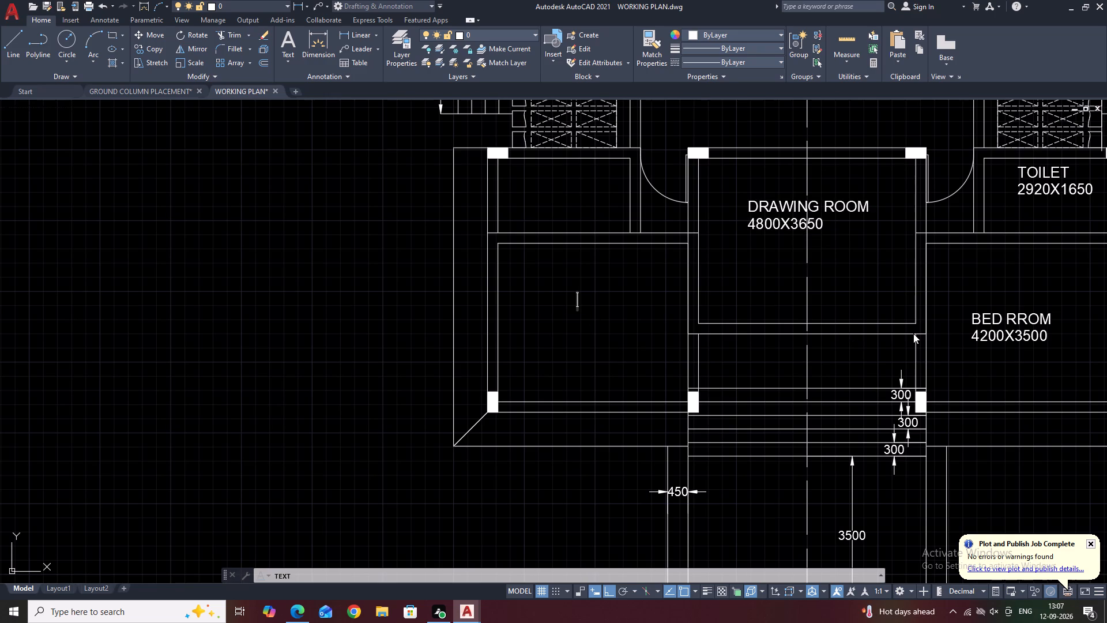
{"action": "type", "text": "BED ROO"}
{"action": "key", "text": "m"}
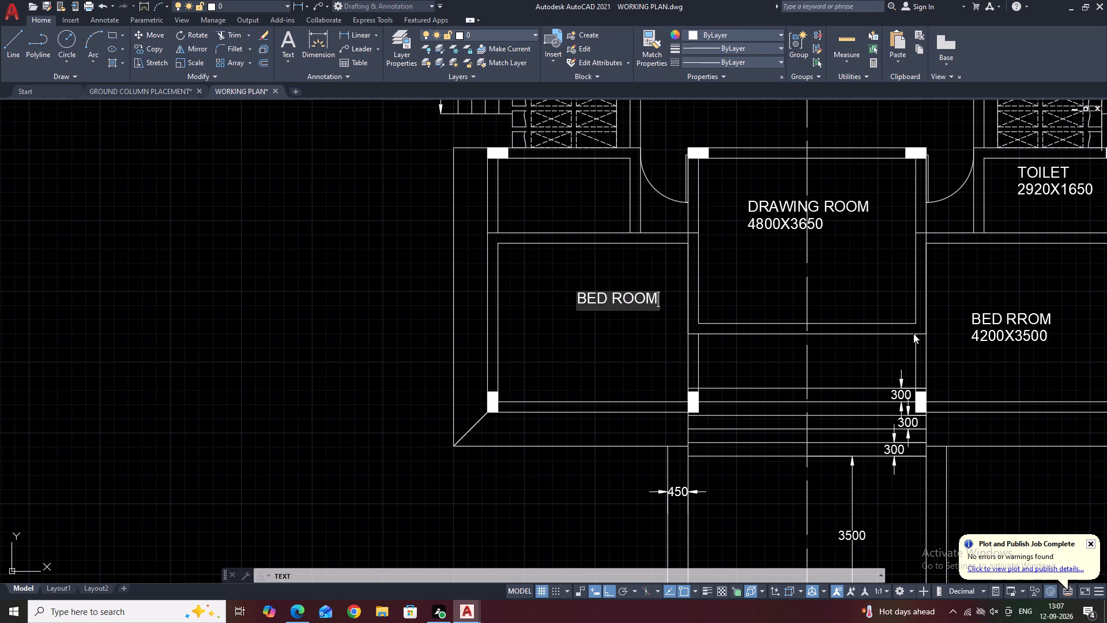
{"action": "key", "text": "Return"}
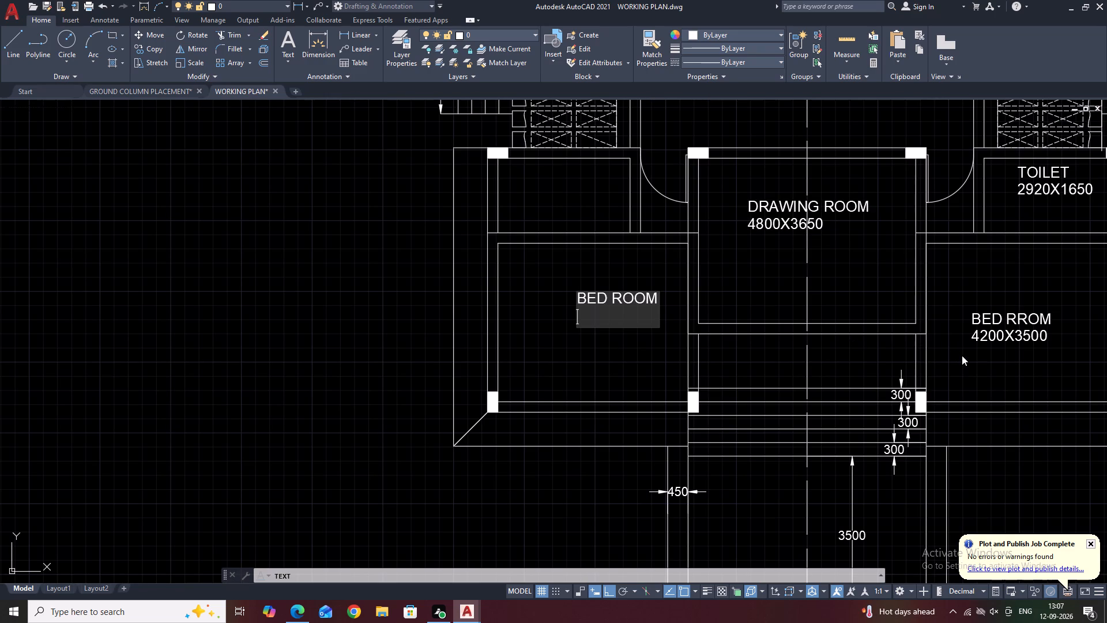
{"action": "type", "text": "4200"}
{"action": "type", "text": "X3500"}
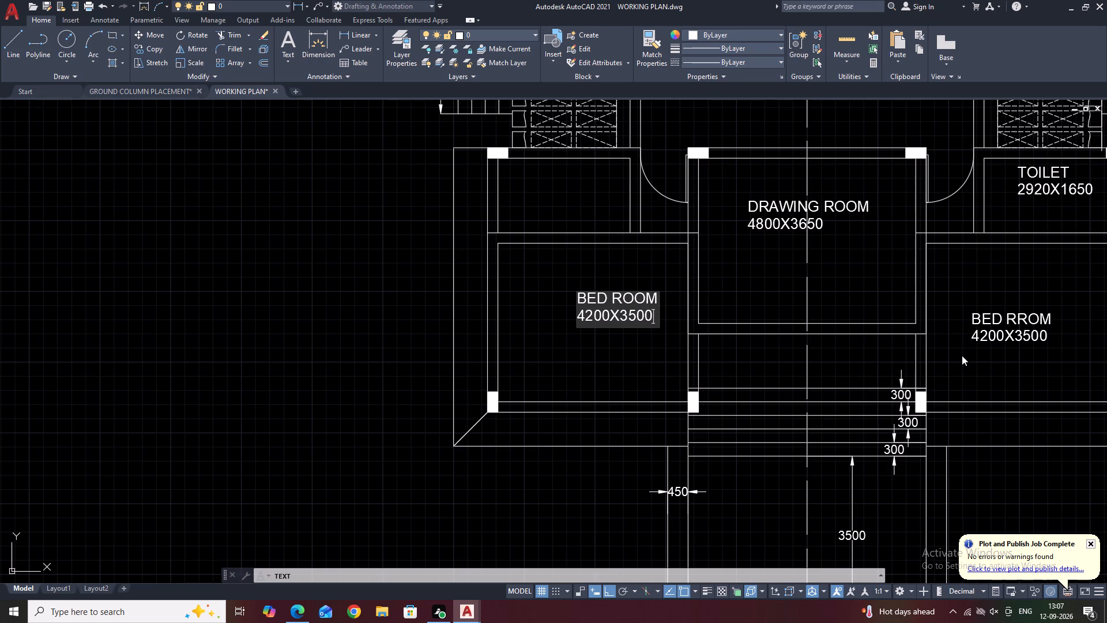
Add the label TOILET with 2950X1650 beneath it in the small room directly above the plan's lower-left bedroom.
{"action": "middle_click_drag", "start_coordinate": [906, 283], "coordinate": [916, 307]}
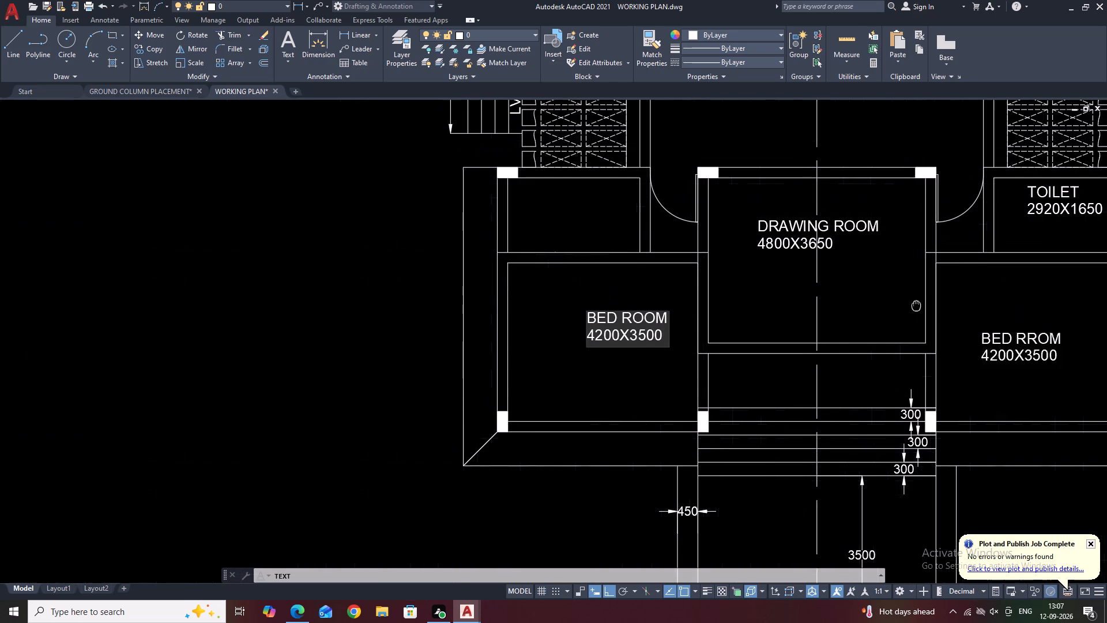
{"action": "middle_click_drag", "start_coordinate": [916, 307], "coordinate": [921, 333]}
{"action": "left_click", "coordinate": [537, 231]}
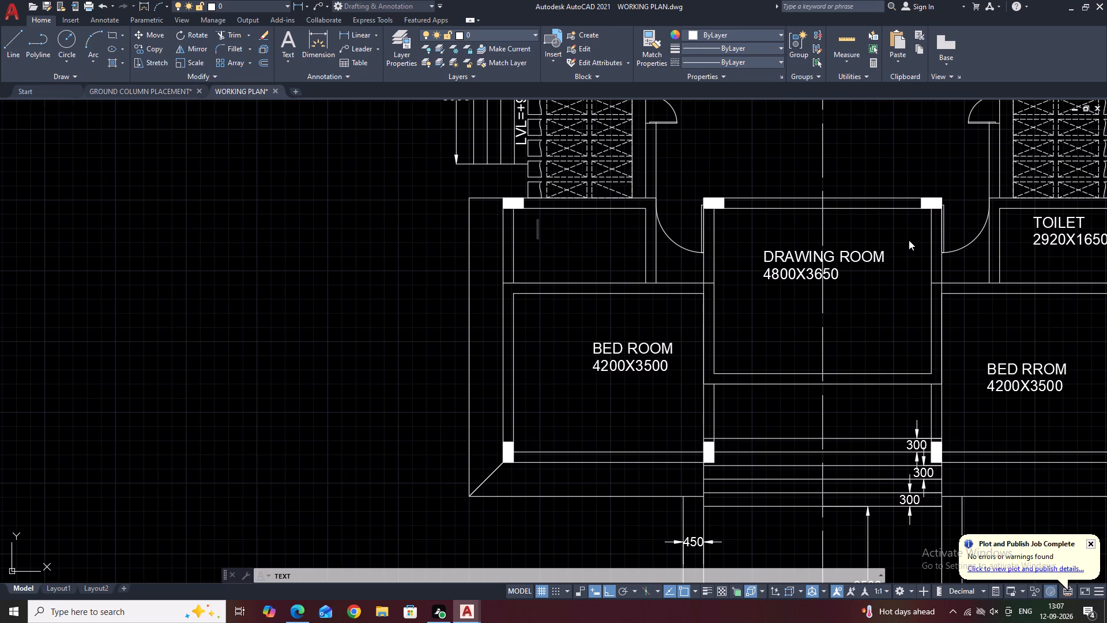
{"action": "type", "text": "TOILET"}
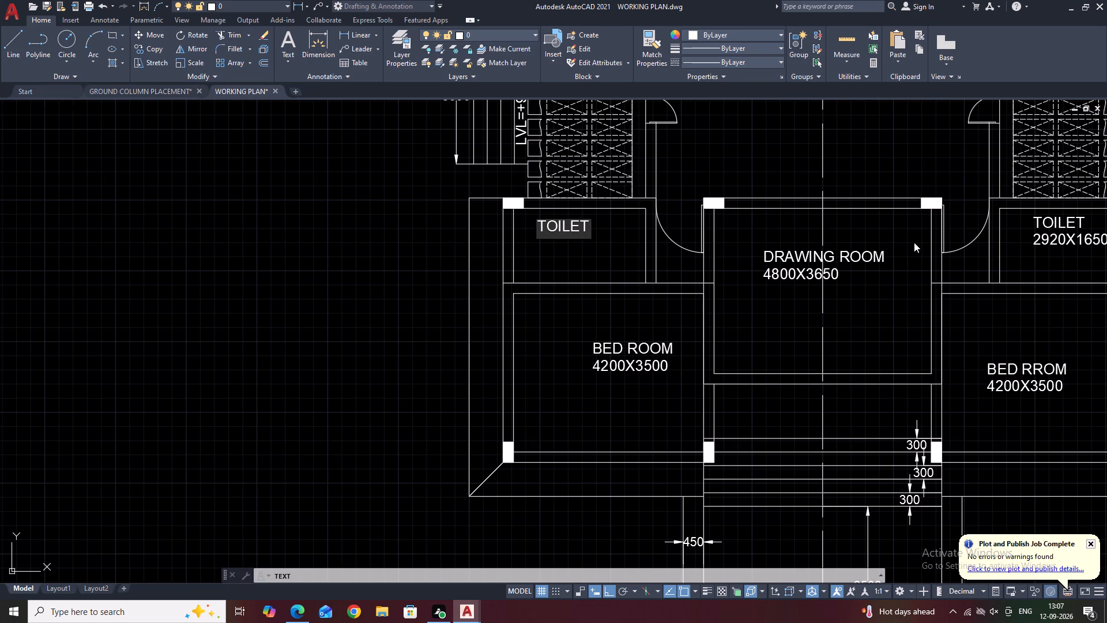
{"action": "key", "text": "Return"}
{"action": "key", "text": "2"}
{"action": "key", "text": "9"}
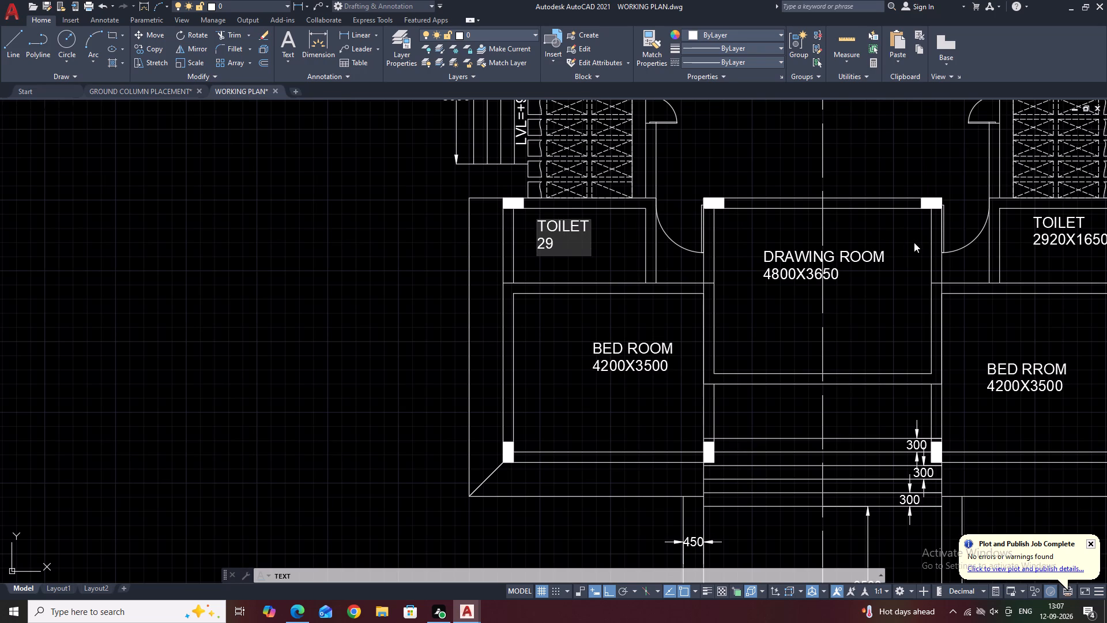
{"action": "type", "text": "50"}
{"action": "key", "text": "x"}
{"action": "type", "text": "165"}
{"action": "key", "text": "0"}
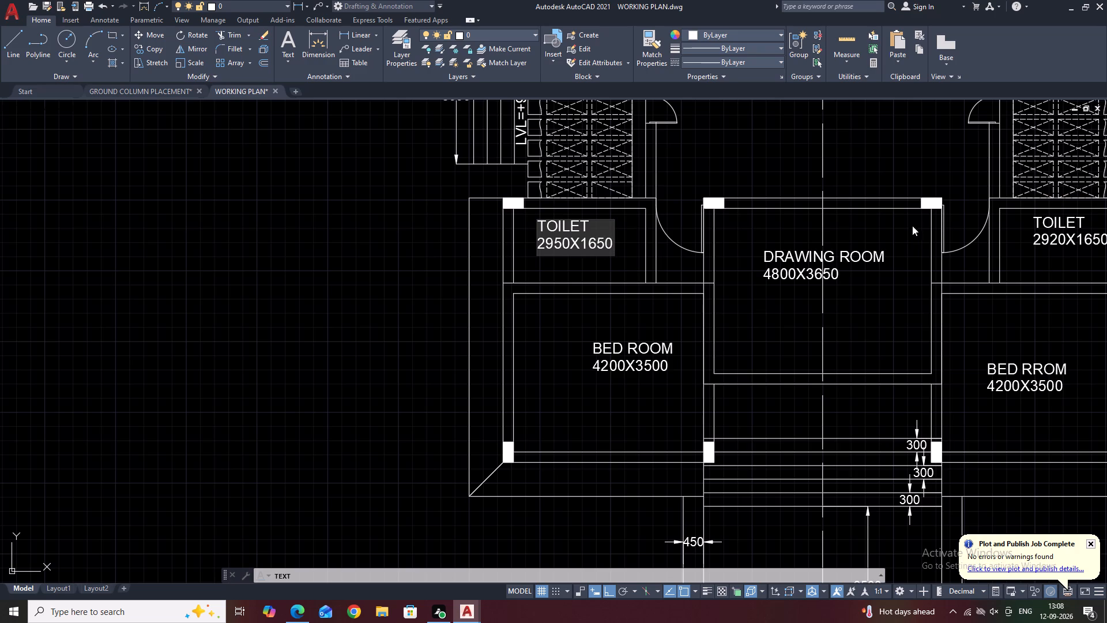
Add the label PORCH with 5260X4470 beneath it in the entrance space below the steps, beside the 3500 dimension.
{"action": "scroll", "coordinate": [881, 205], "scroll_direction": "down", "scroll_amount": 2}
{"action": "middle_click_drag", "start_coordinate": [879, 217], "coordinate": [922, 287]}
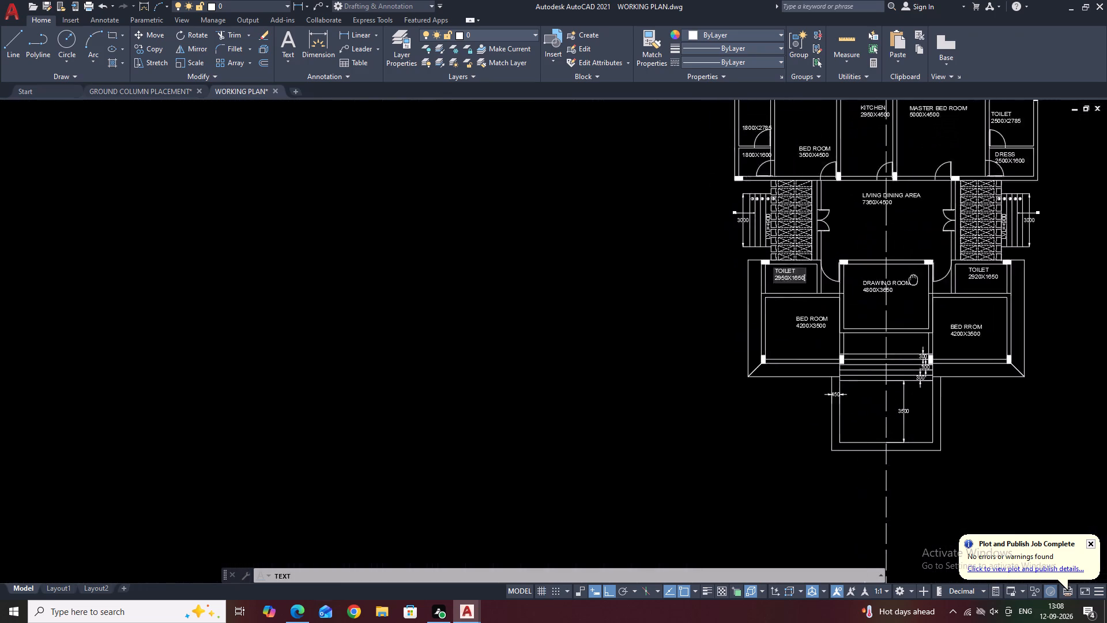
{"action": "middle_click_drag", "start_coordinate": [922, 287], "coordinate": [966, 309]}
{"action": "middle_click_drag", "start_coordinate": [928, 167], "coordinate": [758, 202]}
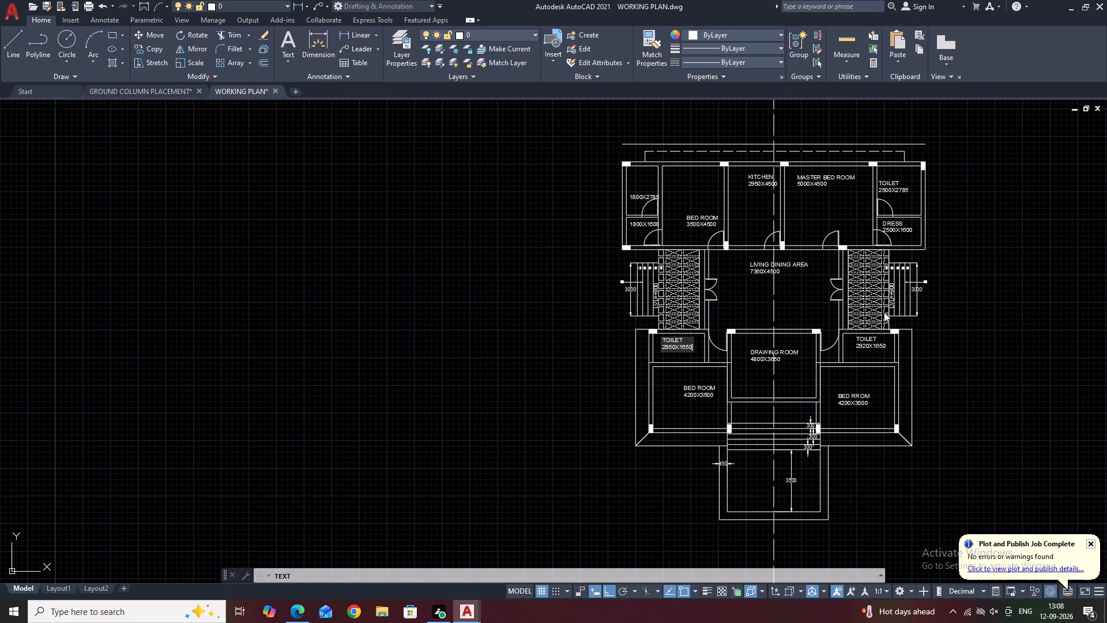
{"action": "middle_click_drag", "start_coordinate": [894, 335], "coordinate": [832, 249]}
{"action": "middle_click_drag", "start_coordinate": [903, 423], "coordinate": [882, 314]}
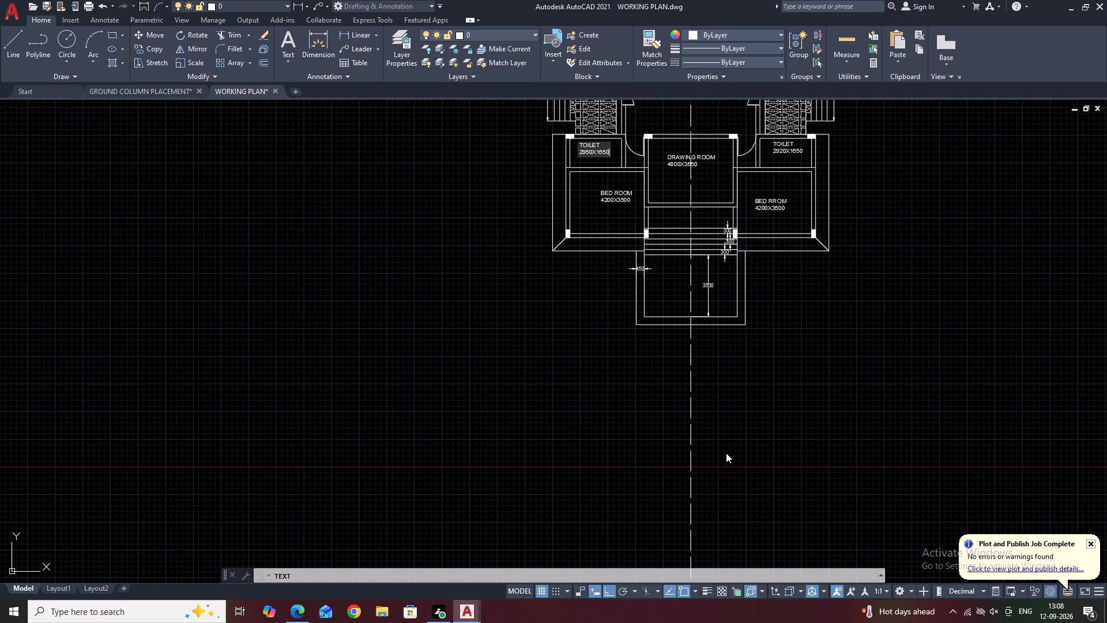
{"action": "middle_click_drag", "start_coordinate": [728, 455], "coordinate": [785, 433]}
{"action": "scroll", "coordinate": [737, 274], "scroll_direction": "up", "scroll_amount": 2}
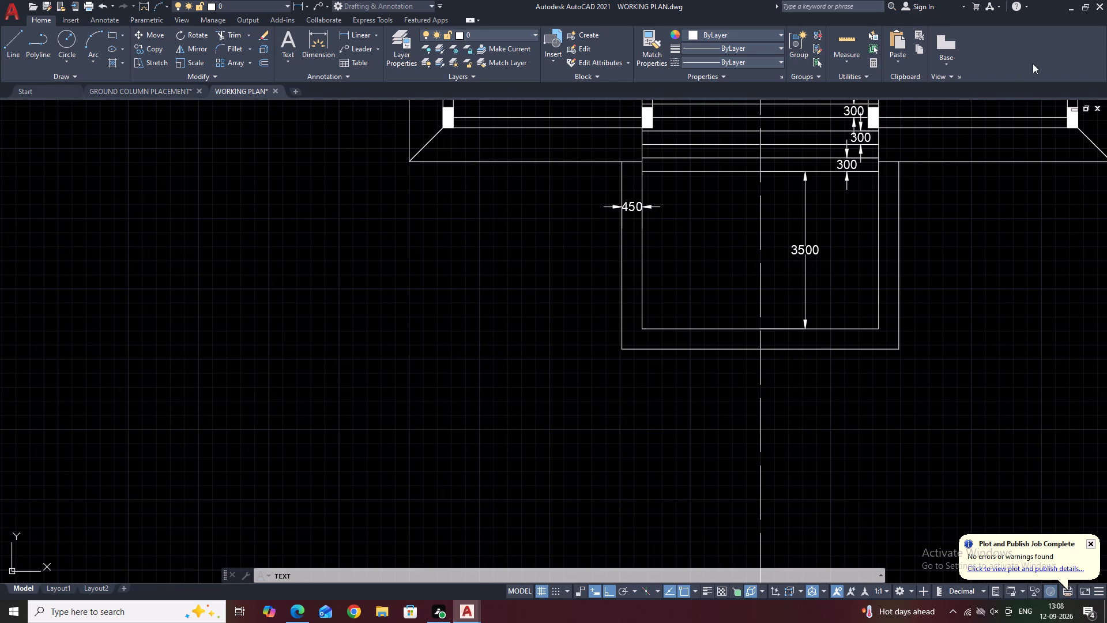
{"action": "left_click_drag", "start_coordinate": [695, 252], "coordinate": [707, 249]}
{"action": "key", "text": "p"}
{"action": "type", "text": "ORCH"}
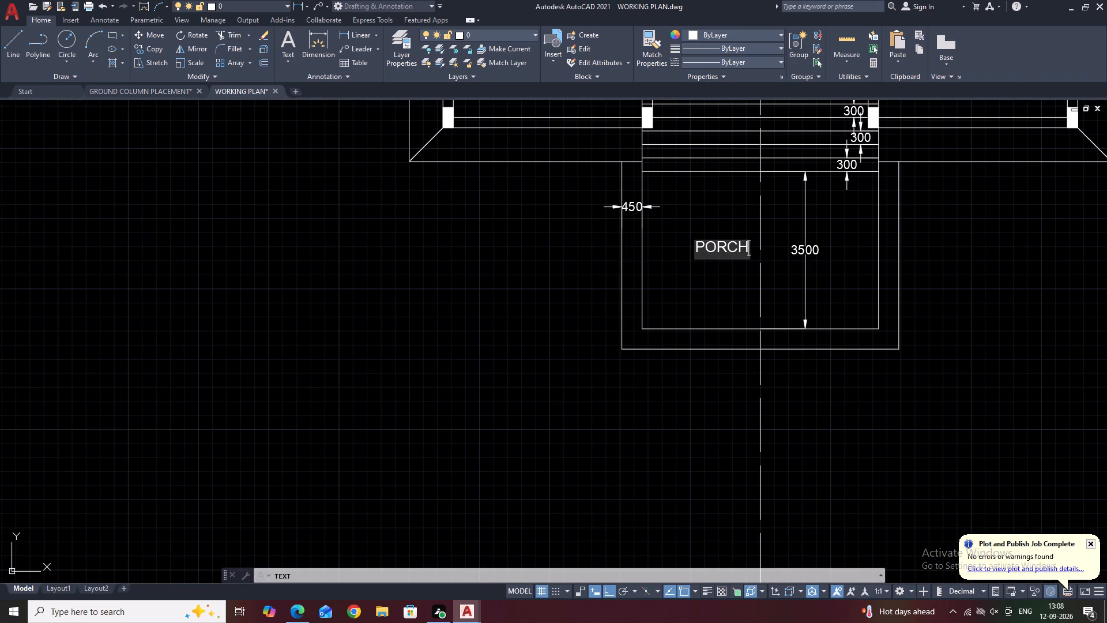
{"action": "key", "text": "Return"}
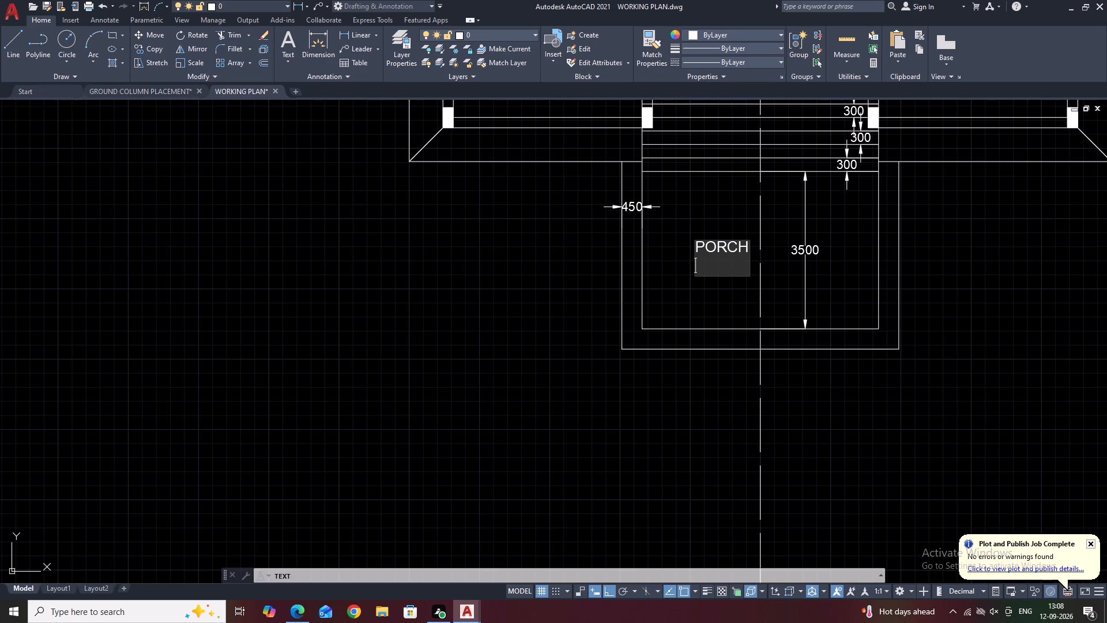
{"action": "type", "text": "52"}
{"action": "type", "text": "60"}
{"action": "key", "text": "x"}
{"action": "type", "text": "4470"}
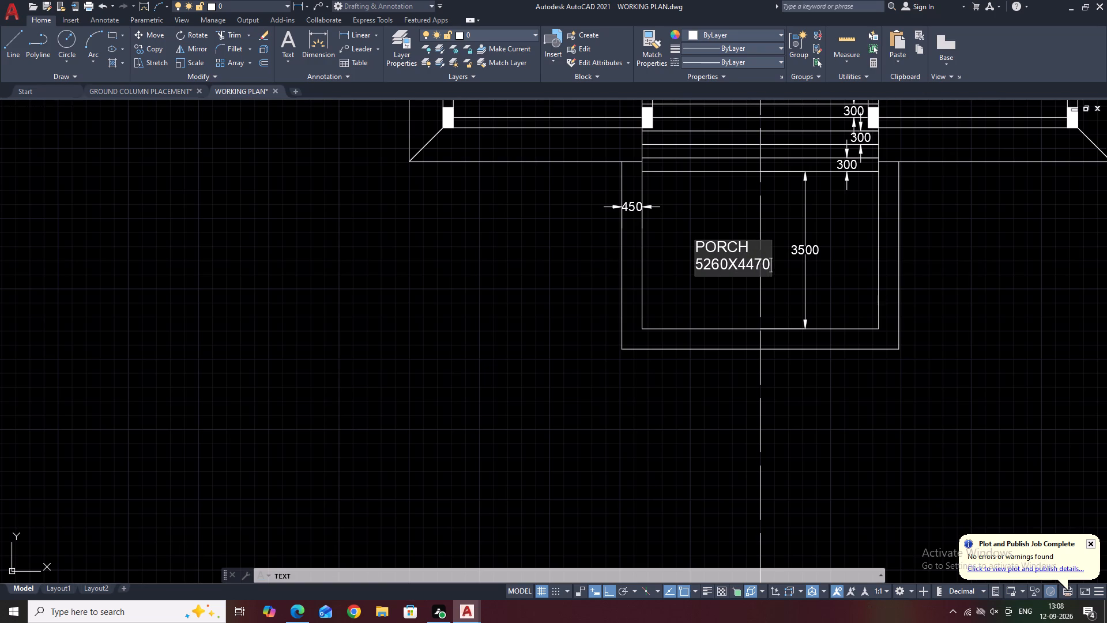
{"action": "left_click", "coordinate": [933, 363]}
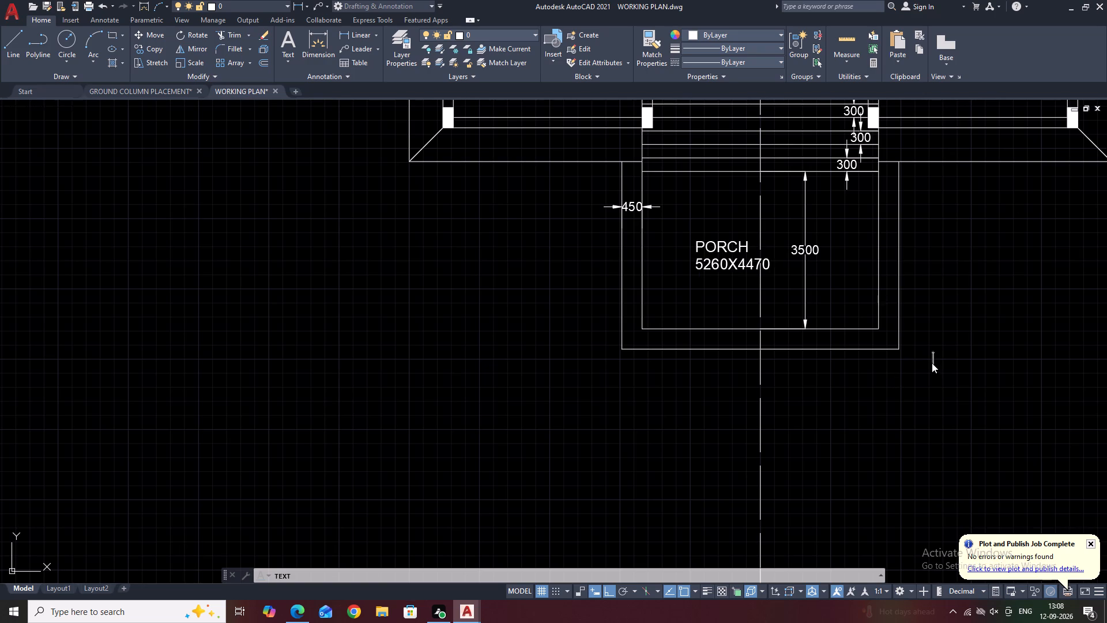
{"action": "middle_click_drag", "start_coordinate": [956, 287], "coordinate": [734, 438]}
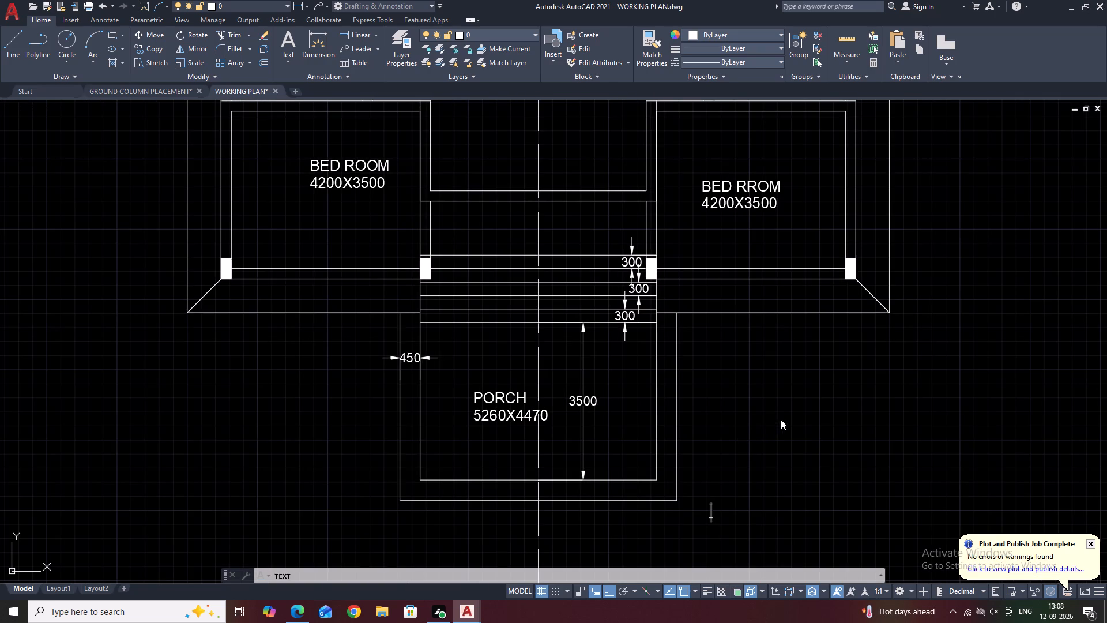
Add the label VERANDAH 1200 WIDE in the strip between the drawing room and the entrance steps.
{"action": "middle_click_drag", "start_coordinate": [480, 304], "coordinate": [691, 384]}
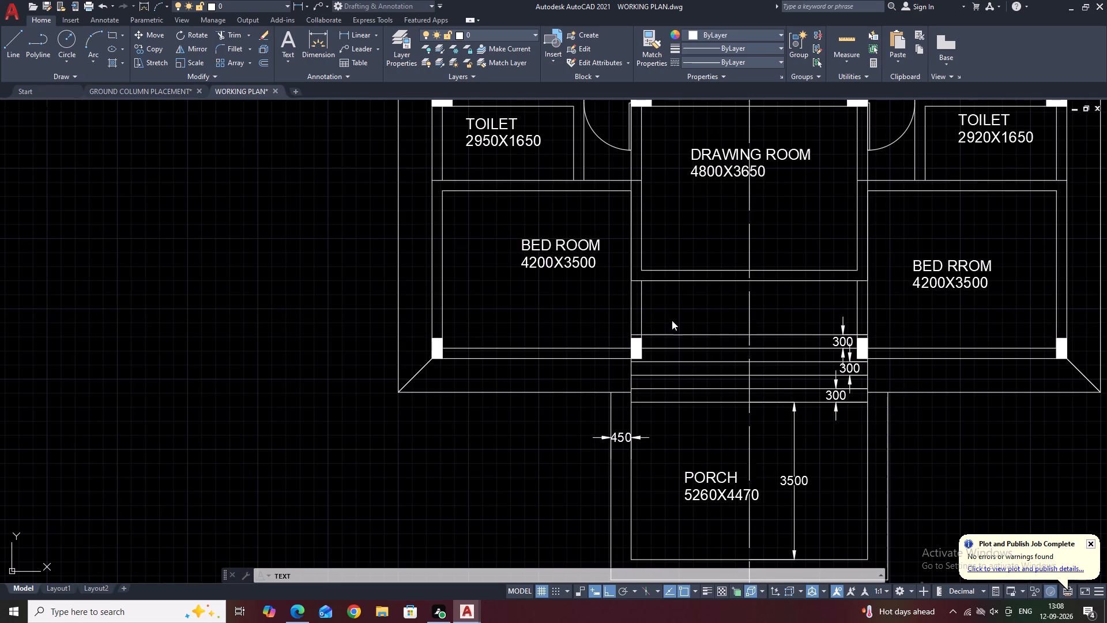
{"action": "left_click", "coordinate": [703, 318]}
{"action": "left_click", "coordinate": [657, 318]}
{"action": "type", "text": "VERANDA"}
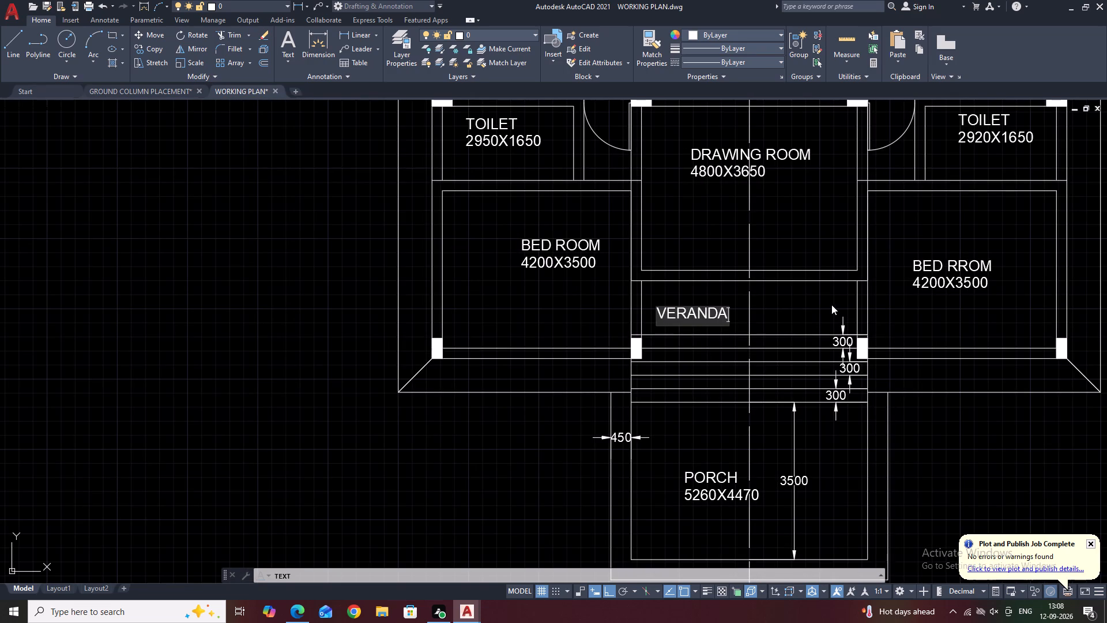
{"action": "key", "text": "h"}
{"action": "key", "text": "space"}
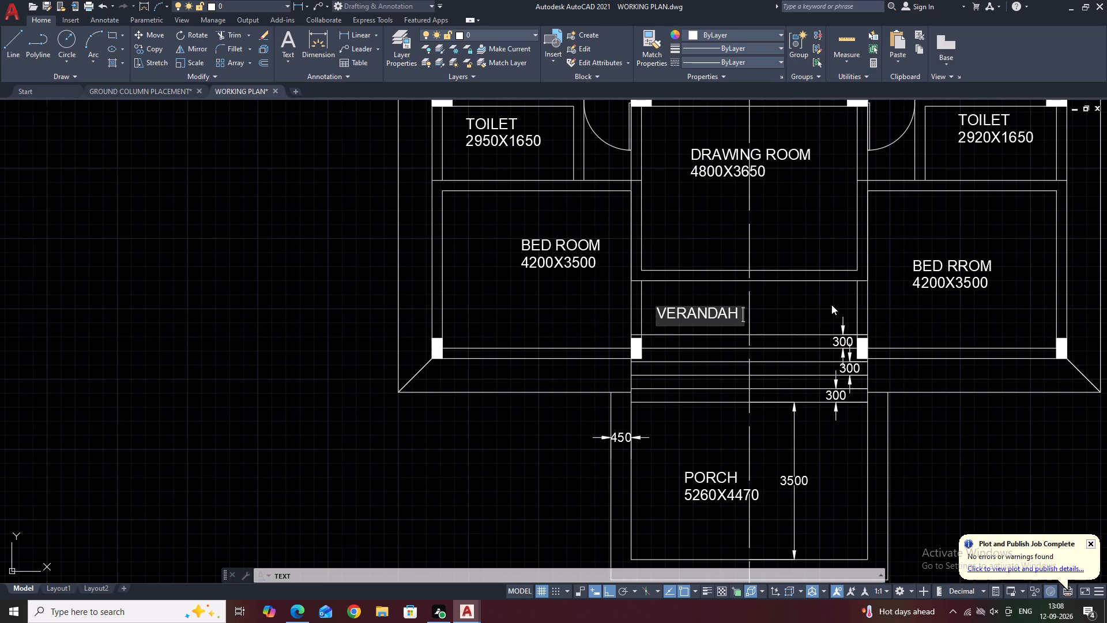
{"action": "type", "text": "1200 WIDE"}
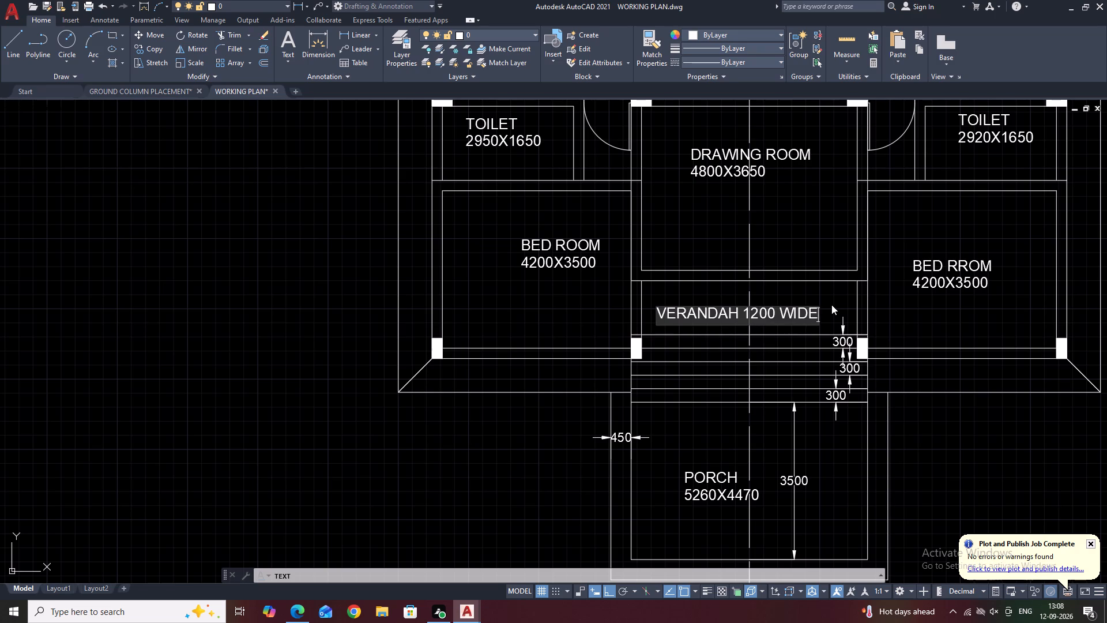
Add the label OPEN PLAT FORM 1000 WIDE in the dashed strip above the kitchen along the plan's upper edge.
{"action": "middle_click_drag", "start_coordinate": [826, 331], "coordinate": [912, 449]}
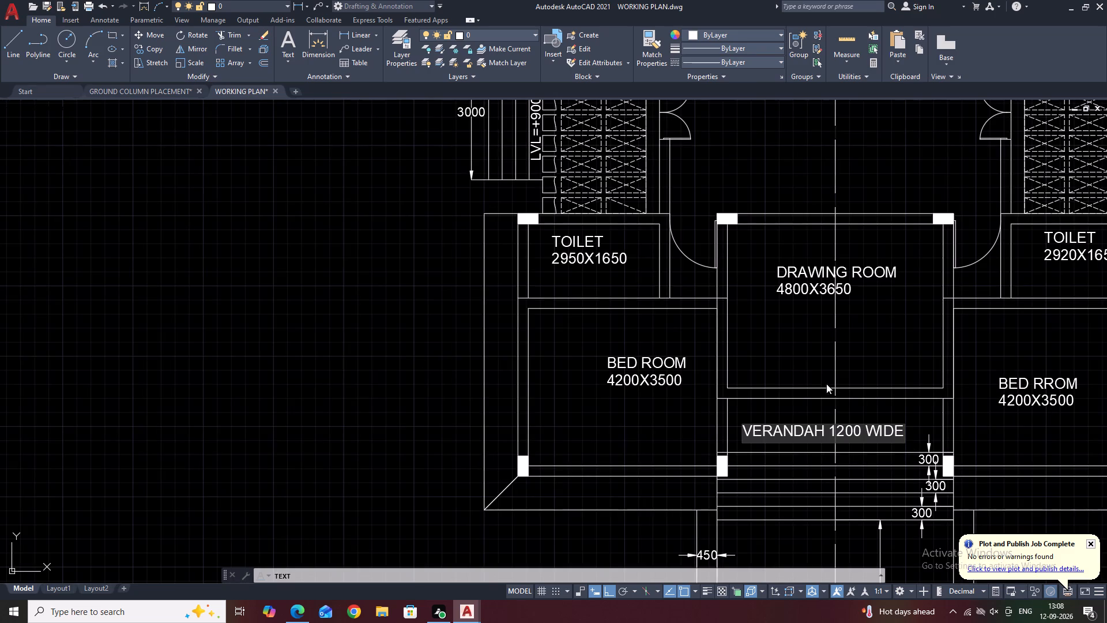
{"action": "middle_click_drag", "start_coordinate": [814, 397], "coordinate": [879, 527]}
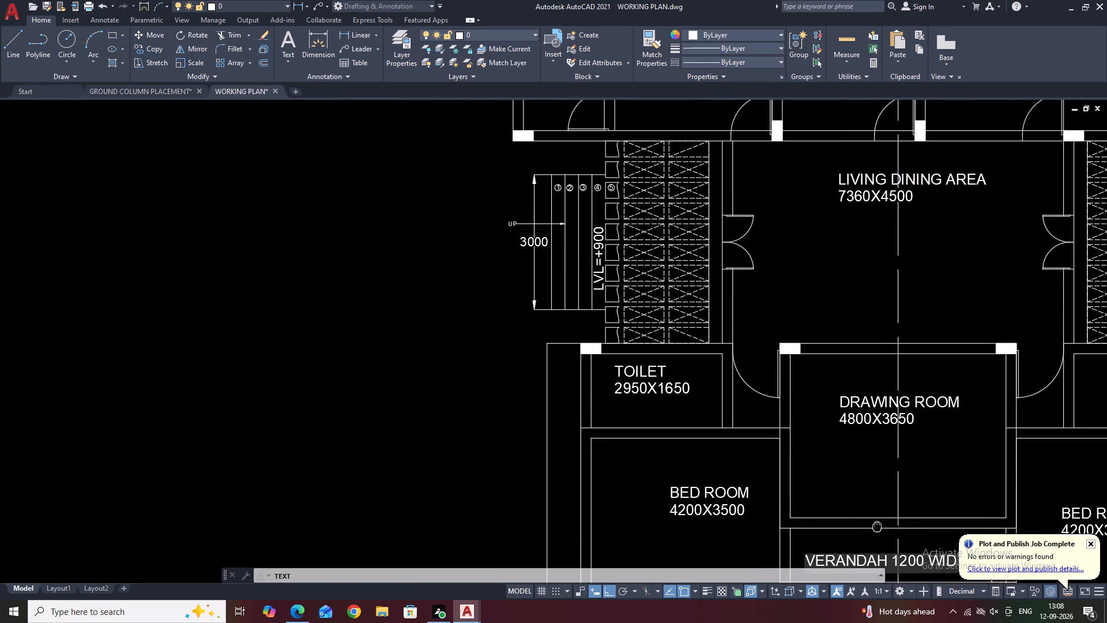
{"action": "middle_click_drag", "start_coordinate": [879, 527], "coordinate": [841, 581]}
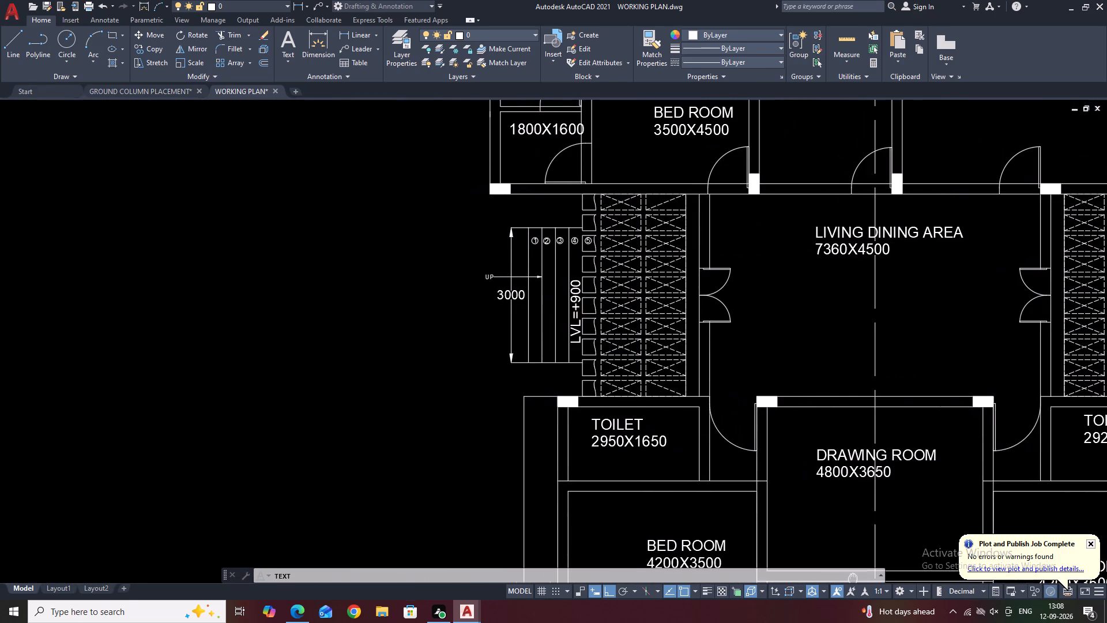
{"action": "middle_click_drag", "start_coordinate": [841, 581], "coordinate": [857, 588]}
{"action": "middle_click_drag", "start_coordinate": [852, 283], "coordinate": [812, 443]}
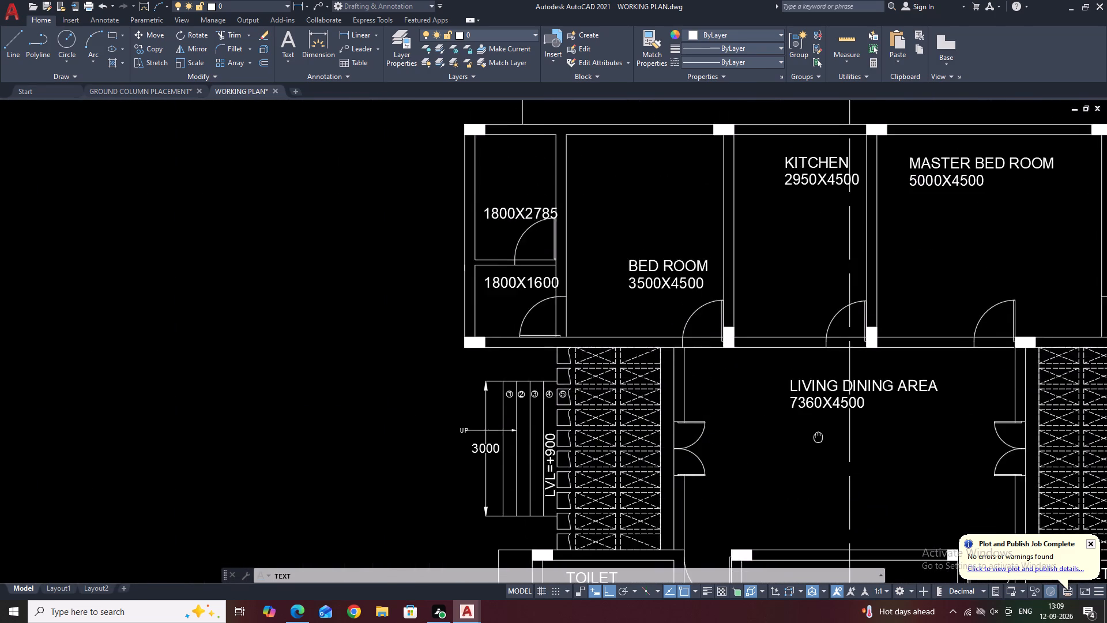
{"action": "middle_click_drag", "start_coordinate": [812, 443], "coordinate": [789, 463]}
{"action": "middle_click_drag", "start_coordinate": [766, 279], "coordinate": [692, 397]}
{"action": "left_click", "coordinate": [691, 264]}
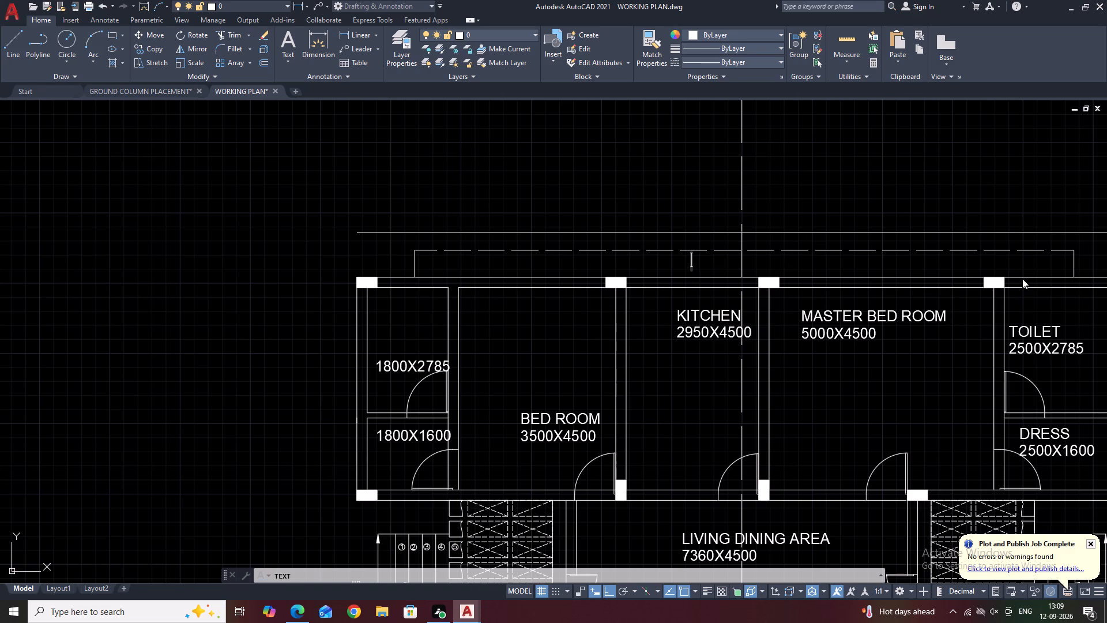
{"action": "type", "text": "OPEN"}
{"action": "key", "text": "space"}
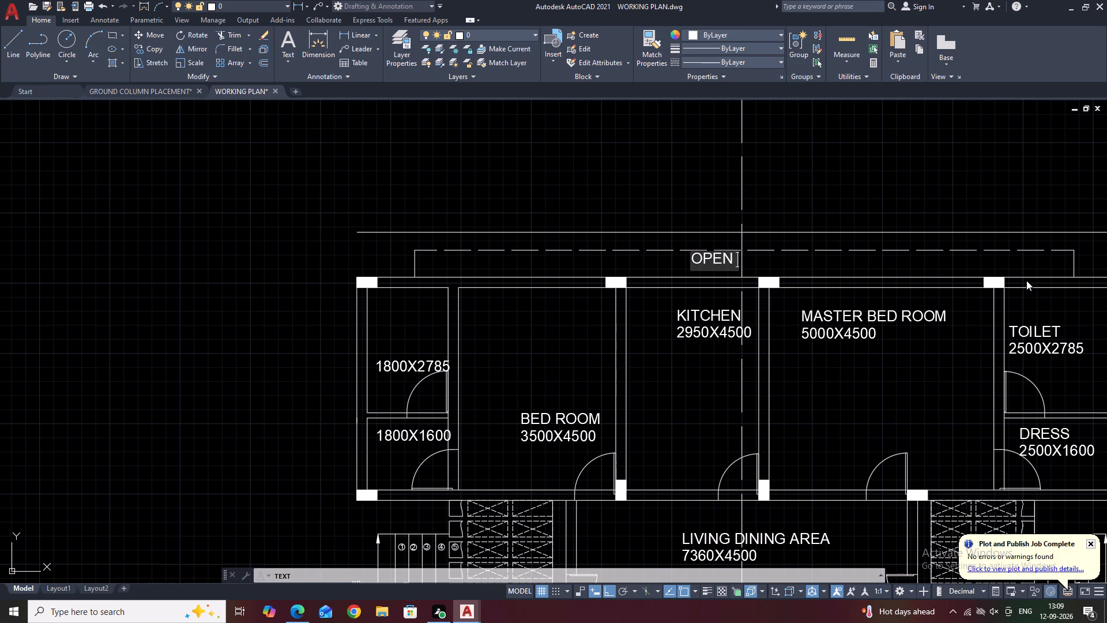
{"action": "type", "text": "PLAN"}
{"action": "key", "text": "BackSpace"}
{"action": "type", "text": "T FORM"}
{"action": "key", "text": "space"}
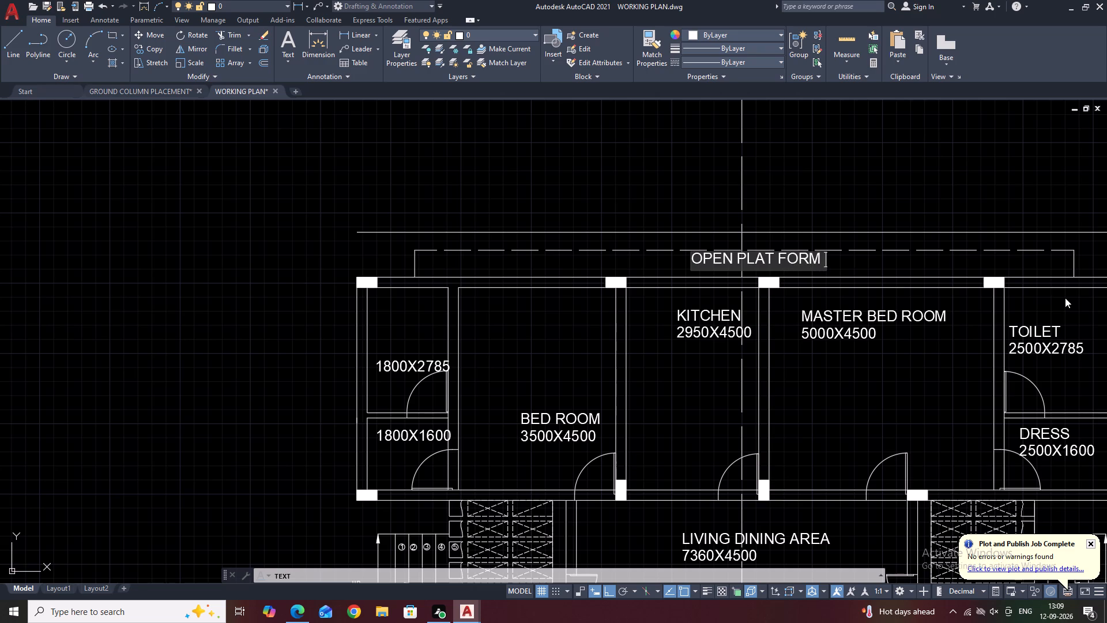
{"action": "type", "text": "1000"}
{"action": "key", "text": "space"}
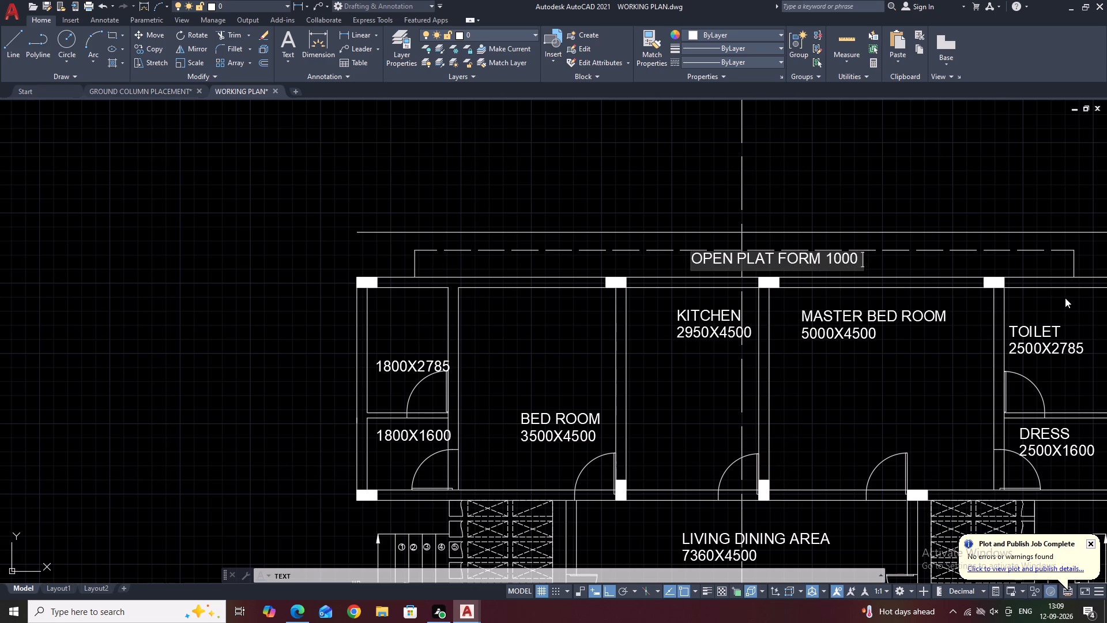
{"action": "type", "text": "WIDE"}
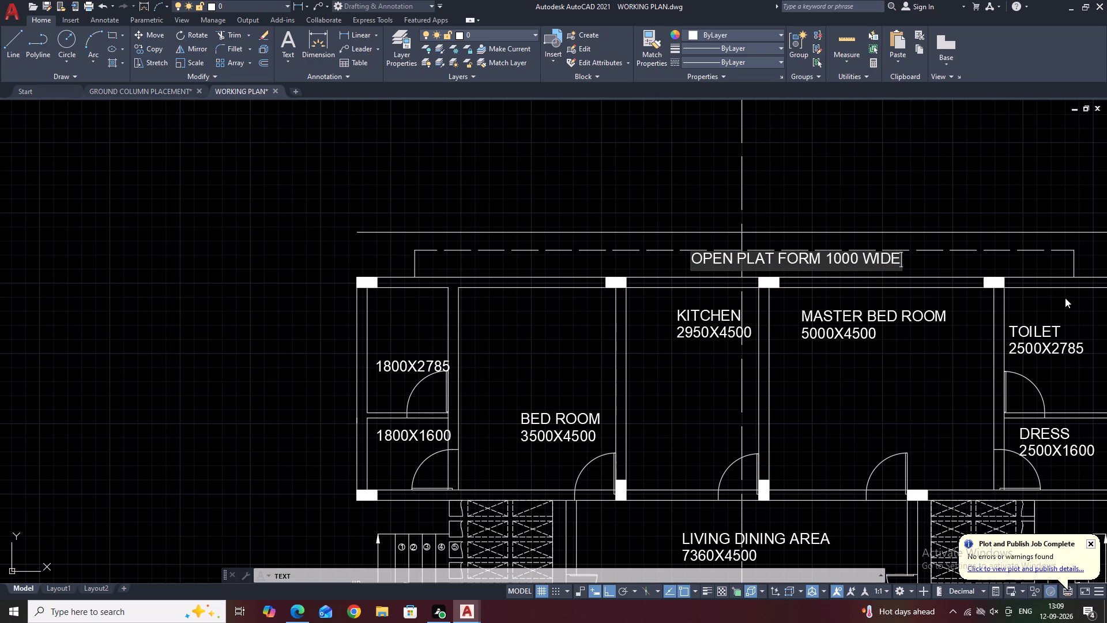
{"action": "left_click", "coordinate": [944, 196]}
{"action": "middle_click_drag", "start_coordinate": [964, 215], "coordinate": [849, 216]}
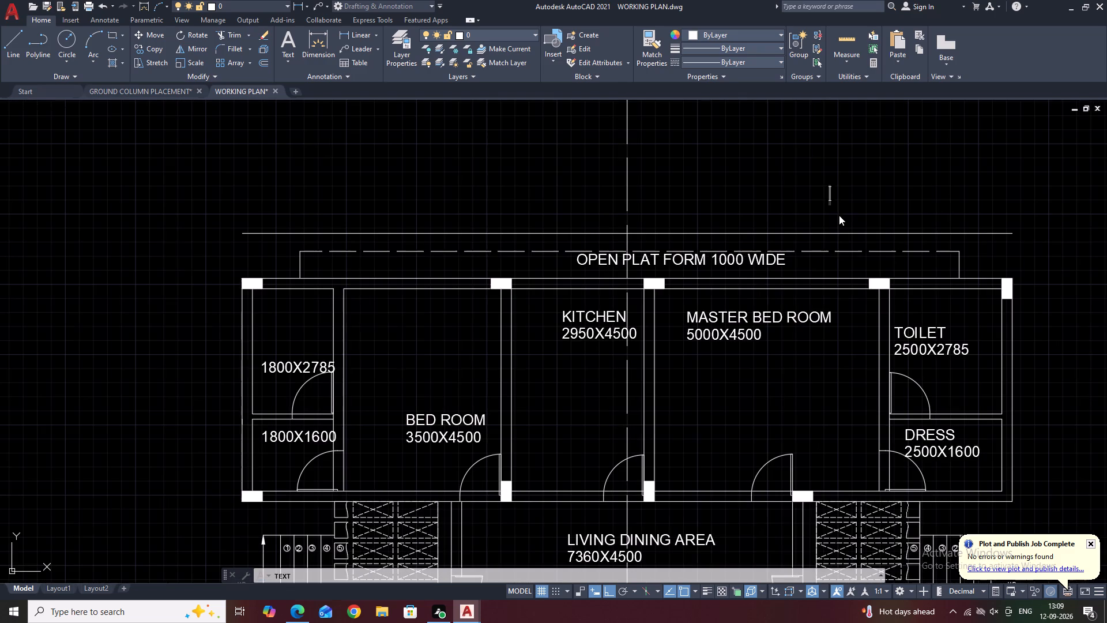
{"action": "key", "text": "space"}
{"action": "left_click", "coordinate": [811, 204]}
{"action": "key", "text": "Escape"}
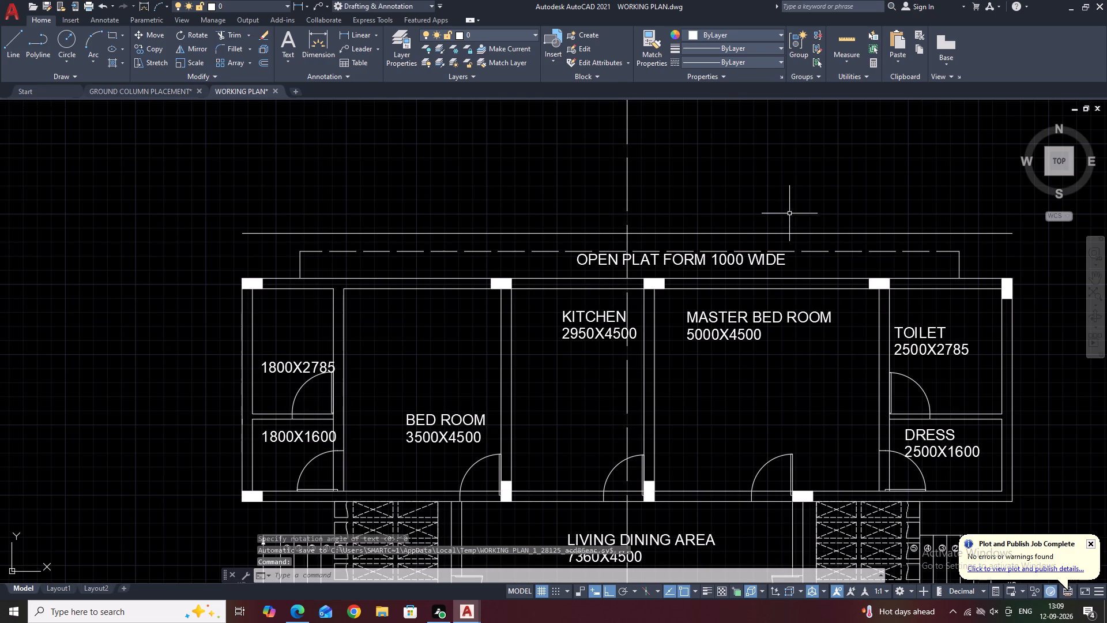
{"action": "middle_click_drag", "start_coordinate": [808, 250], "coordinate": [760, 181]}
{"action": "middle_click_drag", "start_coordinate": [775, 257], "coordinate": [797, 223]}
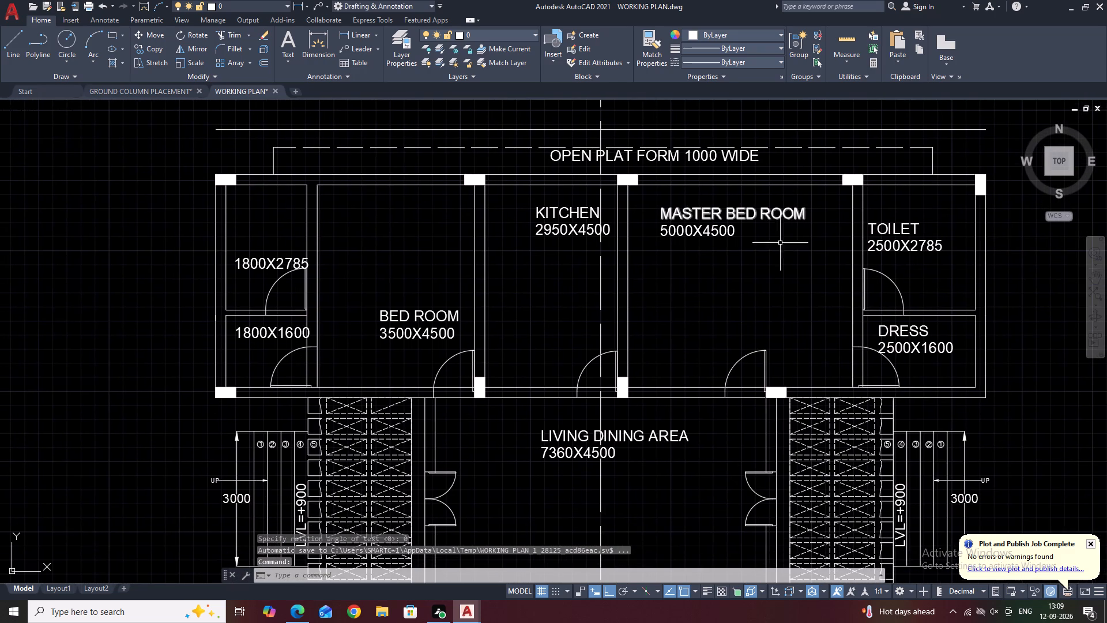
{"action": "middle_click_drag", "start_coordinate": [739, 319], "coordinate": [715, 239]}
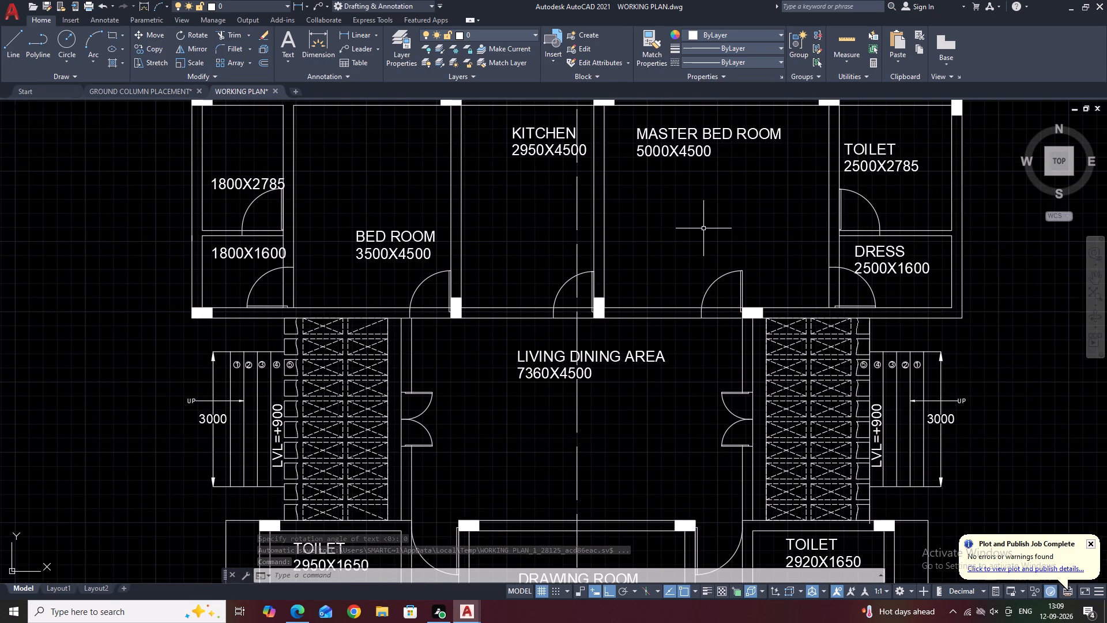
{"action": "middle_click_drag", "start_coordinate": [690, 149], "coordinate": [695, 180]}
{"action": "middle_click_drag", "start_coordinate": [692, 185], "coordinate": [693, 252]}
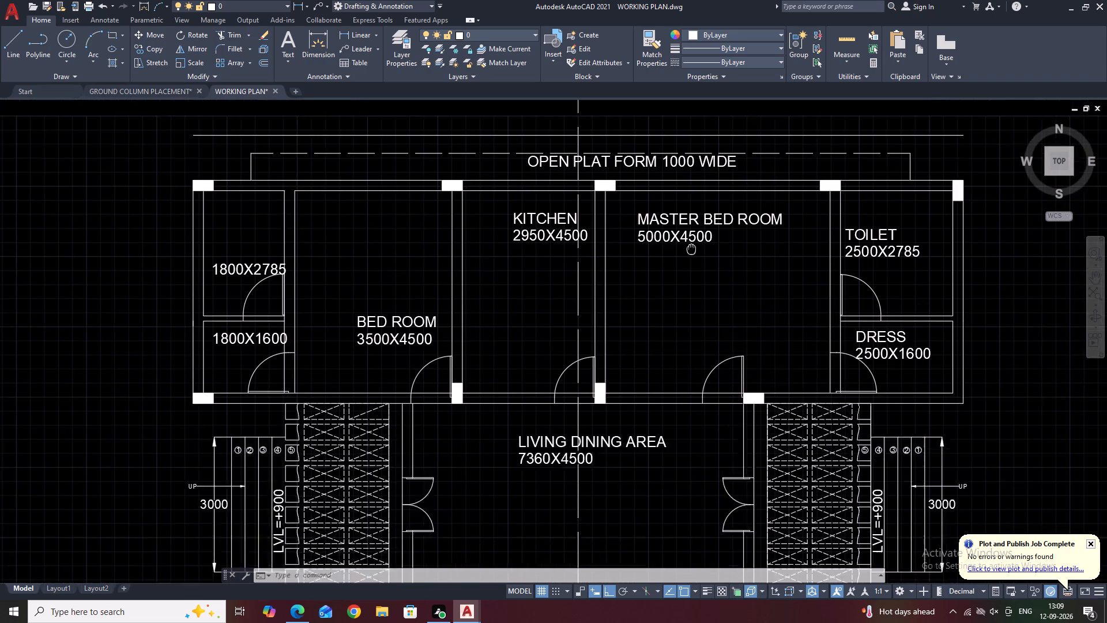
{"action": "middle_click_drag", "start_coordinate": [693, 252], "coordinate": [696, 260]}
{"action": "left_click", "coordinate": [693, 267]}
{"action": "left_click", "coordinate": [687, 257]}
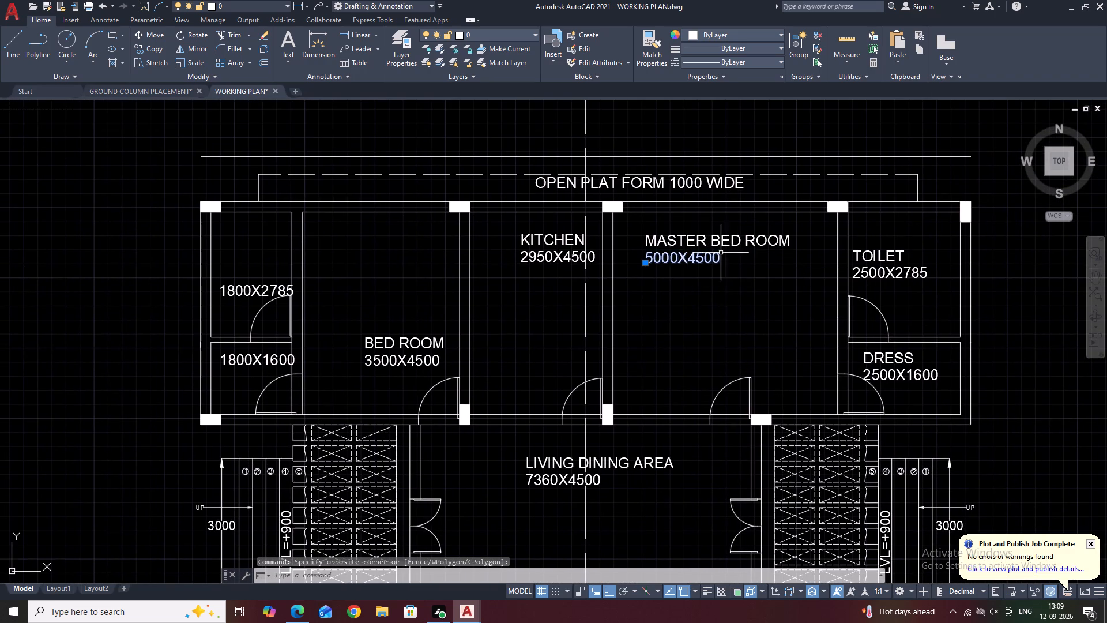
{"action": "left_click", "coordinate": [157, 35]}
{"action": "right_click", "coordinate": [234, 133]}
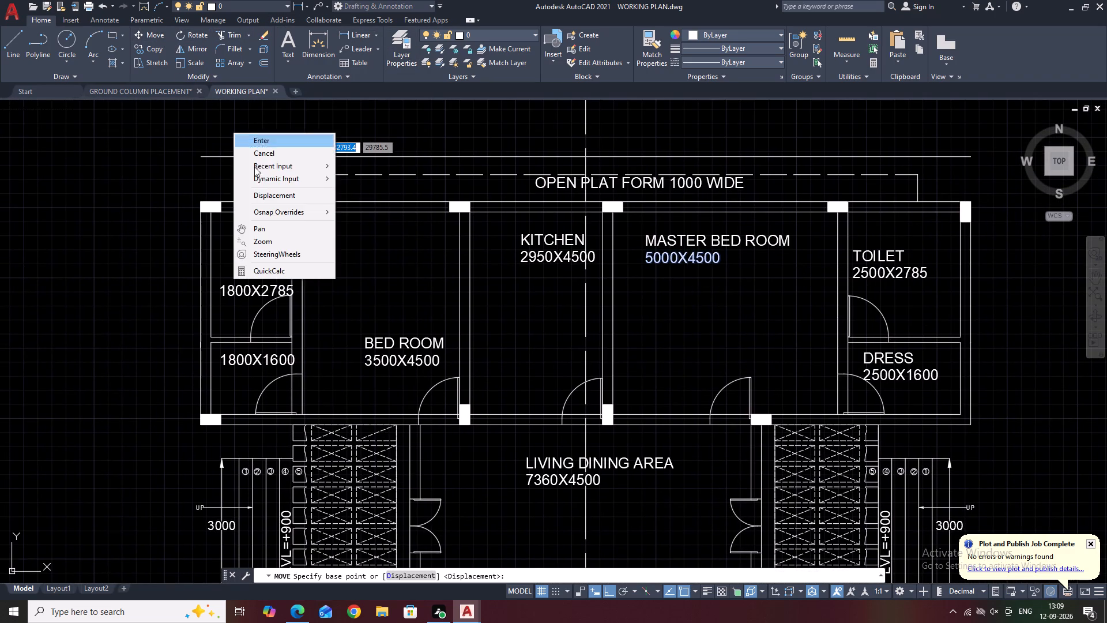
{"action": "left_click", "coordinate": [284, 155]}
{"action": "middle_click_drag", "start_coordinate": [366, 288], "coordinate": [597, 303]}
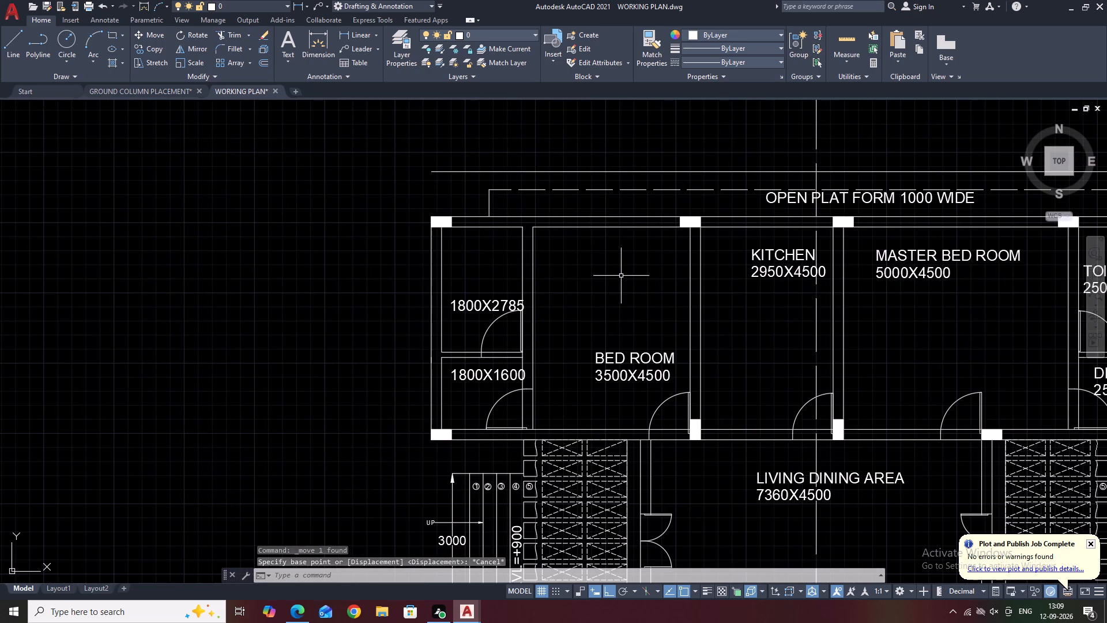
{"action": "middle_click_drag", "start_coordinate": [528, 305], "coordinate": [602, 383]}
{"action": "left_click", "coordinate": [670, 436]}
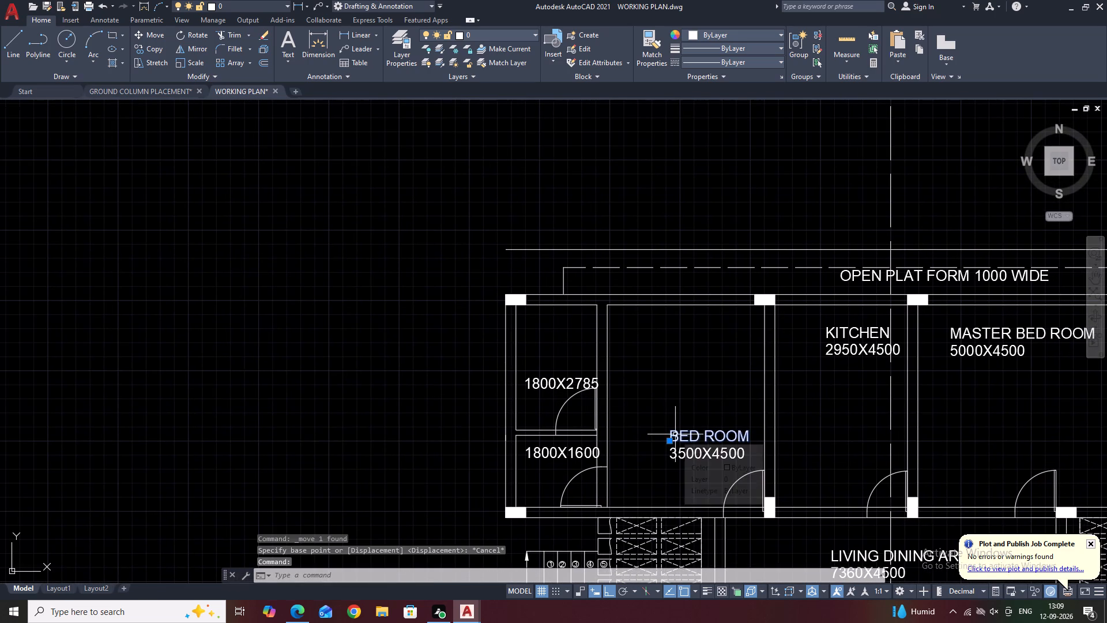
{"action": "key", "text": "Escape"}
Copy the TOILET label from the 2920X1650 room to above the 1800X2785 text in the plan's upper-left room, with Ortho off.
{"action": "middle_click_drag", "start_coordinate": [818, 396], "coordinate": [622, 282]}
{"action": "middle_click_drag", "start_coordinate": [744, 466], "coordinate": [778, 392]}
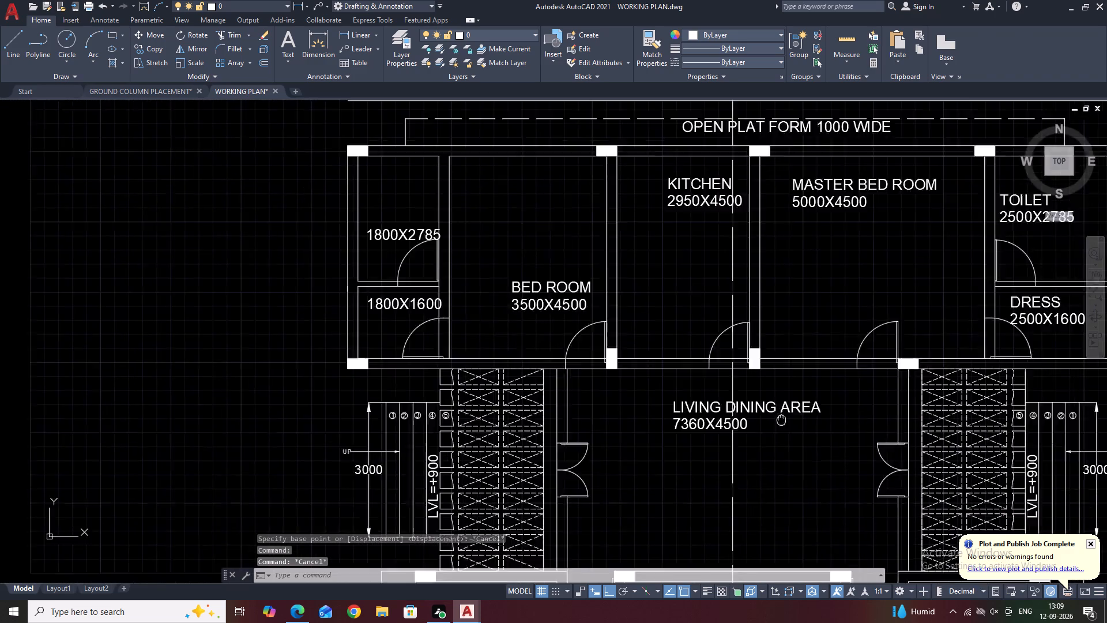
{"action": "middle_click_drag", "start_coordinate": [778, 392], "coordinate": [759, 343]}
{"action": "middle_click_drag", "start_coordinate": [777, 447], "coordinate": [710, 358]}
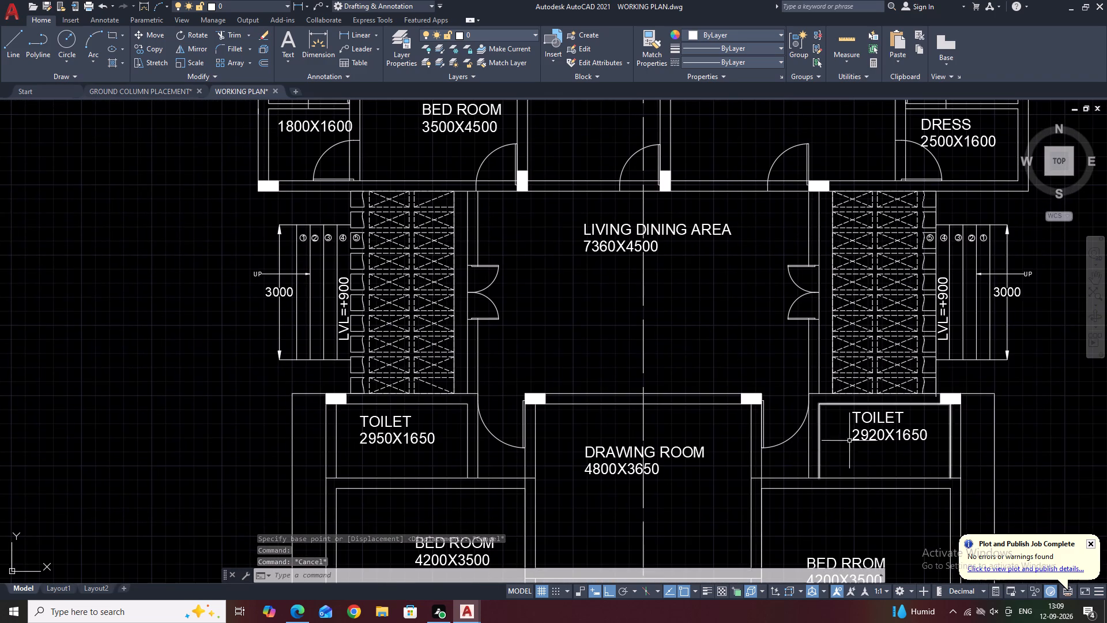
{"action": "left_click", "coordinate": [882, 420]}
{"action": "middle_click_drag", "start_coordinate": [912, 422], "coordinate": [873, 431]}
{"action": "left_click", "coordinate": [848, 430]}
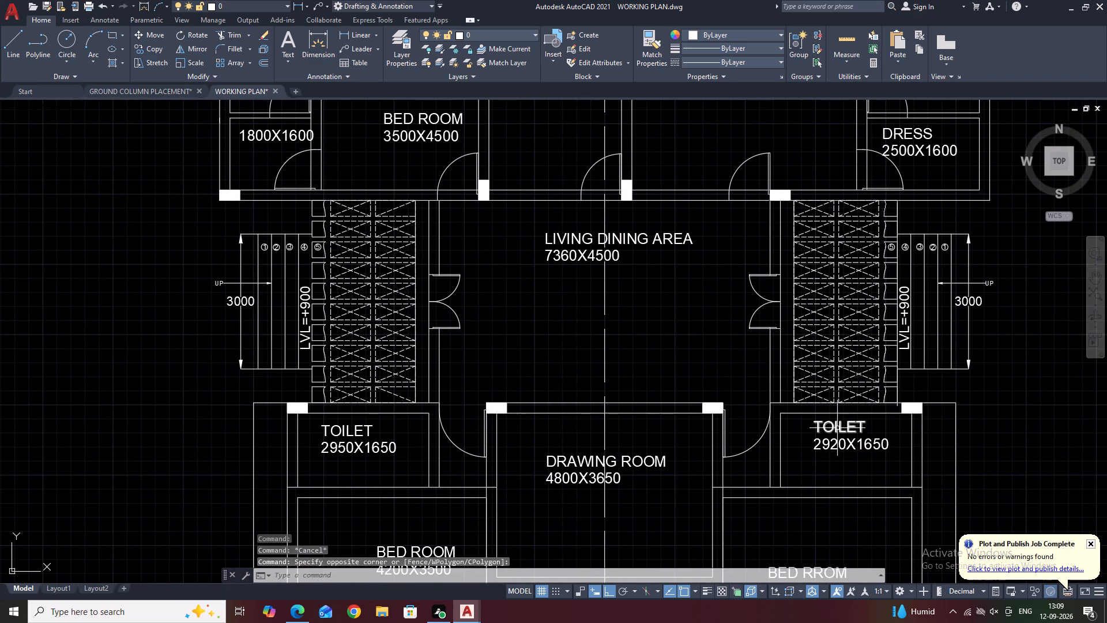
{"action": "left_click", "coordinate": [837, 428]}
{"action": "type", "text": "CO"}
{"action": "key", "text": "space"}
{"action": "left_click", "coordinate": [829, 428]}
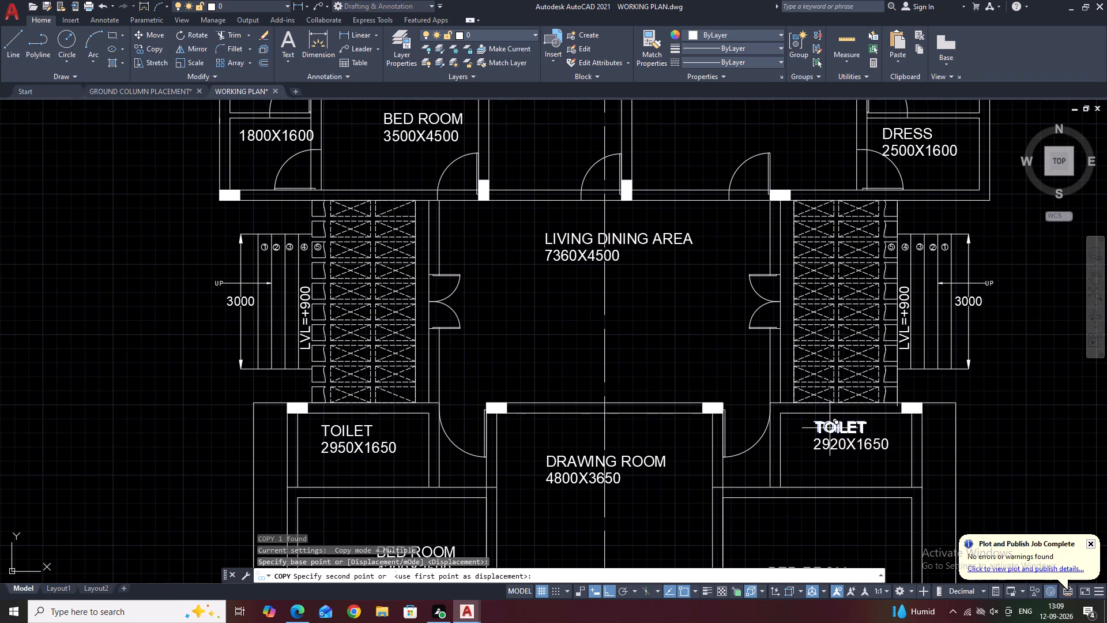
{"action": "scroll", "coordinate": [762, 385], "scroll_direction": "down", "scroll_amount": 3}
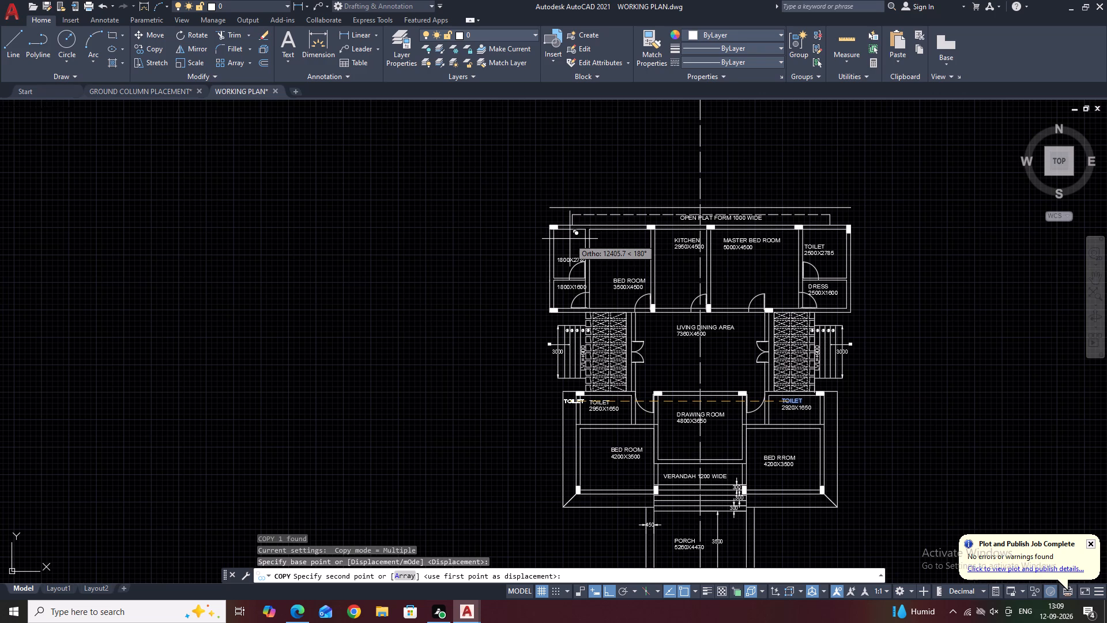
{"action": "key", "text": "F8"}
{"action": "left_click", "coordinate": [567, 250]}
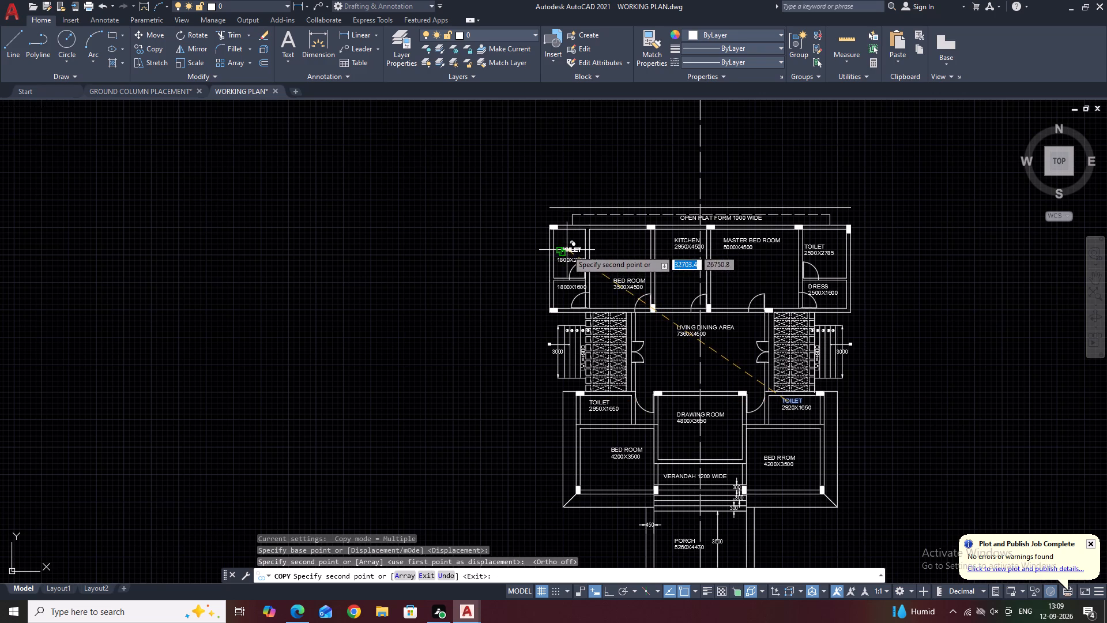
{"action": "key", "text": "space"}
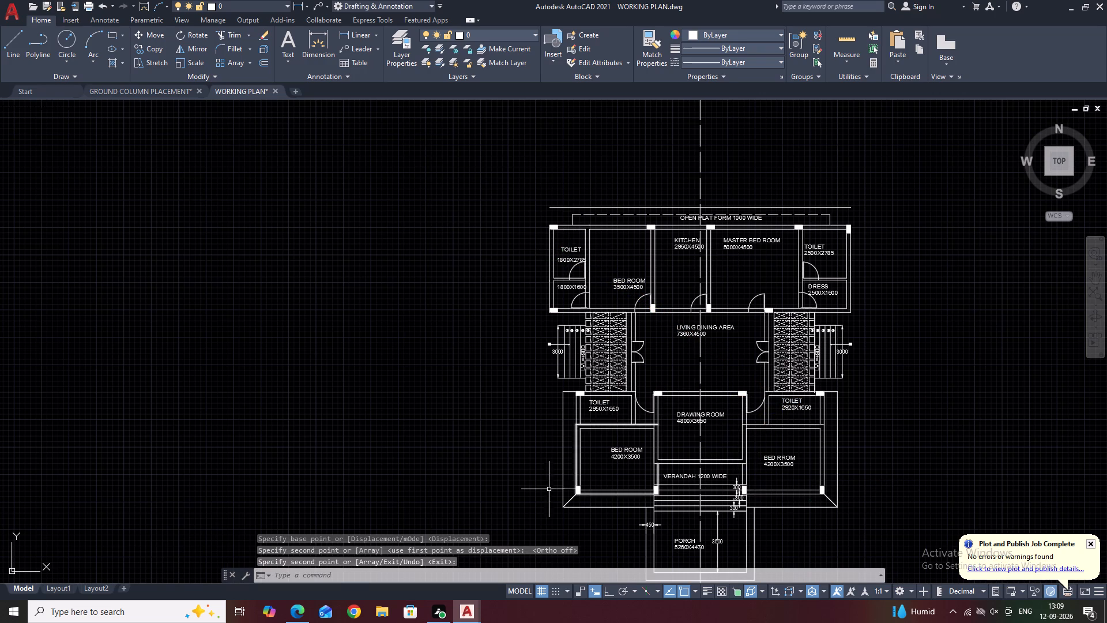
Copy the DRESS label from the 2500X1600 room into the small 1800X1600 room below the plan's upper-left toilet.
{"action": "middle_click_drag", "start_coordinate": [803, 458], "coordinate": [725, 524]}
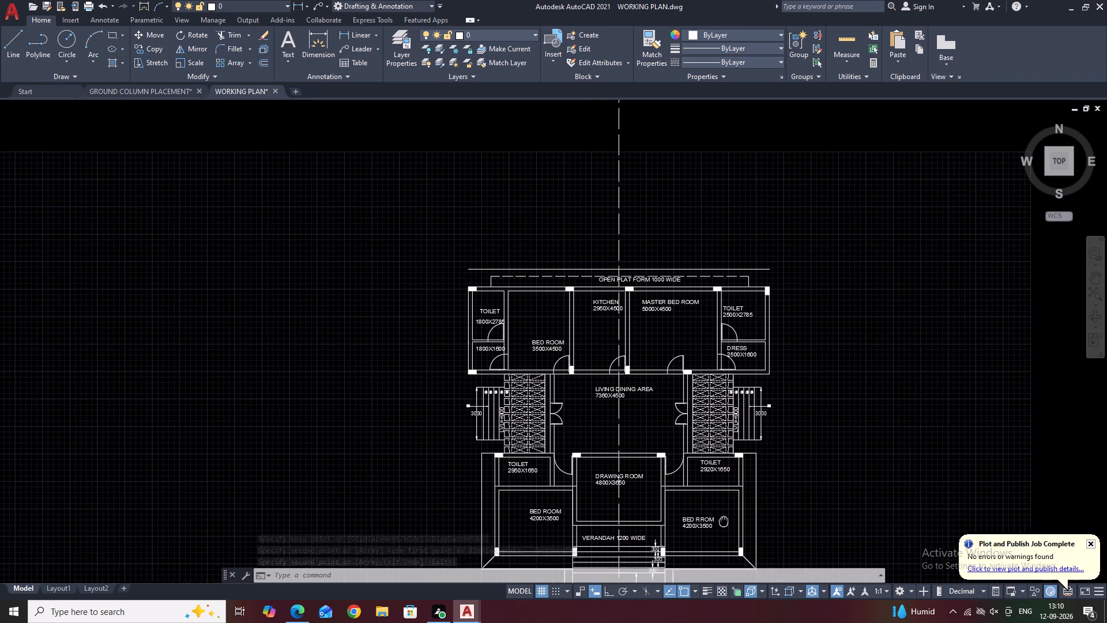
{"action": "middle_click_drag", "start_coordinate": [725, 524], "coordinate": [747, 539]}
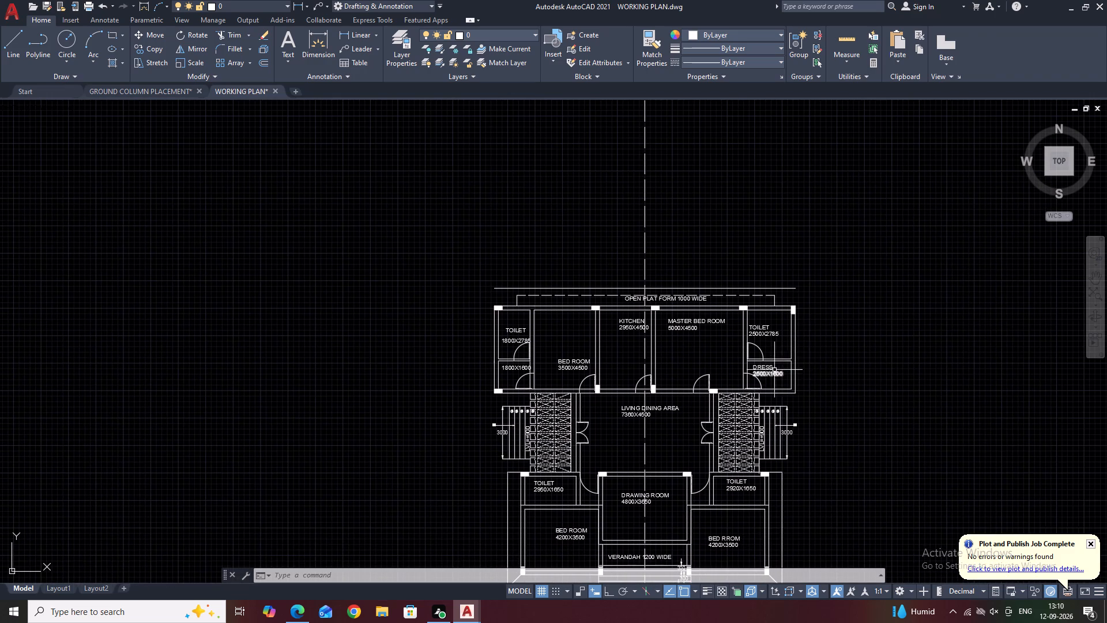
{"action": "scroll", "coordinate": [771, 369], "scroll_direction": "up", "scroll_amount": 2}
{"action": "left_click", "coordinate": [772, 365]}
{"action": "type", "text": "CO"}
{"action": "key", "text": "space"}
{"action": "left_click", "coordinate": [774, 365]}
{"action": "middle_click_drag", "start_coordinate": [27, 344], "coordinate": [339, 352]}
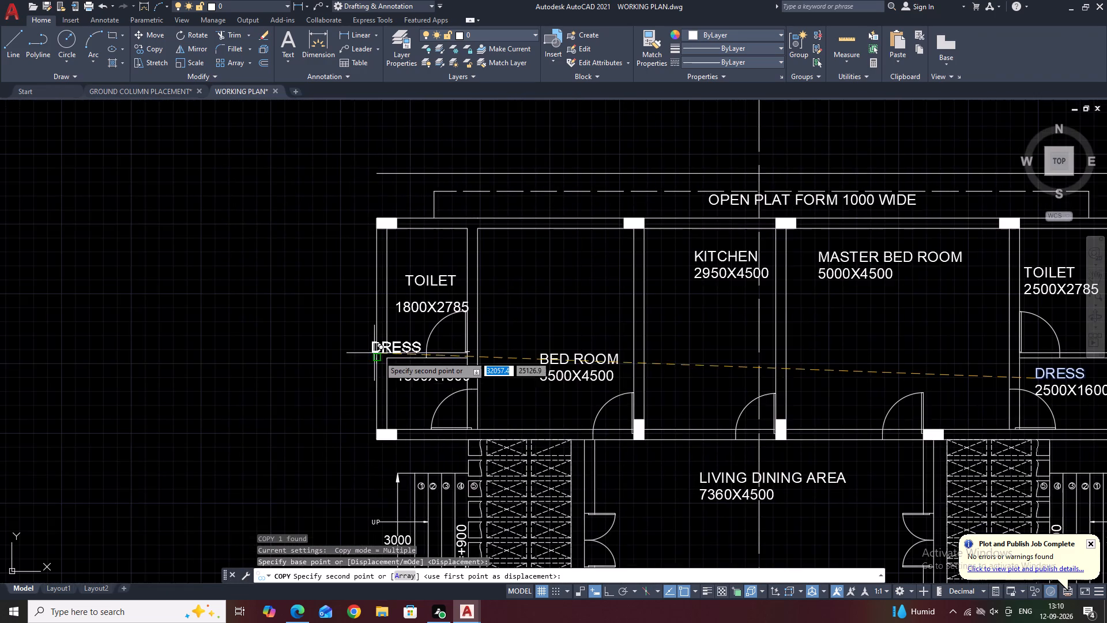
{"action": "scroll", "coordinate": [392, 371], "scroll_direction": "up", "scroll_amount": 2}
{"action": "left_click", "coordinate": [400, 363]}
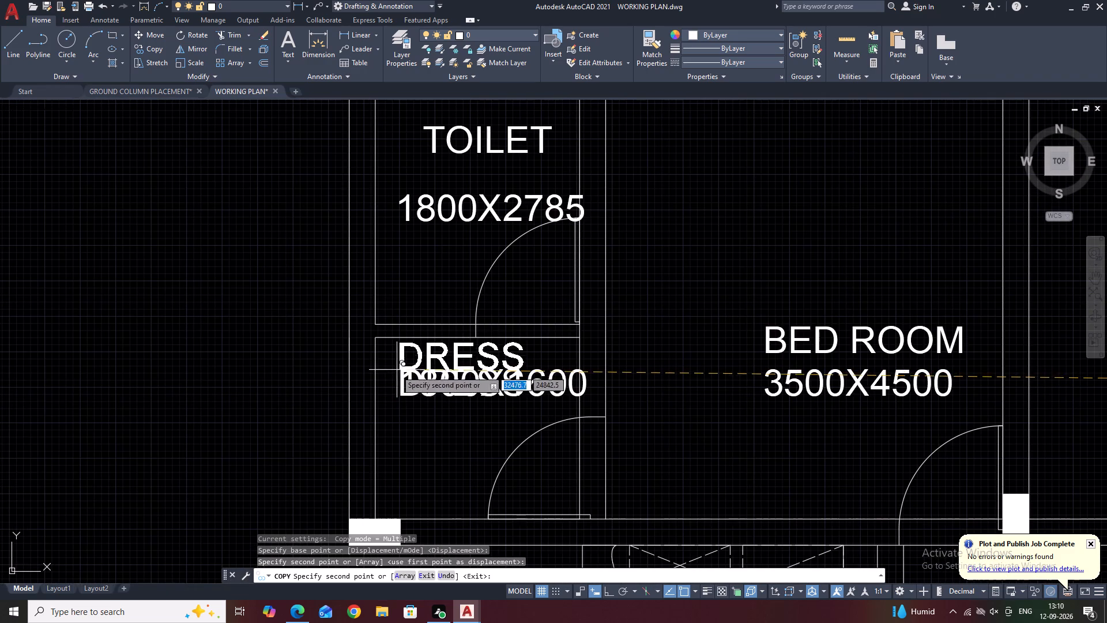
{"action": "key", "text": "Escape"}
Move the 1800X1600 size text down and slightly left so it sits beneath the DRESS label in the upper-left dressing room.
{"action": "left_click", "coordinate": [537, 373]}
{"action": "type", "text": "M"}
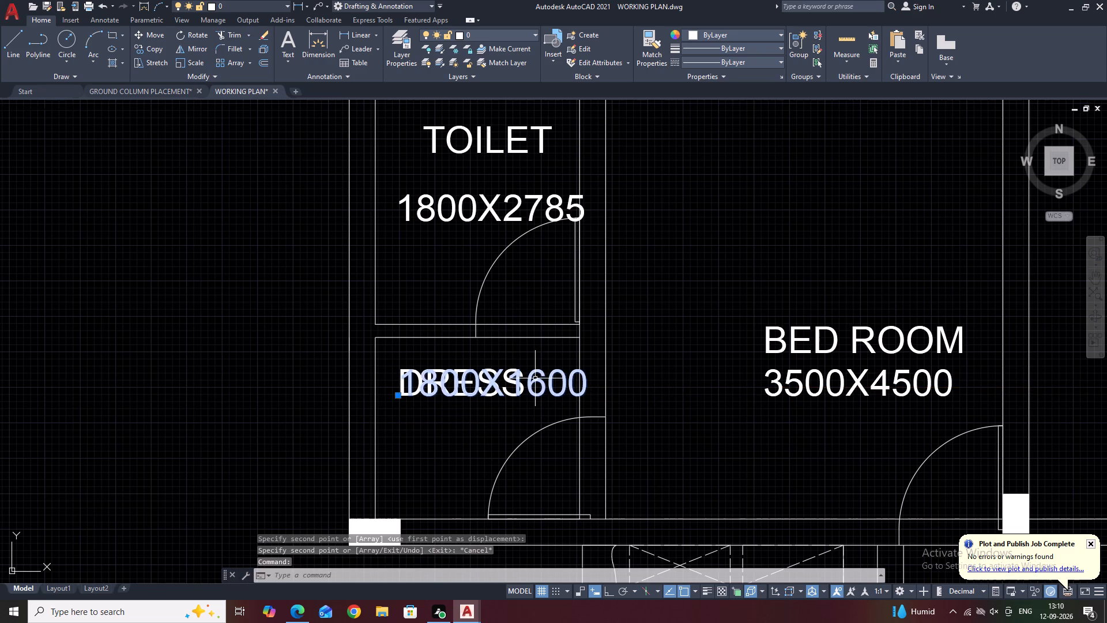
{"action": "key", "text": "space"}
{"action": "left_click", "coordinate": [535, 378]}
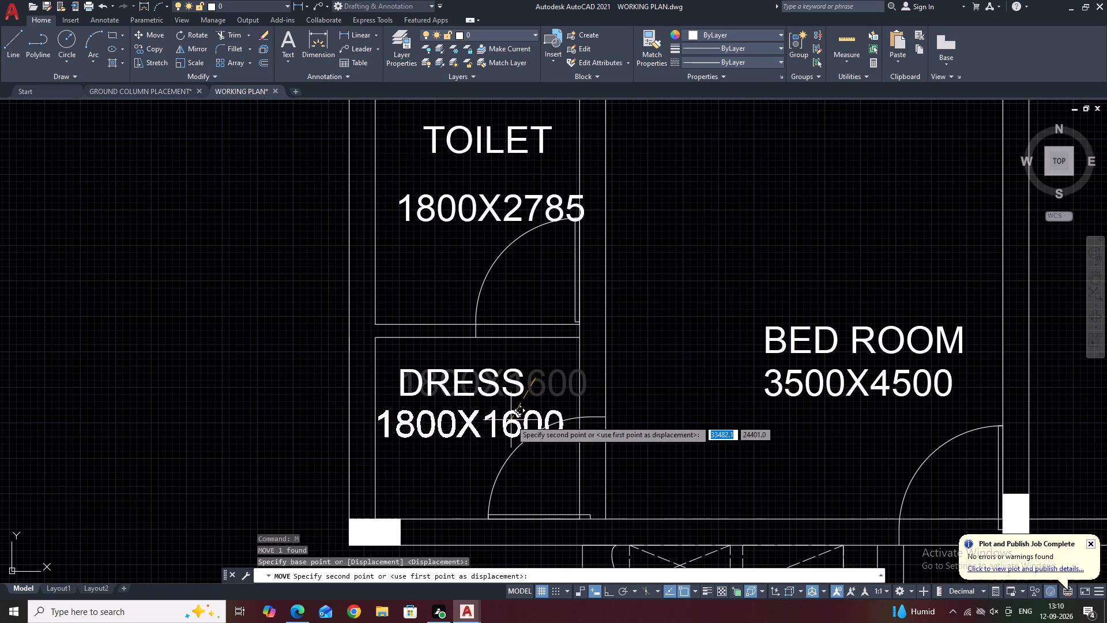
{"action": "left_click", "coordinate": [511, 420]}
Set the text height to 100 for the room, verandah and porch labels and sizes, excluding OPEN PLAT FORM and the 2950X1650 toilet.
{"action": "scroll", "coordinate": [589, 373], "scroll_direction": "down", "scroll_amount": 2}
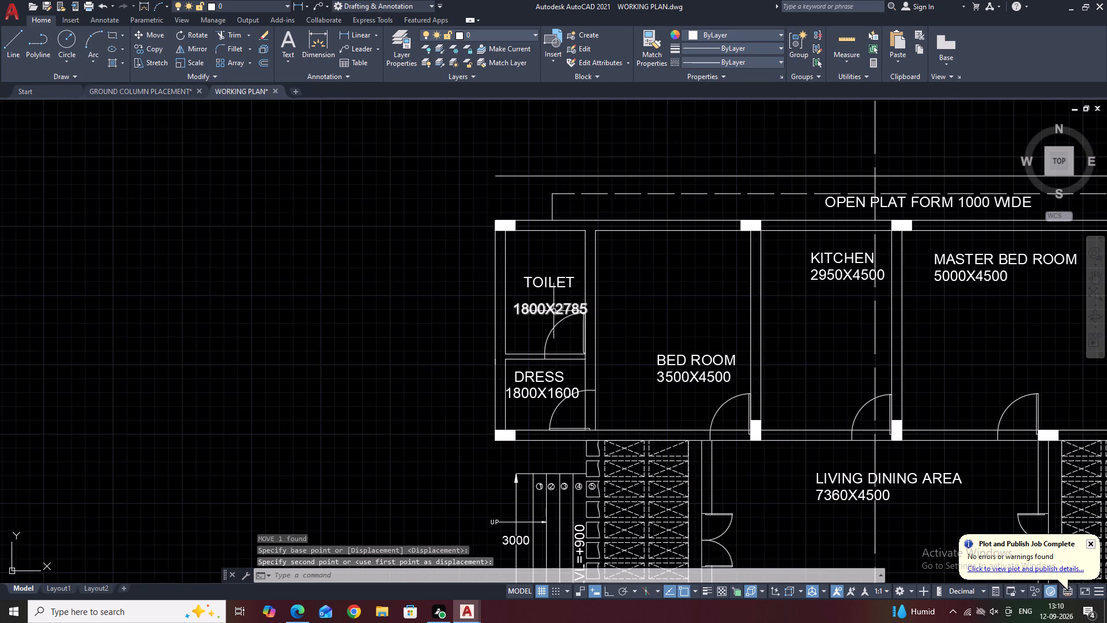
{"action": "scroll", "coordinate": [553, 311], "scroll_direction": "up", "scroll_amount": 2}
{"action": "left_click", "coordinate": [559, 221]}
{"action": "left_click", "coordinate": [510, 305]}
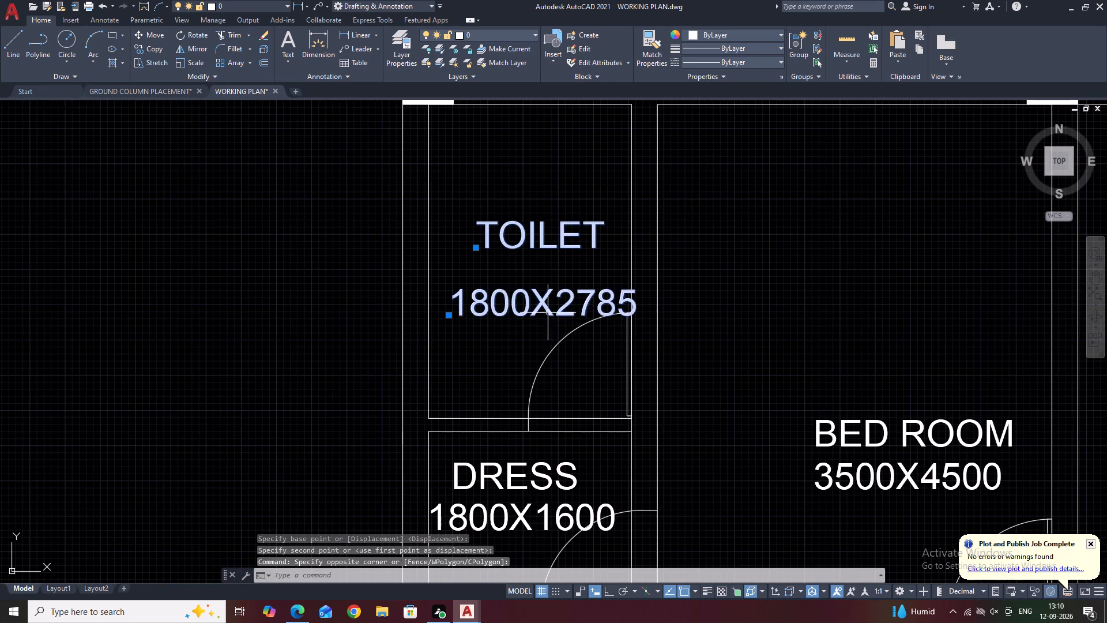
{"action": "scroll", "coordinate": [600, 295], "scroll_direction": "down", "scroll_amount": 2}
{"action": "left_click", "coordinate": [725, 375]}
{"action": "left_click_drag", "start_coordinate": [691, 318], "coordinate": [689, 310]}
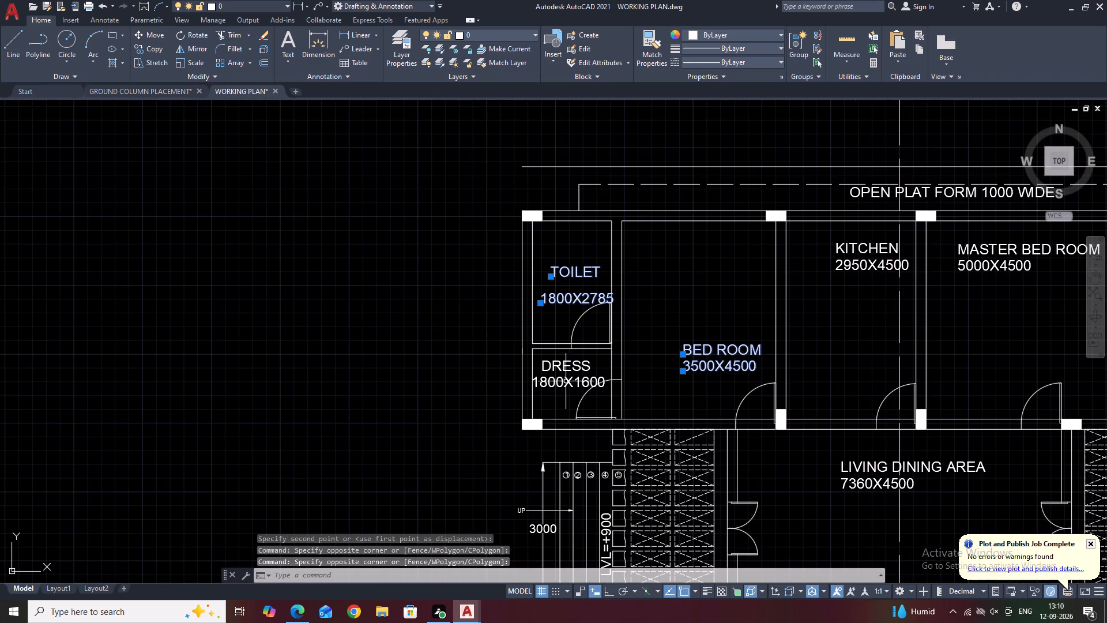
{"action": "left_click_drag", "start_coordinate": [564, 390], "coordinate": [552, 371]}
{"action": "left_click", "coordinate": [546, 360]}
{"action": "left_click_drag", "start_coordinate": [829, 261], "coordinate": [829, 262]}
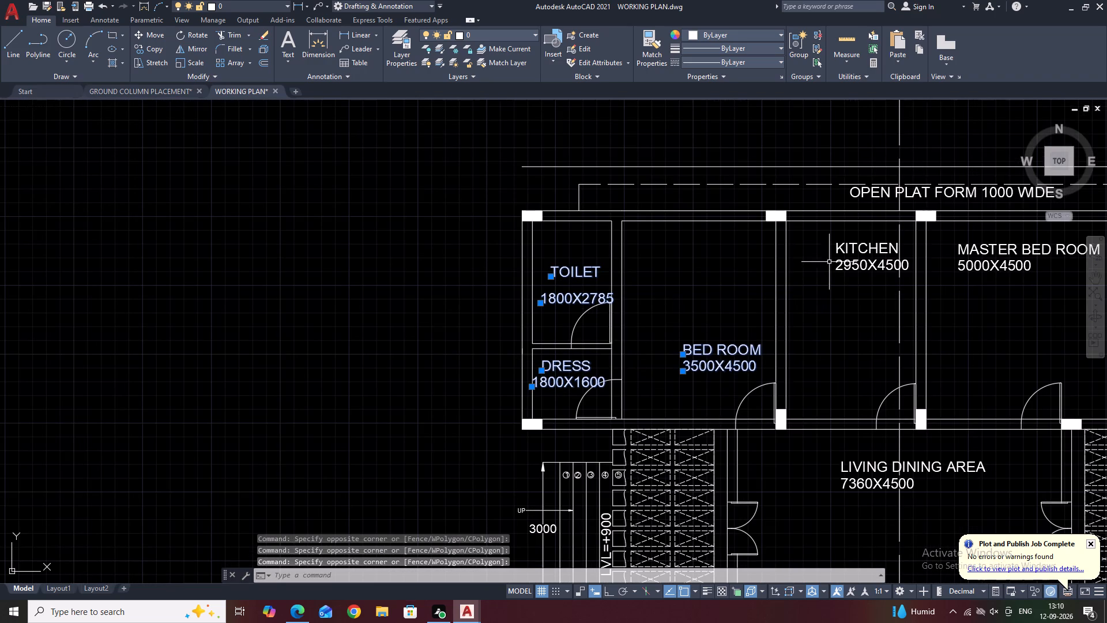
{"action": "left_click_drag", "start_coordinate": [829, 262], "coordinate": [812, 225]}
{"action": "left_click_drag", "start_coordinate": [839, 253], "coordinate": [821, 234]}
{"action": "left_click_drag", "start_coordinate": [845, 281], "coordinate": [826, 253]}
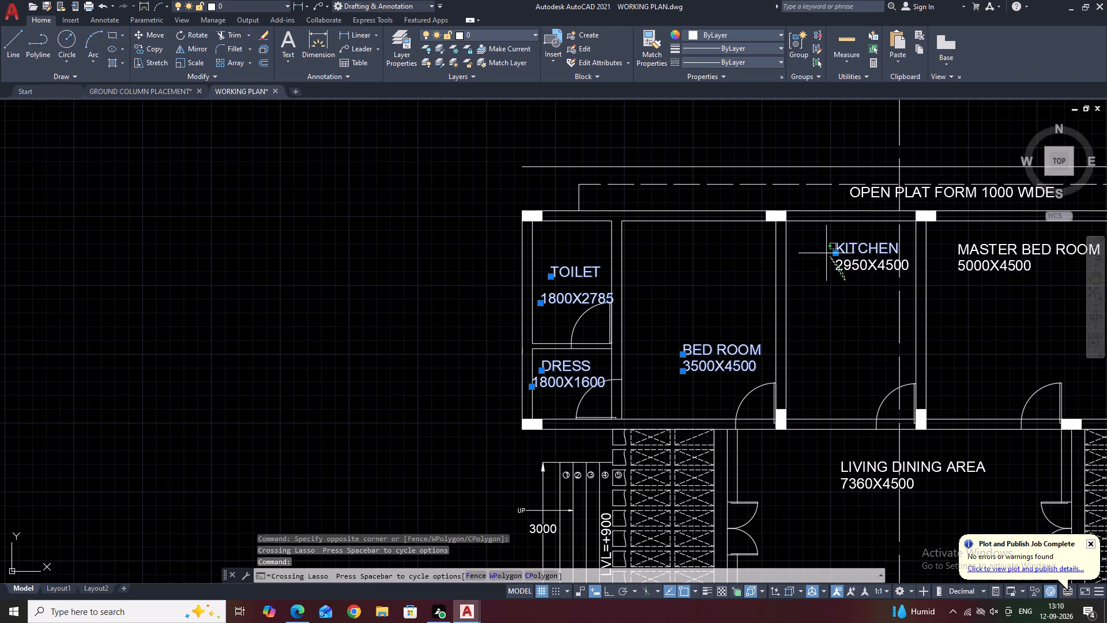
{"action": "left_click_drag", "start_coordinate": [826, 253], "coordinate": [823, 251]}
{"action": "middle_click_drag", "start_coordinate": [871, 310], "coordinate": [611, 240]}
{"action": "left_click_drag", "start_coordinate": [787, 239], "coordinate": [717, 169]}
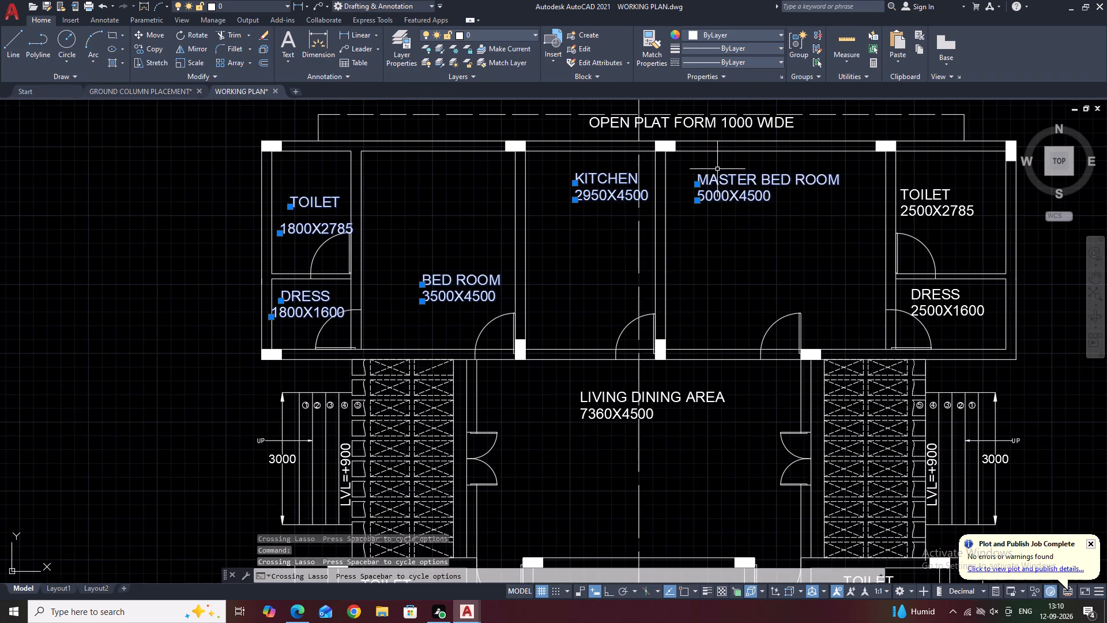
{"action": "middle_click_drag", "start_coordinate": [863, 228], "coordinate": [695, 218]}
{"action": "left_click_drag", "start_coordinate": [797, 211], "coordinate": [758, 166]}
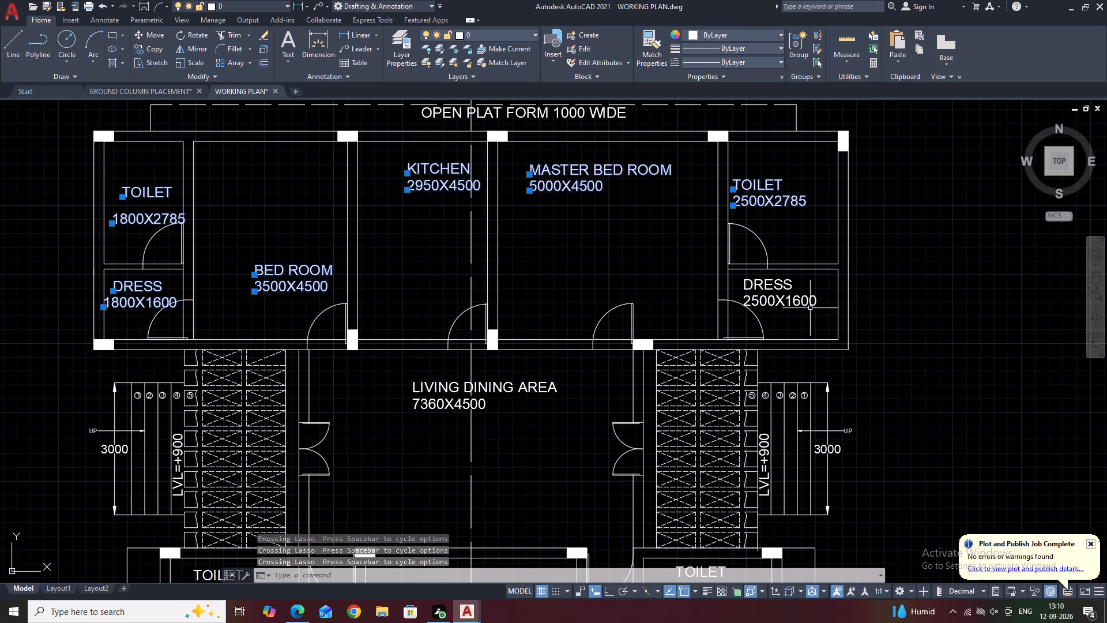
{"action": "left_click_drag", "start_coordinate": [811, 317], "coordinate": [766, 272]}
{"action": "left_click_drag", "start_coordinate": [529, 434], "coordinate": [496, 363]}
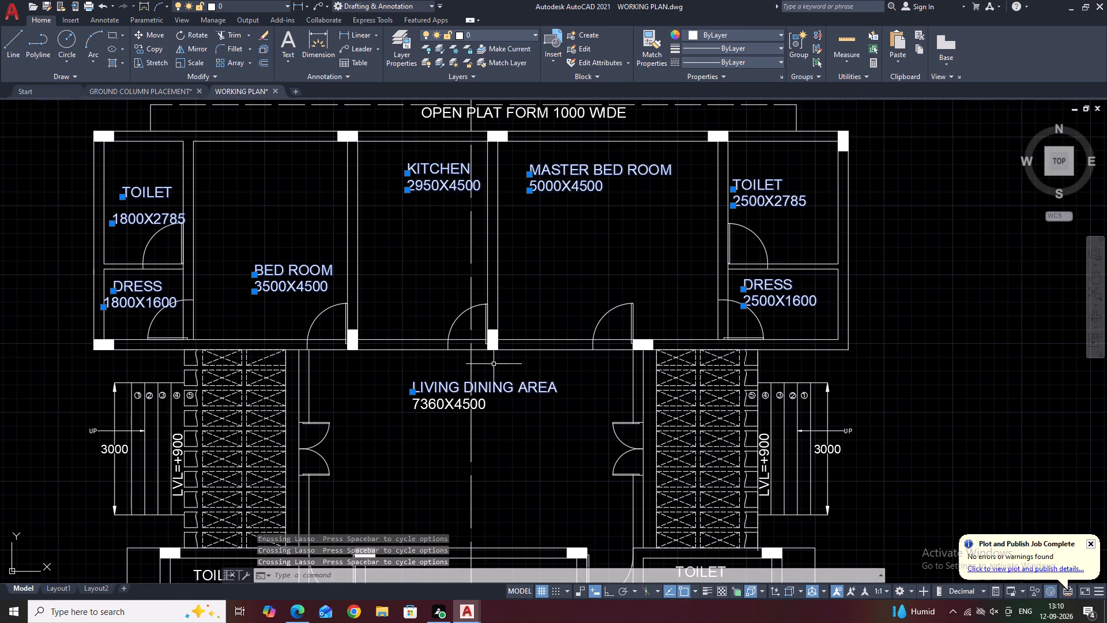
{"action": "left_click", "coordinate": [481, 412]}
{"action": "left_click", "coordinate": [480, 396]}
{"action": "middle_click_drag", "start_coordinate": [621, 422], "coordinate": [599, 277]}
{"action": "middle_click_drag", "start_coordinate": [610, 490], "coordinate": [613, 487]}
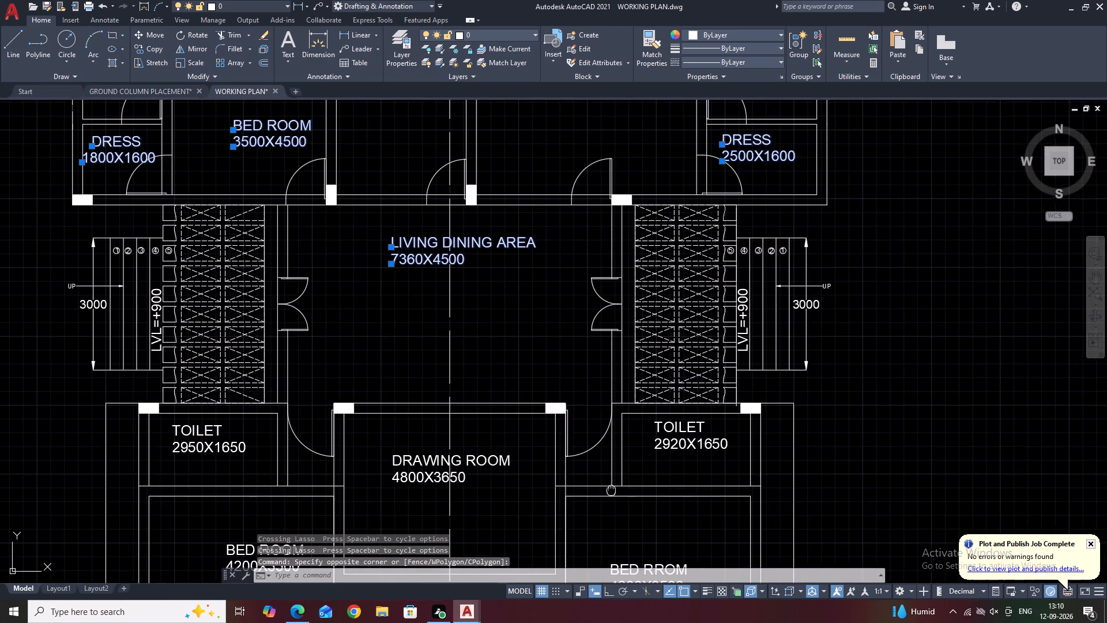
{"action": "middle_click_drag", "start_coordinate": [613, 487], "coordinate": [626, 375]}
{"action": "left_click_drag", "start_coordinate": [700, 352], "coordinate": [679, 310]}
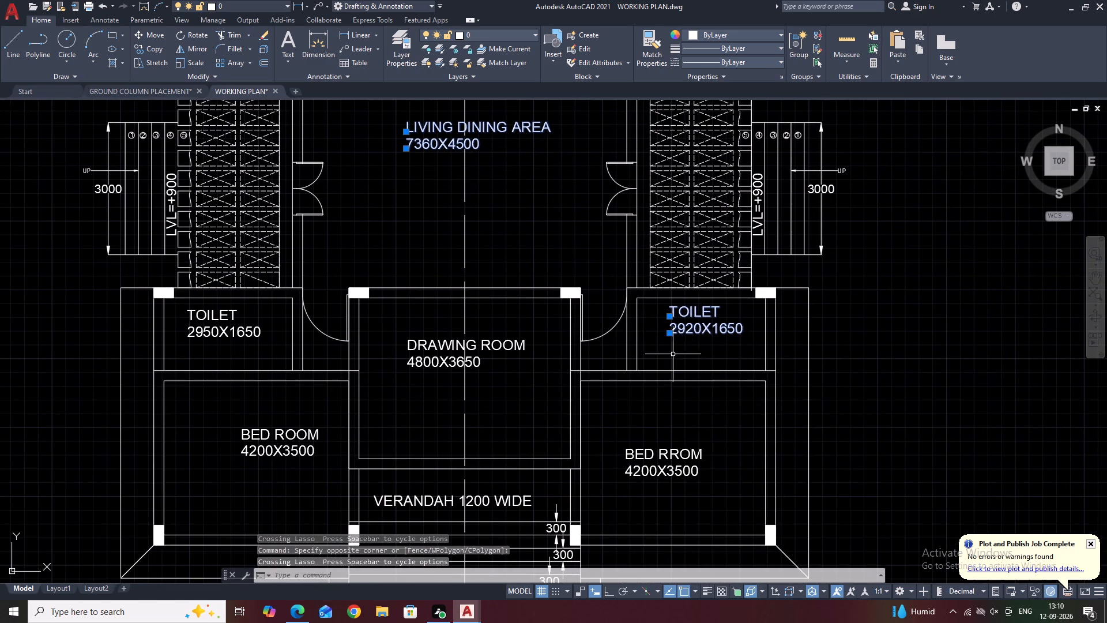
{"action": "left_click_drag", "start_coordinate": [684, 508], "coordinate": [648, 430]}
{"action": "left_click_drag", "start_coordinate": [524, 391], "coordinate": [490, 330]}
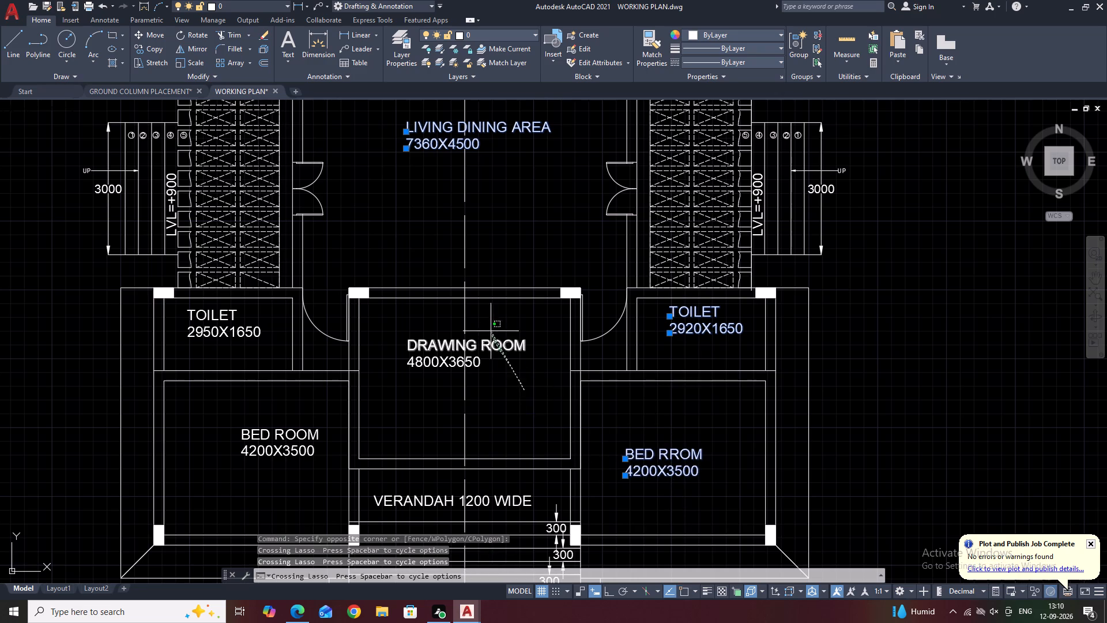
{"action": "left_click_drag", "start_coordinate": [490, 330], "coordinate": [488, 327]}
{"action": "left_click", "coordinate": [473, 362]}
{"action": "middle_click_drag", "start_coordinate": [525, 445], "coordinate": [661, 329]}
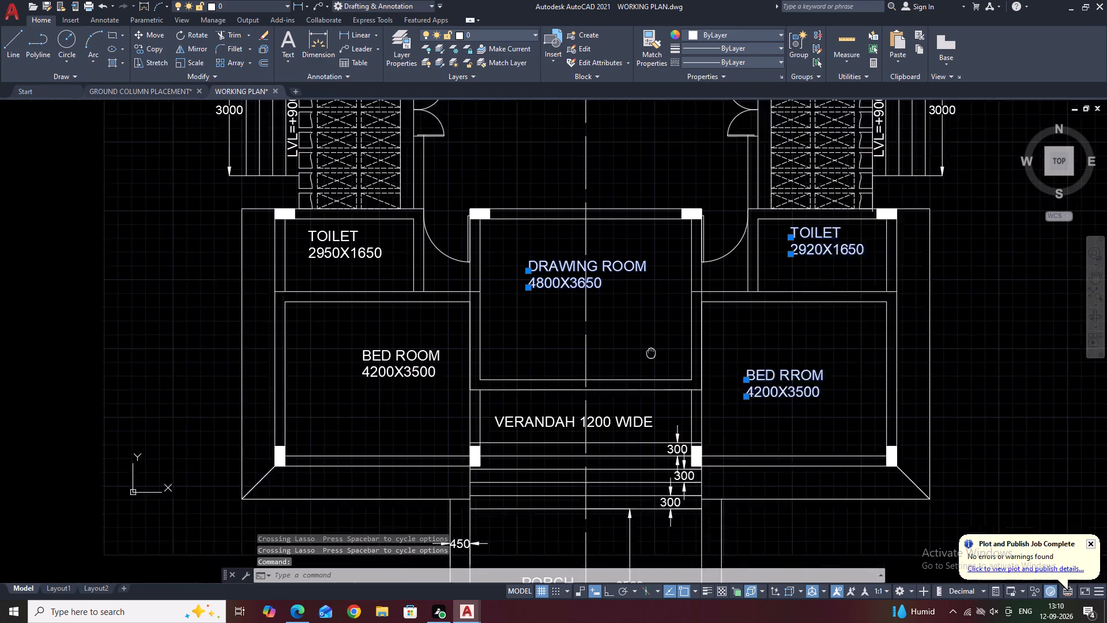
{"action": "middle_click_drag", "start_coordinate": [661, 329], "coordinate": [668, 317]}
{"action": "scroll", "coordinate": [646, 362], "scroll_direction": "up", "scroll_amount": 2}
{"action": "left_click_drag", "start_coordinate": [721, 386], "coordinate": [714, 376]}
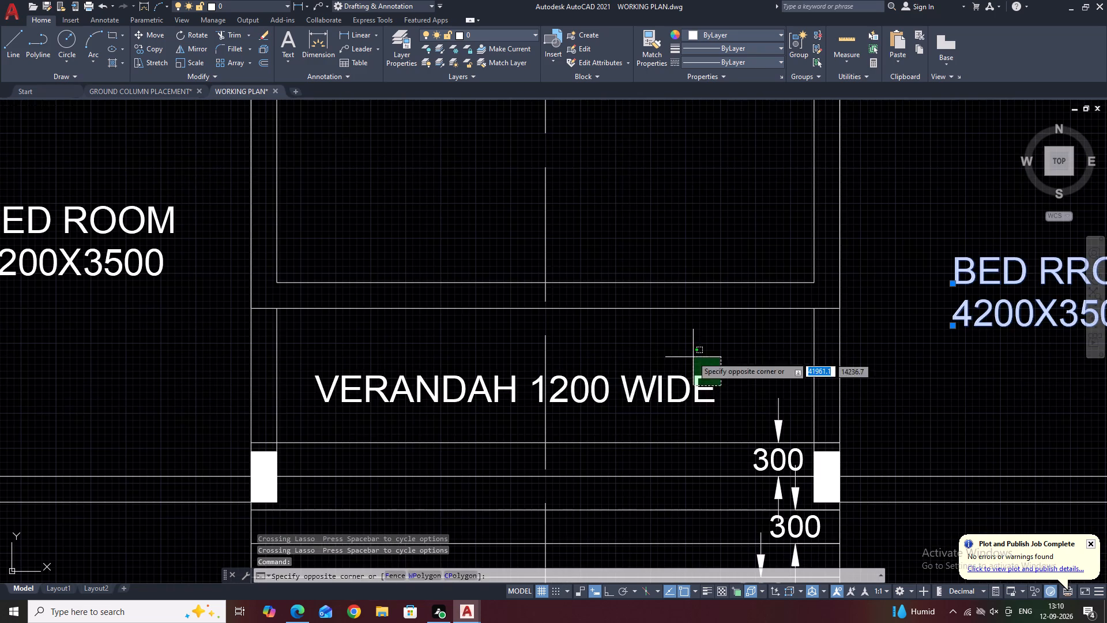
{"action": "left_click", "coordinate": [691, 355]}
{"action": "middle_click_drag", "start_coordinate": [558, 381], "coordinate": [797, 425]}
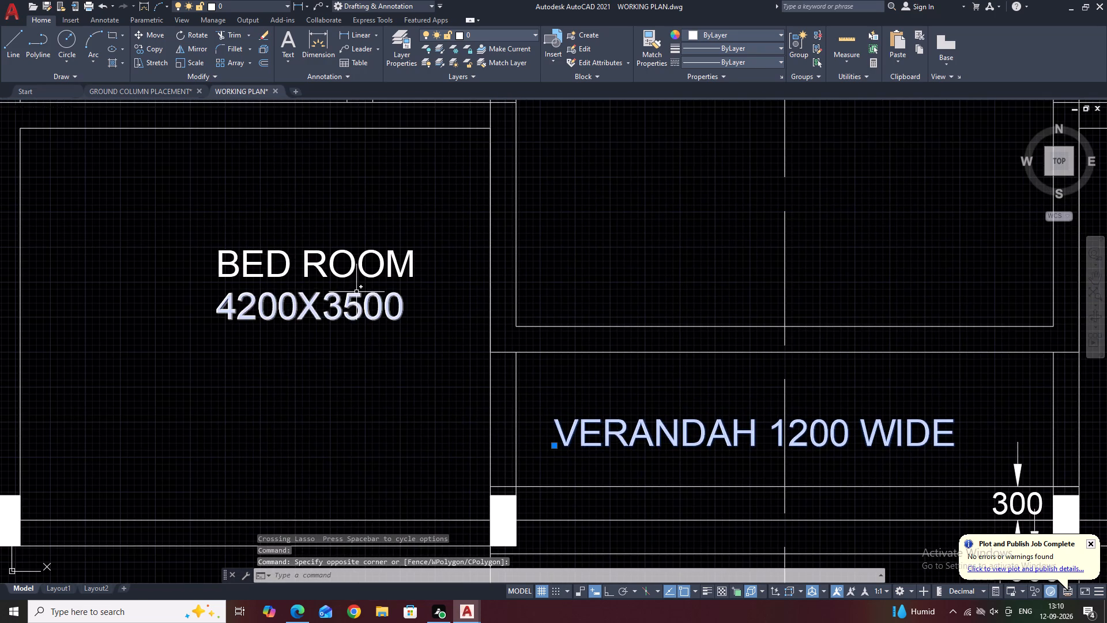
{"action": "left_click_drag", "start_coordinate": [382, 352], "coordinate": [312, 240]}
{"action": "scroll", "coordinate": [427, 310], "scroll_direction": "down", "scroll_amount": 6}
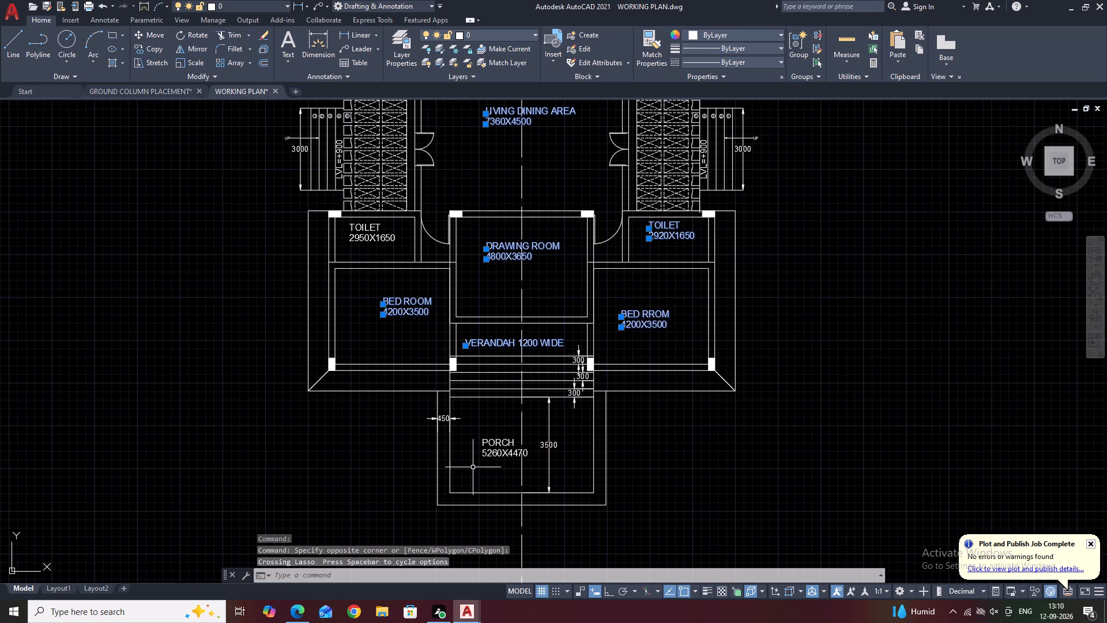
{"action": "middle_click_drag", "start_coordinate": [471, 467], "coordinate": [544, 446]}
{"action": "scroll", "coordinate": [573, 448], "scroll_direction": "up", "scroll_amount": 2}
{"action": "left_click_drag", "start_coordinate": [575, 448], "coordinate": [524, 363]}
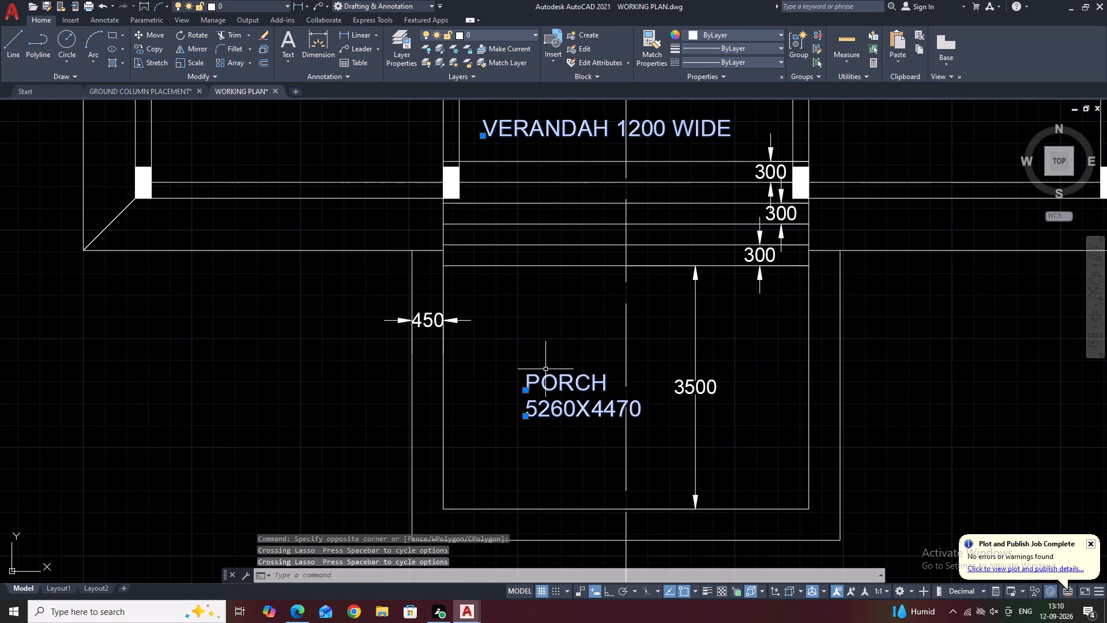
{"action": "key", "text": "p"}
{"action": "key", "text": "r"}
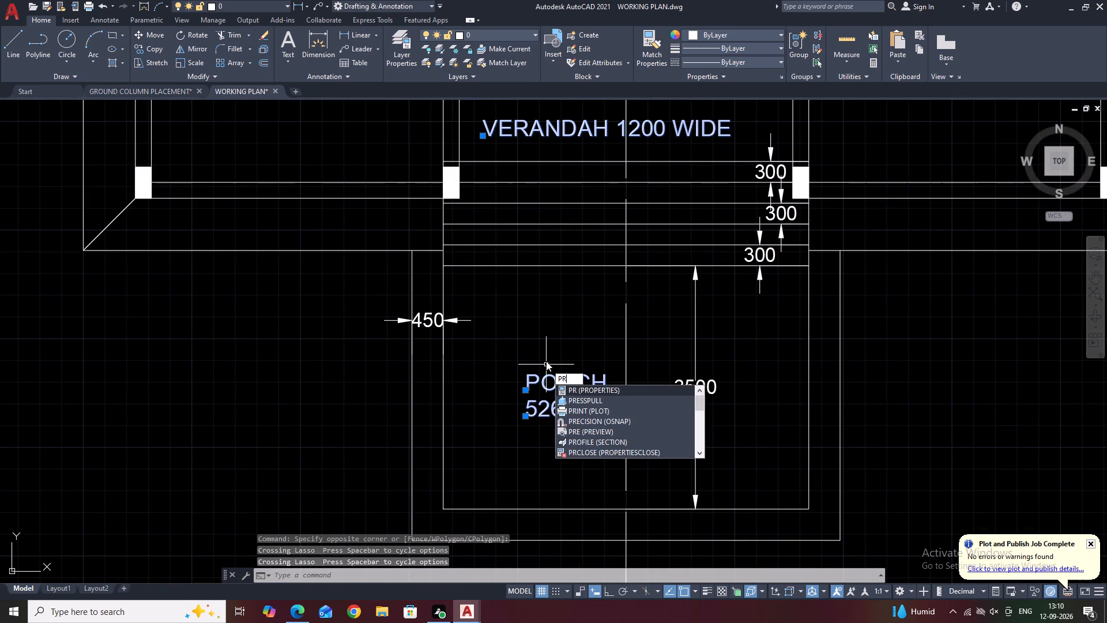
{"action": "key", "text": "space"}
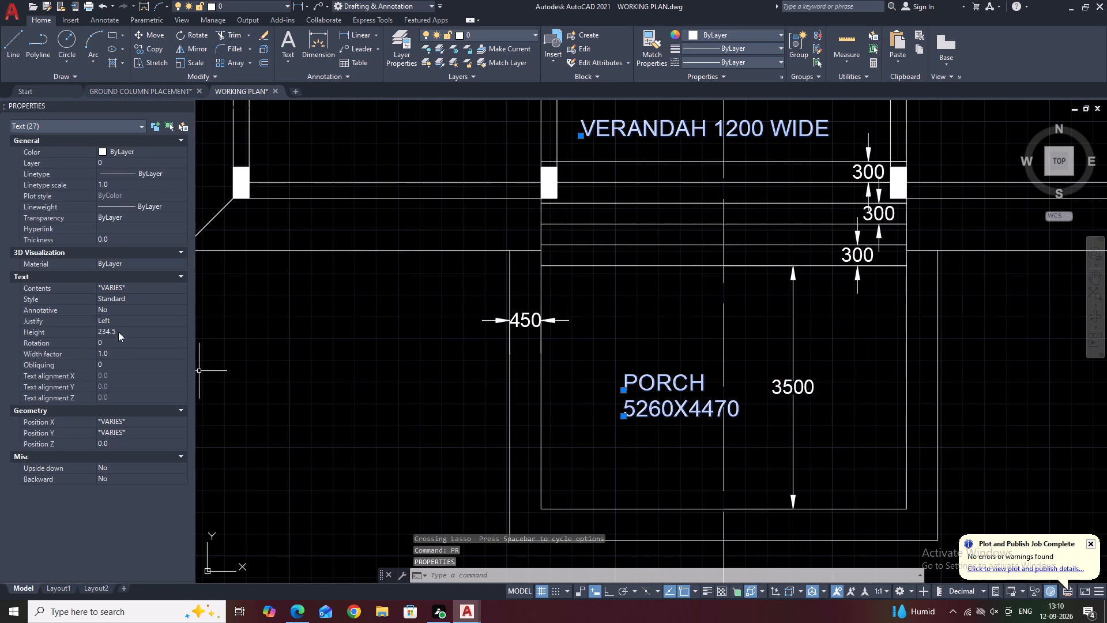
{"action": "left_click", "coordinate": [122, 334]}
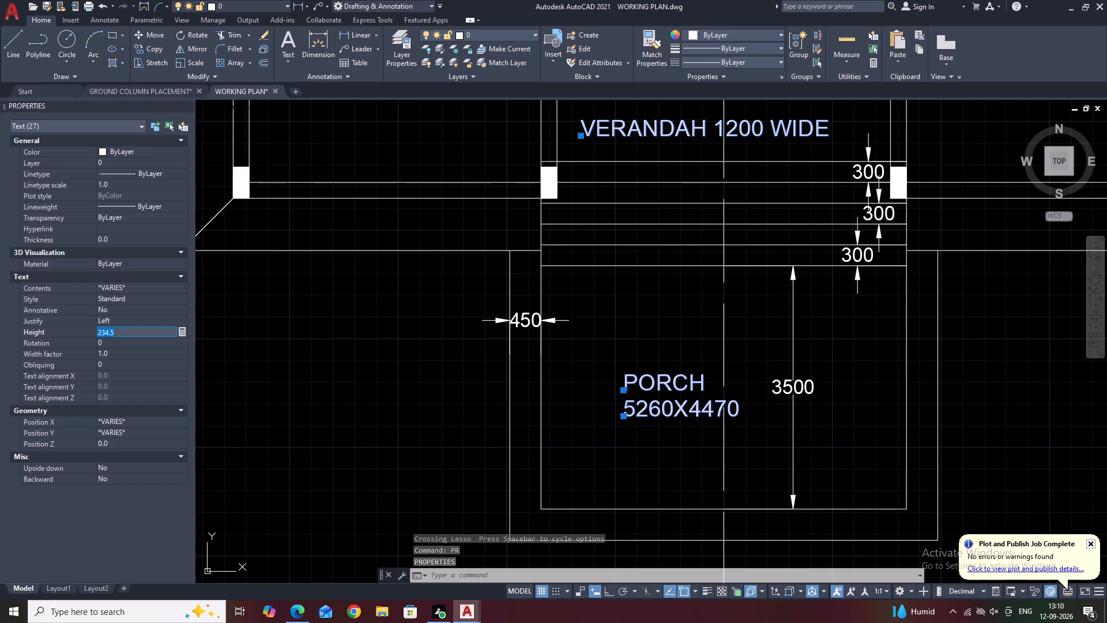
{"action": "key", "text": "1"}
{"action": "type", "text": "00"}
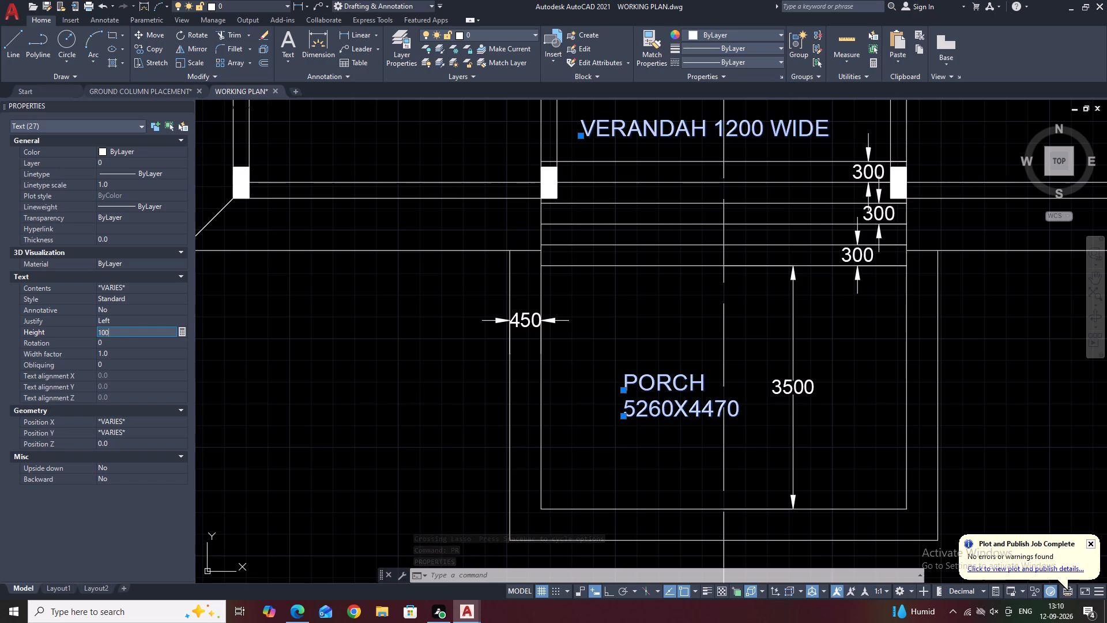
{"action": "key", "text": "Return"}
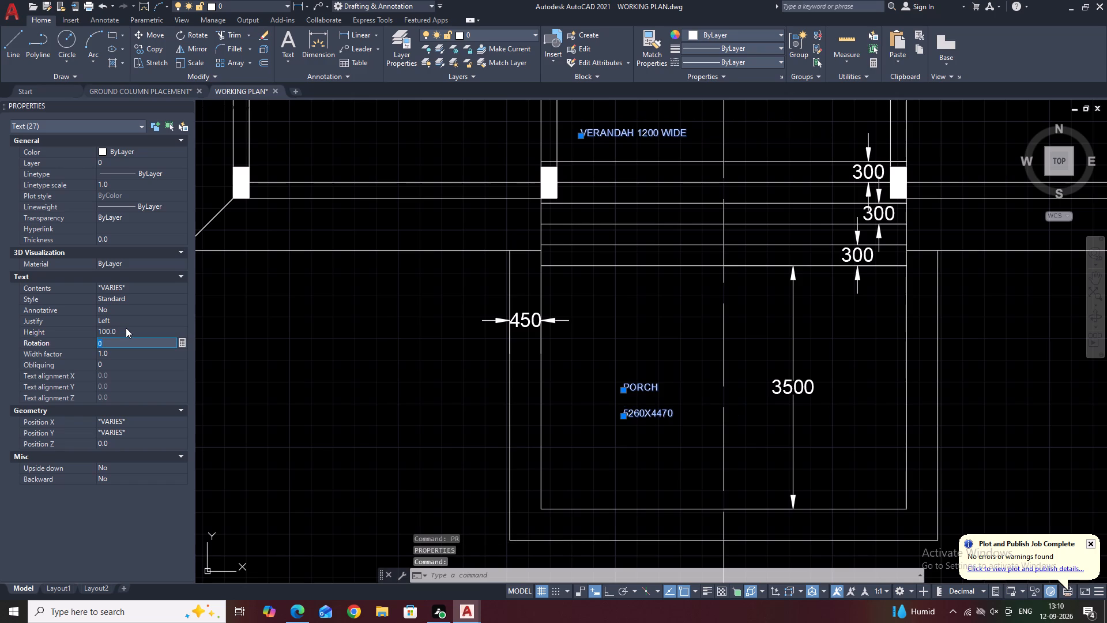
{"action": "left_click", "coordinate": [189, 104]}
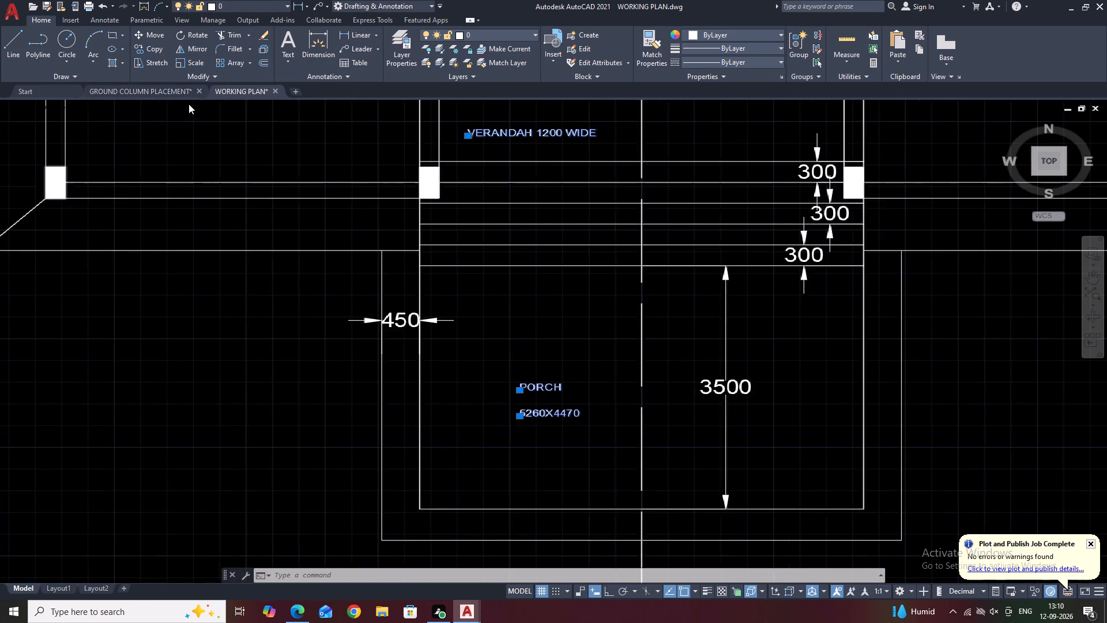
{"action": "key", "text": "Escape"}
Move the TOILET label slightly down and right within the plan's upper-left toilet.
{"action": "middle_click_drag", "start_coordinate": [635, 323], "coordinate": [717, 381]}
{"action": "scroll", "coordinate": [717, 381], "scroll_direction": "down", "scroll_amount": 3}
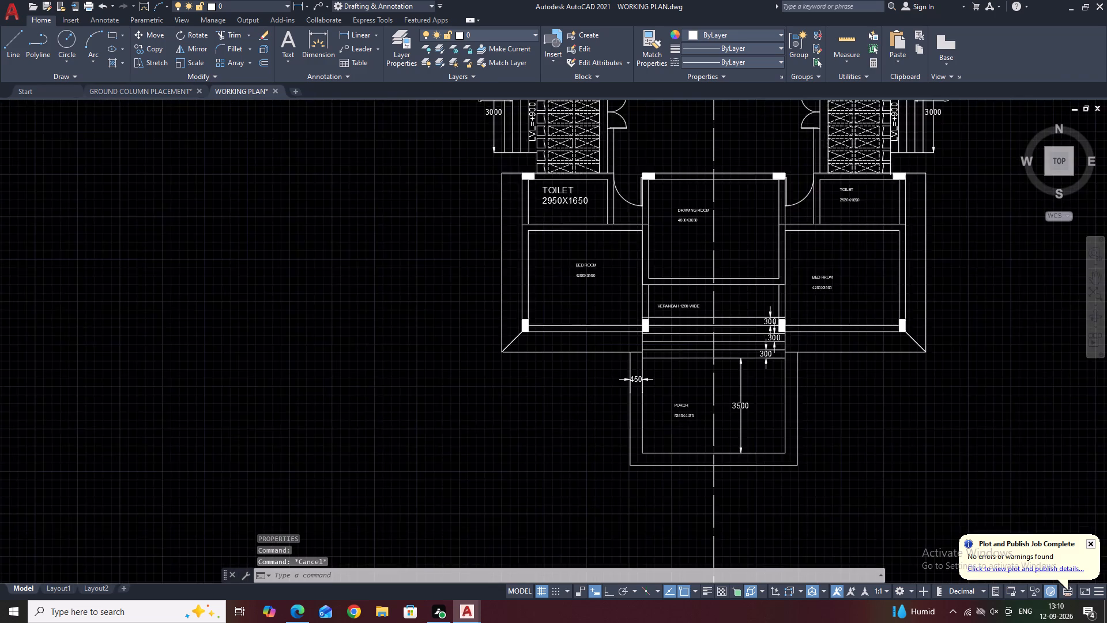
{"action": "middle_click_drag", "start_coordinate": [611, 175], "coordinate": [611, 272]}
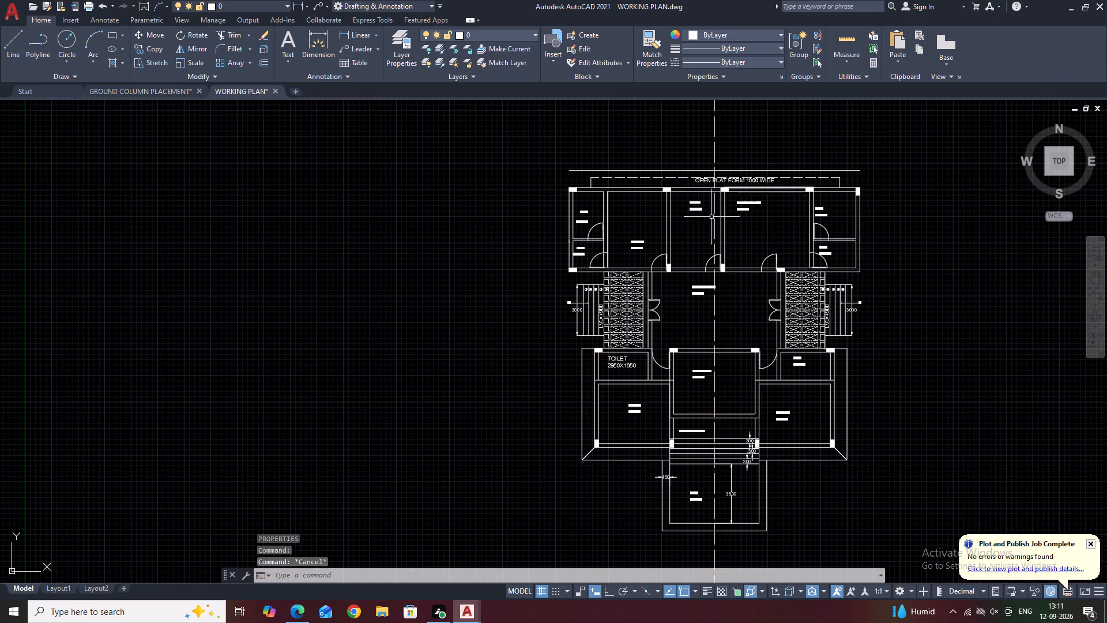
{"action": "scroll", "coordinate": [612, 243], "scroll_direction": "up", "scroll_amount": 1}
{"action": "scroll", "coordinate": [567, 190], "scroll_direction": "up", "scroll_amount": 2}
{"action": "middle_click_drag", "start_coordinate": [567, 190], "coordinate": [571, 204]}
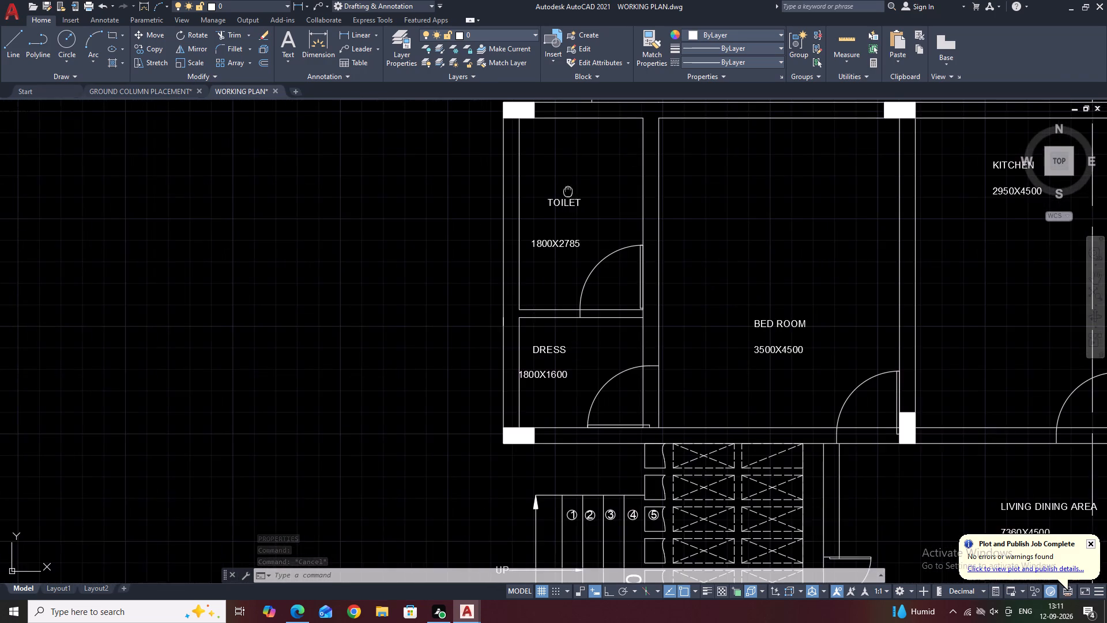
{"action": "middle_click_drag", "start_coordinate": [571, 204], "coordinate": [517, 286]}
{"action": "left_click", "coordinate": [530, 311]}
{"action": "left_click", "coordinate": [505, 272]}
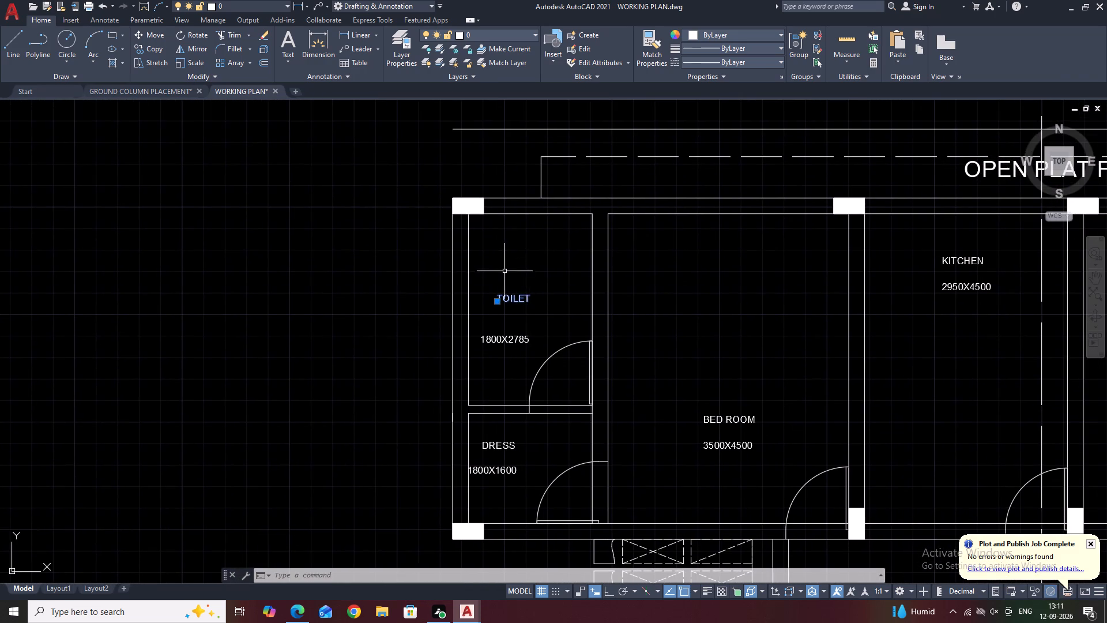
{"action": "middle_click_drag", "start_coordinate": [608, 349], "coordinate": [603, 324]}
{"action": "key", "text": "m"}
{"action": "key", "text": "space"}
{"action": "left_click", "coordinate": [534, 282]}
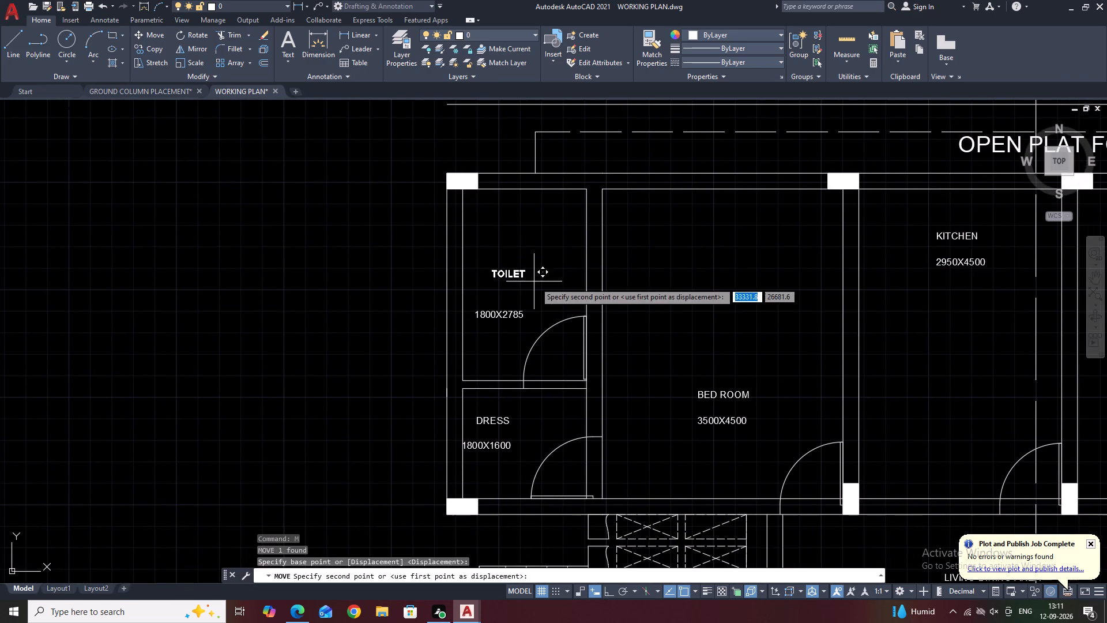
{"action": "left_click", "coordinate": [559, 301]}
Move the 1800X2785 size text up and right to sit directly beneath the upper-left TOILET label.
{"action": "scroll", "coordinate": [514, 324], "scroll_direction": "up", "scroll_amount": 2}
{"action": "left_click", "coordinate": [560, 318]}
{"action": "left_click", "coordinate": [511, 293]}
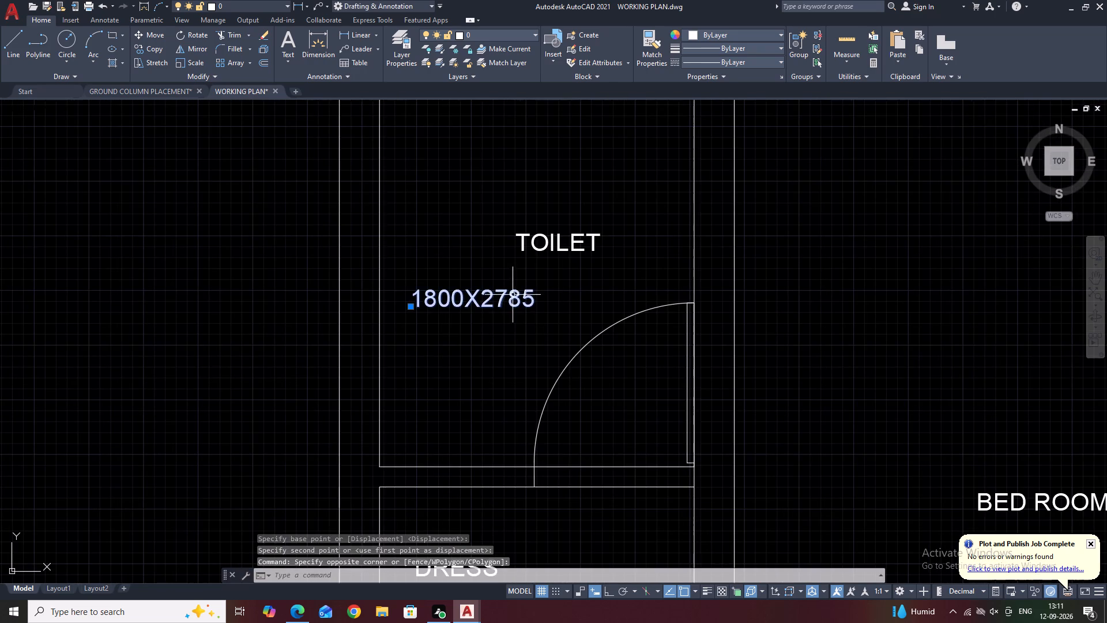
{"action": "middle_click_drag", "start_coordinate": [605, 306], "coordinate": [495, 300]}
{"action": "key", "text": "m"}
{"action": "key", "text": "space"}
{"action": "left_click", "coordinate": [458, 286]}
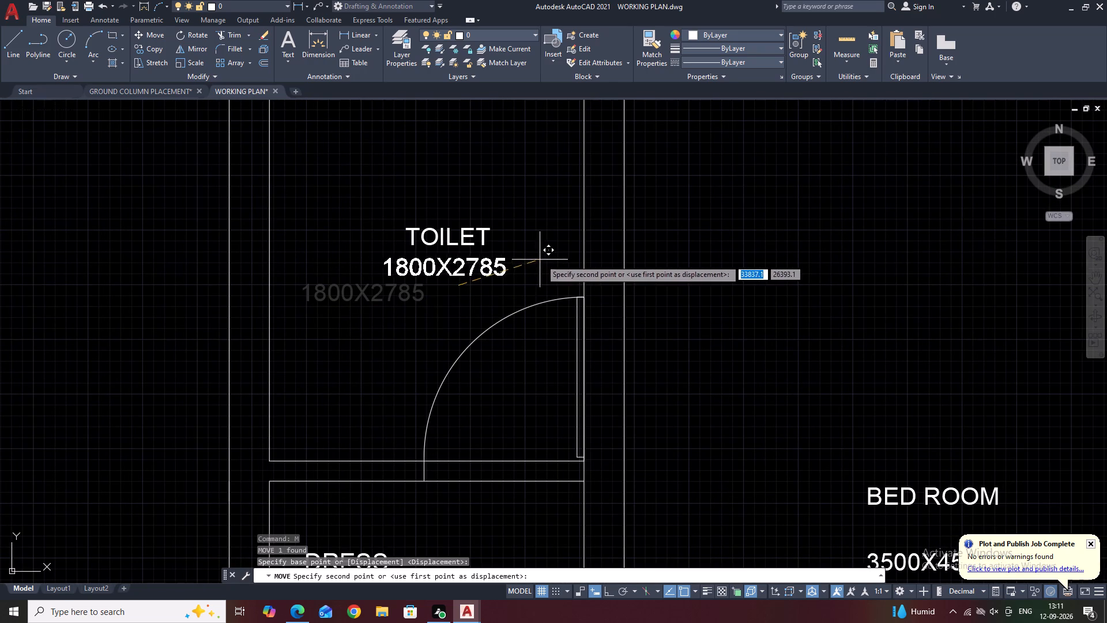
{"action": "left_click", "coordinate": [542, 260]}
Move the DRESS label to the right within the 1800X1600 room, above the door swing.
{"action": "middle_click_drag", "start_coordinate": [639, 278], "coordinate": [419, 226]}
{"action": "scroll", "coordinate": [530, 253], "scroll_direction": "down", "scroll_amount": 3}
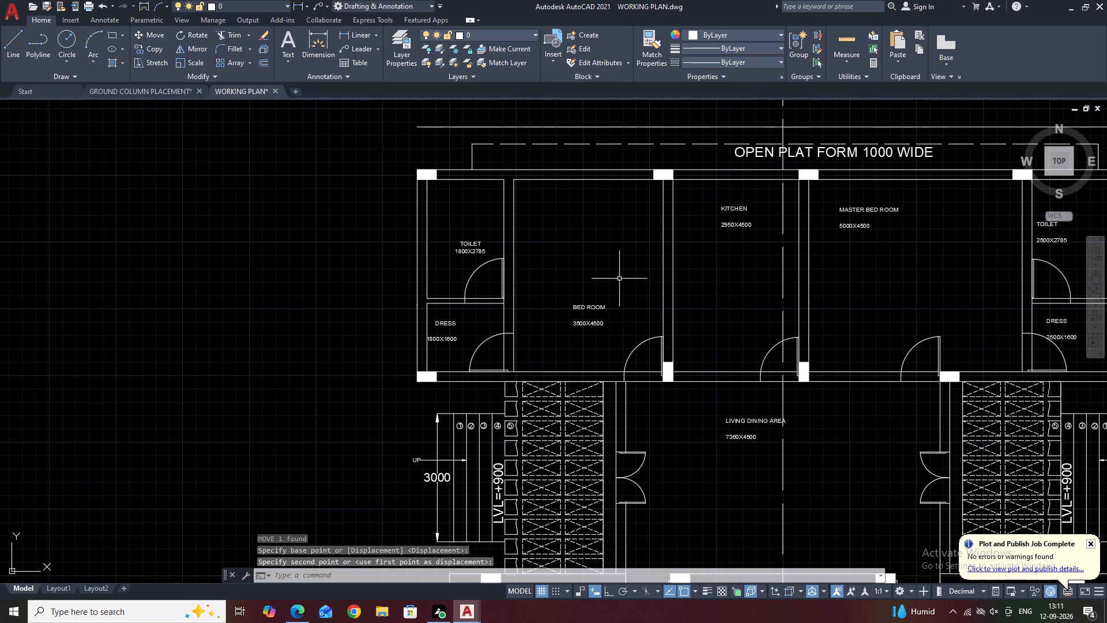
{"action": "middle_click_drag", "start_coordinate": [729, 318], "coordinate": [725, 239]}
{"action": "scroll", "coordinate": [436, 265], "scroll_direction": "up", "scroll_amount": 2}
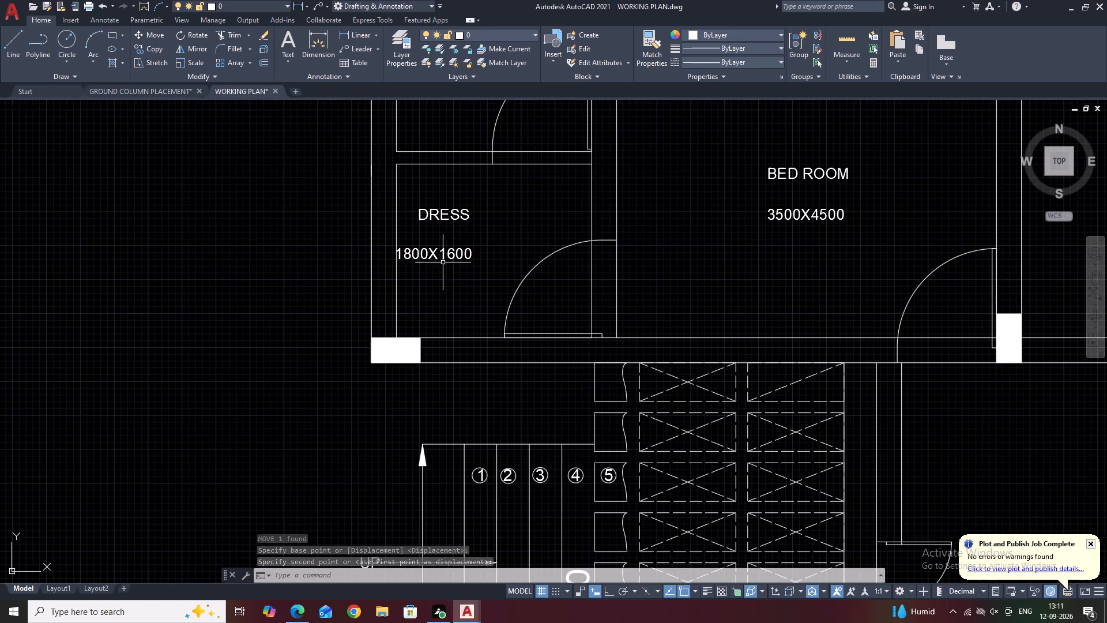
{"action": "left_click", "coordinate": [481, 229]}
{"action": "left_click", "coordinate": [457, 212]}
{"action": "middle_click_drag", "start_coordinate": [511, 232], "coordinate": [457, 294]}
{"action": "key", "text": "m"}
{"action": "key", "text": "space"}
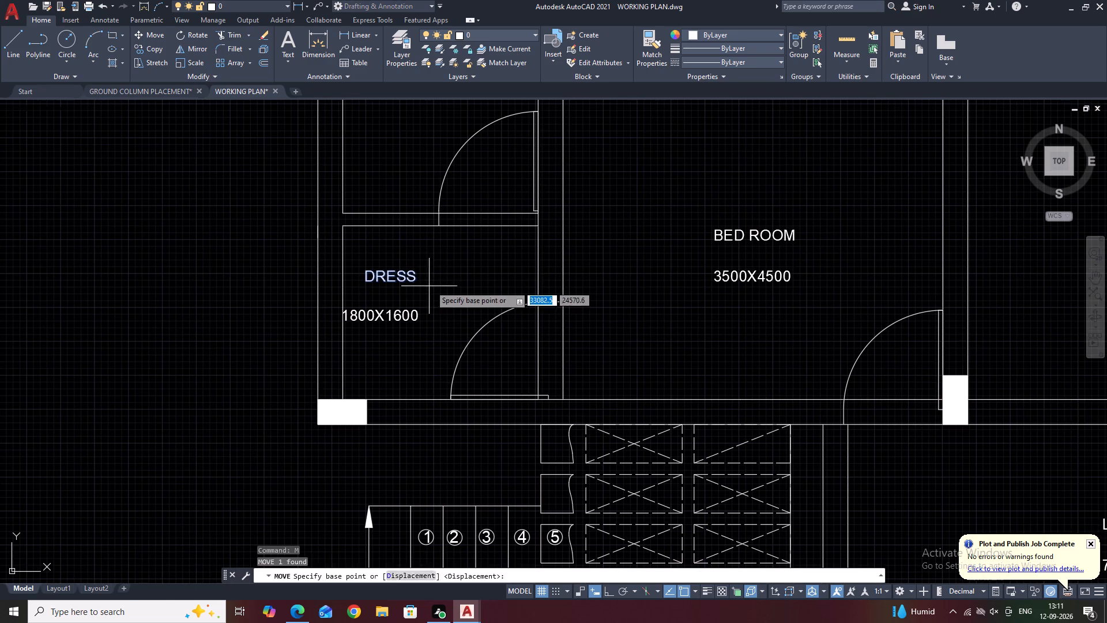
{"action": "left_click", "coordinate": [430, 286]}
{"action": "left_click", "coordinate": [514, 280]}
Move the 1800X1600 size text right and up to sit directly beneath the DRESS label.
{"action": "left_click", "coordinate": [451, 318]}
{"action": "left_click", "coordinate": [401, 307]}
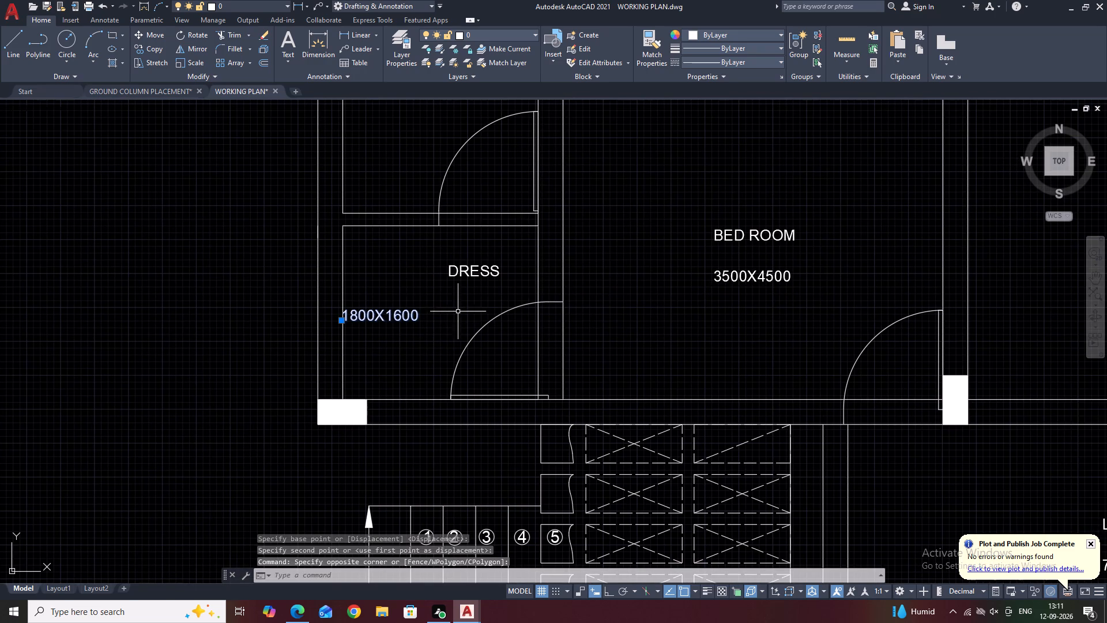
{"action": "middle_click_drag", "start_coordinate": [459, 311], "coordinate": [402, 321]}
{"action": "key", "text": "m"}
{"action": "key", "text": "space"}
{"action": "left_click_drag", "start_coordinate": [393, 316], "coordinate": [405, 312]}
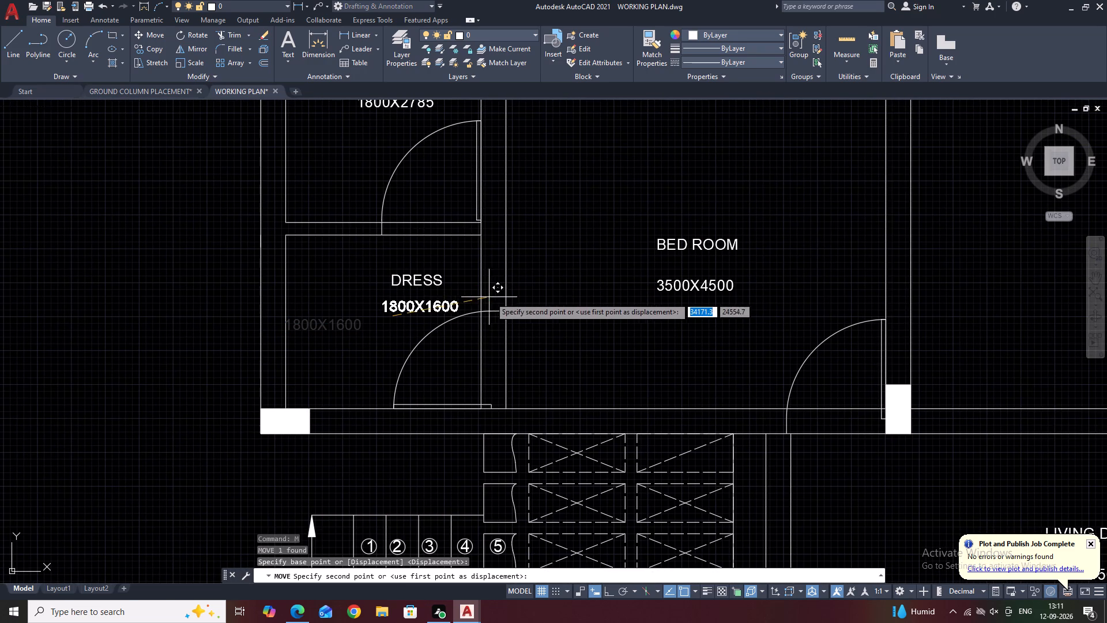
{"action": "left_click", "coordinate": [488, 290]}
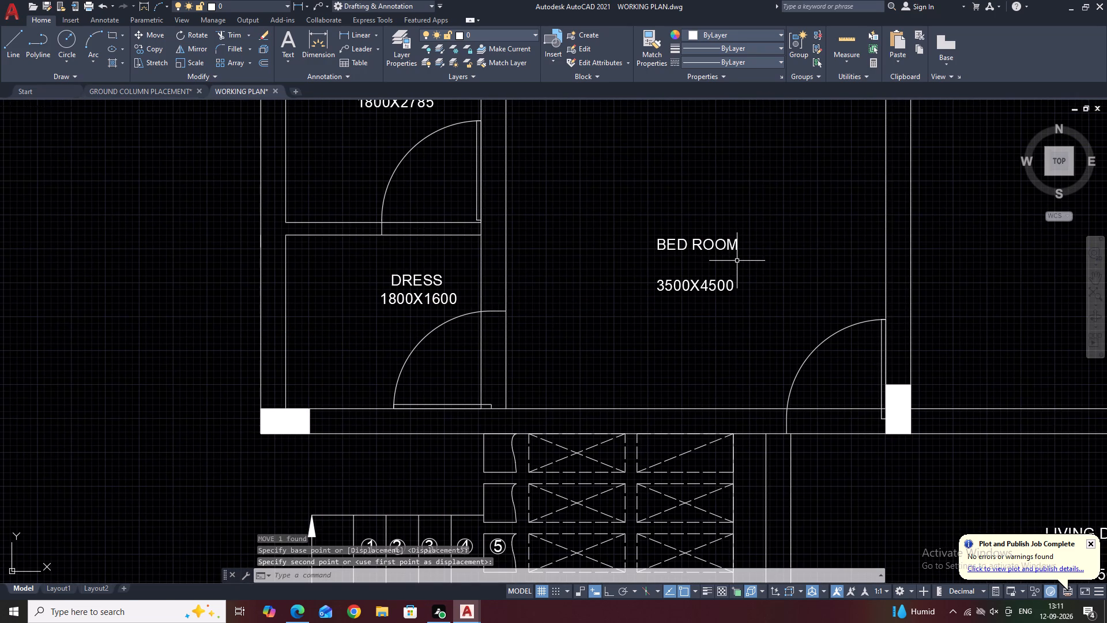
Move the BED ROOM label down to sit directly above its 3500X4500 size text.
{"action": "left_click", "coordinate": [730, 247]}
{"action": "key", "text": "m"}
{"action": "key", "text": "space"}
{"action": "left_click", "coordinate": [758, 260]}
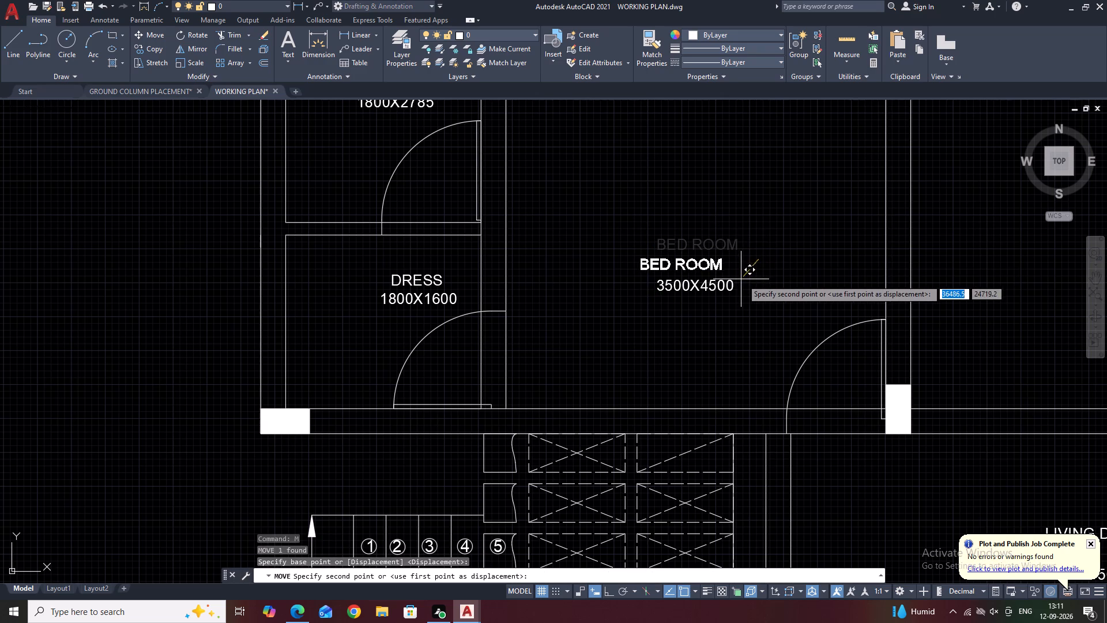
{"action": "left_click", "coordinate": [754, 282]}
Move the kitchen's 2950X4500 size text down to around the middle of the kitchen.
{"action": "middle_click_drag", "start_coordinate": [740, 230], "coordinate": [549, 291]}
{"action": "scroll", "coordinate": [549, 293], "scroll_direction": "down", "scroll_amount": 2}
{"action": "middle_click_drag", "start_coordinate": [549, 291], "coordinate": [550, 296]}
{"action": "middle_click_drag", "start_coordinate": [697, 203], "coordinate": [675, 198]}
{"action": "scroll", "coordinate": [669, 209], "scroll_direction": "up", "scroll_amount": 3}
{"action": "left_click", "coordinate": [685, 257]}
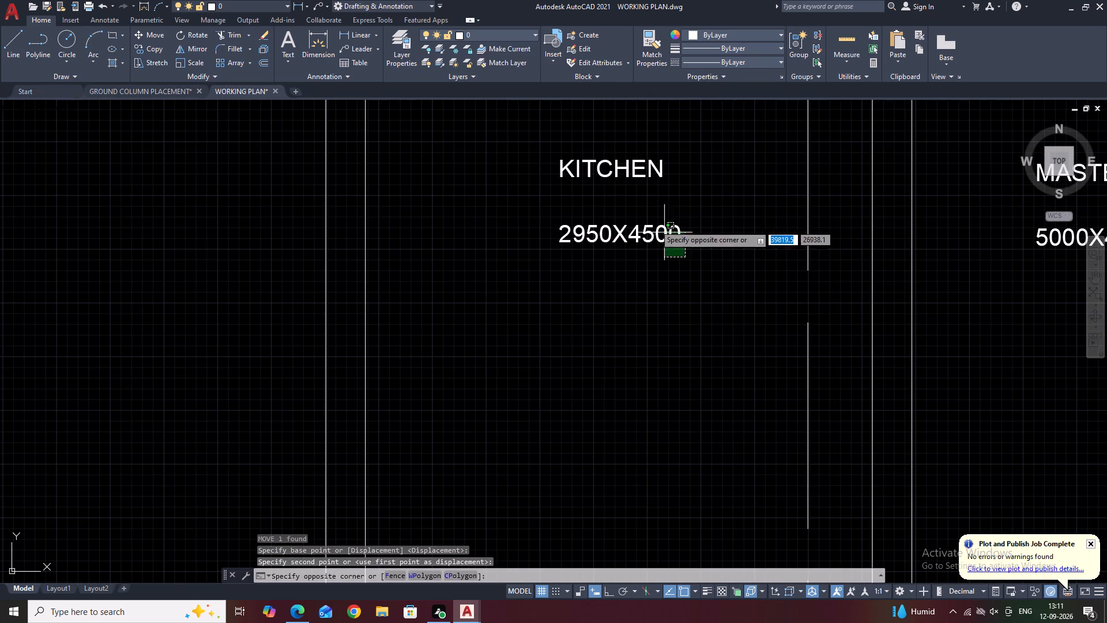
{"action": "left_click", "coordinate": [647, 220]}
{"action": "middle_click_drag", "start_coordinate": [706, 253], "coordinate": [683, 189]}
{"action": "key", "text": "m"}
{"action": "key", "text": "space"}
{"action": "left_click", "coordinate": [662, 171]}
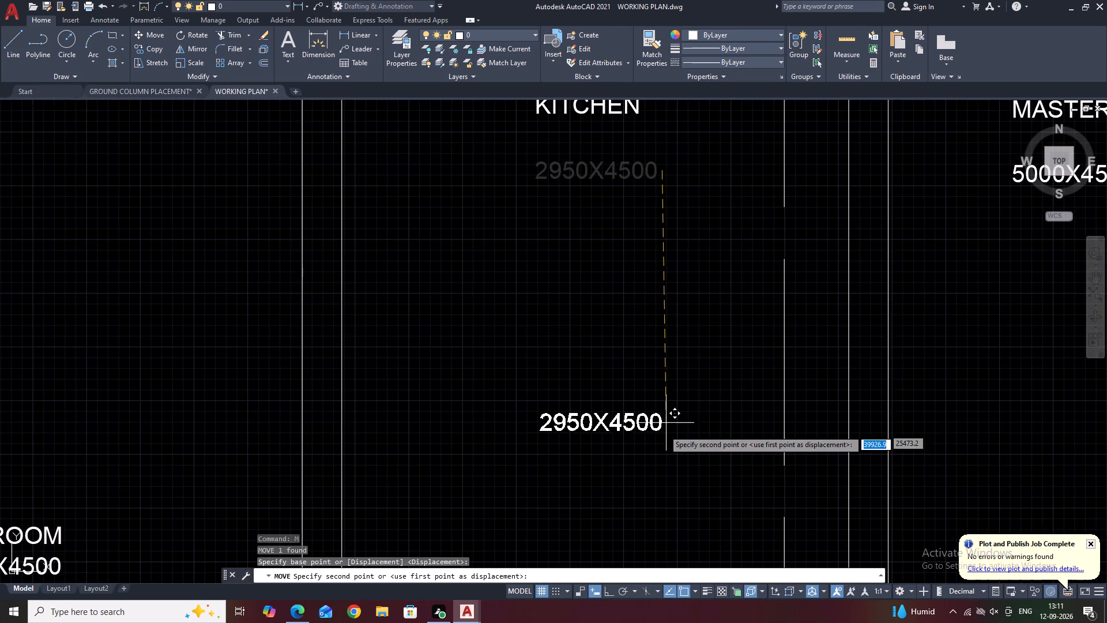
{"action": "left_click", "coordinate": [662, 449]}
Move the KITCHEN label down to sit directly above its 2950X4500 size text.
{"action": "scroll", "coordinate": [671, 235], "scroll_direction": "down", "scroll_amount": 2}
{"action": "left_click", "coordinate": [677, 199]}
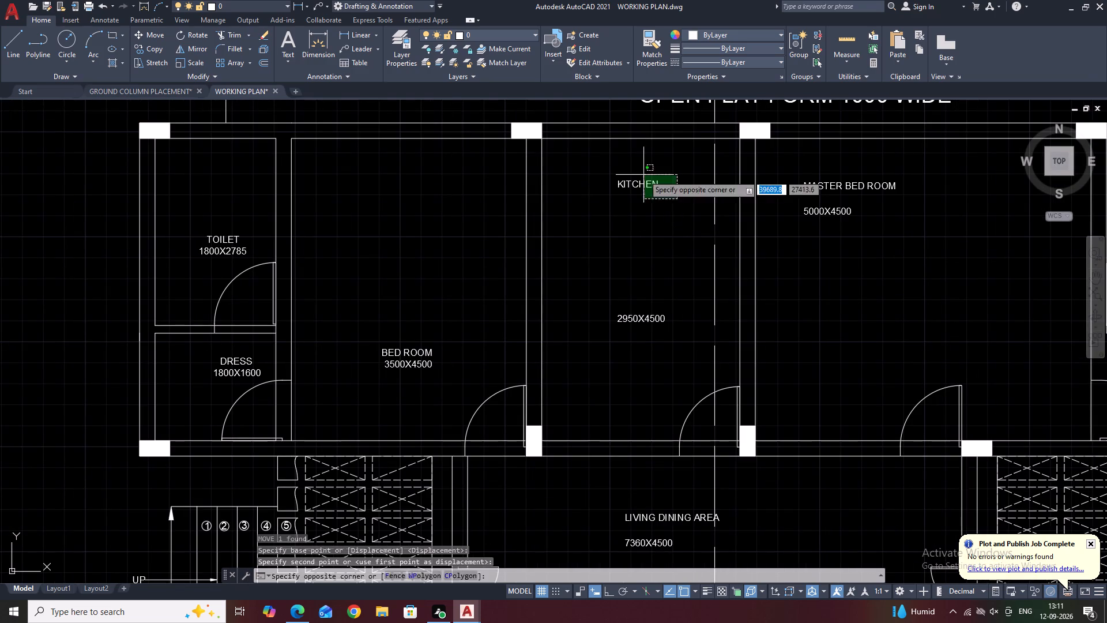
{"action": "left_click", "coordinate": [643, 175]}
{"action": "type", "text": "M"}
{"action": "key", "text": "space"}
{"action": "left_click", "coordinate": [682, 194]}
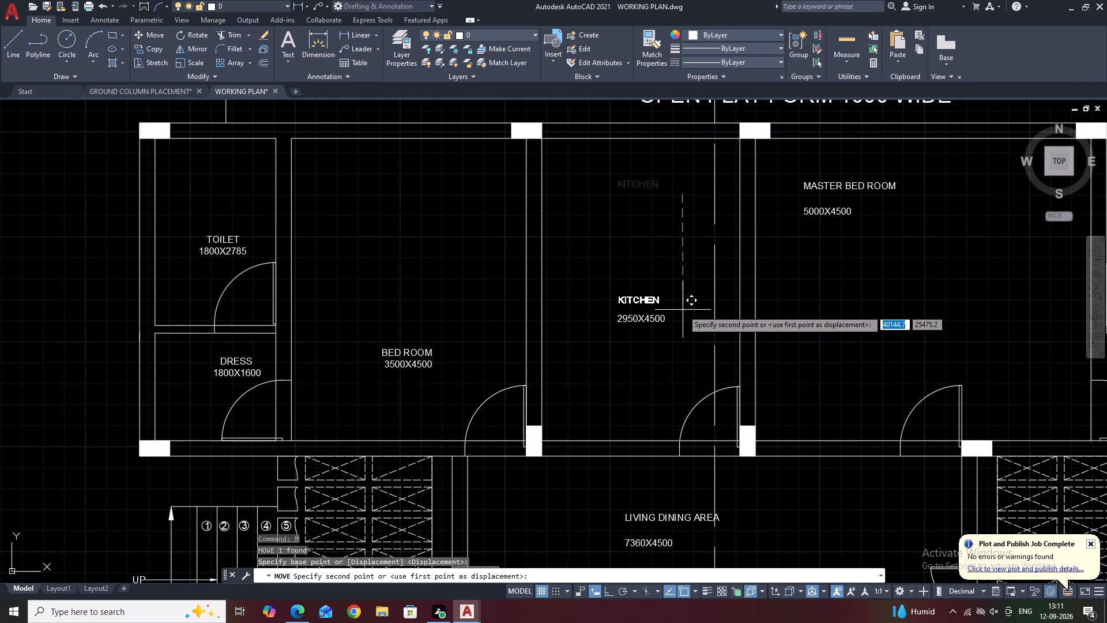
{"action": "left_click", "coordinate": [684, 316]}
Move the master bedroom's 5000X4500 size text down and right, above the room's lower door swing.
{"action": "middle_click_drag", "start_coordinate": [867, 227], "coordinate": [671, 275]}
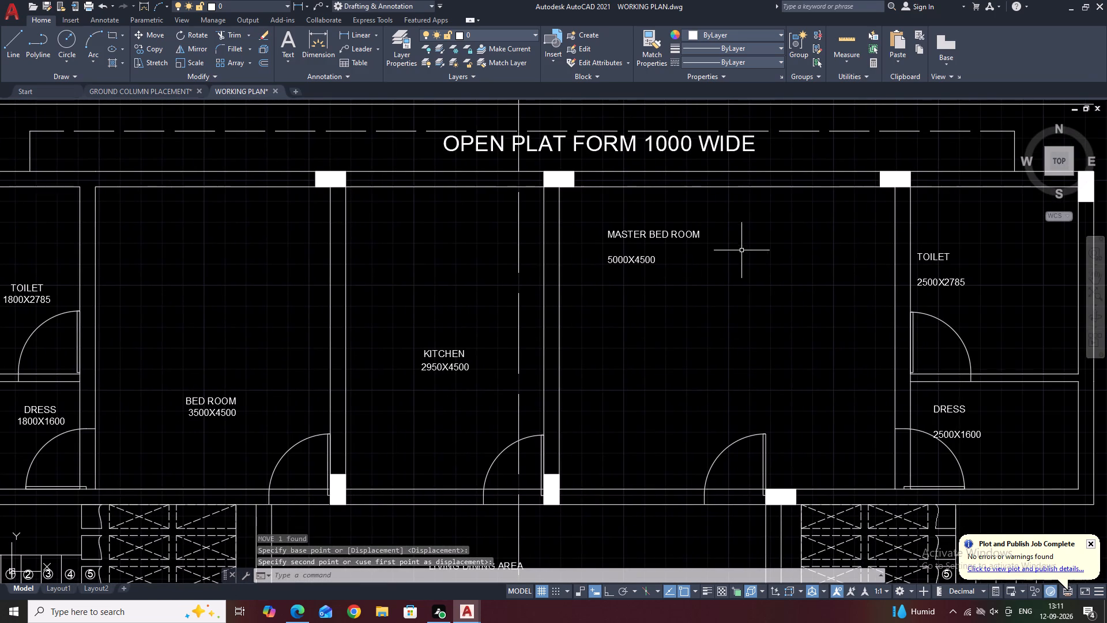
{"action": "left_click", "coordinate": [658, 269]}
{"action": "left_click", "coordinate": [613, 245]}
{"action": "type", "text": "M"}
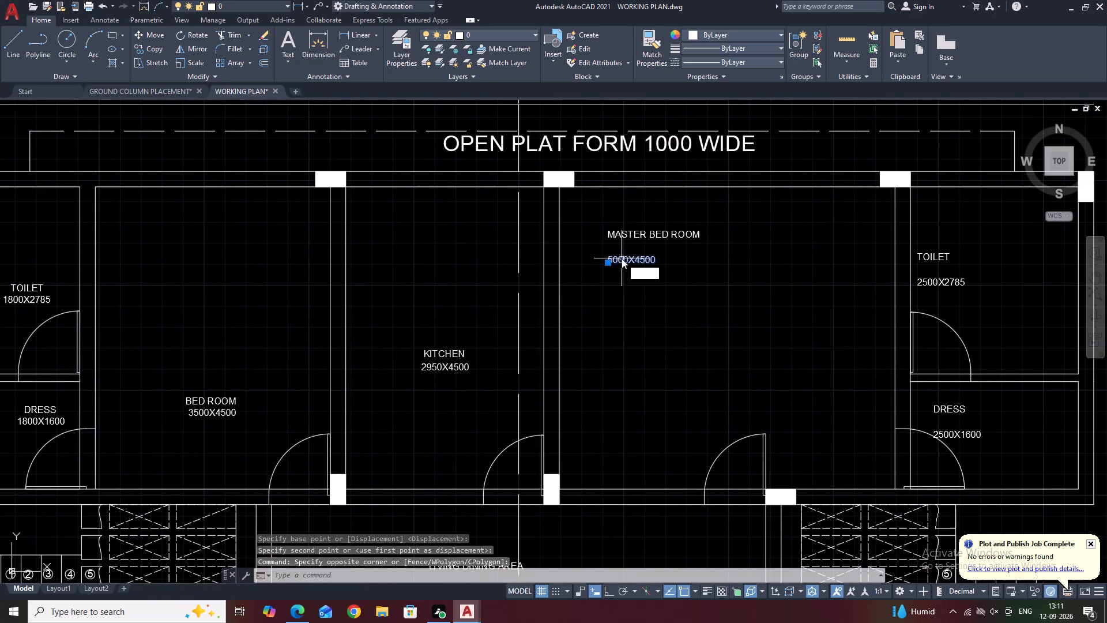
{"action": "key", "text": "space"}
{"action": "left_click", "coordinate": [622, 258]}
{"action": "left_click", "coordinate": [711, 397]}
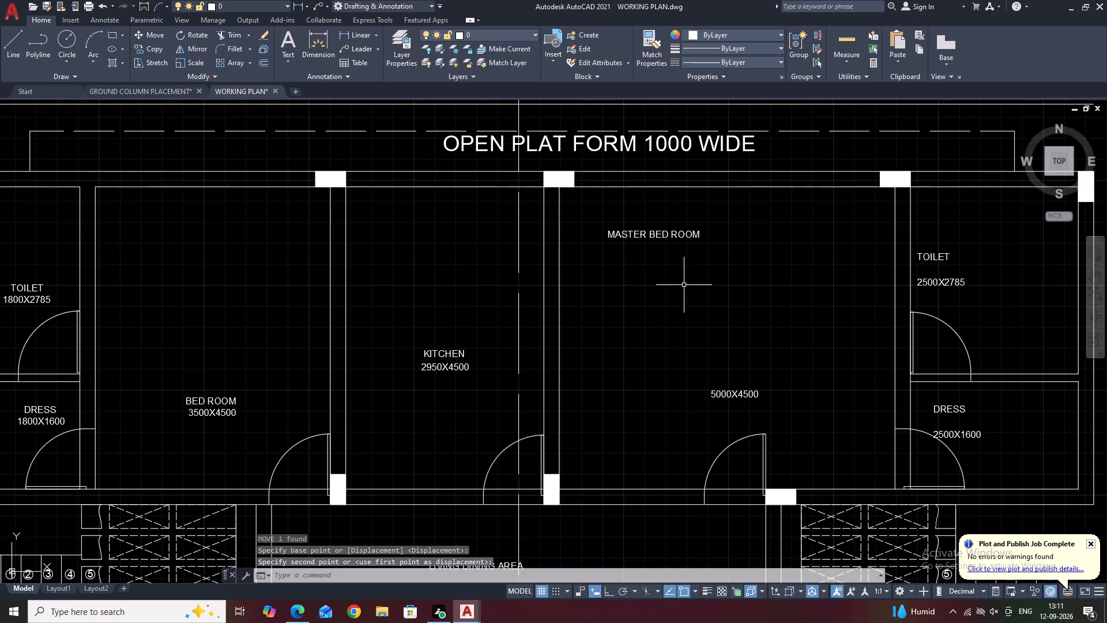
Move the MASTER BED ROOM label down and right to sit just above its 5000X4500 size text.
{"action": "middle_click_drag", "start_coordinate": [807, 265], "coordinate": [662, 234]}
{"action": "left_click_drag", "start_coordinate": [590, 253], "coordinate": [582, 231]}
{"action": "left_click", "coordinate": [544, 186]}
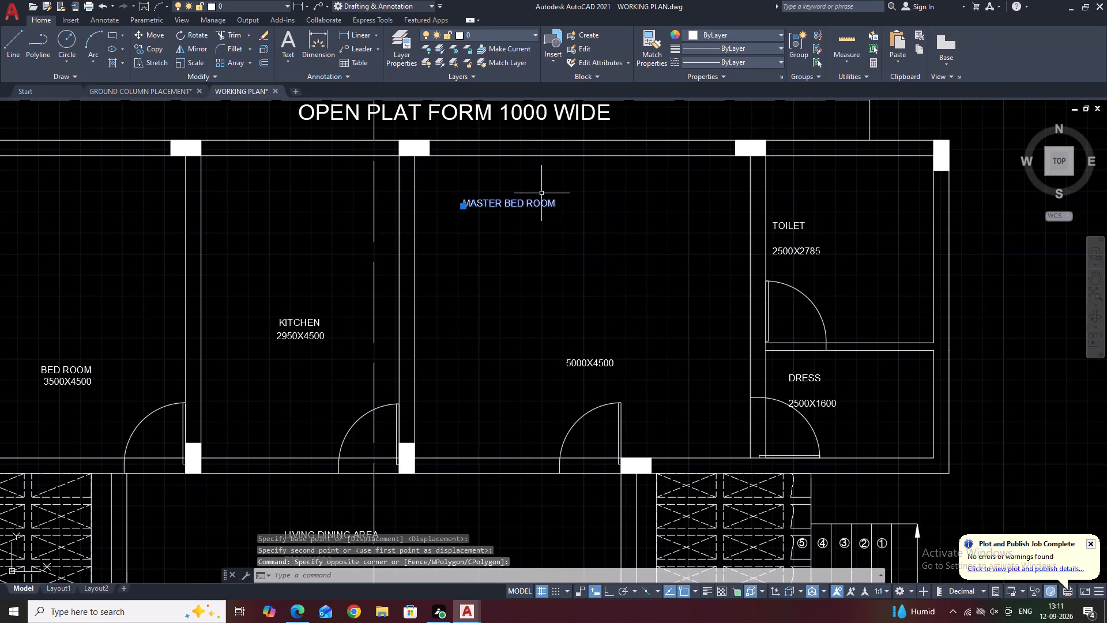
{"action": "type", "text": "M"}
{"action": "key", "text": "space"}
{"action": "left_click_drag", "start_coordinate": [542, 194], "coordinate": [561, 211]}
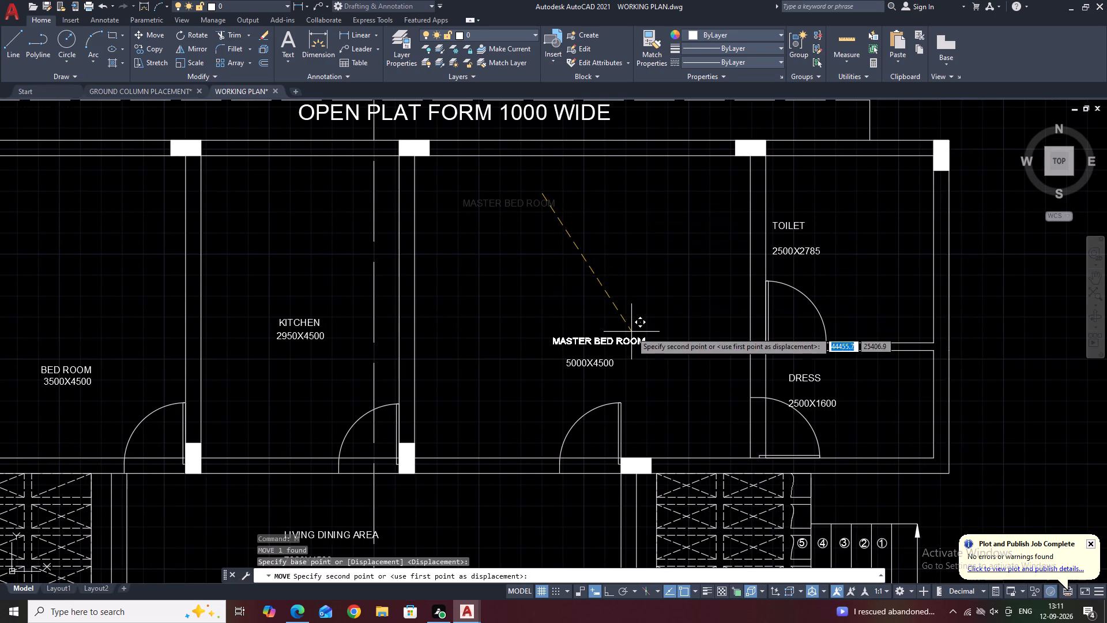
{"action": "left_click", "coordinate": [628, 332]}
Trim the toilet-side wall line across the door opening between the 1800X2785 toilet and the DRESS room.
{"action": "middle_click_drag", "start_coordinate": [681, 231], "coordinate": [745, 271]}
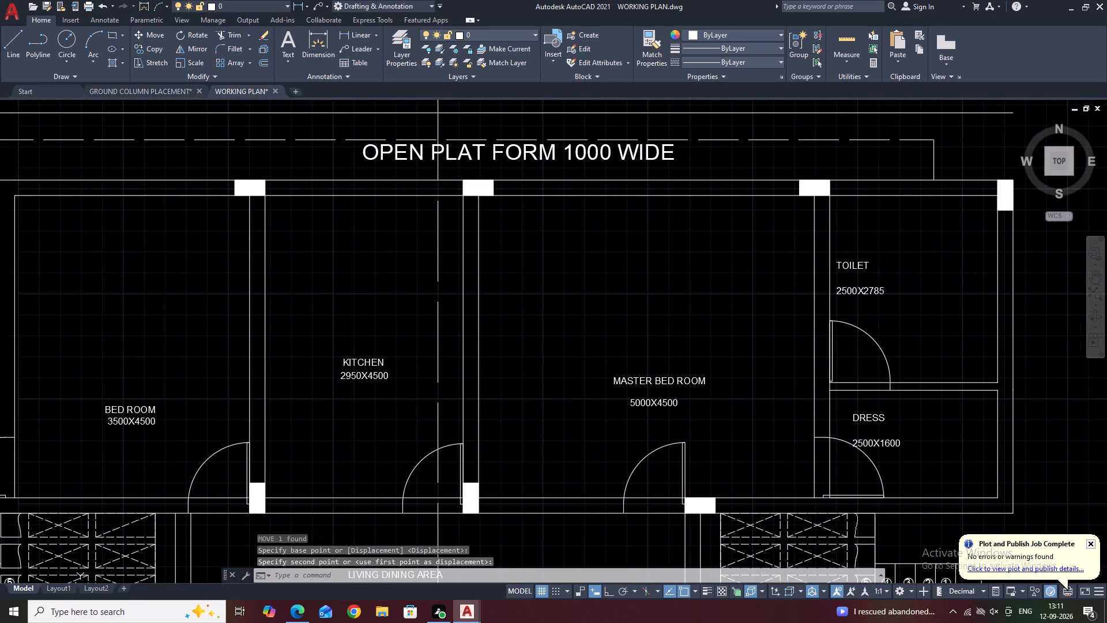
{"action": "middle_click_drag", "start_coordinate": [651, 317], "coordinate": [594, 276]}
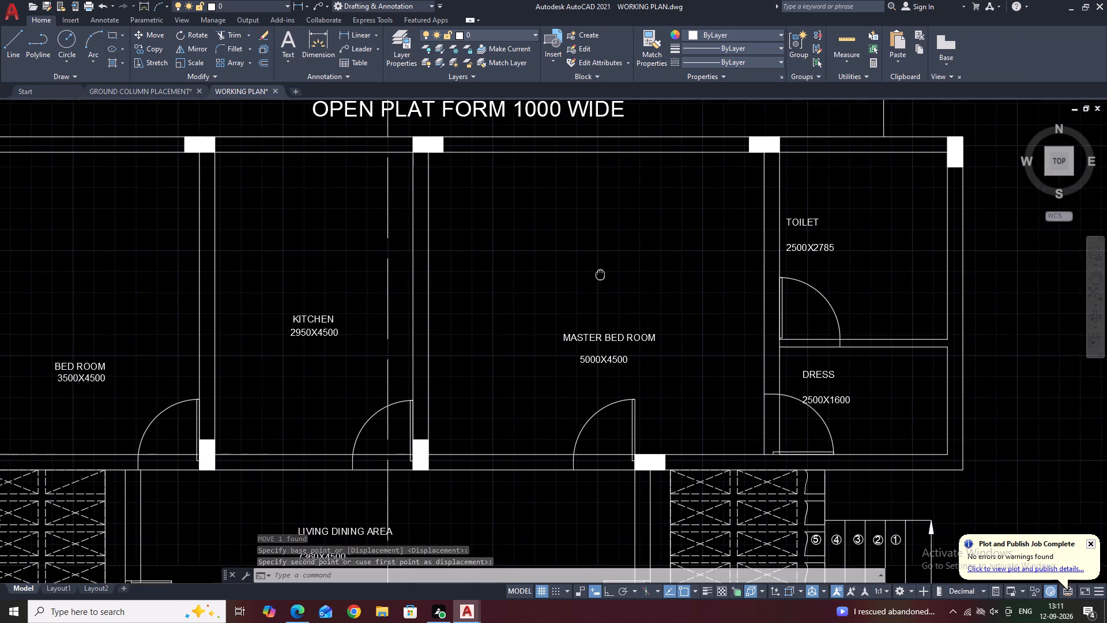
{"action": "middle_click_drag", "start_coordinate": [594, 276], "coordinate": [568, 276]}
{"action": "scroll", "coordinate": [698, 309], "scroll_direction": "down", "scroll_amount": 2}
{"action": "middle_click_drag", "start_coordinate": [829, 329], "coordinate": [846, 268]}
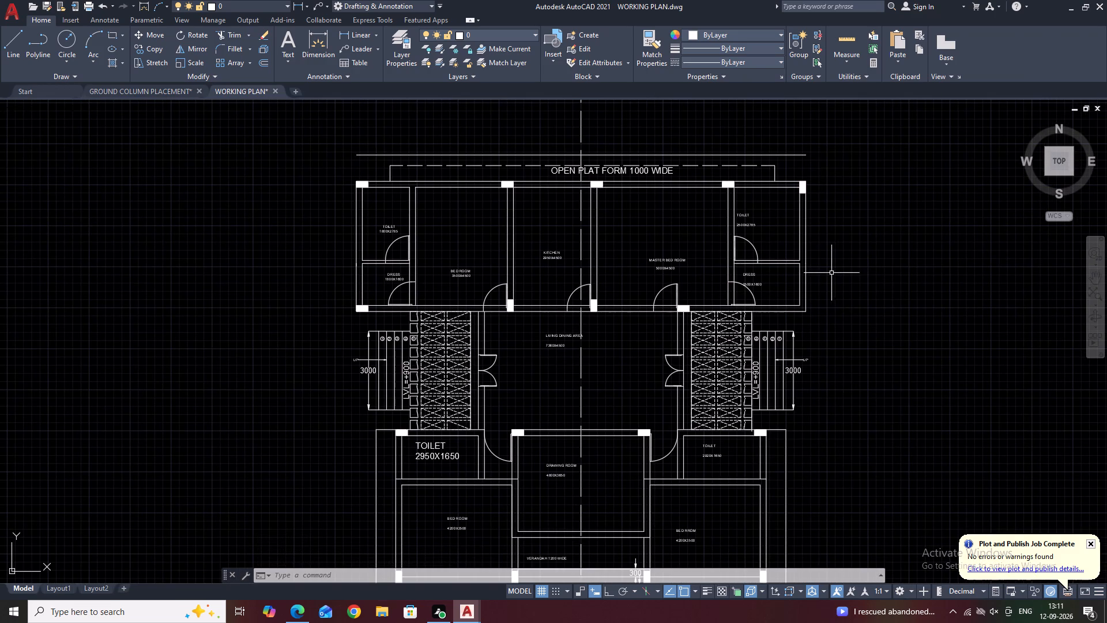
{"action": "middle_click_drag", "start_coordinate": [480, 292], "coordinate": [658, 334]}
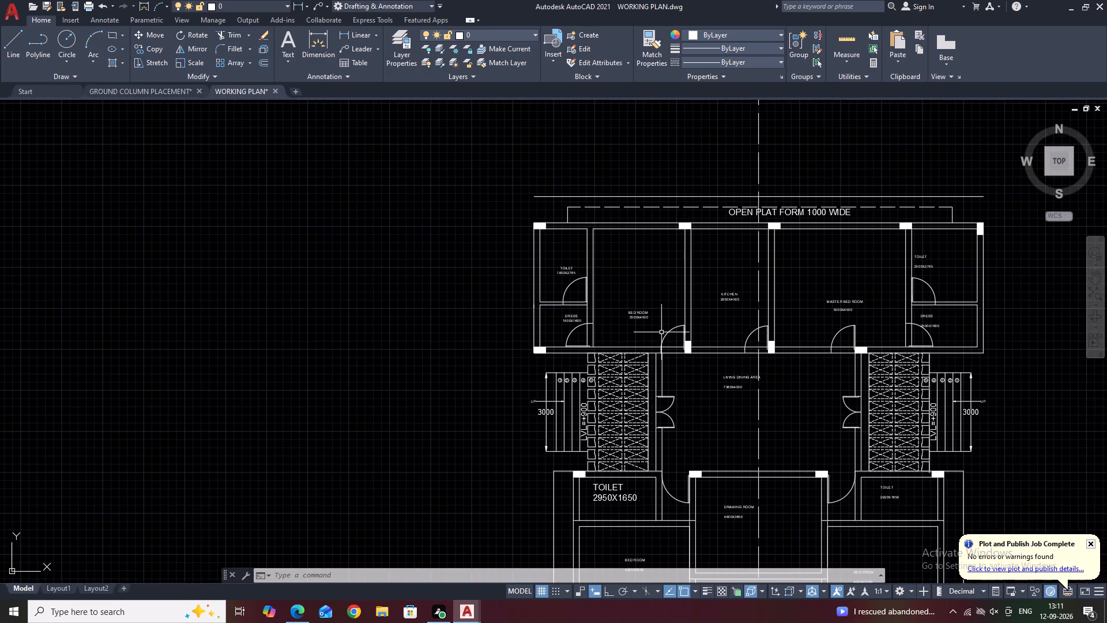
{"action": "middle_click_drag", "start_coordinate": [594, 350], "coordinate": [589, 352]}
{"action": "scroll", "coordinate": [558, 297], "scroll_direction": "up", "scroll_amount": 2}
{"action": "middle_click_drag", "start_coordinate": [626, 333], "coordinate": [692, 366]}
{"action": "key", "text": "t"}
{"action": "type", "text": "R"}
{"action": "key", "text": "space"}
{"action": "left_click", "coordinate": [657, 347]}
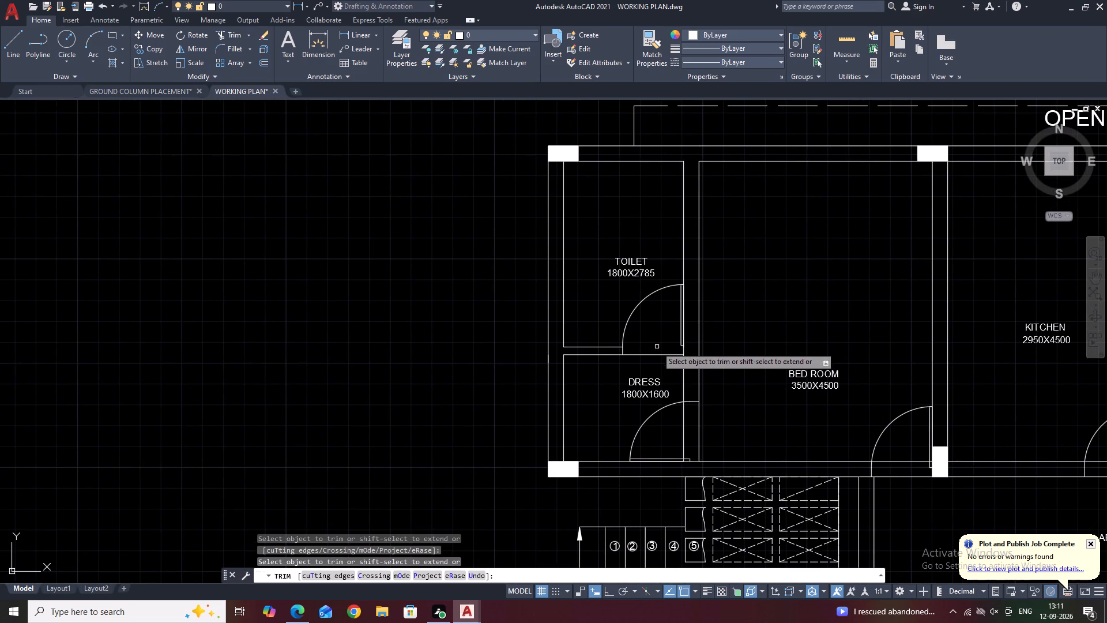
{"action": "key", "text": "Escape"}
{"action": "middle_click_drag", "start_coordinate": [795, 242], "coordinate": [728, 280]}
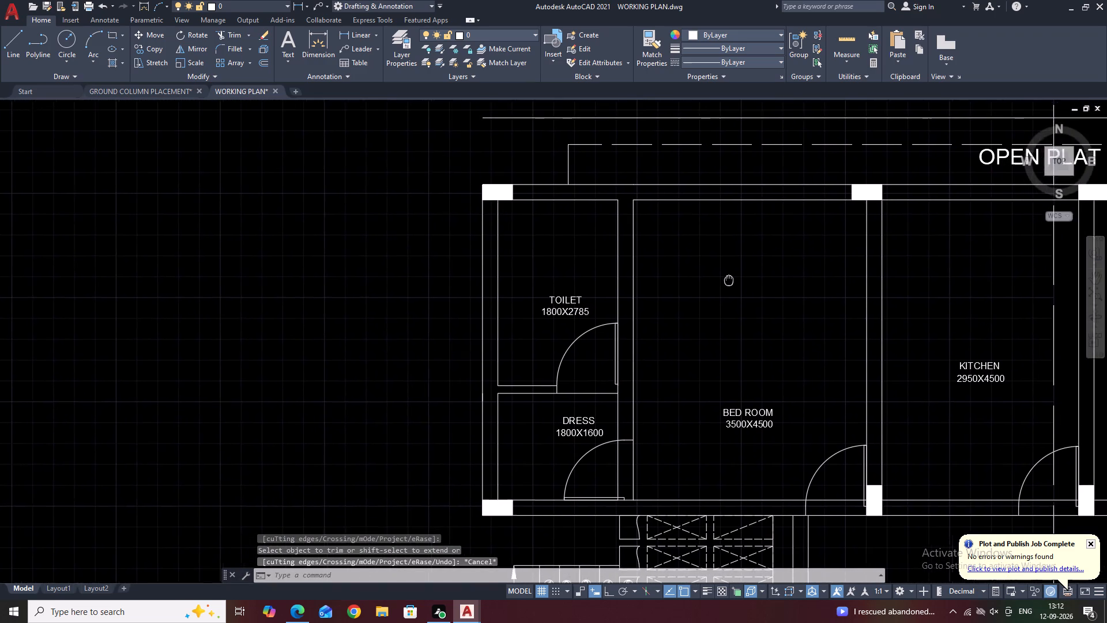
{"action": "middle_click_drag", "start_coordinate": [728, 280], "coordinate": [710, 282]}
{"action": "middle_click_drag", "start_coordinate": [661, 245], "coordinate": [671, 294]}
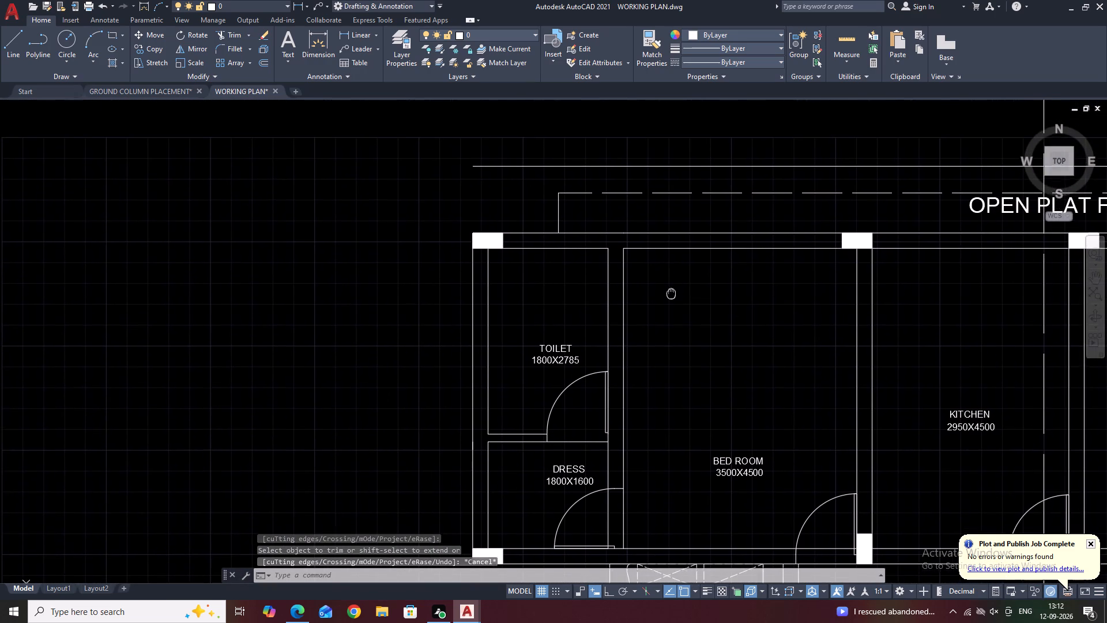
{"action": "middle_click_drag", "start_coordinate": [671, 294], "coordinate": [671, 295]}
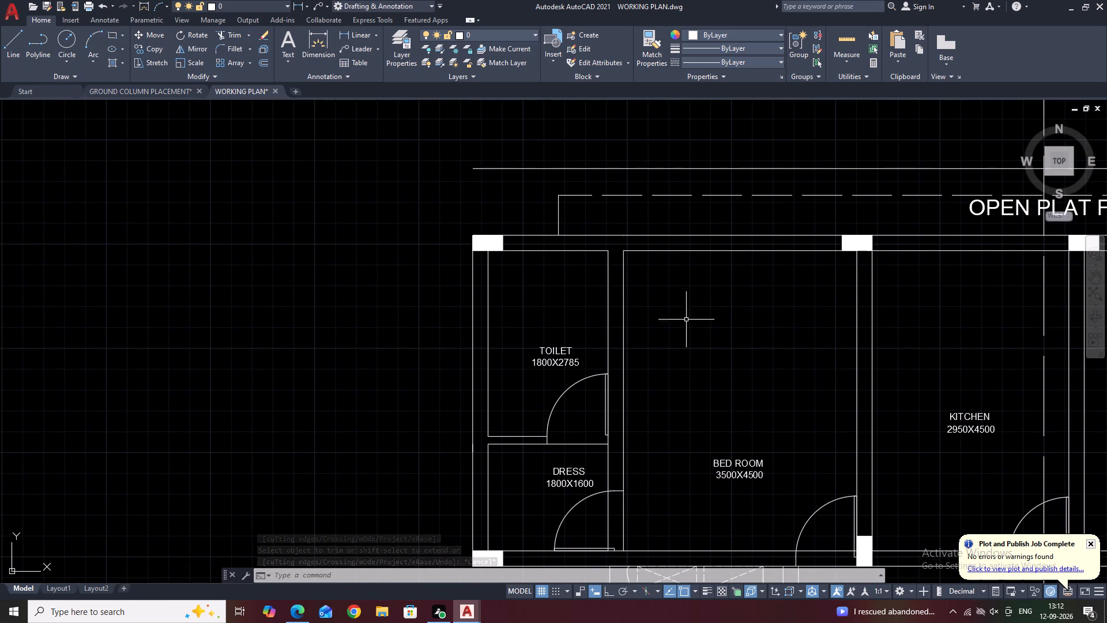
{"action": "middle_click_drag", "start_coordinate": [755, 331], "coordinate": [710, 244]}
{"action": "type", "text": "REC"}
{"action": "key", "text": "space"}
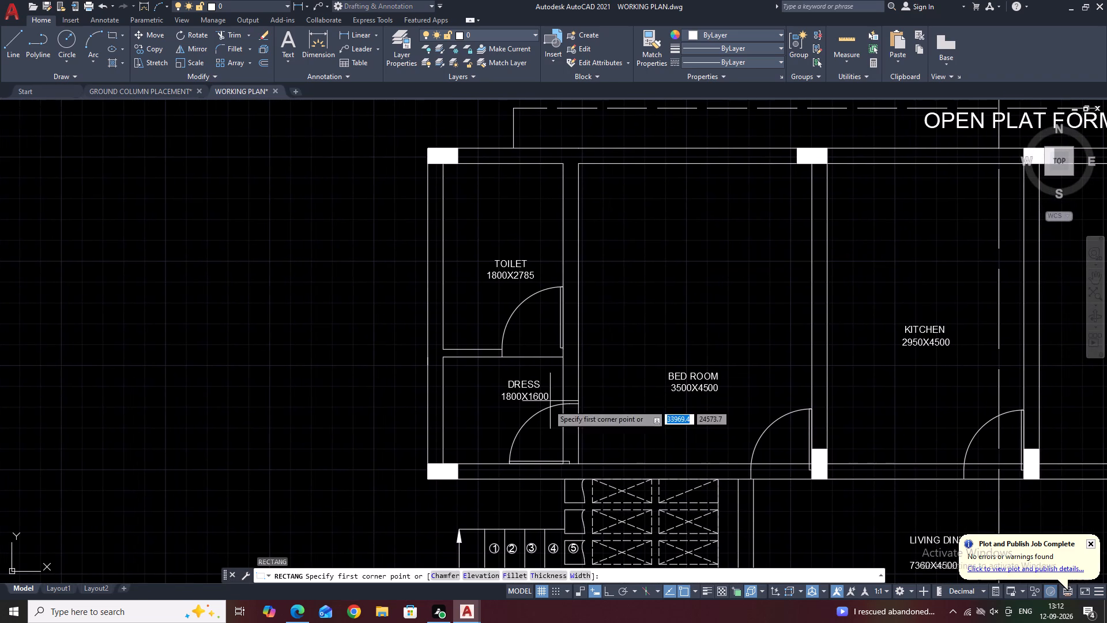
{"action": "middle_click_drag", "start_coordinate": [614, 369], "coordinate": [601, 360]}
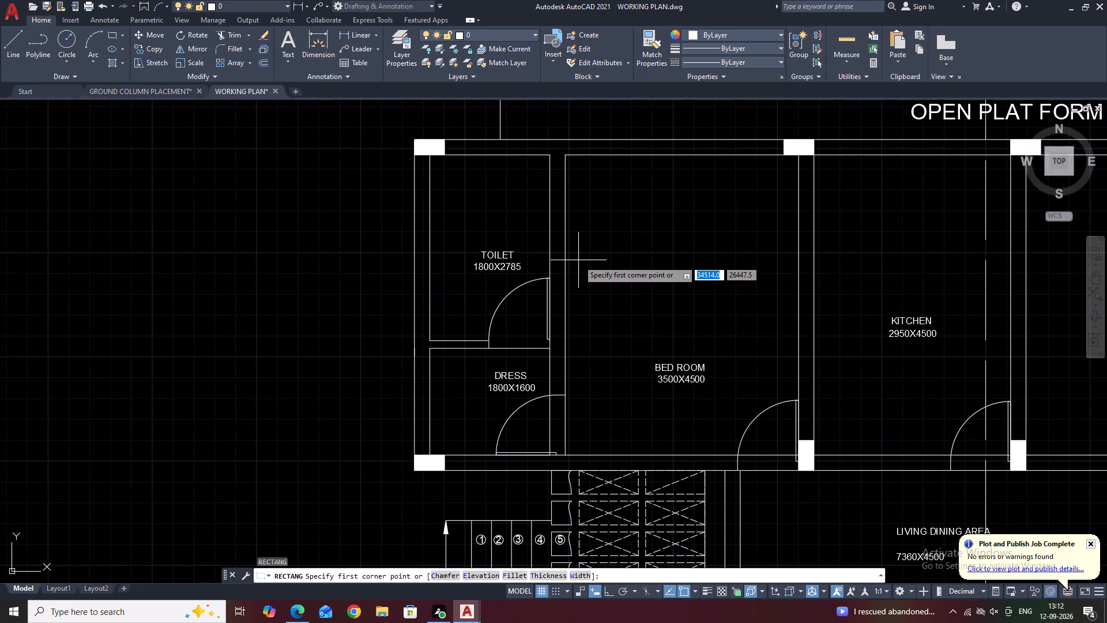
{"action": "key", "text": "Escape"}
Draw a short line across the DRESS and BED ROOM wall, from the door arc's crossing to the bedroom-side wall face.
{"action": "key", "text": "l"}
{"action": "key", "text": "space"}
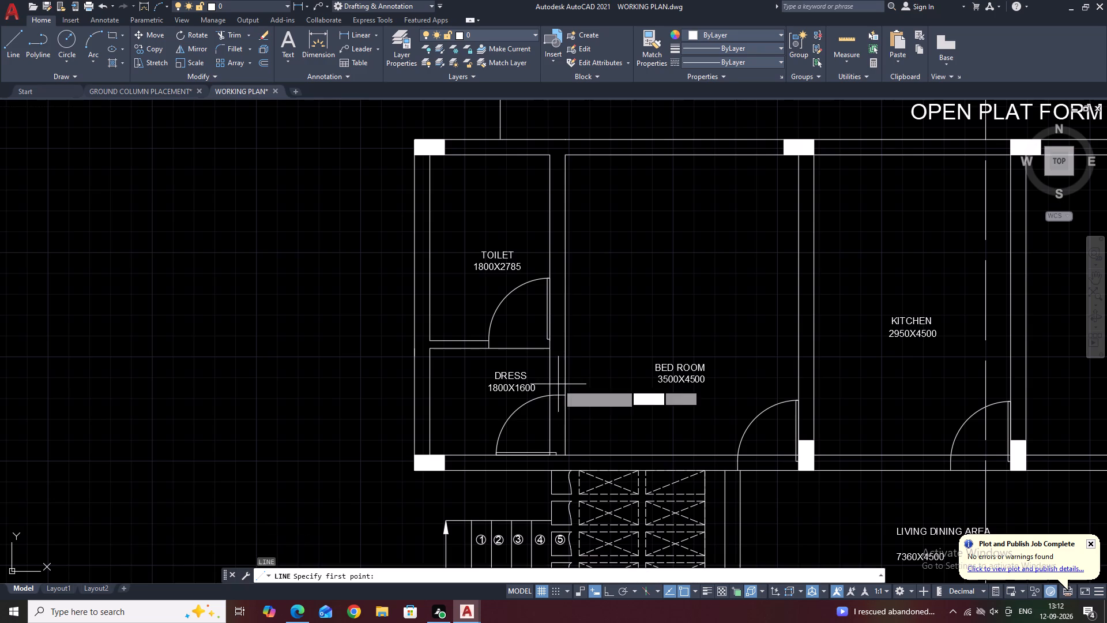
{"action": "scroll", "coordinate": [545, 407], "scroll_direction": "up", "scroll_amount": 3}
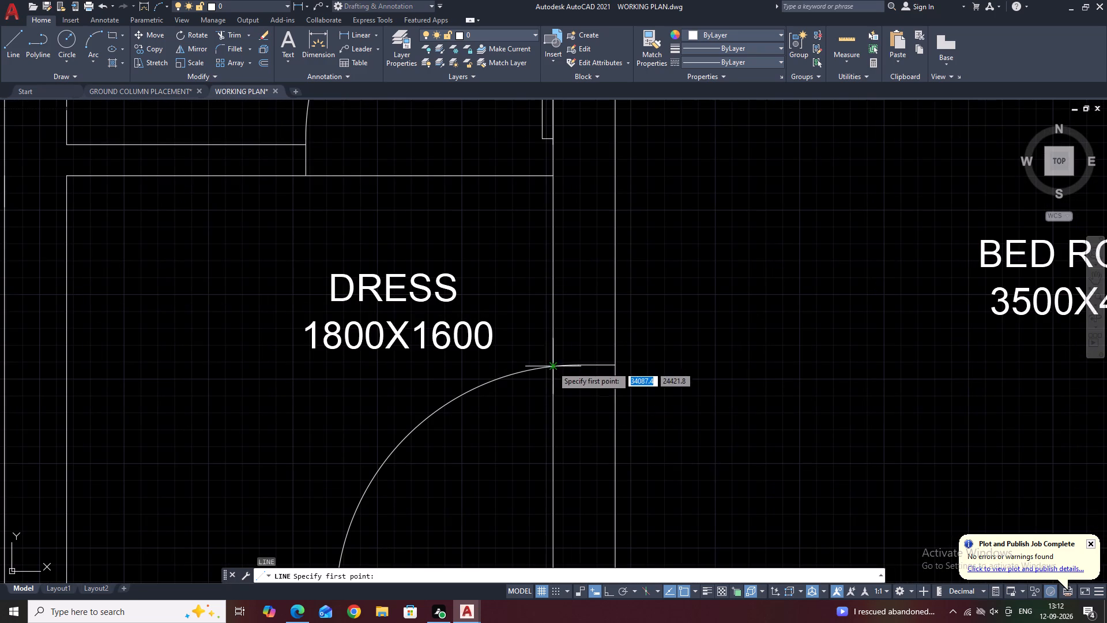
{"action": "left_click", "coordinate": [552, 366]}
{"action": "left_click", "coordinate": [617, 365]}
{"action": "key", "text": "Escape"}
Move the short line across the DRESS door wall slightly up and left, close to the door arc's end.
{"action": "scroll", "coordinate": [737, 324], "scroll_direction": "down", "scroll_amount": 5}
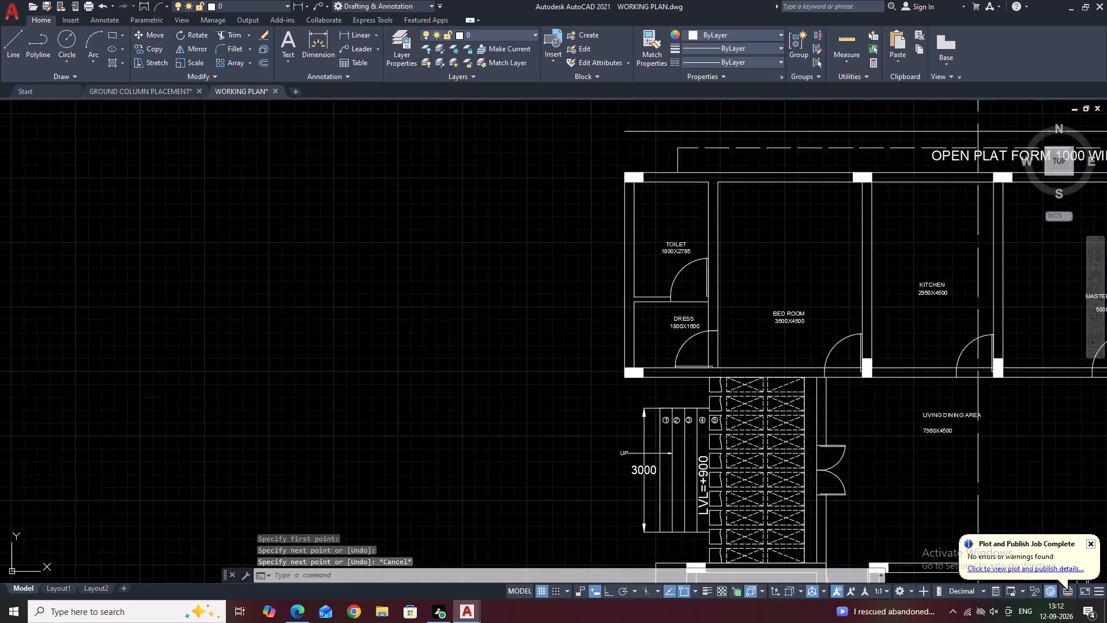
{"action": "scroll", "coordinate": [722, 332], "scroll_direction": "up", "scroll_amount": 8}
{"action": "left_click", "coordinate": [690, 279]}
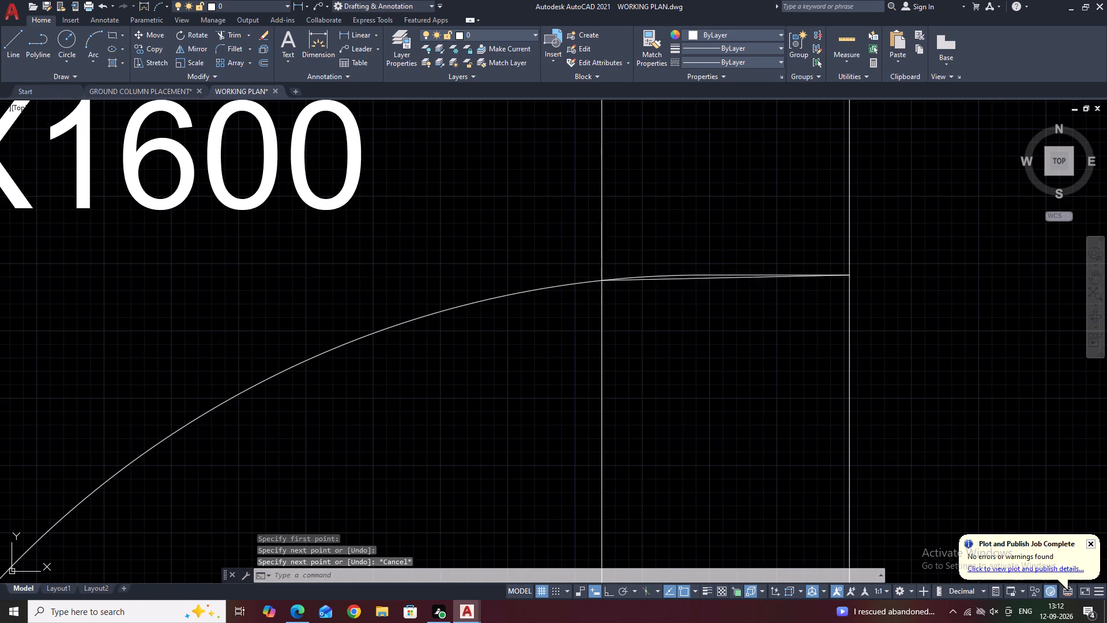
{"action": "middle_click_drag", "start_coordinate": [772, 286], "coordinate": [658, 358]}
{"action": "key", "text": "m"}
{"action": "key", "text": "space"}
{"action": "left_click", "coordinate": [609, 352]}
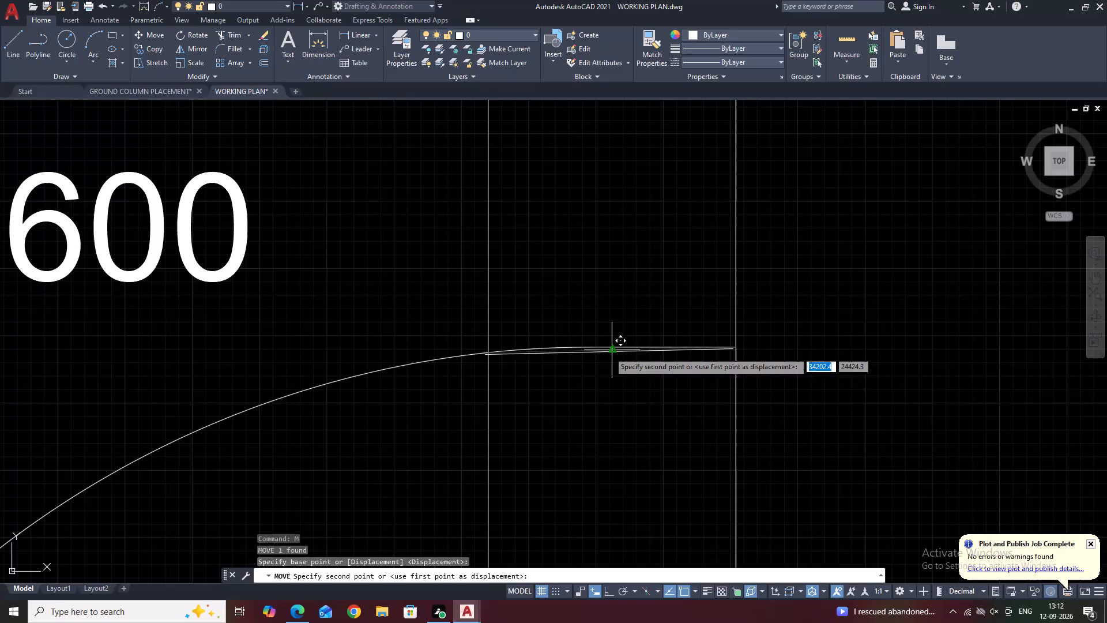
{"action": "left_click", "coordinate": [605, 344]}
Move the same short line slightly right so its end meets the bedroom-side wall face.
{"action": "scroll", "coordinate": [760, 343], "scroll_direction": "up", "scroll_amount": 2}
{"action": "left_click", "coordinate": [675, 349]}
{"action": "middle_click_drag", "start_coordinate": [769, 336], "coordinate": [650, 343]}
{"action": "key", "text": "m"}
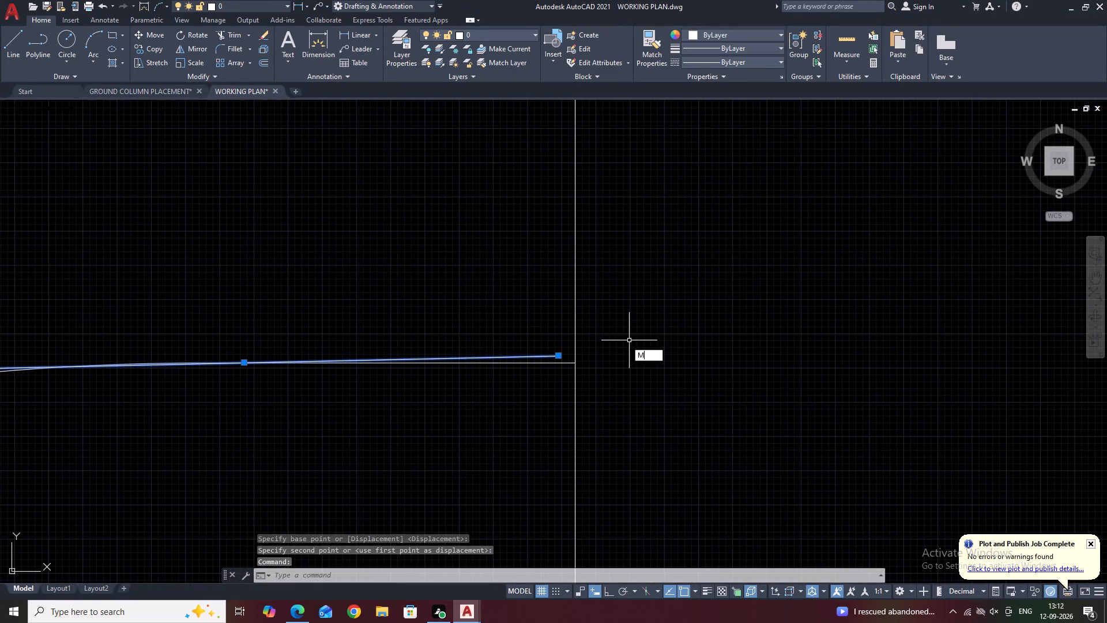
{"action": "key", "text": "space"}
{"action": "left_click", "coordinate": [559, 359]}
{"action": "left_click", "coordinate": [578, 358]}
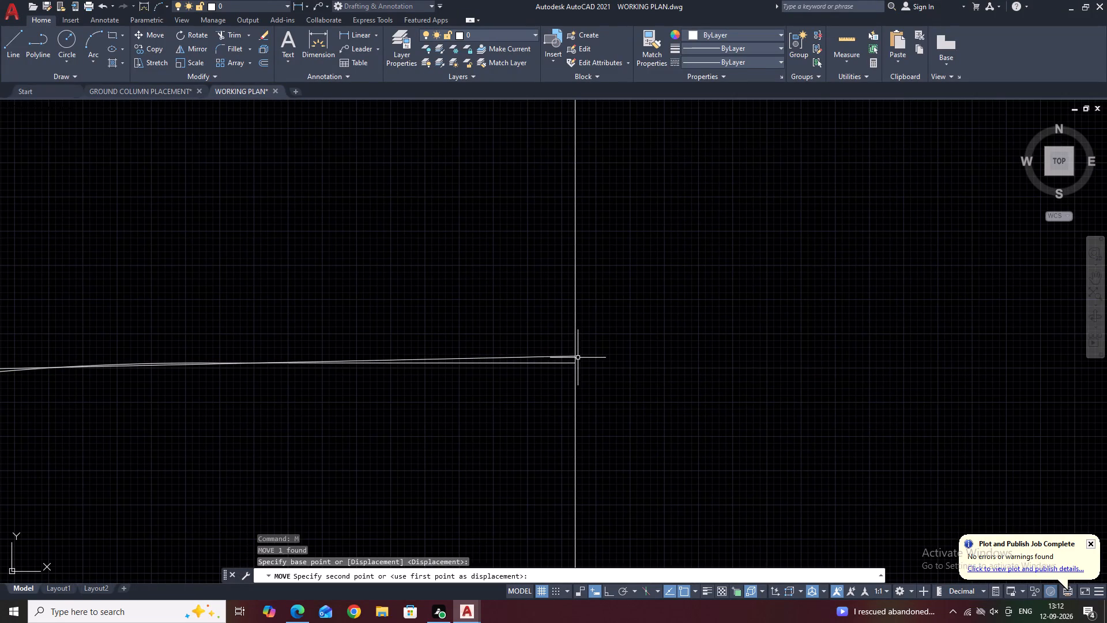
Trim the DRESS-side wall line below the short line, across the DRESS door opening.
{"action": "middle_click_drag", "start_coordinate": [750, 286], "coordinate": [911, 322]}
{"action": "middle_click_drag", "start_coordinate": [558, 339], "coordinate": [803, 297]}
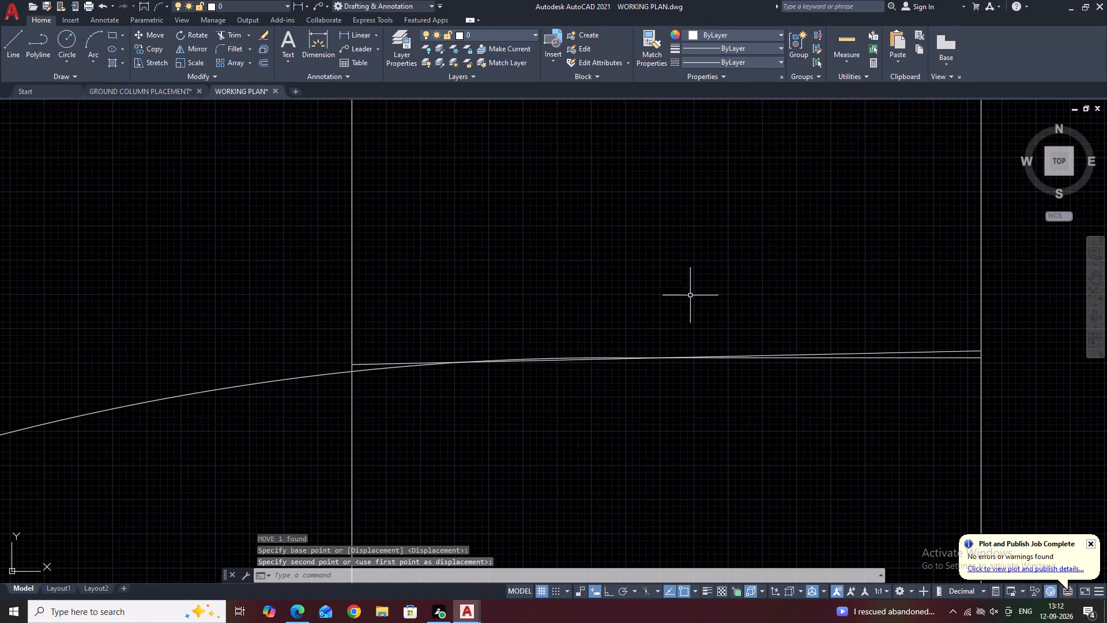
{"action": "scroll", "coordinate": [688, 295], "scroll_direction": "down", "scroll_amount": 4}
{"action": "middle_click_drag", "start_coordinate": [792, 340], "coordinate": [793, 230]}
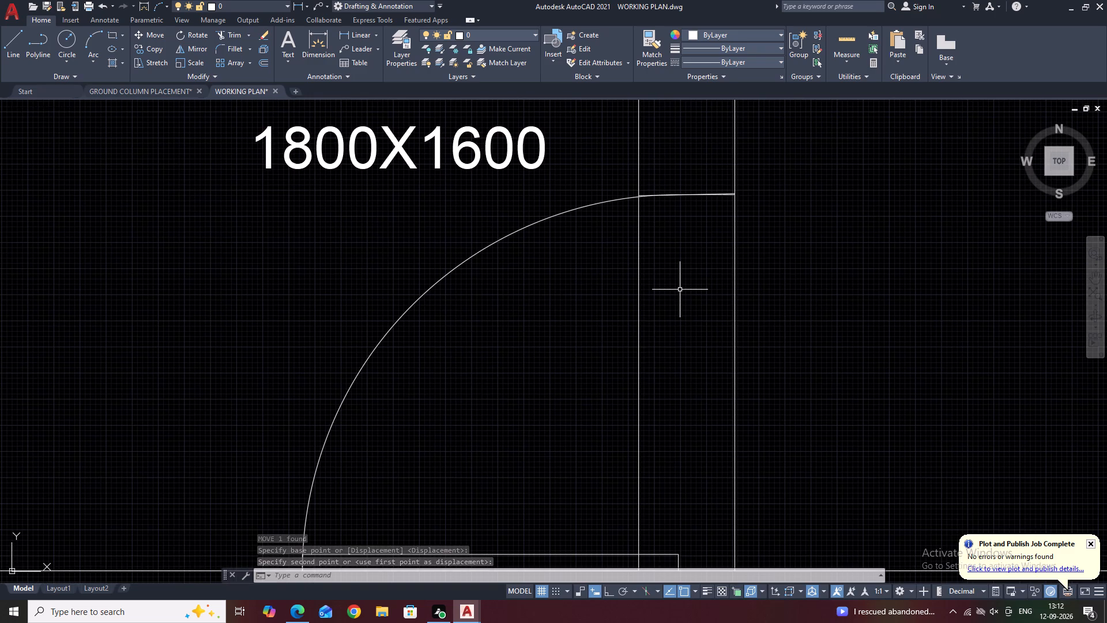
{"action": "type", "text": "TR"}
{"action": "key", "text": "space"}
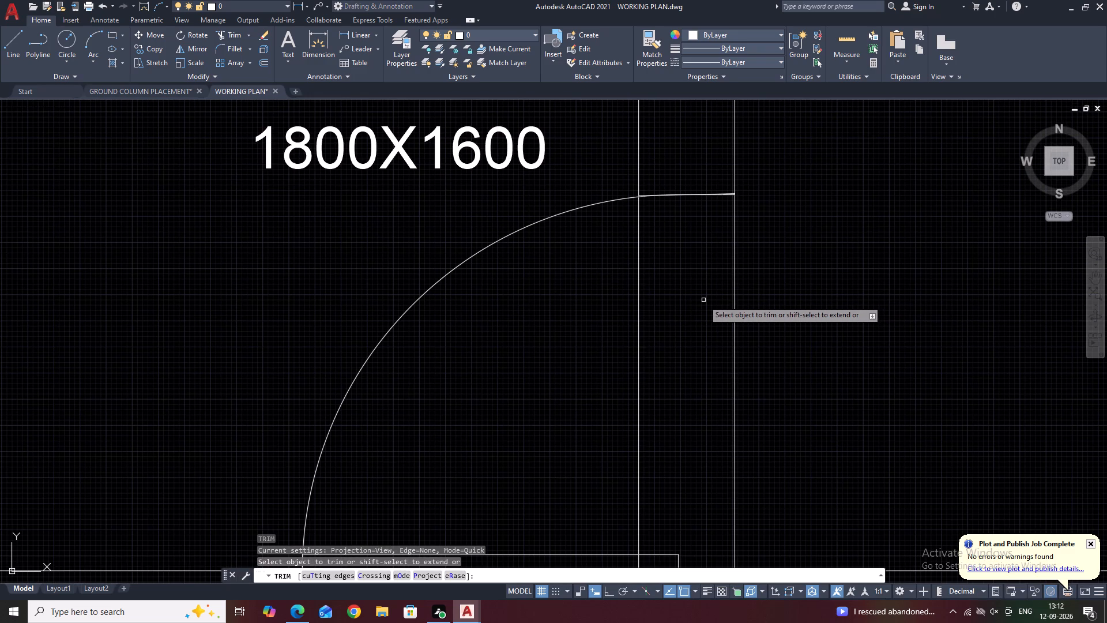
{"action": "left_click", "coordinate": [703, 300]}
{"action": "left_click", "coordinate": [570, 289]}
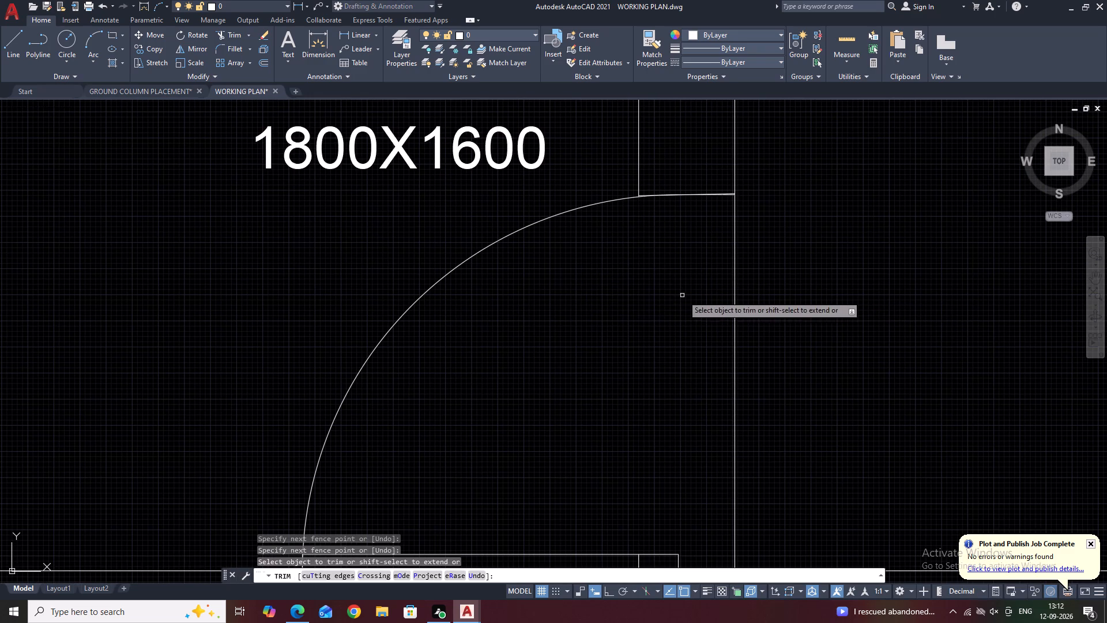
{"action": "key", "text": "Escape"}
{"action": "scroll", "coordinate": [685, 295], "scroll_direction": "down", "scroll_amount": 3}
{"action": "middle_click_drag", "start_coordinate": [716, 272], "coordinate": [708, 420]}
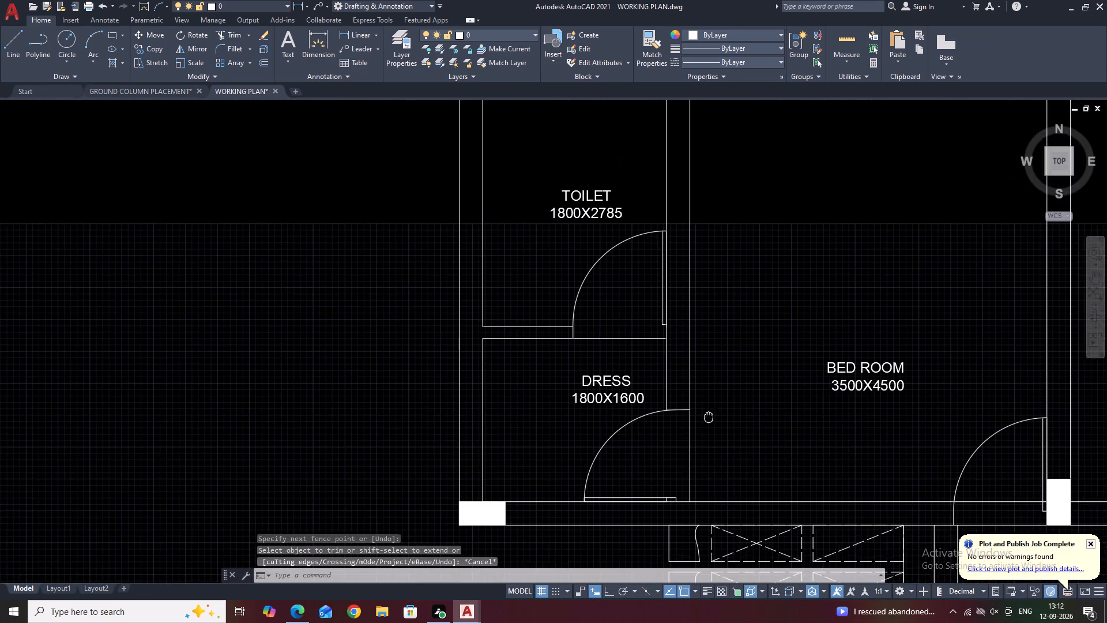
Trim the inner wall line across the BED ROOM door opening, including the leftover piece inside the door leaf.
{"action": "middle_click_drag", "start_coordinate": [708, 420], "coordinate": [704, 415]}
{"action": "middle_click_drag", "start_coordinate": [771, 322], "coordinate": [730, 360]}
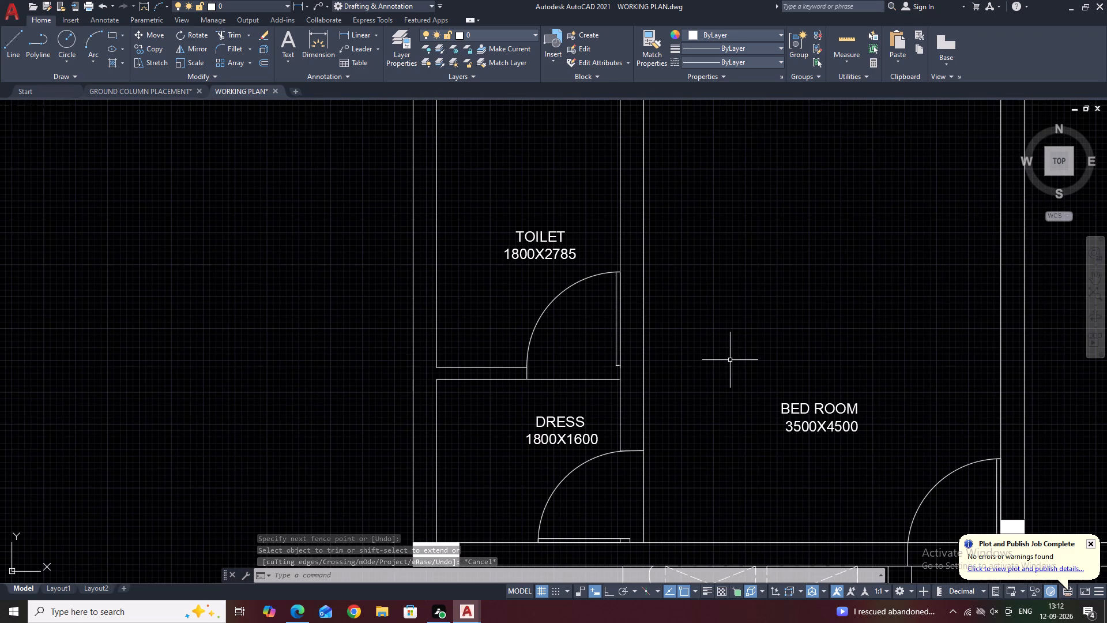
{"action": "middle_click_drag", "start_coordinate": [702, 375], "coordinate": [526, 407]}
{"action": "middle_click_drag", "start_coordinate": [675, 402], "coordinate": [671, 396]}
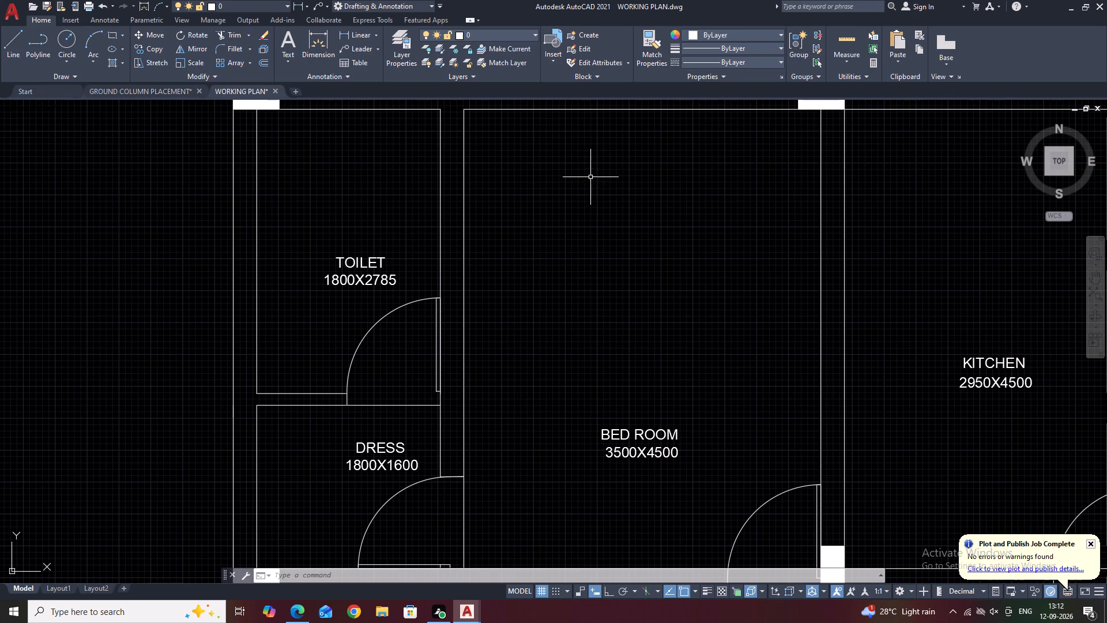
{"action": "scroll", "coordinate": [548, 186], "scroll_direction": "down", "scroll_amount": 3}
{"action": "scroll", "coordinate": [512, 167], "scroll_direction": "up", "scroll_amount": 1}
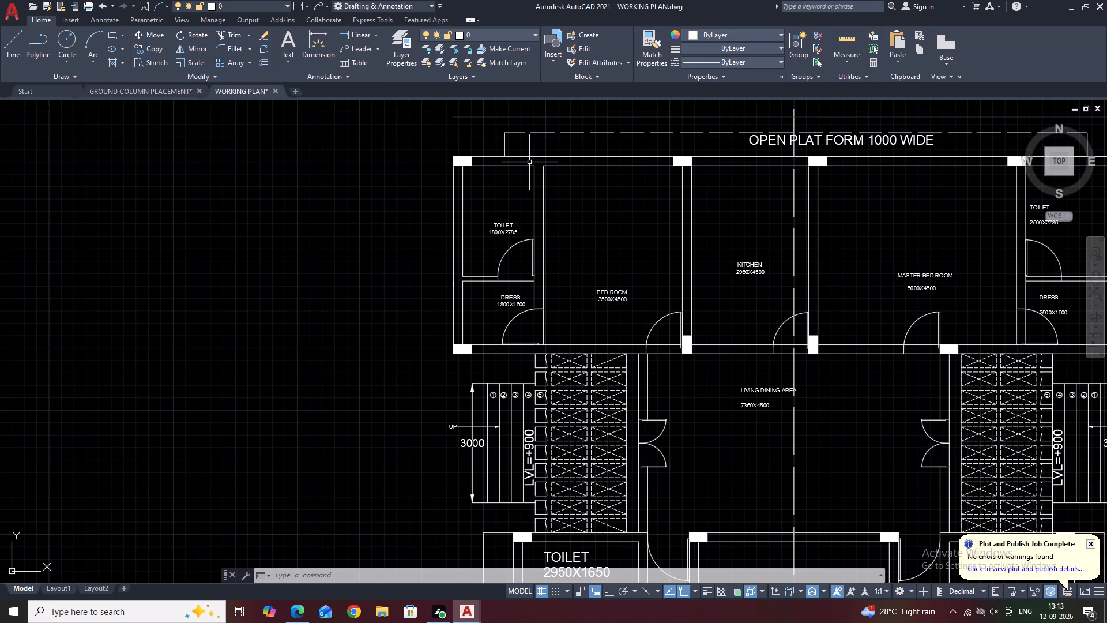
{"action": "key", "text": "t"}
{"action": "type", "text": "R"}
{"action": "key", "text": "space"}
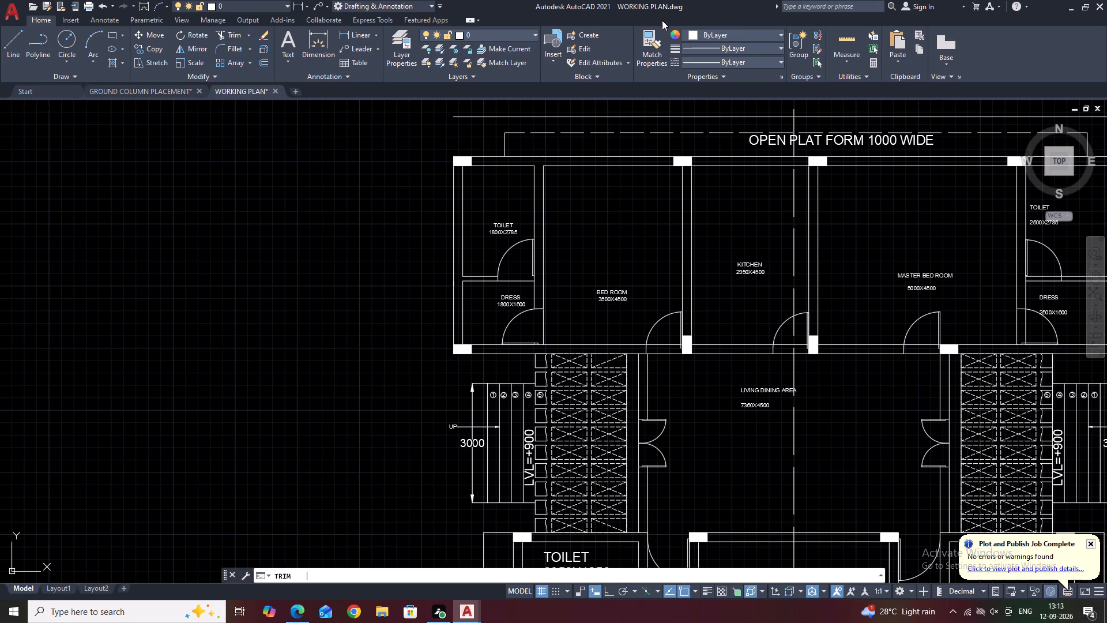
{"action": "left_click", "coordinate": [664, 344]}
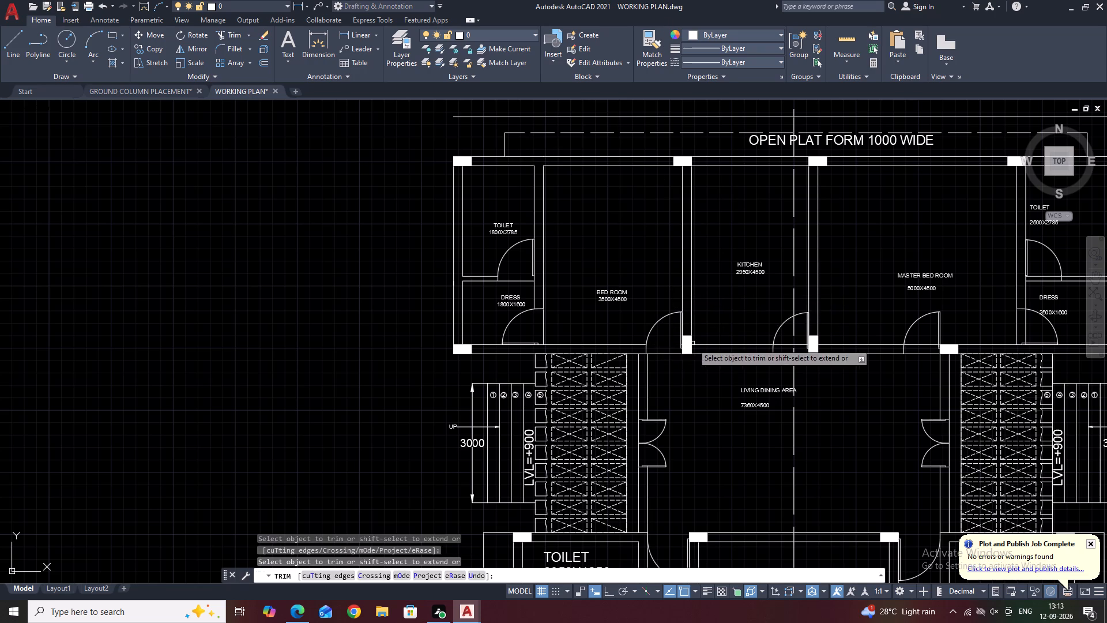
{"action": "scroll", "coordinate": [684, 344], "scroll_direction": "up", "scroll_amount": 7}
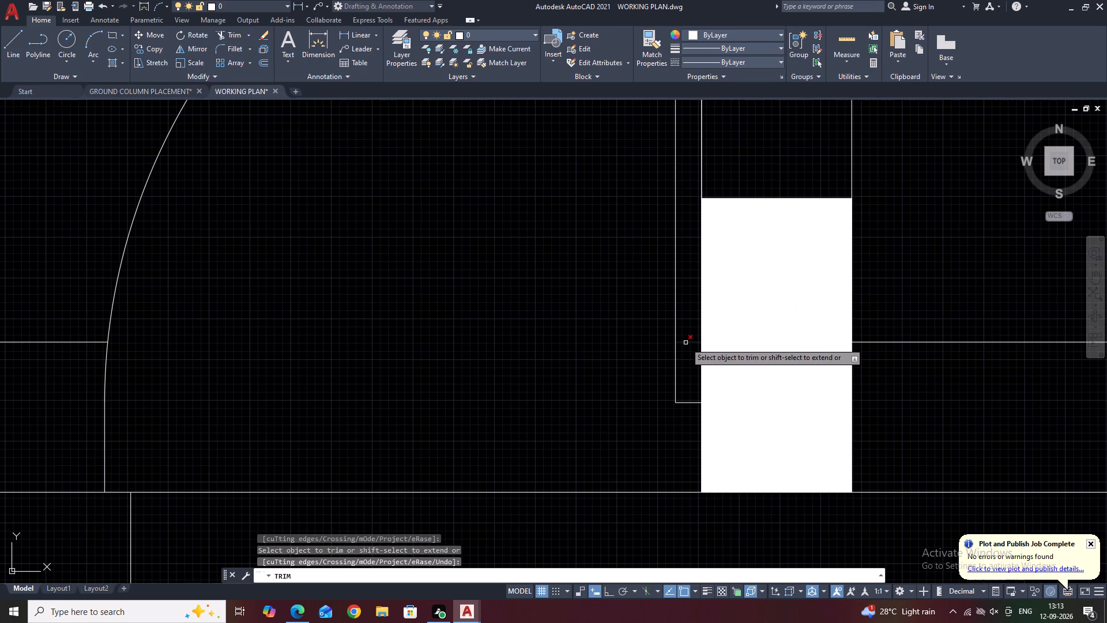
{"action": "left_click", "coordinate": [686, 343]}
{"action": "scroll", "coordinate": [440, 296], "scroll_direction": "down", "scroll_amount": 4}
{"action": "key", "text": "Escape"}
{"action": "scroll", "coordinate": [556, 303], "scroll_direction": "down", "scroll_amount": 2}
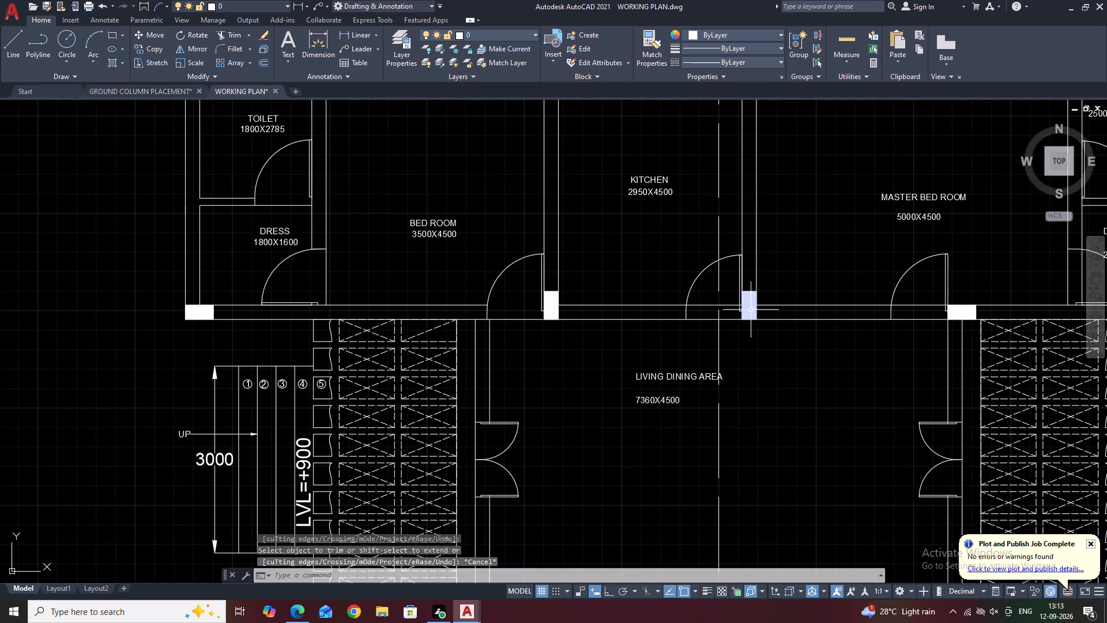
Trim the inner wall line across the KITCHEN door opening on both sides of the centre line, keeping the centre line whole.
{"action": "middle_click_drag", "start_coordinate": [751, 309], "coordinate": [585, 325]}
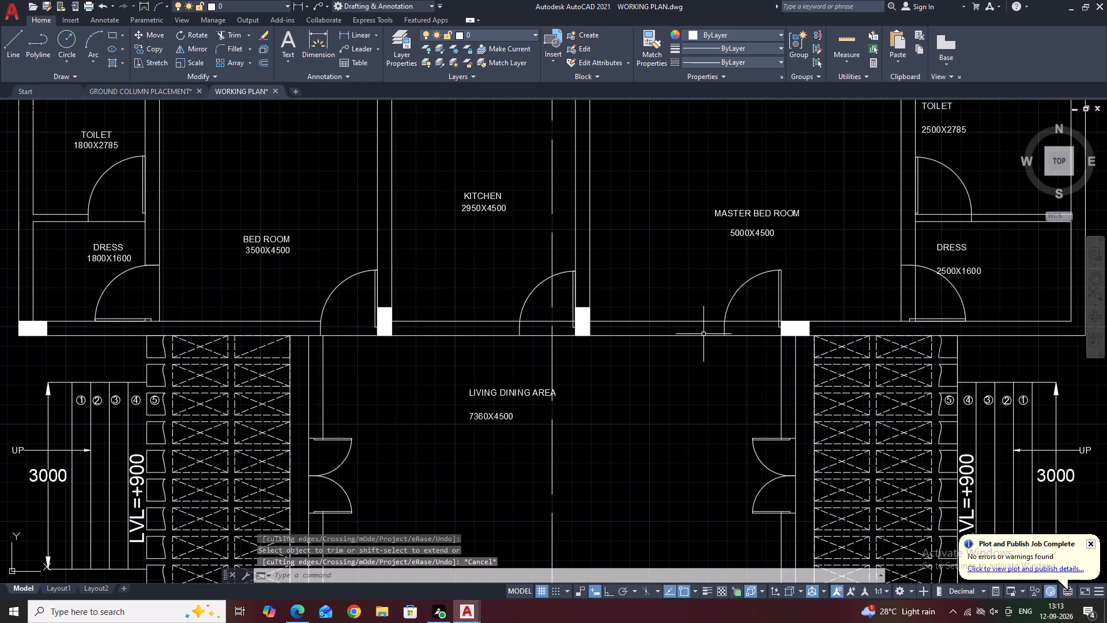
{"action": "middle_click_drag", "start_coordinate": [768, 340], "coordinate": [725, 344]}
{"action": "type", "text": "TR"}
{"action": "key", "text": "space"}
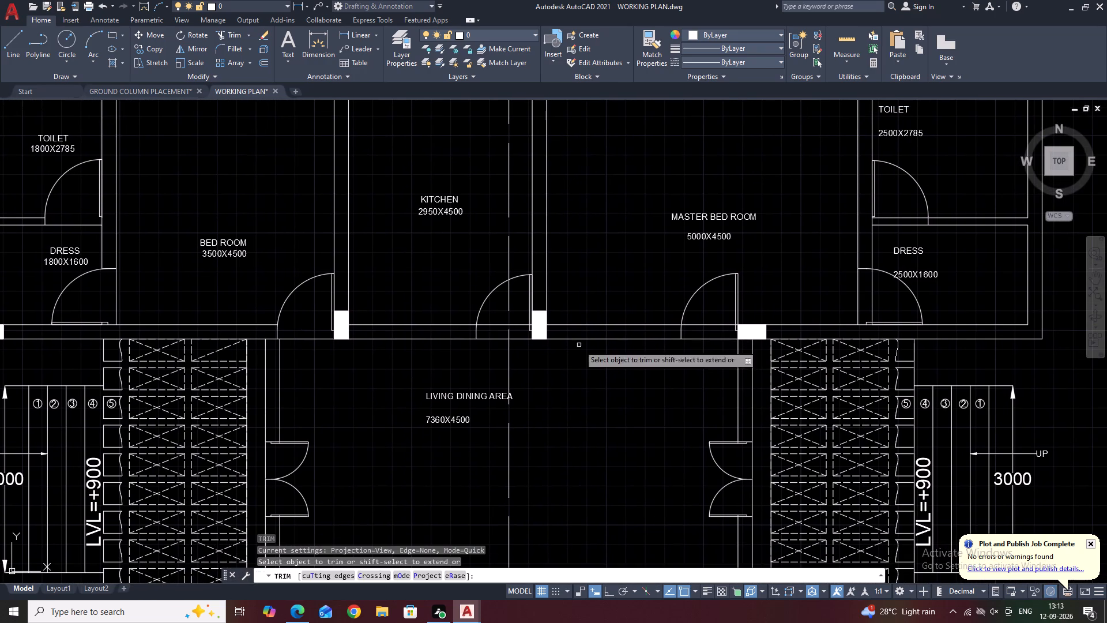
{"action": "left_click", "coordinate": [506, 324]}
{"action": "left_click", "coordinate": [514, 324]}
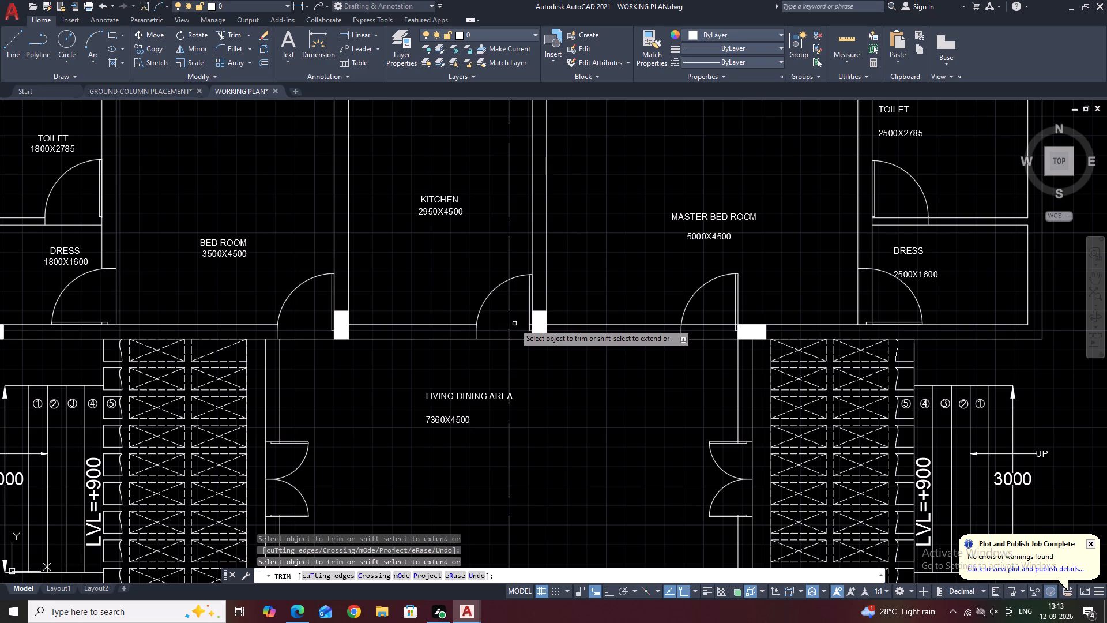
{"action": "left_click", "coordinate": [508, 309]}
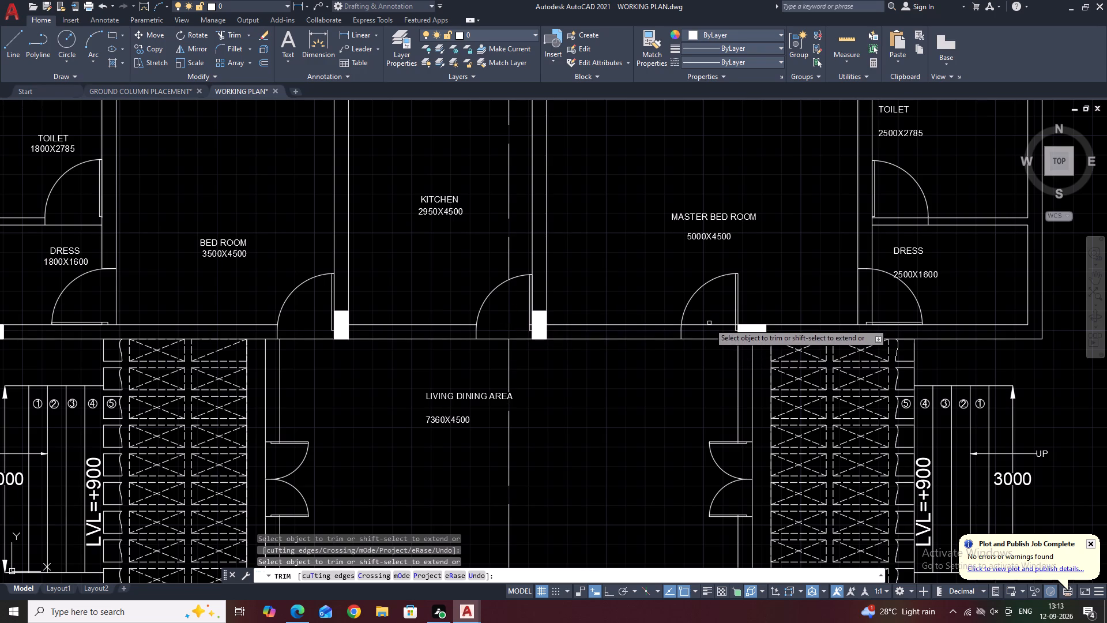
{"action": "key", "text": "ctrl+z"}
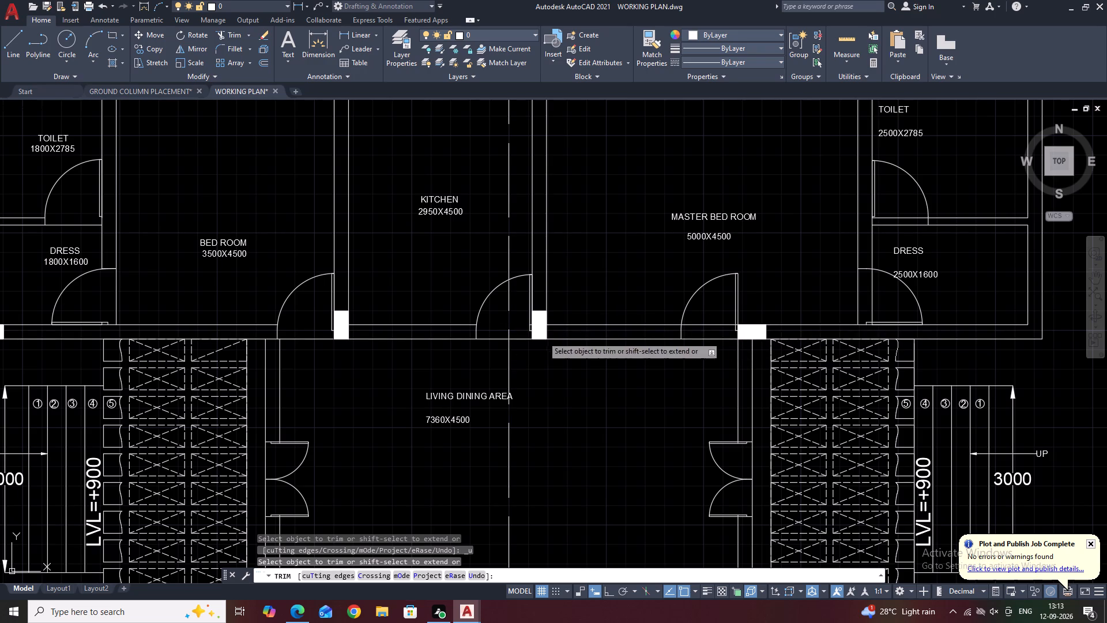
Trim the wall lines across the MASTER BED ROOM door and the adjoining 2500-wide DRESS and TOILET door openings.
{"action": "left_click", "coordinate": [715, 324]}
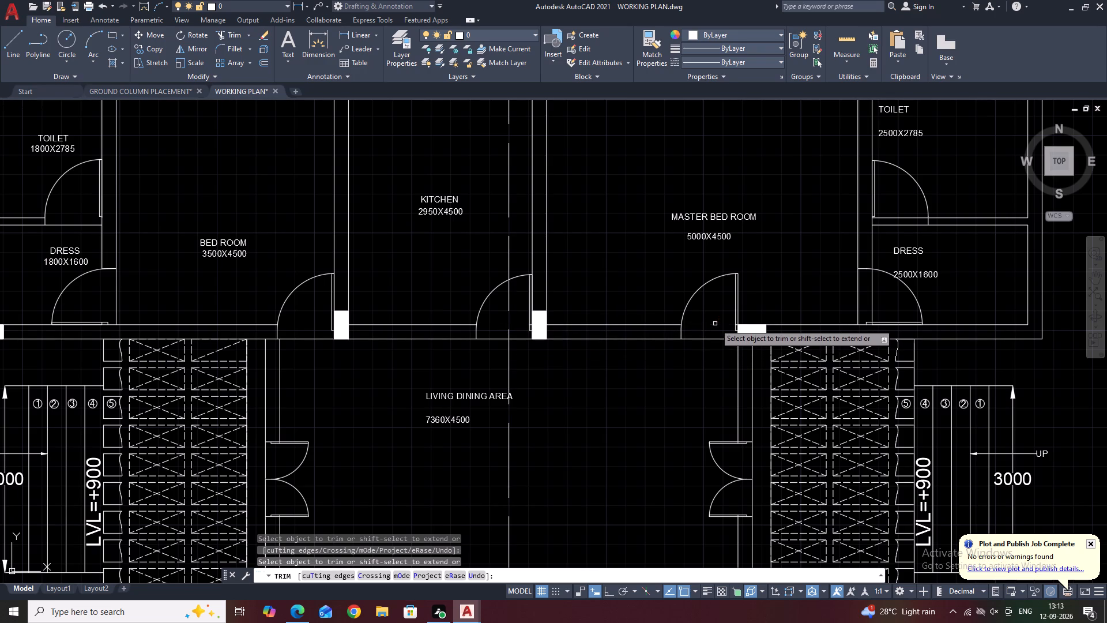
{"action": "left_click", "coordinate": [871, 289]}
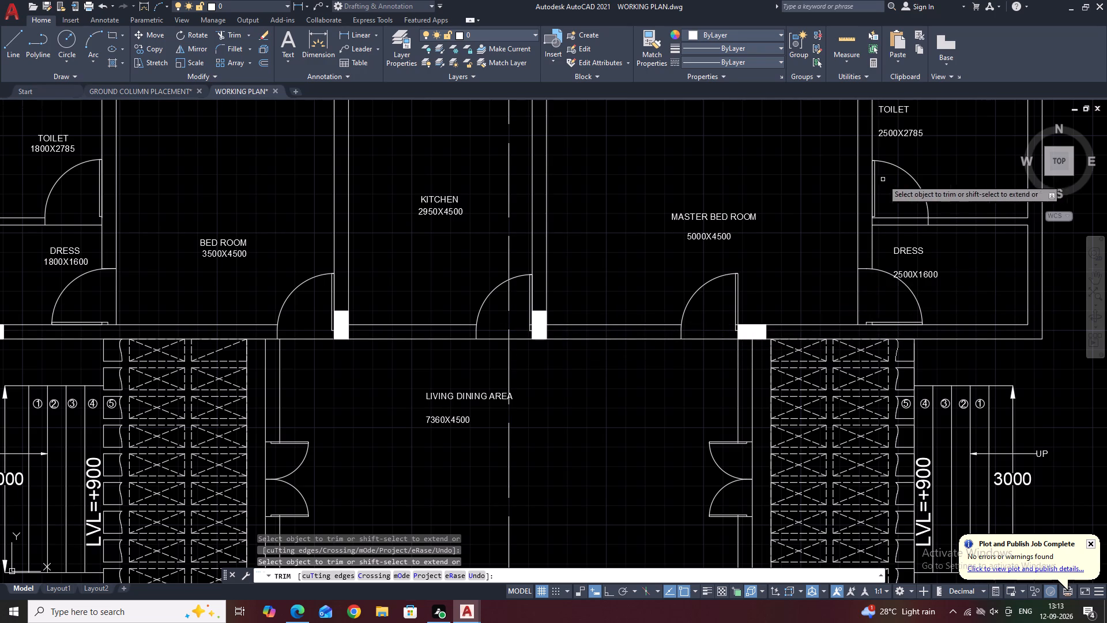
{"action": "left_click", "coordinate": [893, 216]}
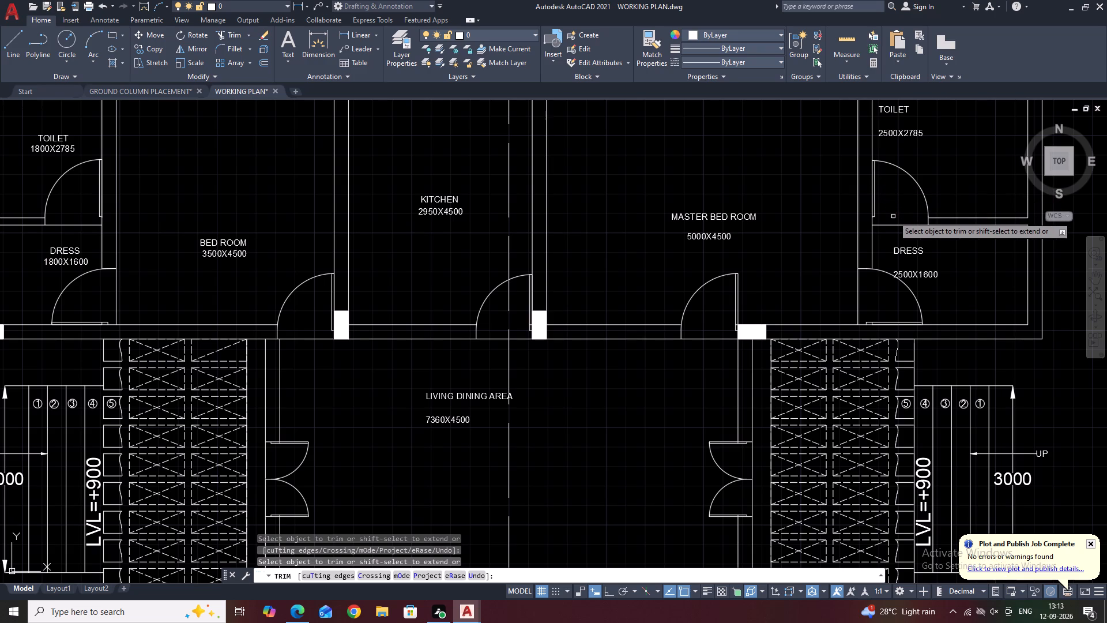
{"action": "scroll", "coordinate": [893, 213], "scroll_direction": "down", "scroll_amount": 3}
{"action": "middle_click_drag", "start_coordinate": [914, 212], "coordinate": [795, 186]}
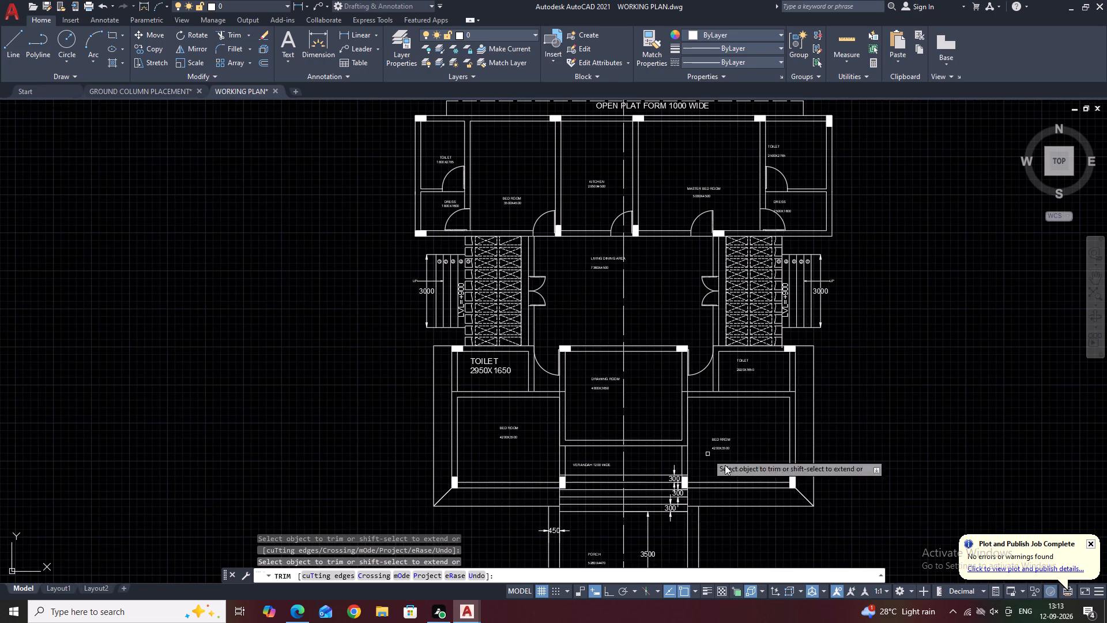
{"action": "middle_click_drag", "start_coordinate": [793, 494], "coordinate": [751, 477]}
{"action": "key", "text": "Escape"}
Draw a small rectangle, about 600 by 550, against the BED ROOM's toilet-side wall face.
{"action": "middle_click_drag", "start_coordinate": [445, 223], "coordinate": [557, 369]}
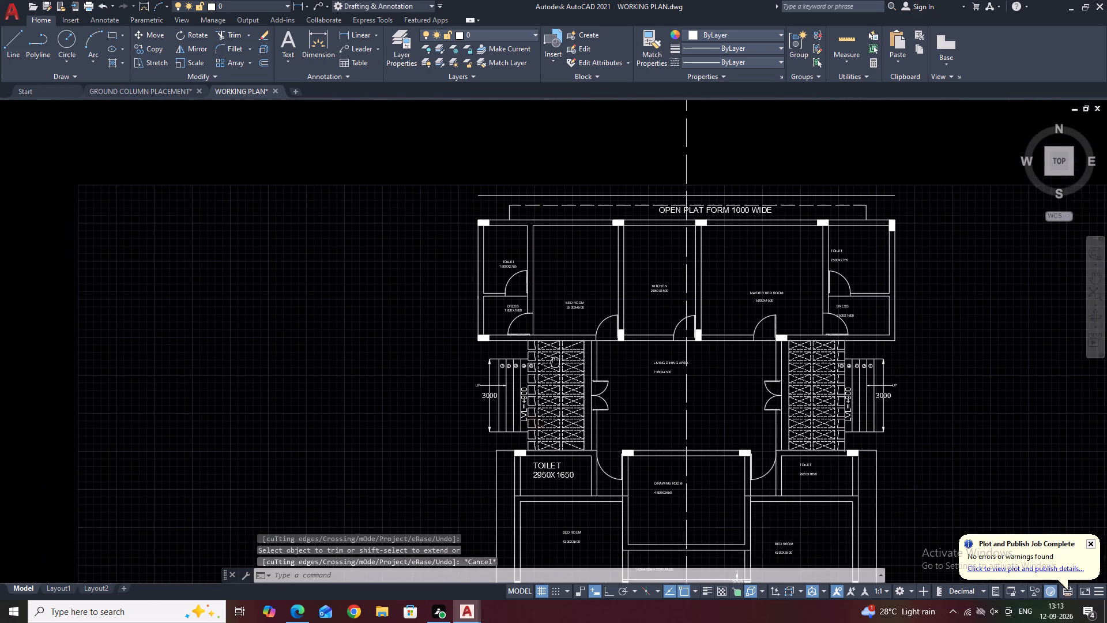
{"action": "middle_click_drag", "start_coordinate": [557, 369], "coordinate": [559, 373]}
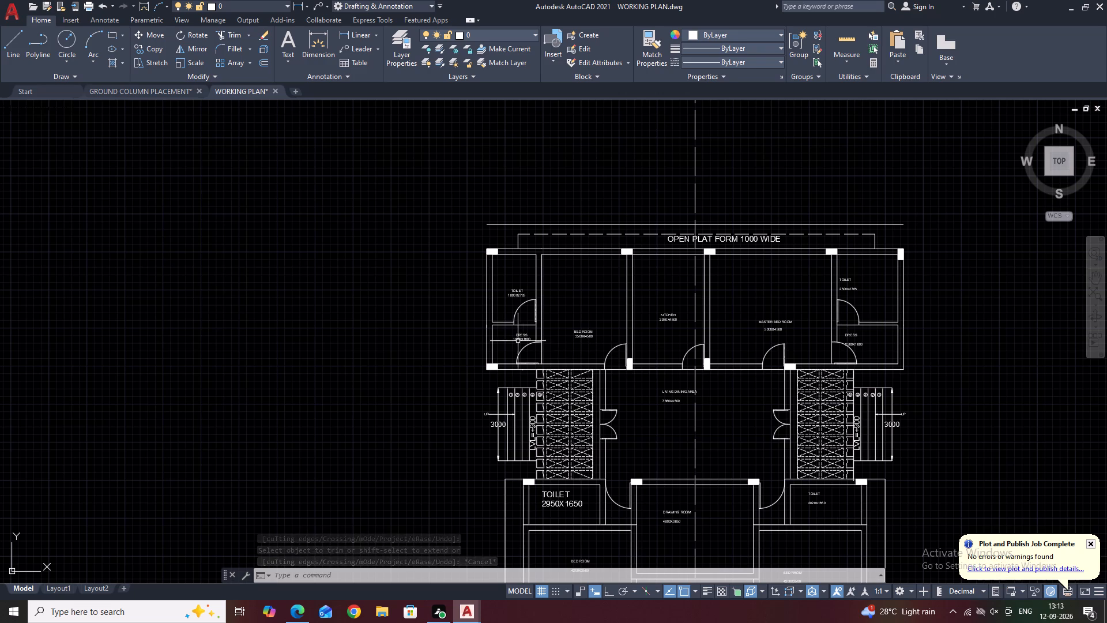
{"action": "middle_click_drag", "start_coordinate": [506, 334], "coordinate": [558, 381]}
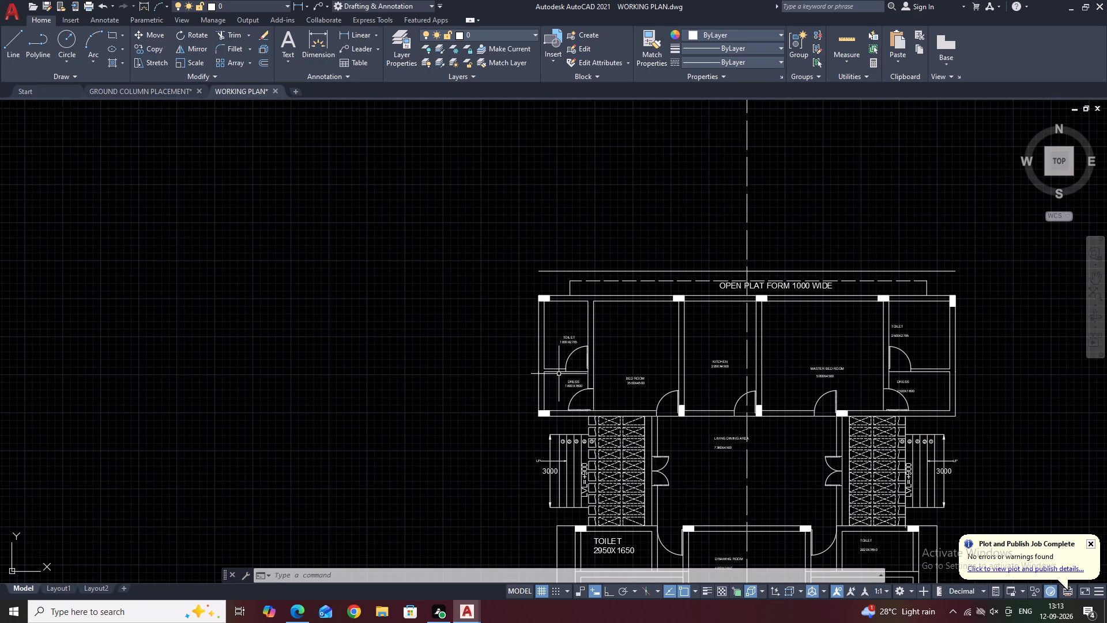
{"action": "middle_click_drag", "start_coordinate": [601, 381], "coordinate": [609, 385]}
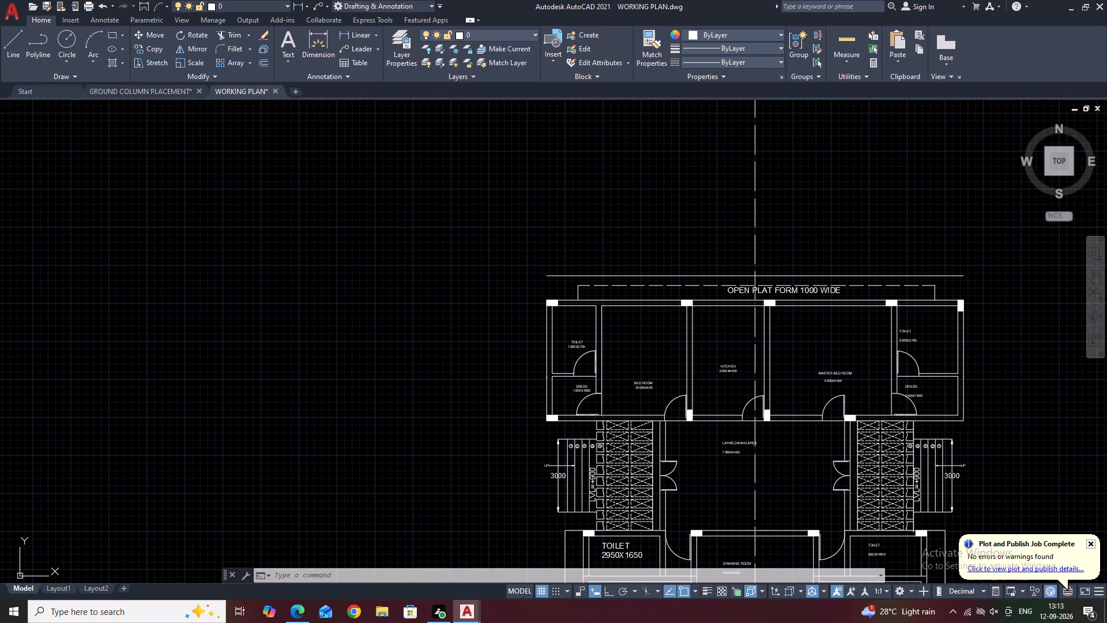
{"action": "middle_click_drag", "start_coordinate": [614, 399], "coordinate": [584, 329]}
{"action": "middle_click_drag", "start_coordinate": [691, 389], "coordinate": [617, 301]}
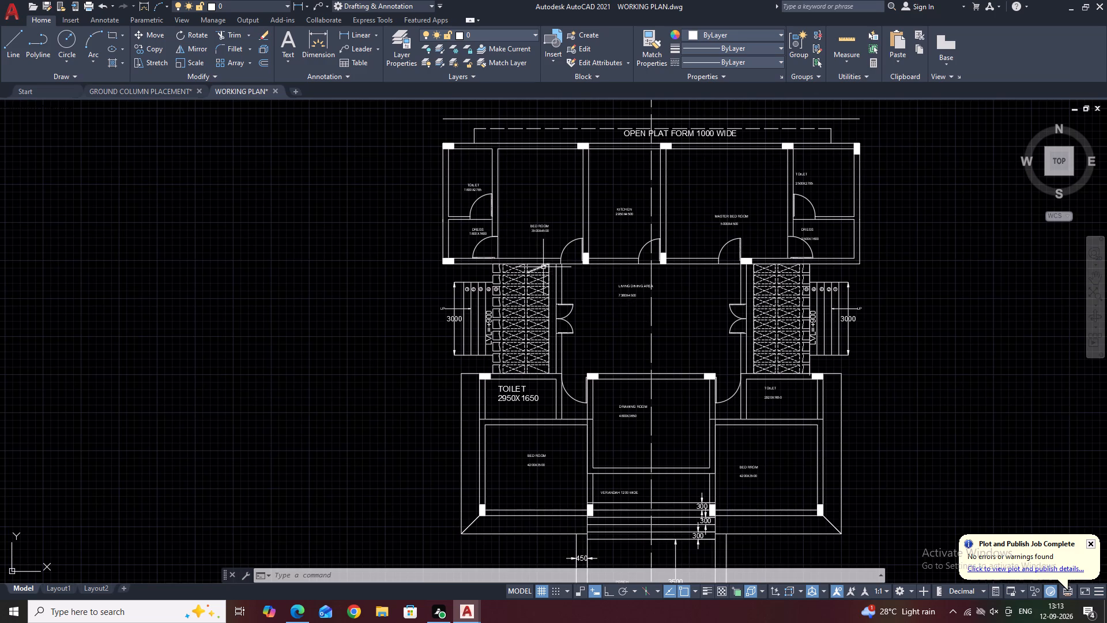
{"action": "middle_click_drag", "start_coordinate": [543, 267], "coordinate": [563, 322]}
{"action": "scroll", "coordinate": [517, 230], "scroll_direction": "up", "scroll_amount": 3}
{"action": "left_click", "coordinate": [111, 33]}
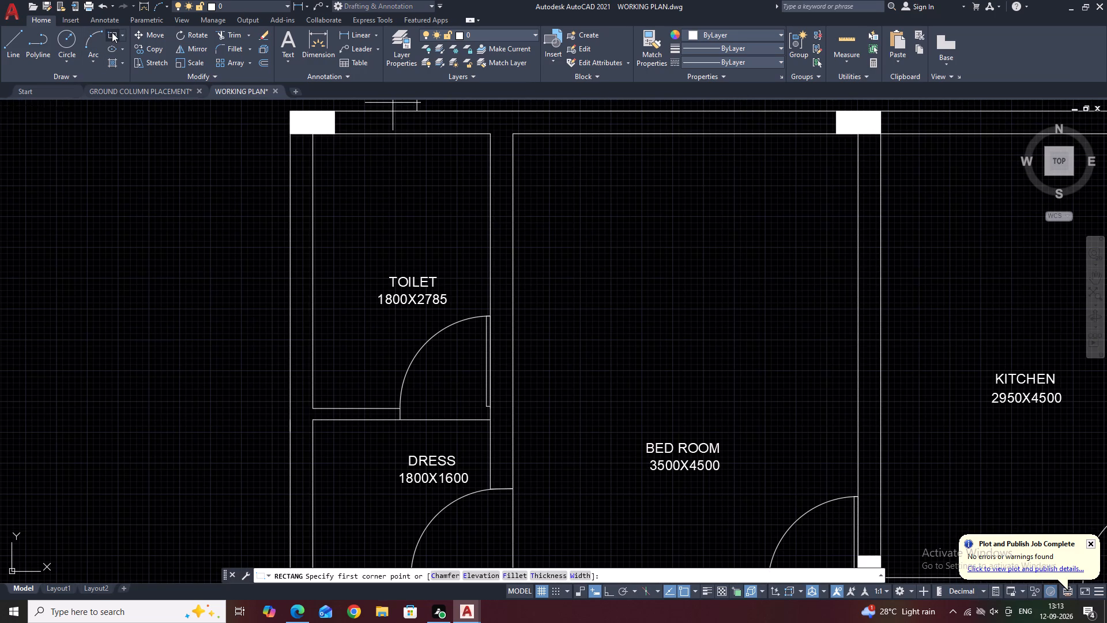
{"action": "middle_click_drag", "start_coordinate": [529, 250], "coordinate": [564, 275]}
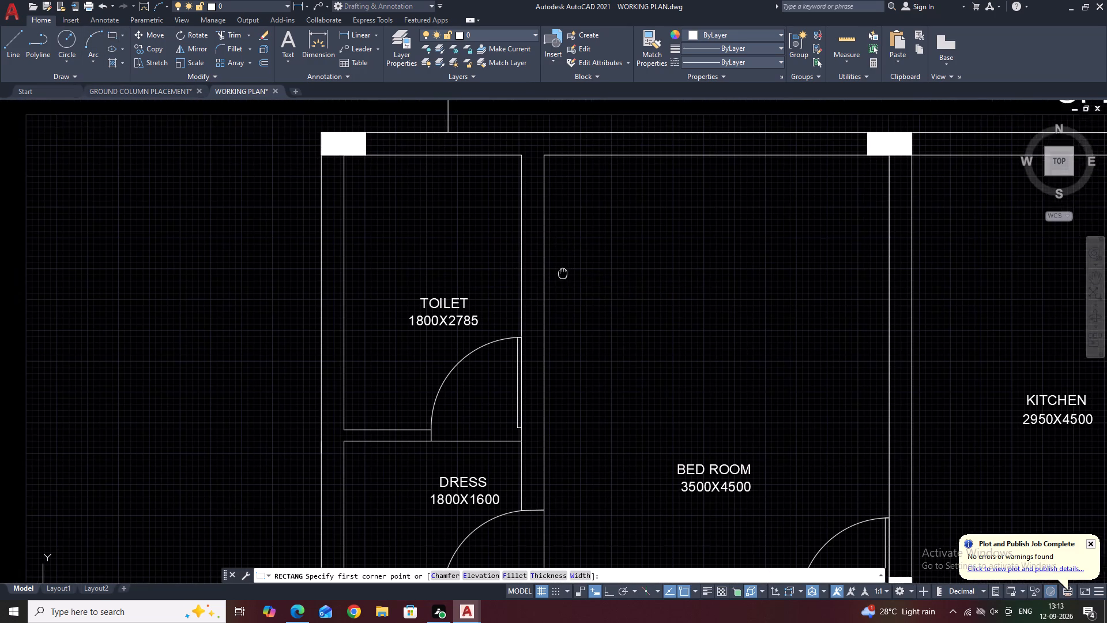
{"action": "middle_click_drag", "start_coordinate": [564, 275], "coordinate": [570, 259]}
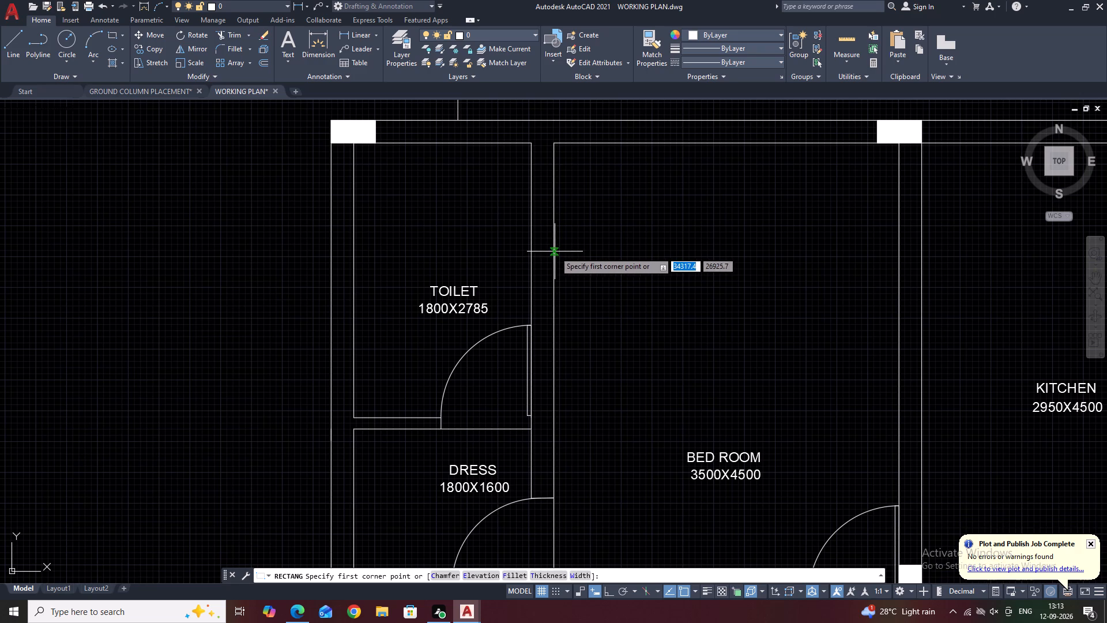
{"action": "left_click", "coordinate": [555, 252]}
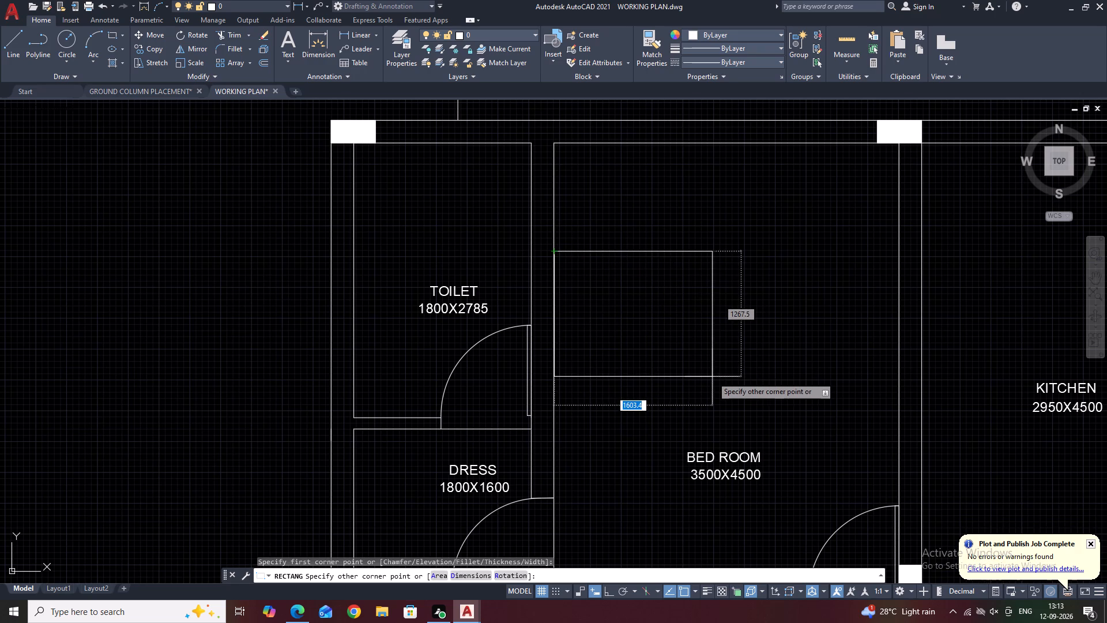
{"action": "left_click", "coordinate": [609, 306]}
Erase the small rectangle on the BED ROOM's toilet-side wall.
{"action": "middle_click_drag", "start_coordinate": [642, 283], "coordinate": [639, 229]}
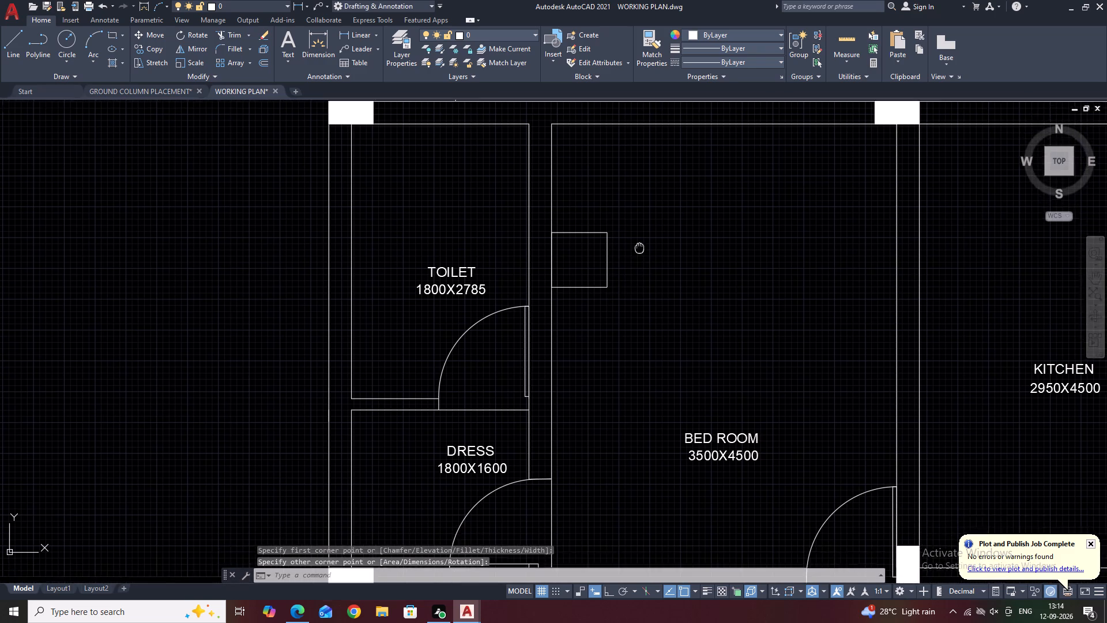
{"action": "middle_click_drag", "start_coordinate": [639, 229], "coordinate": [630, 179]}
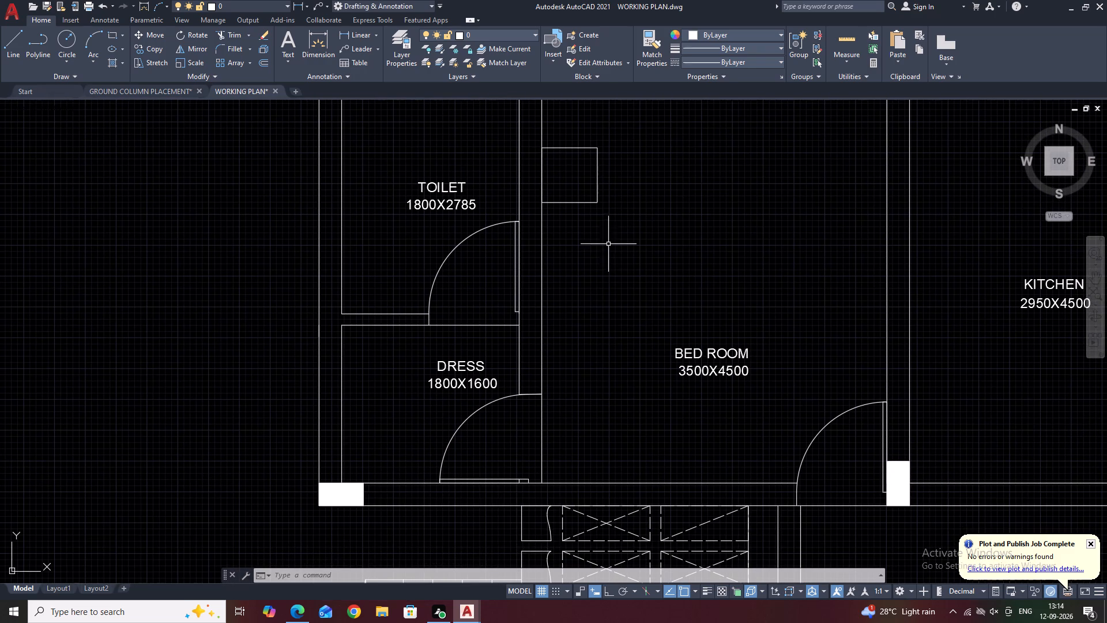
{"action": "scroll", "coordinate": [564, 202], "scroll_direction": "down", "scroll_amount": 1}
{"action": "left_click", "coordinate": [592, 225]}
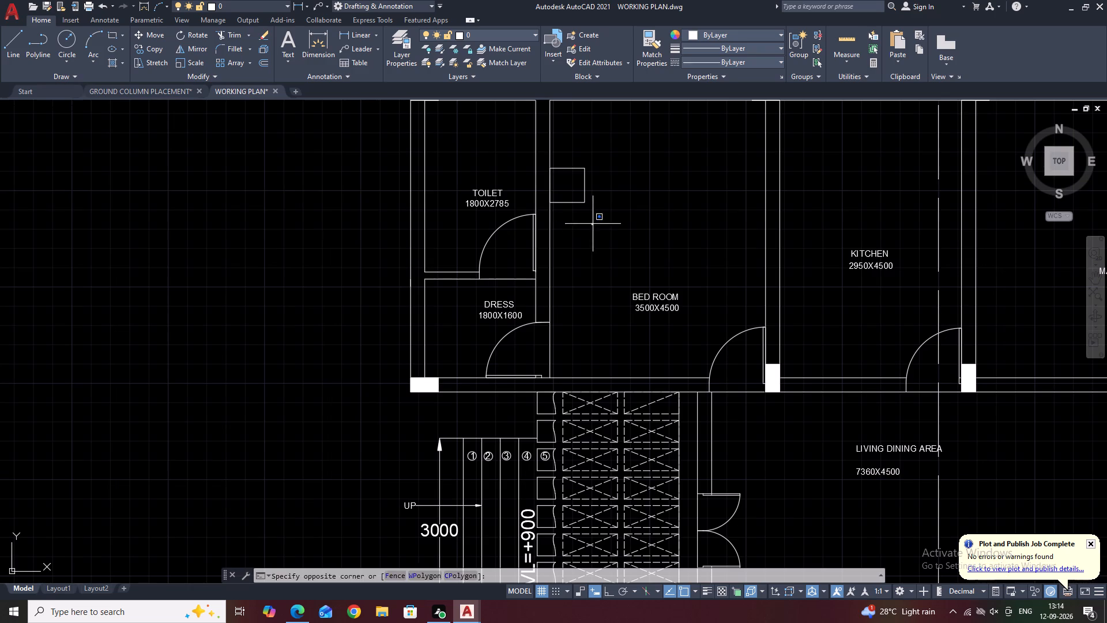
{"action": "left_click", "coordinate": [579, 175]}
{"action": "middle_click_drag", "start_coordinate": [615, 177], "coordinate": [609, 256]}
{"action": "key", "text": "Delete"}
Move the two-line BED ROOM 3500X4500 label down and right, close to the bedroom door arc.
{"action": "left_click_drag", "start_coordinate": [667, 425], "coordinate": [651, 395]}
{"action": "left_click", "coordinate": [616, 348]}
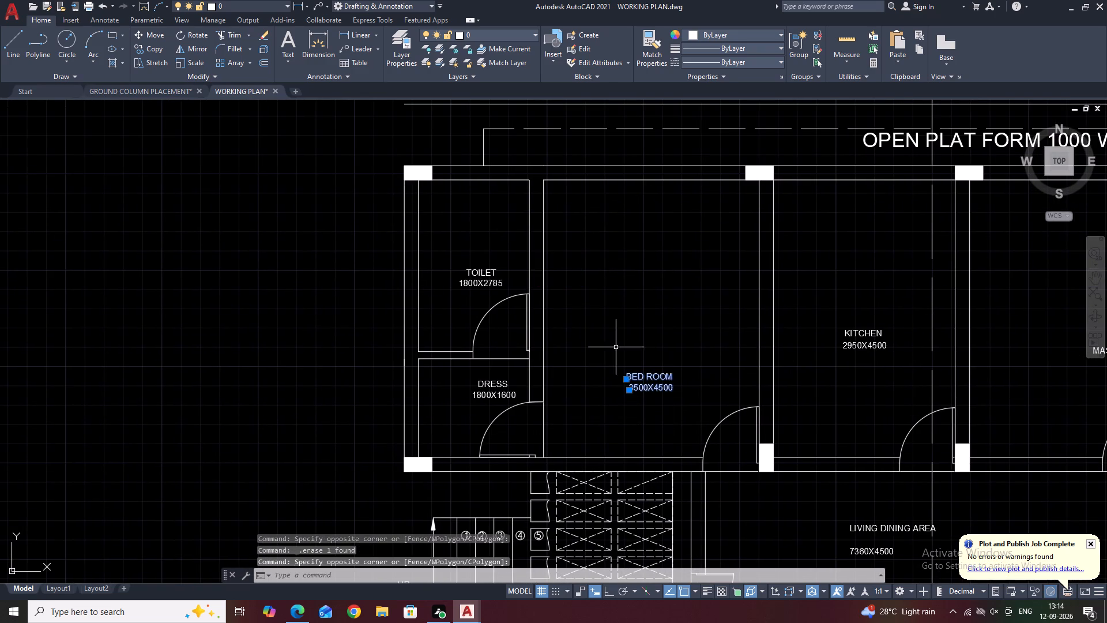
{"action": "middle_click_drag", "start_coordinate": [674, 361], "coordinate": [650, 263]}
{"action": "type", "text": "M"}
{"action": "key", "text": "space"}
{"action": "left_click", "coordinate": [649, 259]}
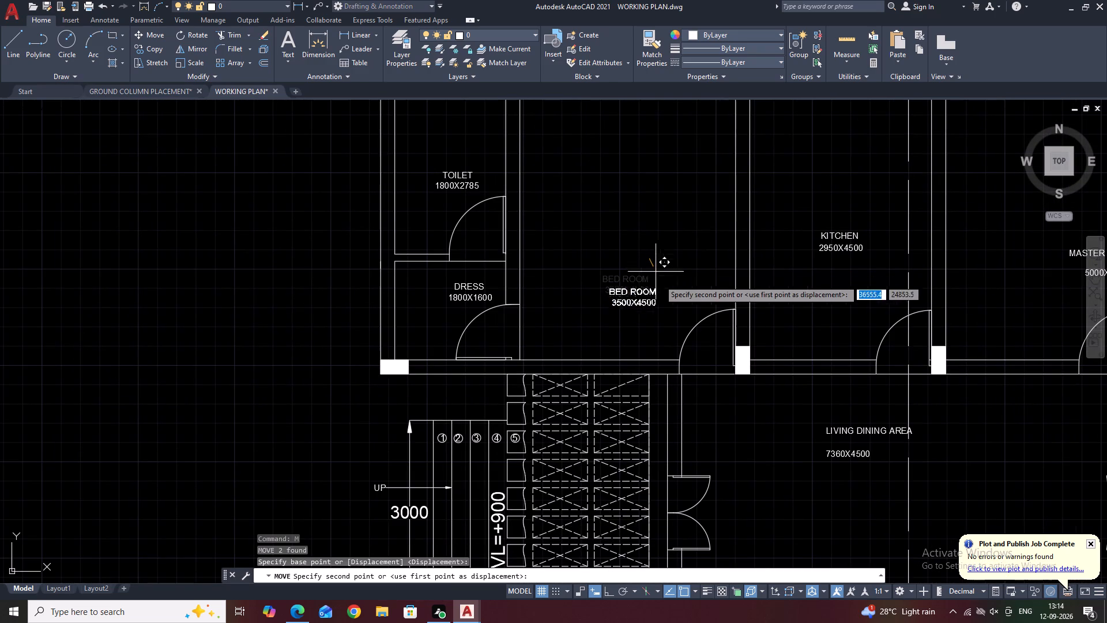
{"action": "left_click", "coordinate": [675, 301]}
Draw a rectangle about 2100 by 1700 in the BED ROOM, starting on the toilet-side wall face.
{"action": "middle_click_drag", "start_coordinate": [581, 211], "coordinate": [616, 254]}
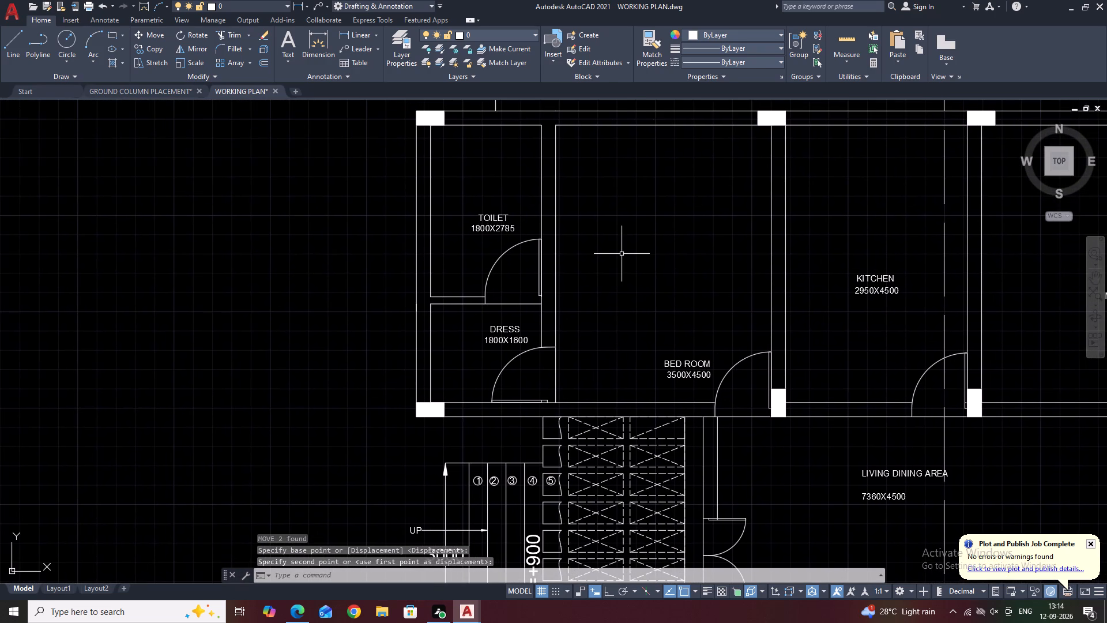
{"action": "key", "text": "r"}
{"action": "type", "text": "EC"}
{"action": "key", "text": "space"}
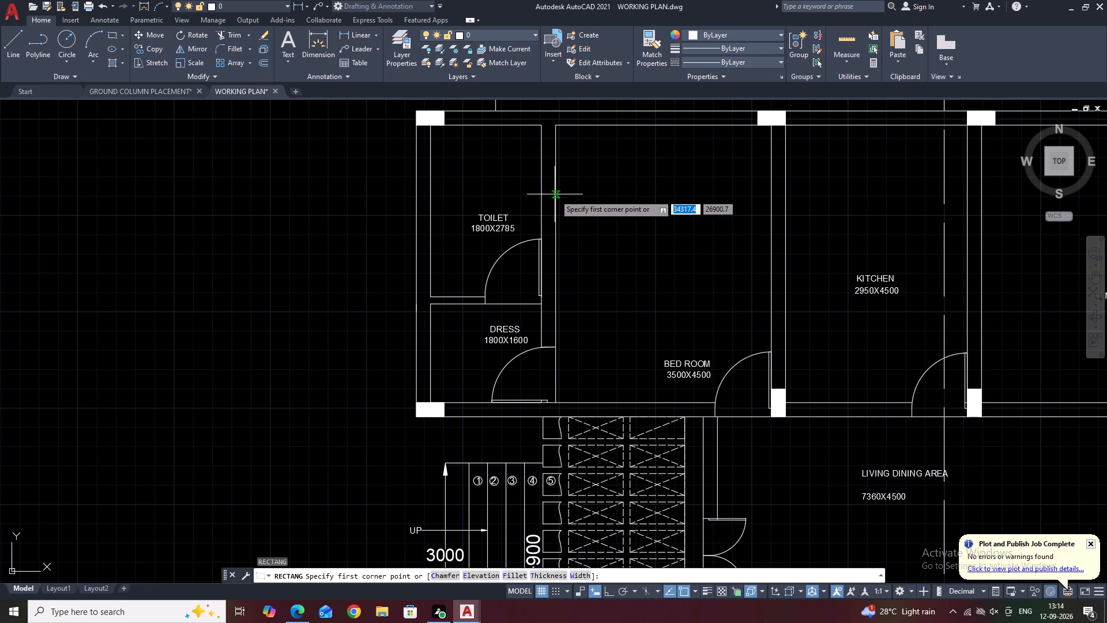
{"action": "left_click", "coordinate": [555, 194]}
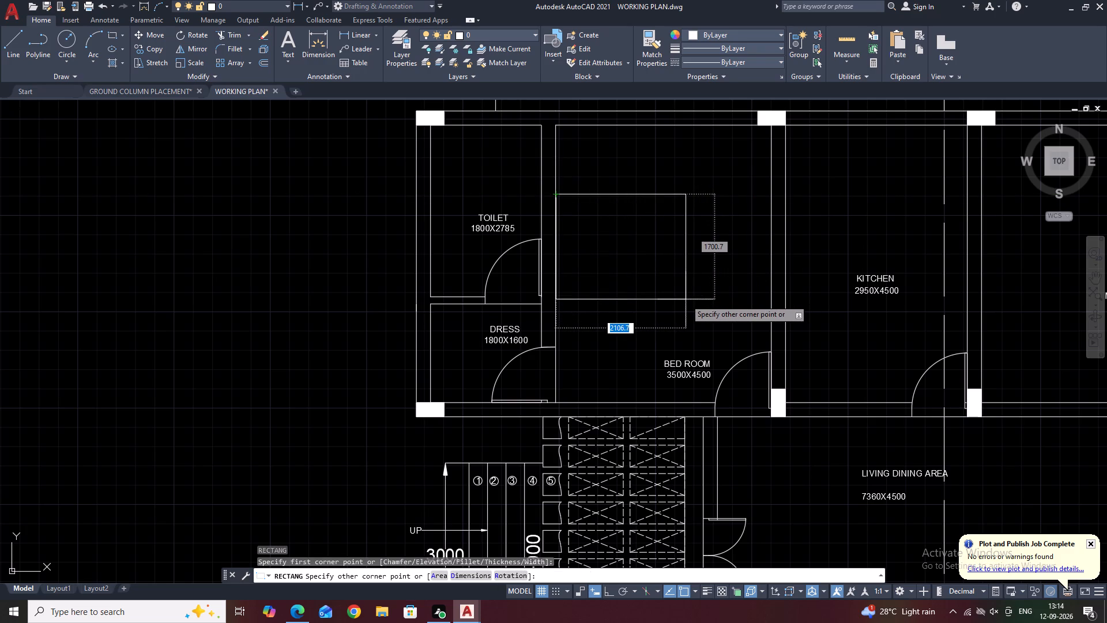
{"action": "left_click", "coordinate": [684, 300]}
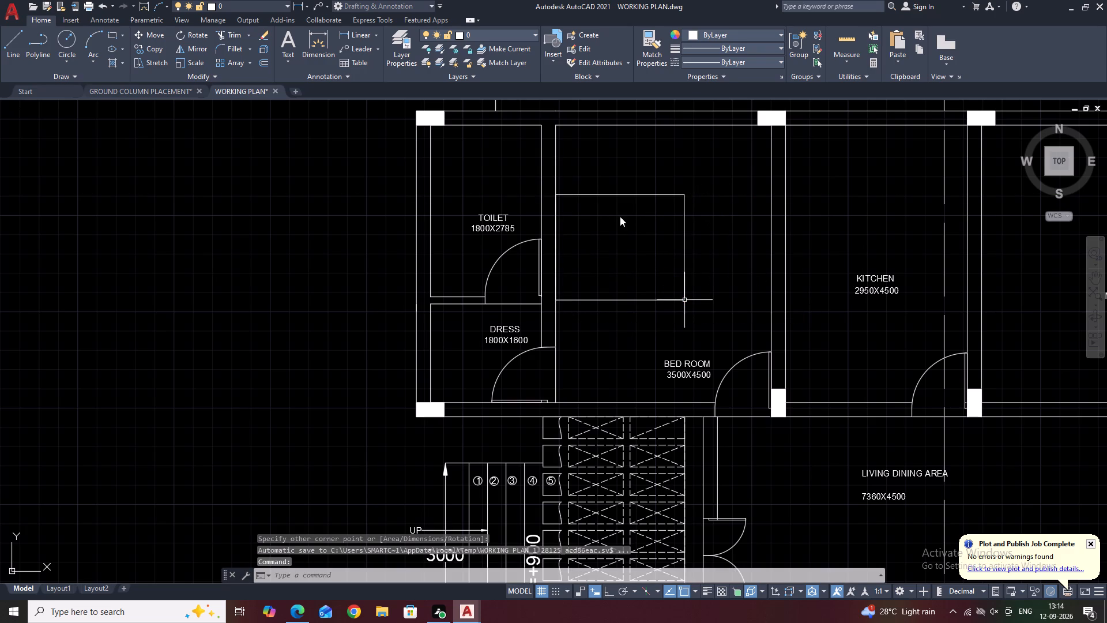
Draw a square about 560 by 560 against the toilet-side wall, starting at the upper corner of the large BED ROOM rectangle.
{"action": "middle_click_drag", "start_coordinate": [619, 210], "coordinate": [623, 253]}
{"action": "key", "text": "r"}
{"action": "key", "text": "e"}
{"action": "key", "text": "c"}
{"action": "key", "text": "space"}
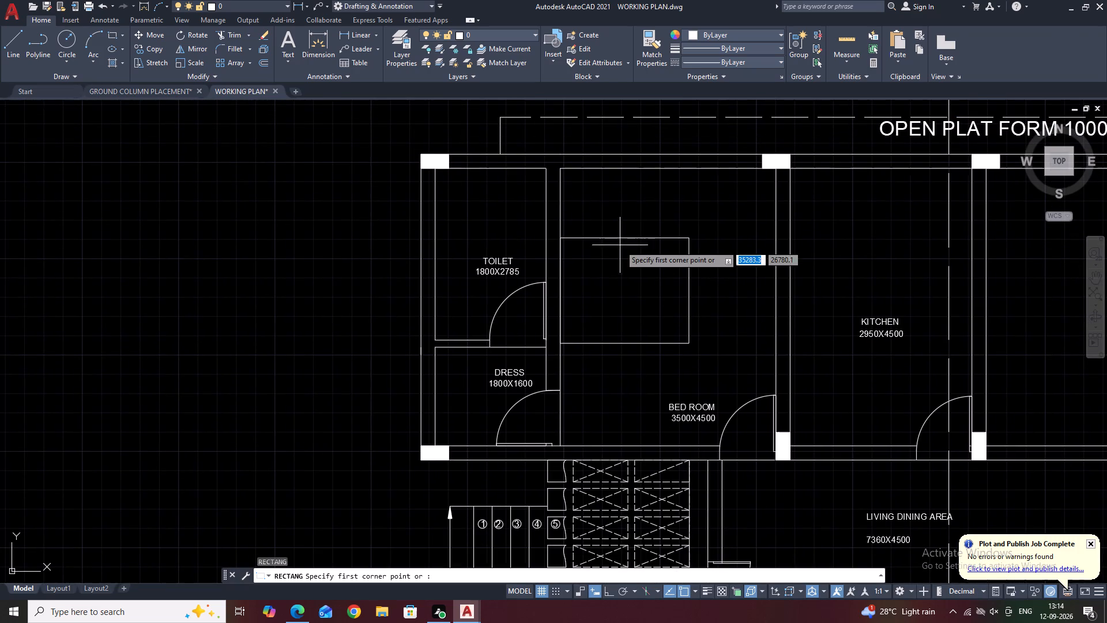
{"action": "left_click", "coordinate": [559, 239]}
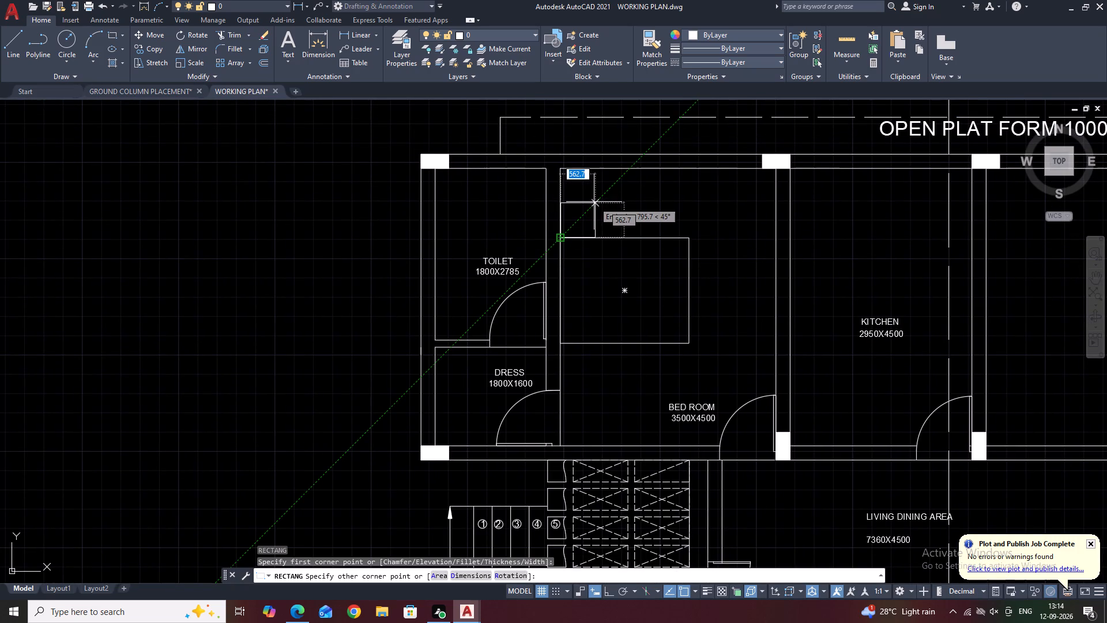
{"action": "left_click", "coordinate": [594, 202]}
Draw a C-shaped line outline with Ortho, joining the midpoints of the bed rectangle's long sides, about 550 beyond its sides and 525 beyond its foot.
{"action": "middle_click_drag", "start_coordinate": [655, 205], "coordinate": [569, 238]}
{"action": "key", "text": "l"}
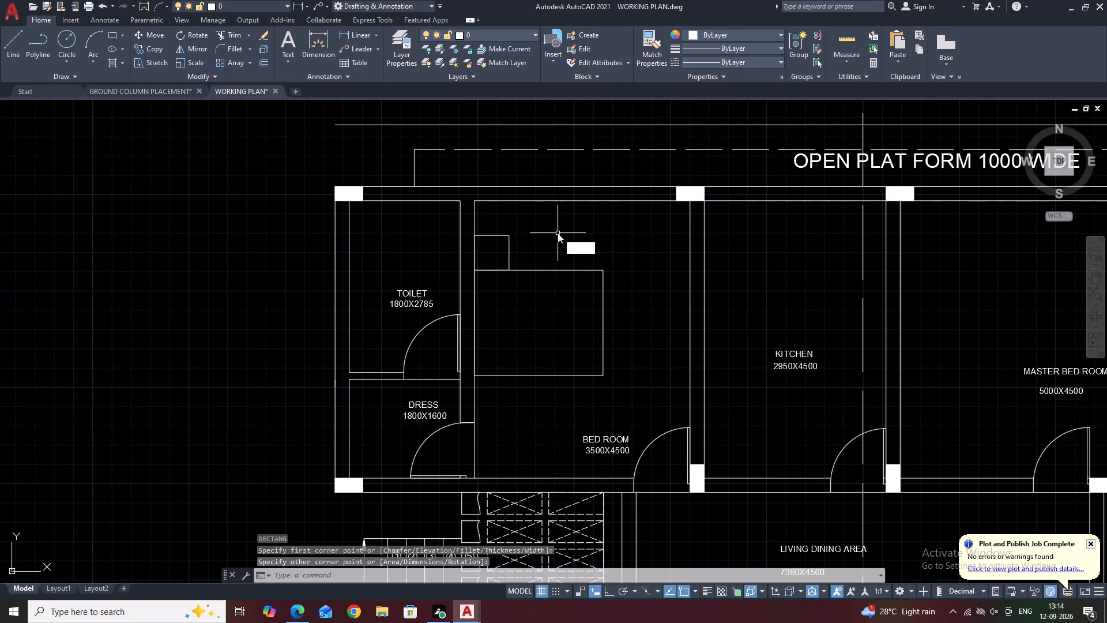
{"action": "key", "text": "space"}
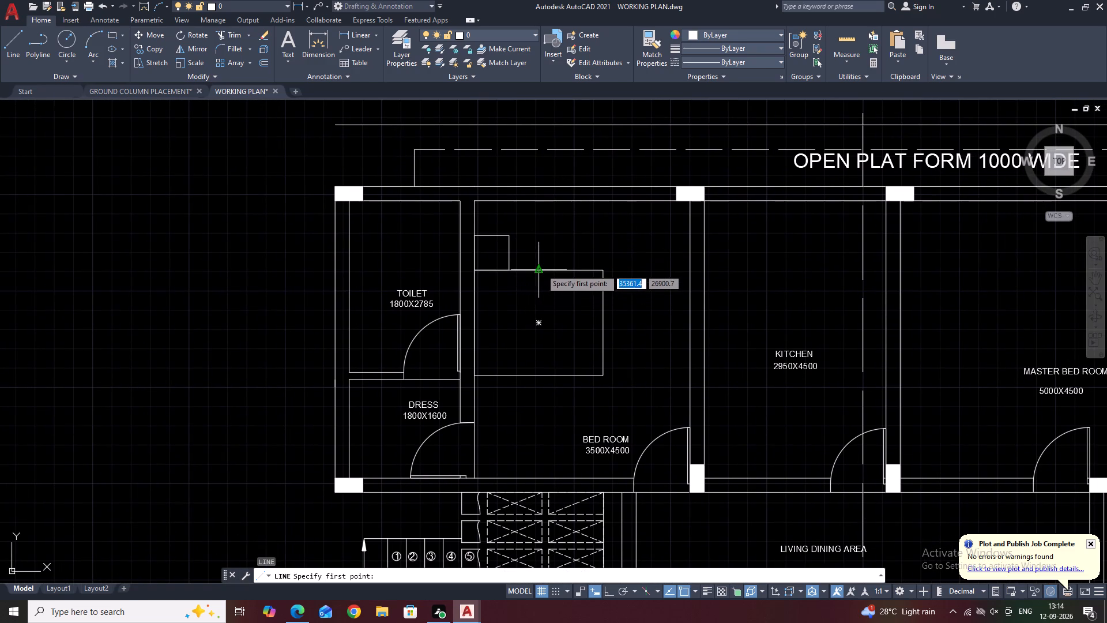
{"action": "left_click", "coordinate": [541, 269]}
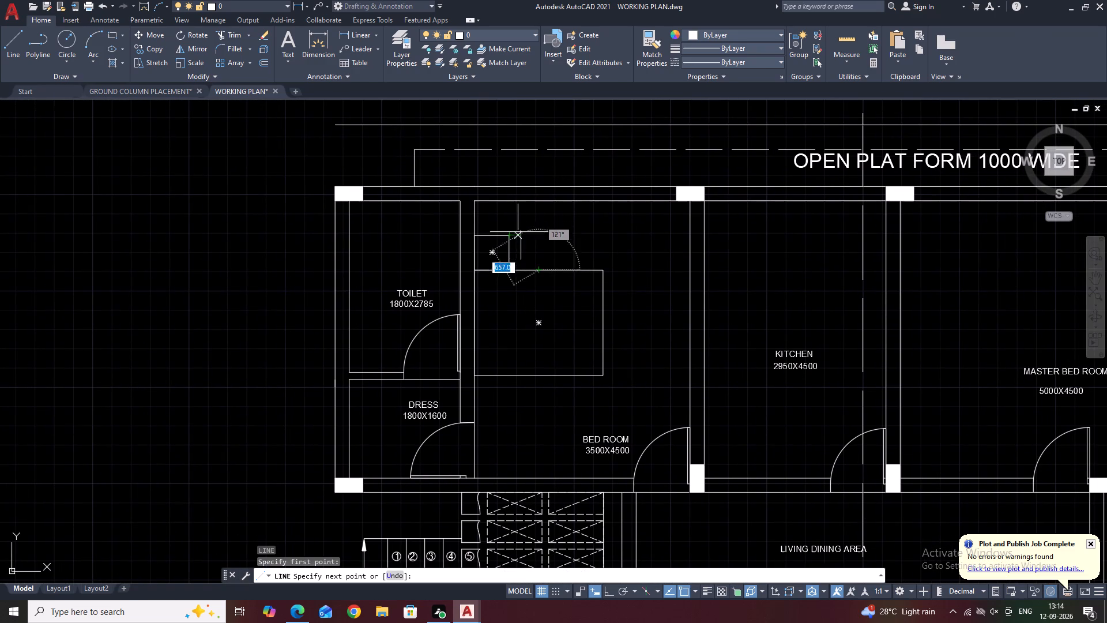
{"action": "left_click", "coordinate": [537, 235]}
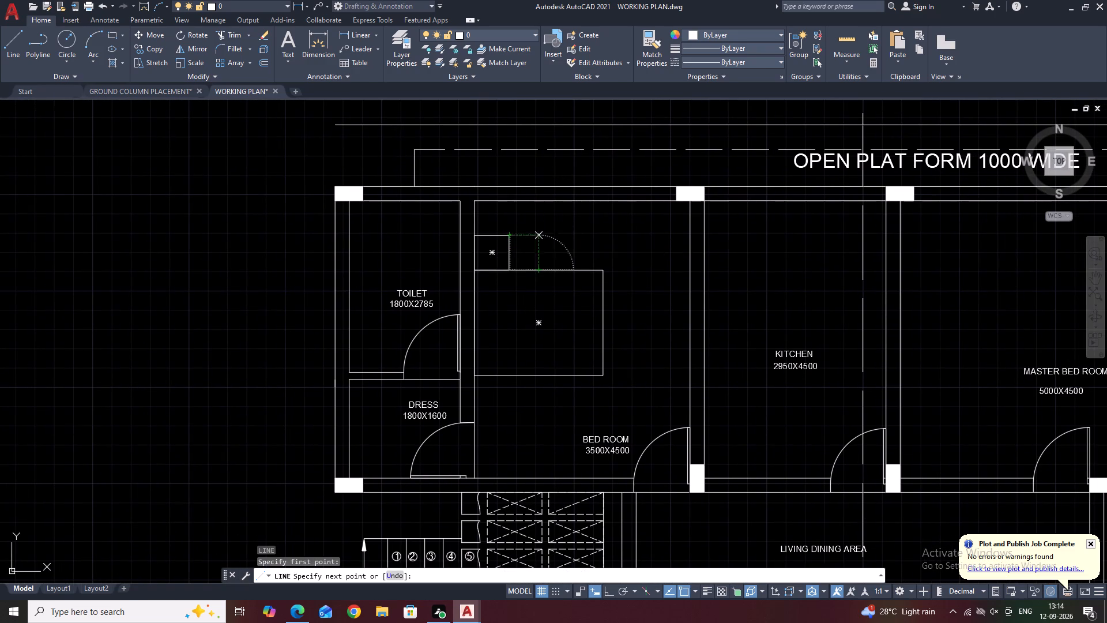
{"action": "key", "text": "F8"}
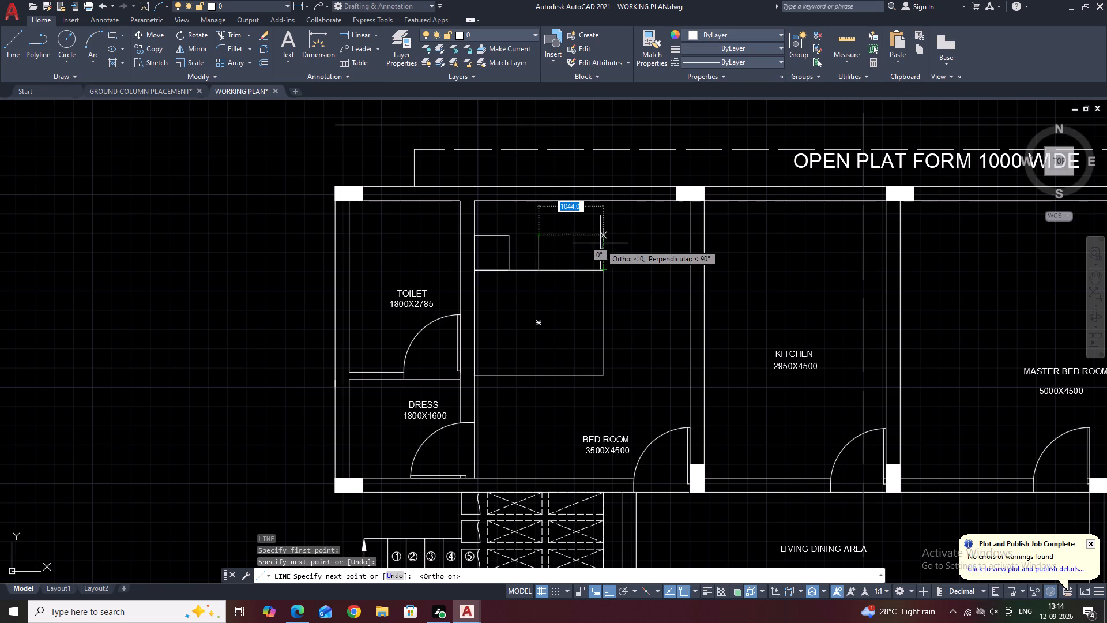
{"action": "left_click", "coordinate": [603, 238]}
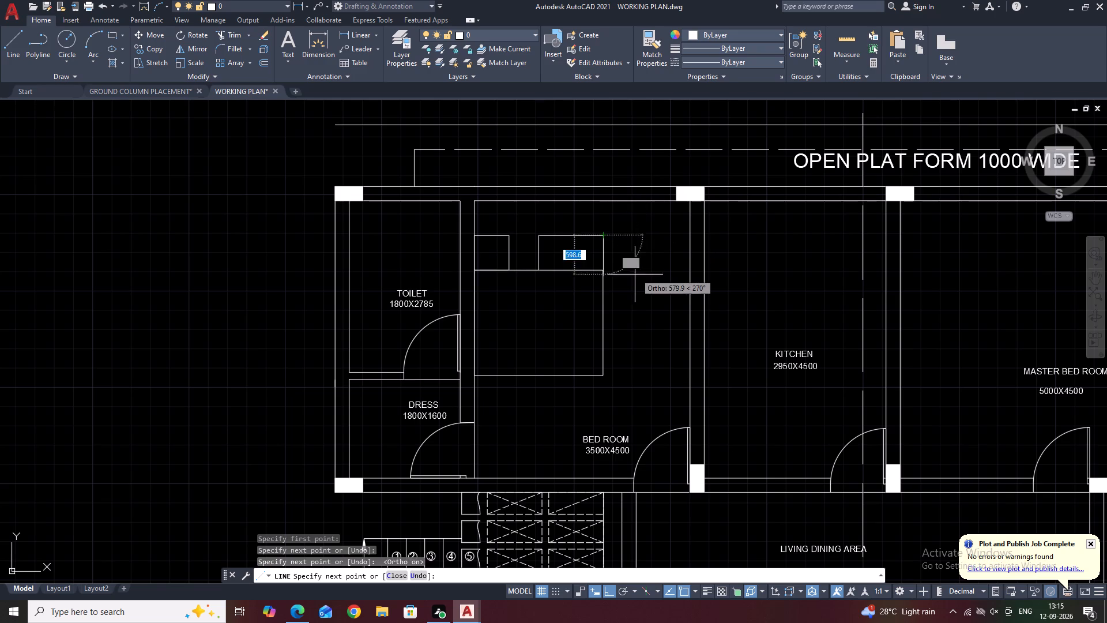
{"action": "scroll", "coordinate": [603, 270], "scroll_direction": "up", "scroll_amount": 4}
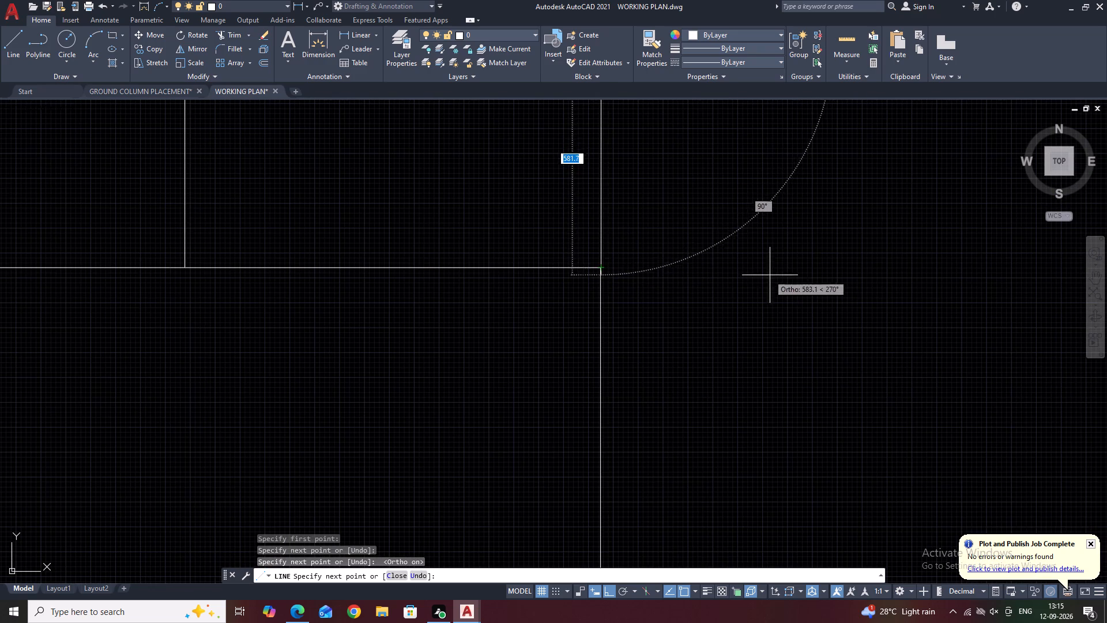
{"action": "scroll", "coordinate": [740, 257], "scroll_direction": "down", "scroll_amount": 5}
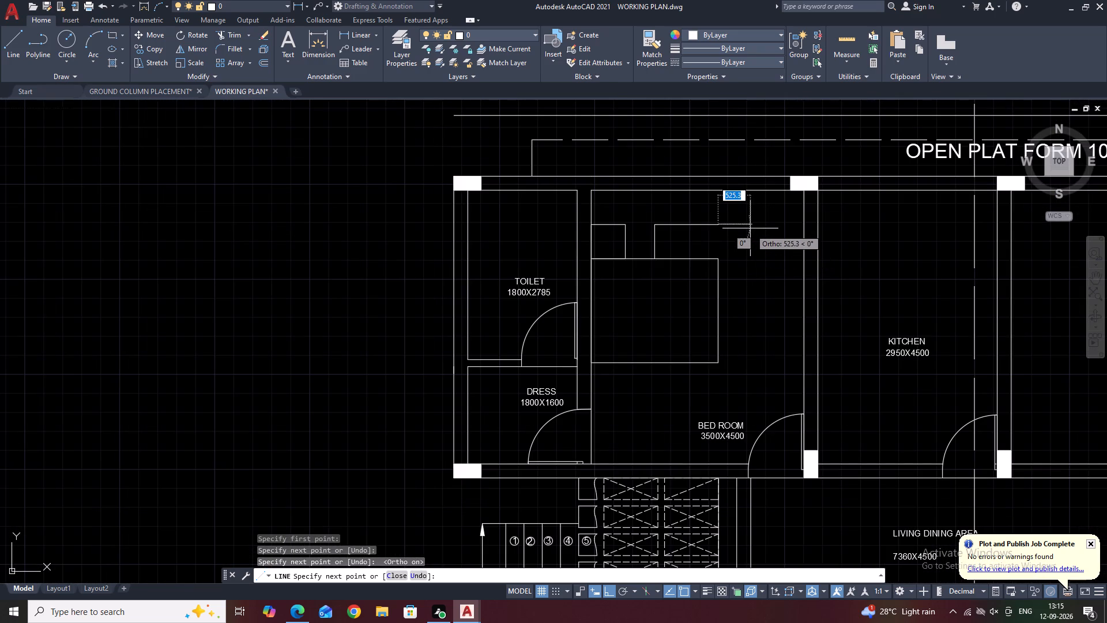
{"action": "left_click", "coordinate": [750, 227]}
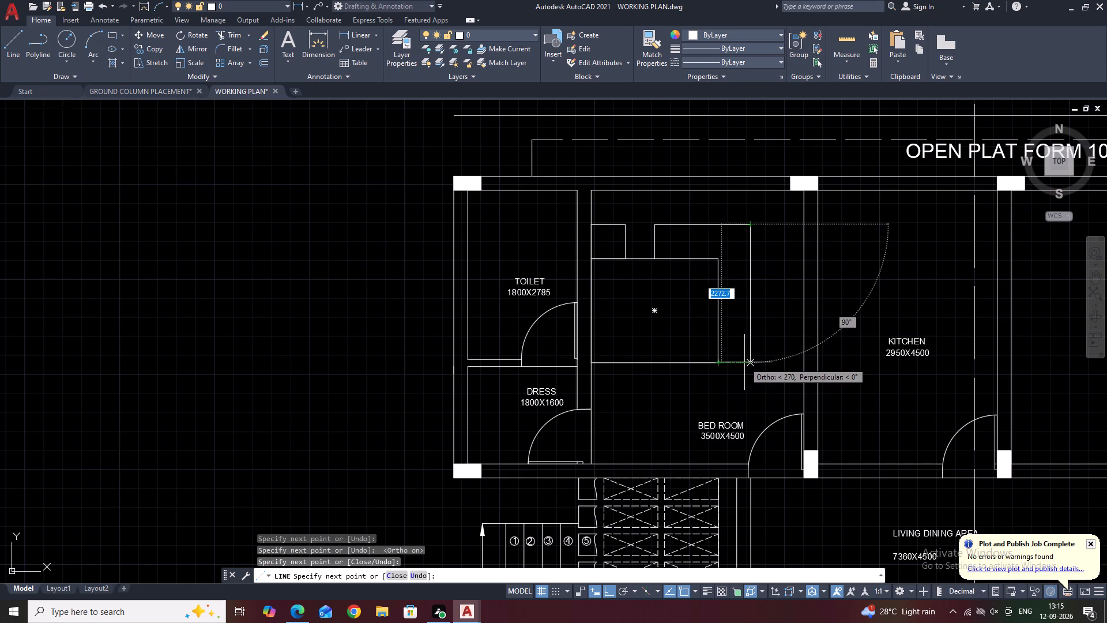
{"action": "left_click", "coordinate": [751, 362]}
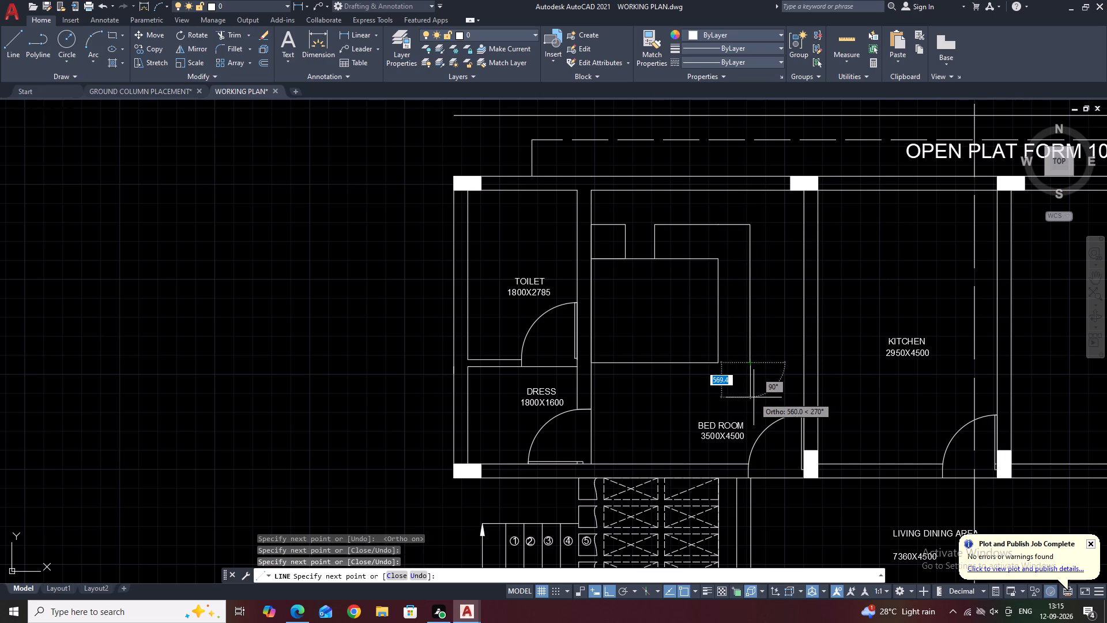
{"action": "left_click", "coordinate": [751, 396]}
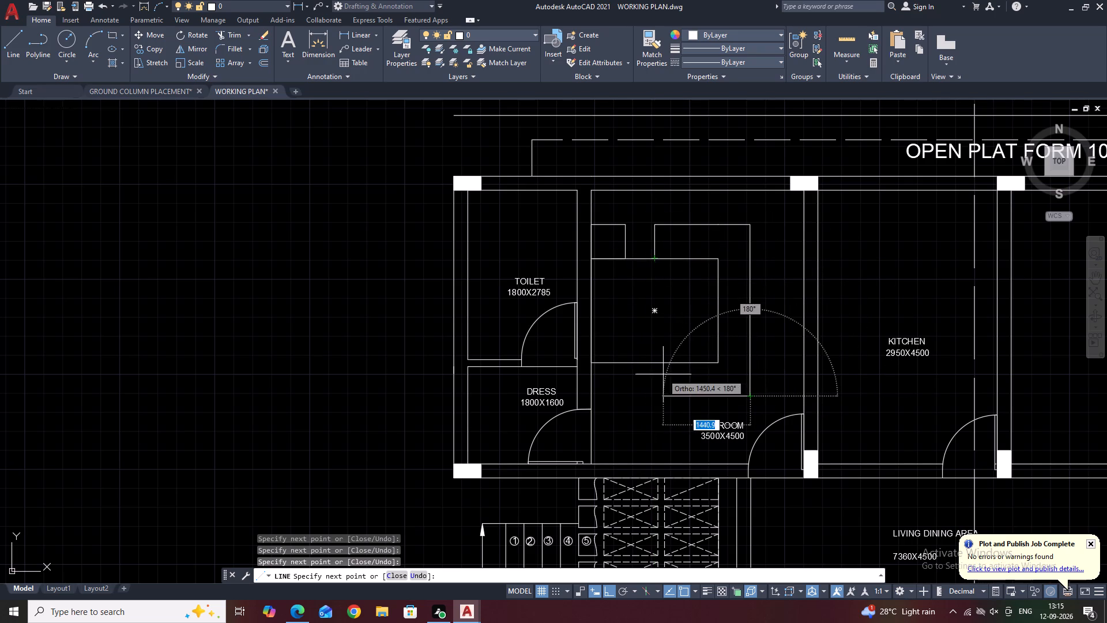
{"action": "left_click", "coordinate": [656, 395]}
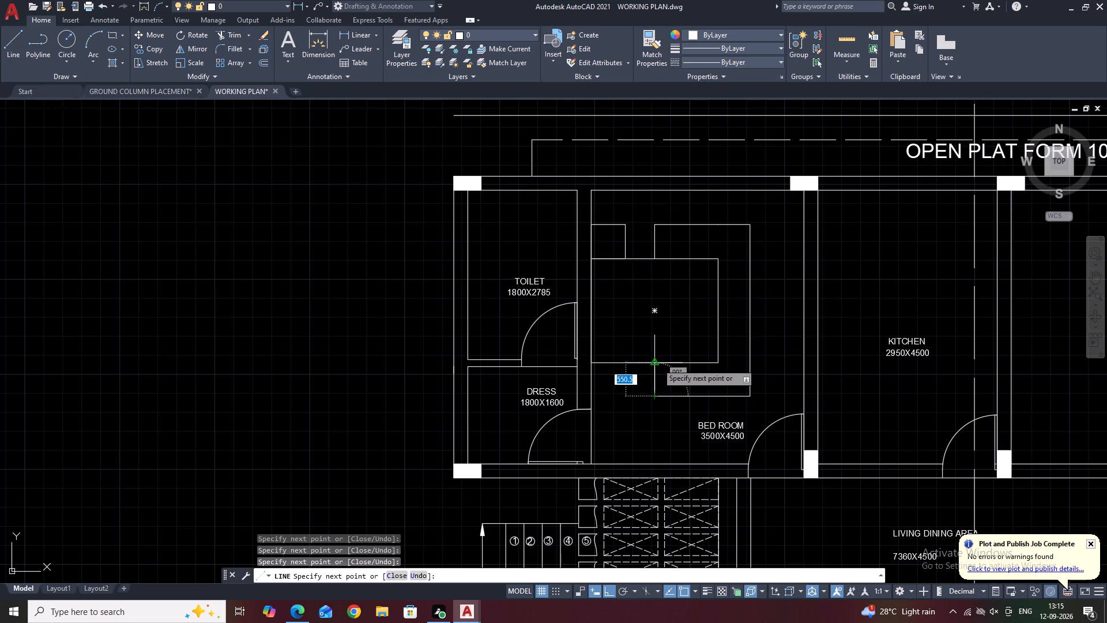
{"action": "left_click", "coordinate": [657, 362]}
{"action": "key", "text": "Escape"}
Hatch the C-shaped area around the bed rectangle with the ANSI37 pattern.
{"action": "middle_click_drag", "start_coordinate": [753, 320], "coordinate": [738, 234]}
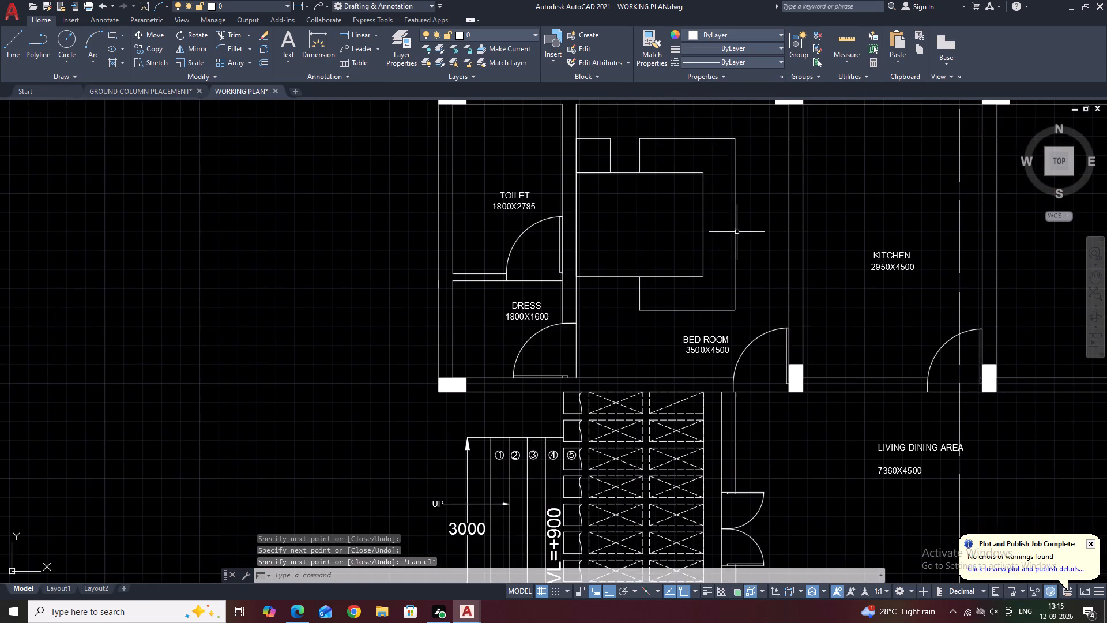
{"action": "middle_click_drag", "start_coordinate": [736, 247], "coordinate": [681, 287]}
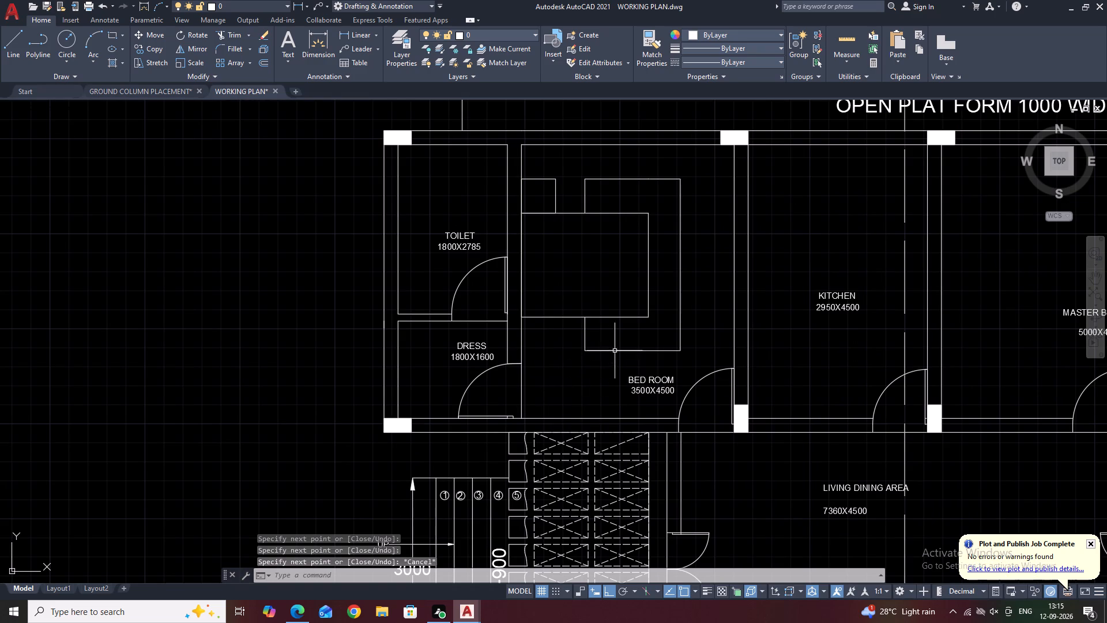
{"action": "middle_click_drag", "start_coordinate": [667, 282], "coordinate": [670, 323]}
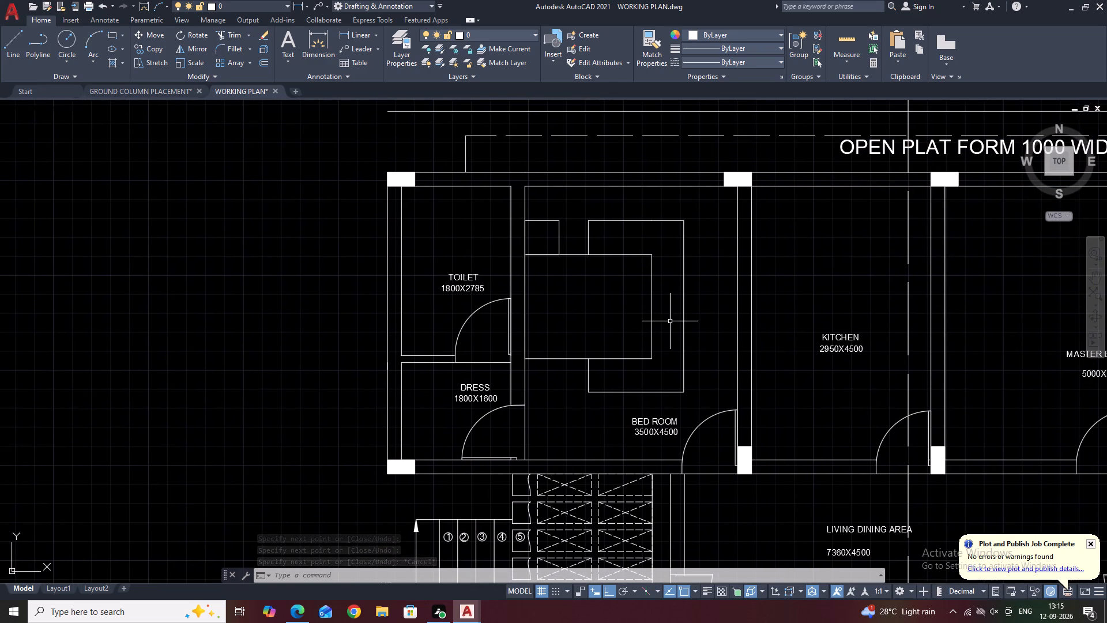
{"action": "key", "text": "h"}
{"action": "key", "text": "space"}
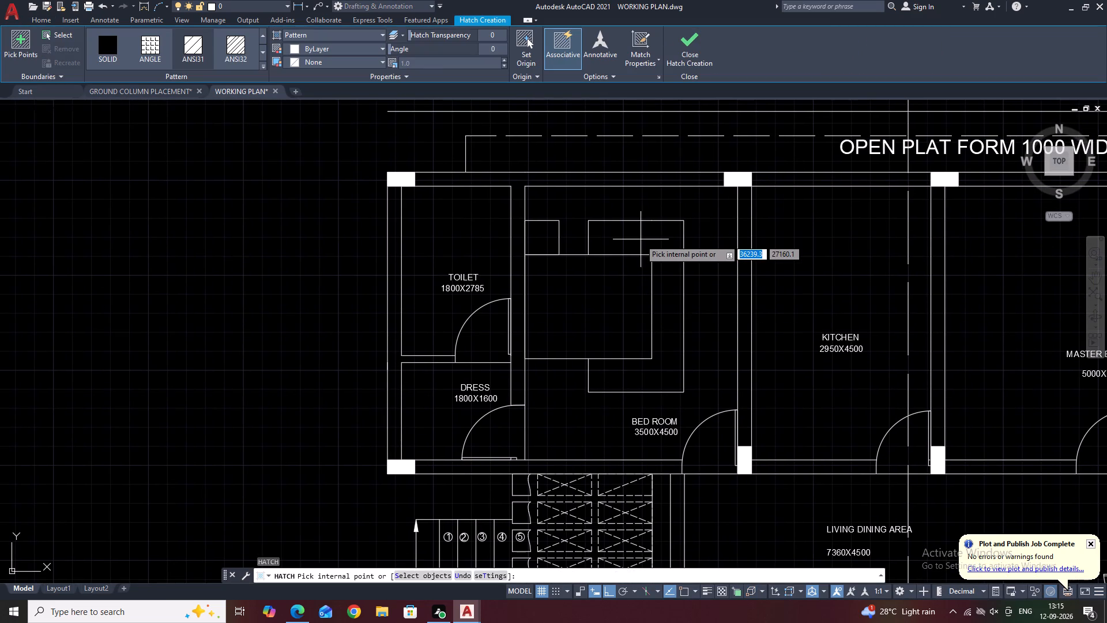
{"action": "left_click", "coordinate": [650, 246]}
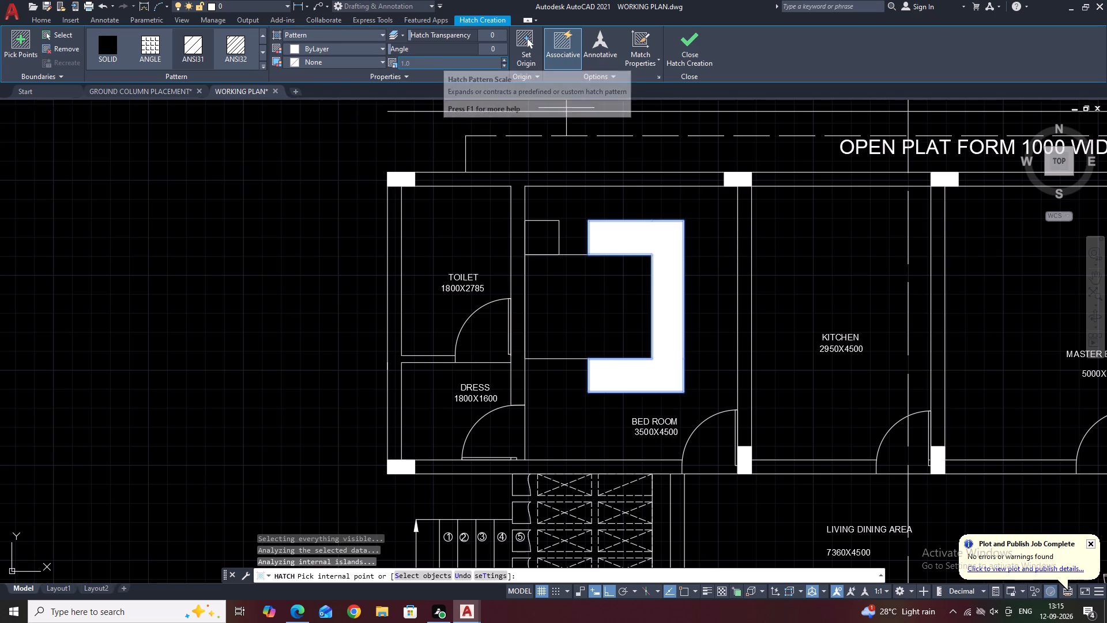
{"action": "left_click", "coordinate": [261, 63]}
{"action": "left_click", "coordinate": [107, 120]}
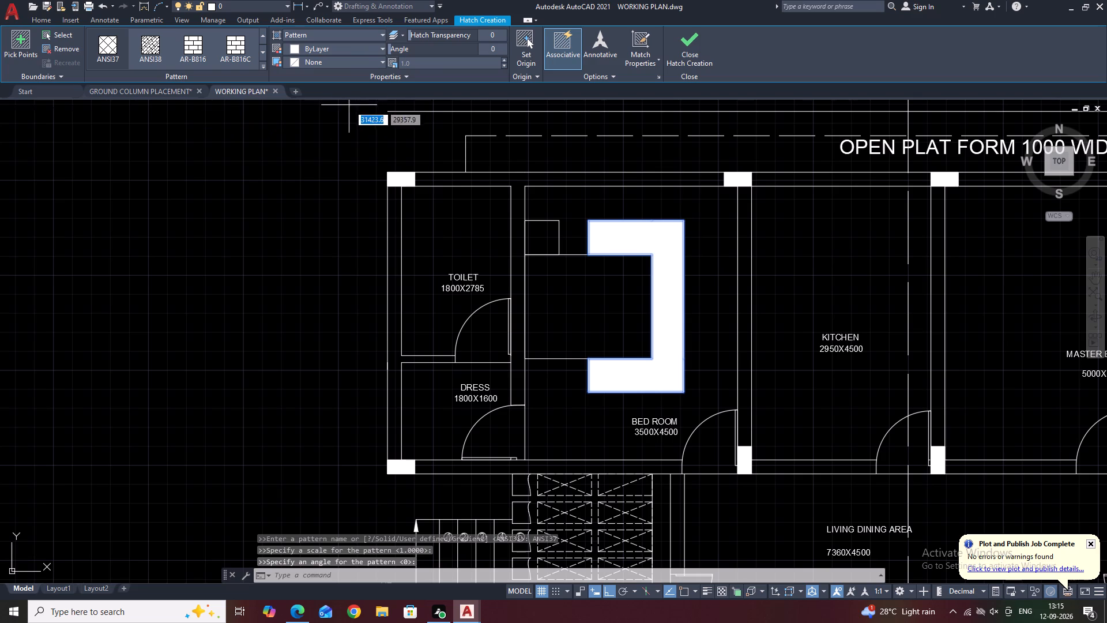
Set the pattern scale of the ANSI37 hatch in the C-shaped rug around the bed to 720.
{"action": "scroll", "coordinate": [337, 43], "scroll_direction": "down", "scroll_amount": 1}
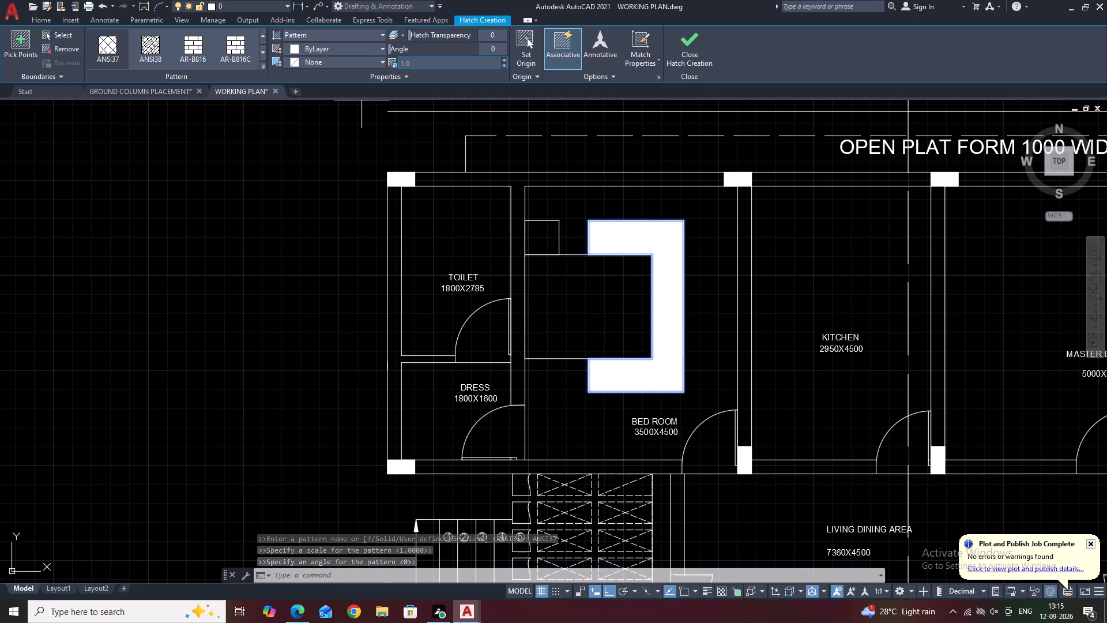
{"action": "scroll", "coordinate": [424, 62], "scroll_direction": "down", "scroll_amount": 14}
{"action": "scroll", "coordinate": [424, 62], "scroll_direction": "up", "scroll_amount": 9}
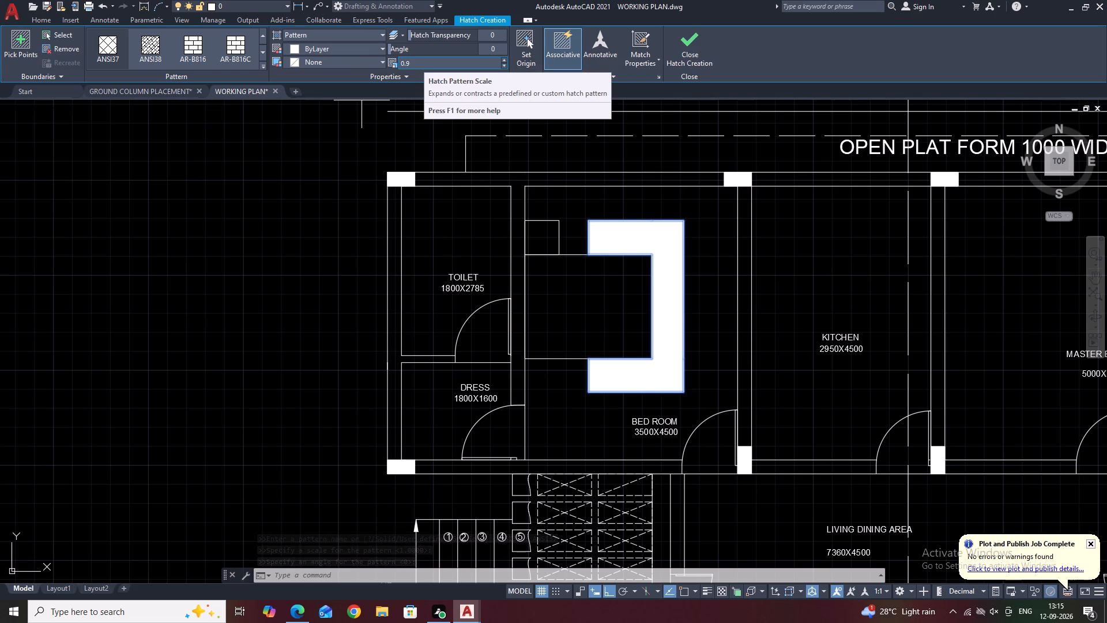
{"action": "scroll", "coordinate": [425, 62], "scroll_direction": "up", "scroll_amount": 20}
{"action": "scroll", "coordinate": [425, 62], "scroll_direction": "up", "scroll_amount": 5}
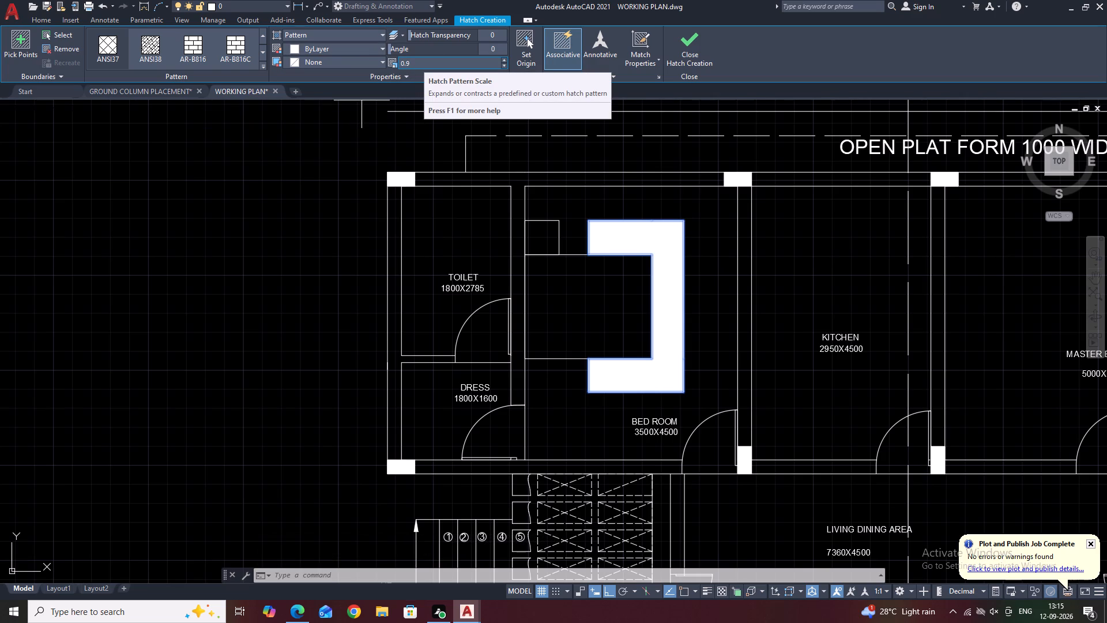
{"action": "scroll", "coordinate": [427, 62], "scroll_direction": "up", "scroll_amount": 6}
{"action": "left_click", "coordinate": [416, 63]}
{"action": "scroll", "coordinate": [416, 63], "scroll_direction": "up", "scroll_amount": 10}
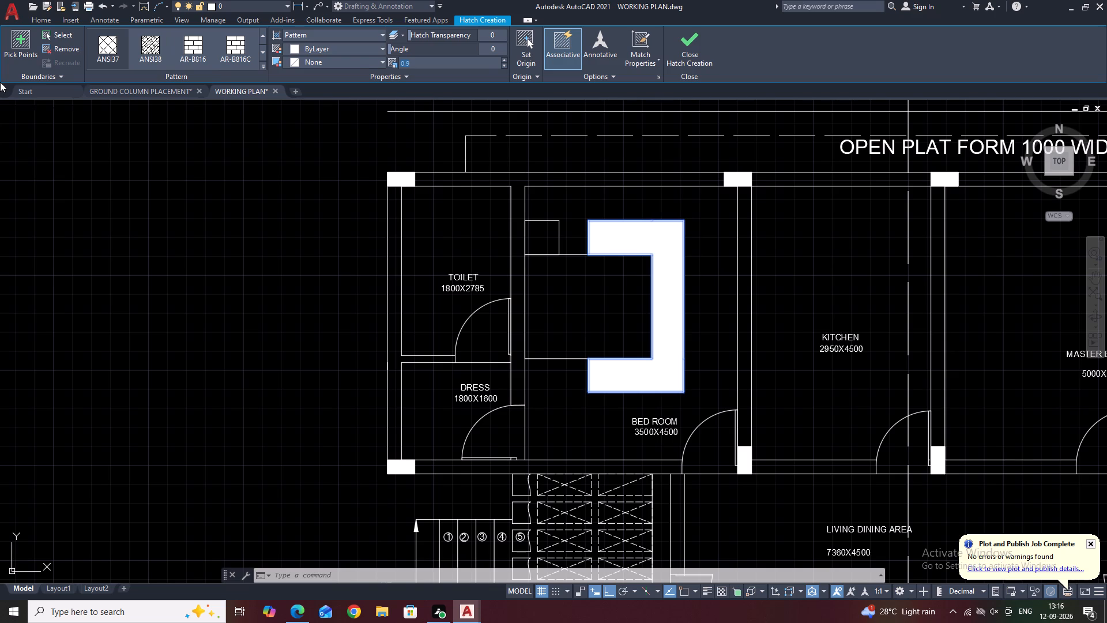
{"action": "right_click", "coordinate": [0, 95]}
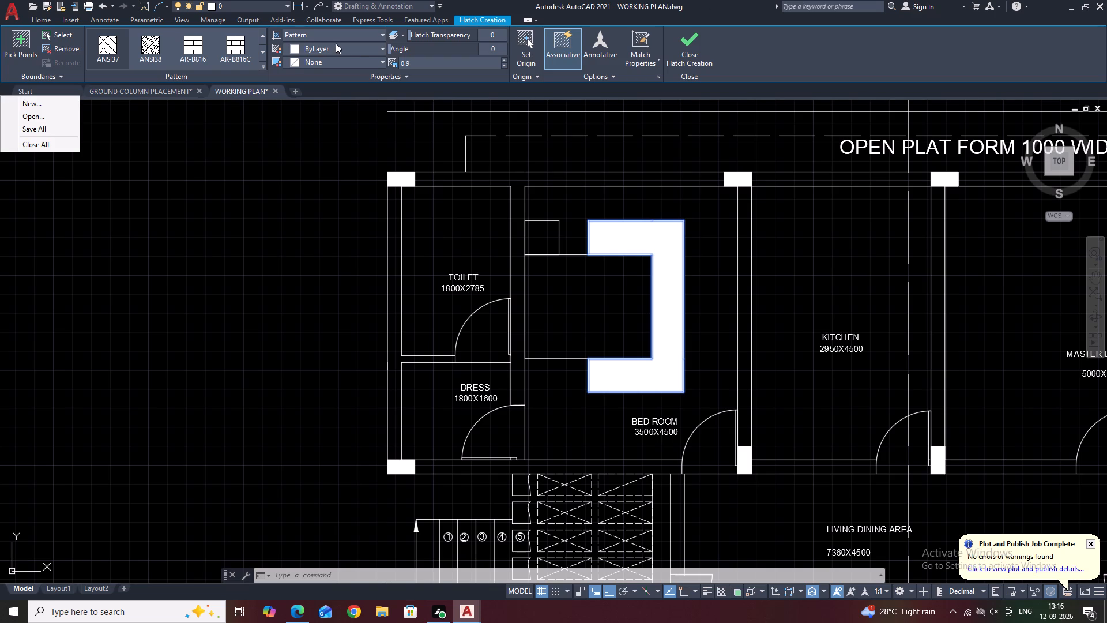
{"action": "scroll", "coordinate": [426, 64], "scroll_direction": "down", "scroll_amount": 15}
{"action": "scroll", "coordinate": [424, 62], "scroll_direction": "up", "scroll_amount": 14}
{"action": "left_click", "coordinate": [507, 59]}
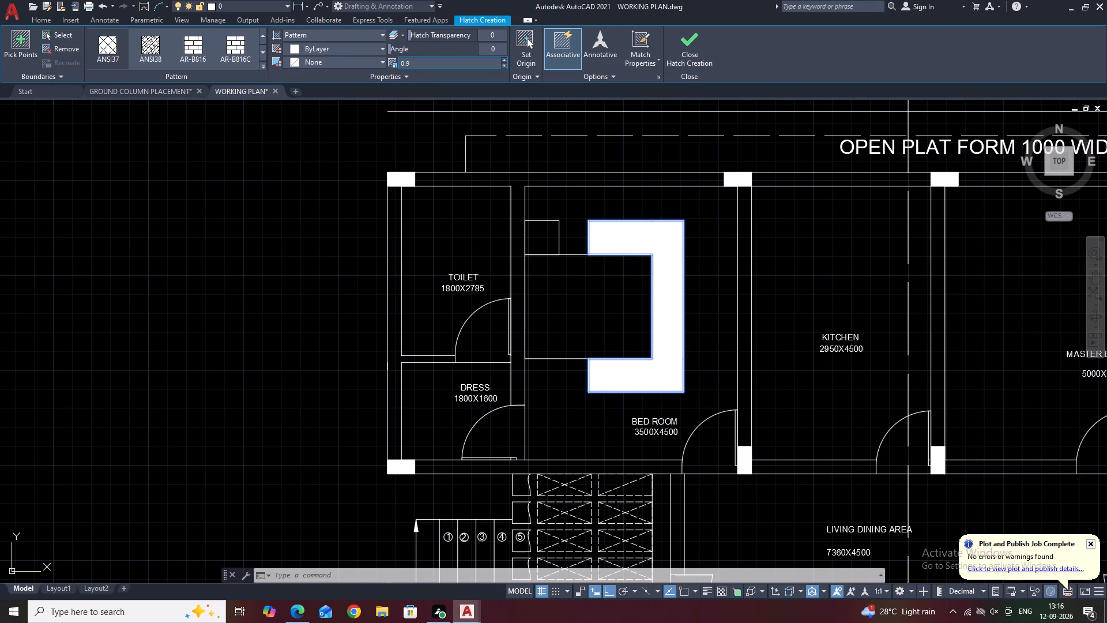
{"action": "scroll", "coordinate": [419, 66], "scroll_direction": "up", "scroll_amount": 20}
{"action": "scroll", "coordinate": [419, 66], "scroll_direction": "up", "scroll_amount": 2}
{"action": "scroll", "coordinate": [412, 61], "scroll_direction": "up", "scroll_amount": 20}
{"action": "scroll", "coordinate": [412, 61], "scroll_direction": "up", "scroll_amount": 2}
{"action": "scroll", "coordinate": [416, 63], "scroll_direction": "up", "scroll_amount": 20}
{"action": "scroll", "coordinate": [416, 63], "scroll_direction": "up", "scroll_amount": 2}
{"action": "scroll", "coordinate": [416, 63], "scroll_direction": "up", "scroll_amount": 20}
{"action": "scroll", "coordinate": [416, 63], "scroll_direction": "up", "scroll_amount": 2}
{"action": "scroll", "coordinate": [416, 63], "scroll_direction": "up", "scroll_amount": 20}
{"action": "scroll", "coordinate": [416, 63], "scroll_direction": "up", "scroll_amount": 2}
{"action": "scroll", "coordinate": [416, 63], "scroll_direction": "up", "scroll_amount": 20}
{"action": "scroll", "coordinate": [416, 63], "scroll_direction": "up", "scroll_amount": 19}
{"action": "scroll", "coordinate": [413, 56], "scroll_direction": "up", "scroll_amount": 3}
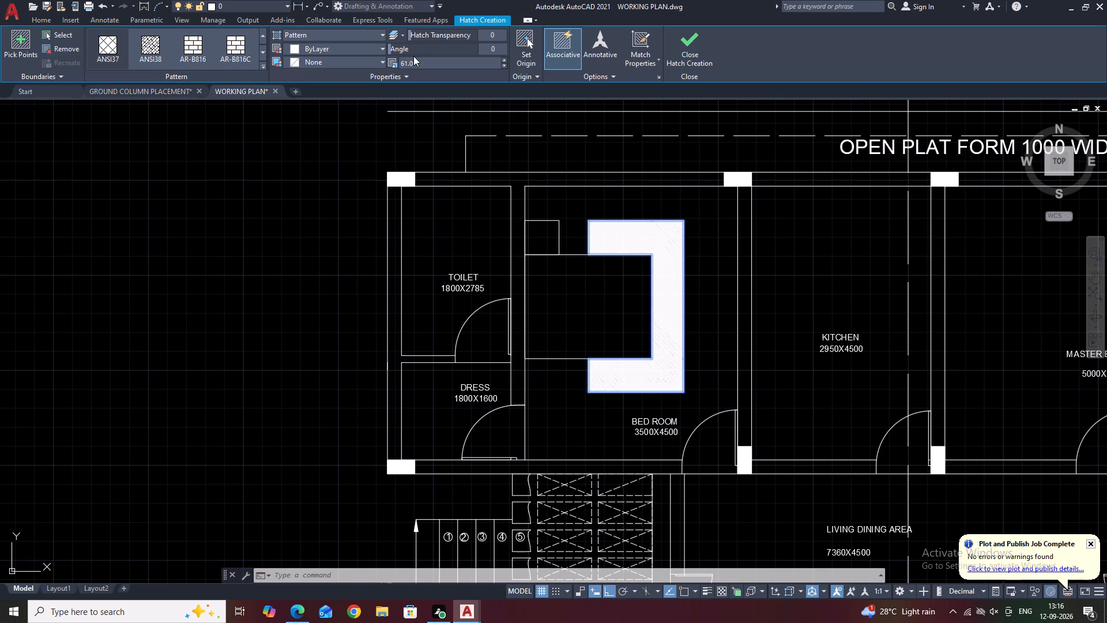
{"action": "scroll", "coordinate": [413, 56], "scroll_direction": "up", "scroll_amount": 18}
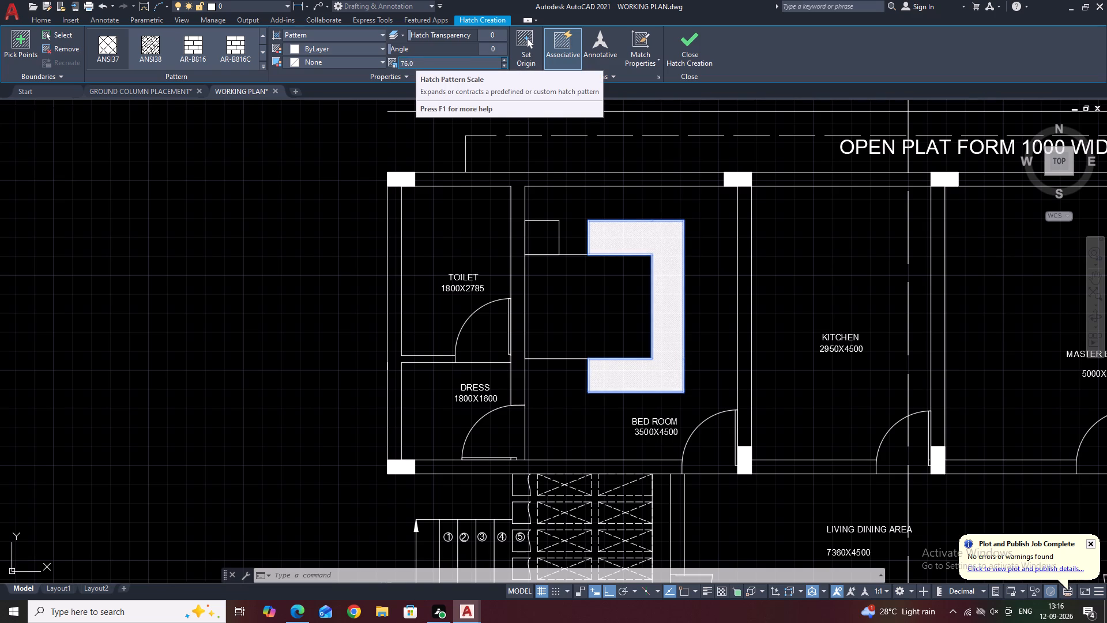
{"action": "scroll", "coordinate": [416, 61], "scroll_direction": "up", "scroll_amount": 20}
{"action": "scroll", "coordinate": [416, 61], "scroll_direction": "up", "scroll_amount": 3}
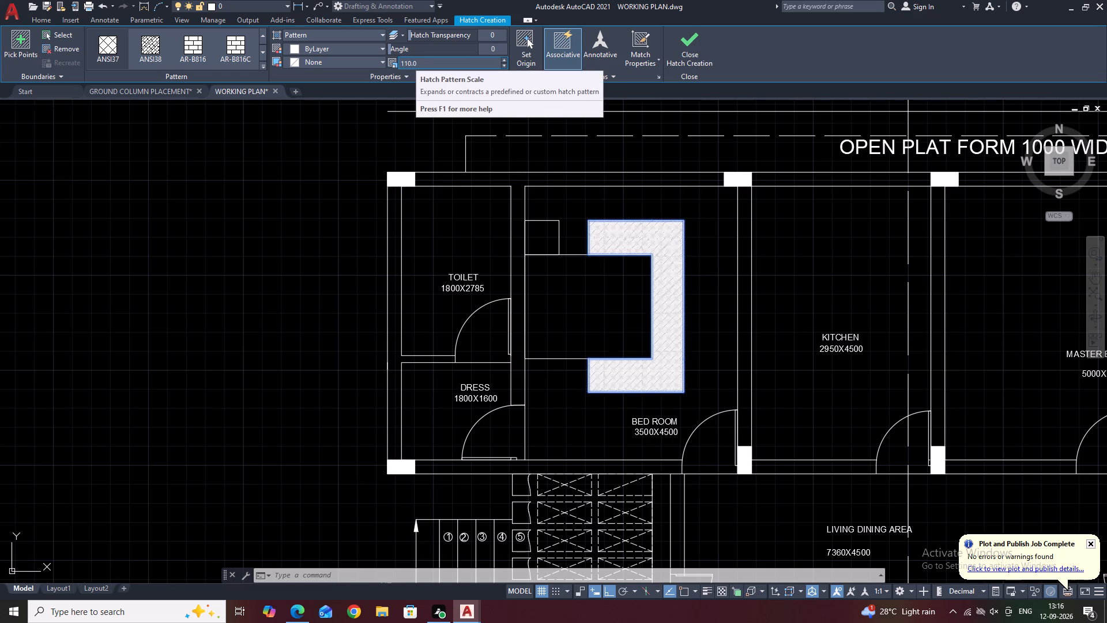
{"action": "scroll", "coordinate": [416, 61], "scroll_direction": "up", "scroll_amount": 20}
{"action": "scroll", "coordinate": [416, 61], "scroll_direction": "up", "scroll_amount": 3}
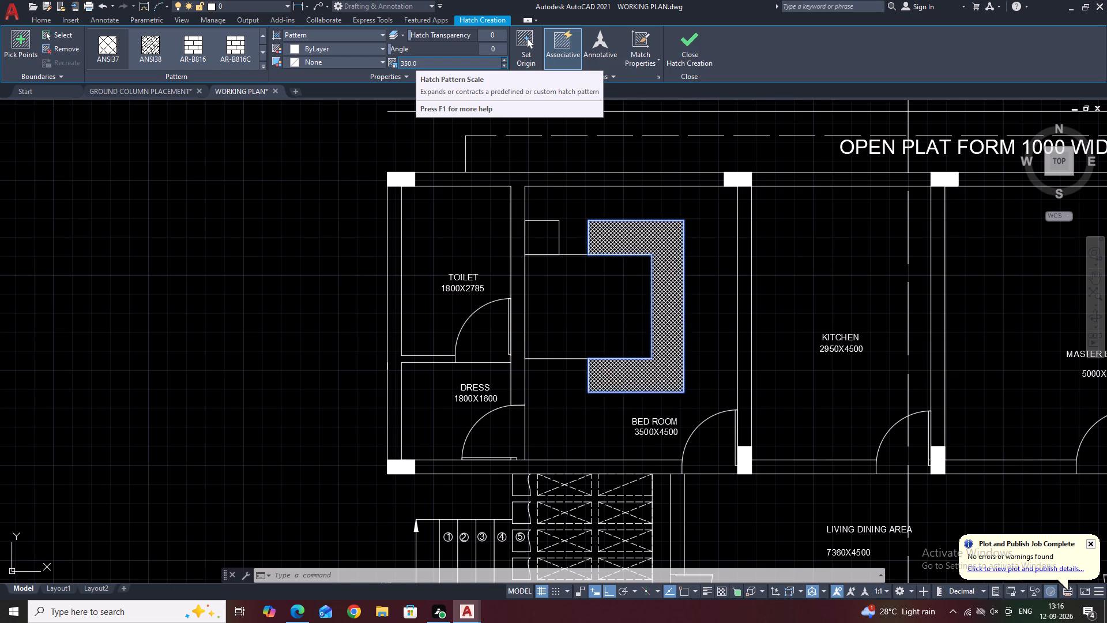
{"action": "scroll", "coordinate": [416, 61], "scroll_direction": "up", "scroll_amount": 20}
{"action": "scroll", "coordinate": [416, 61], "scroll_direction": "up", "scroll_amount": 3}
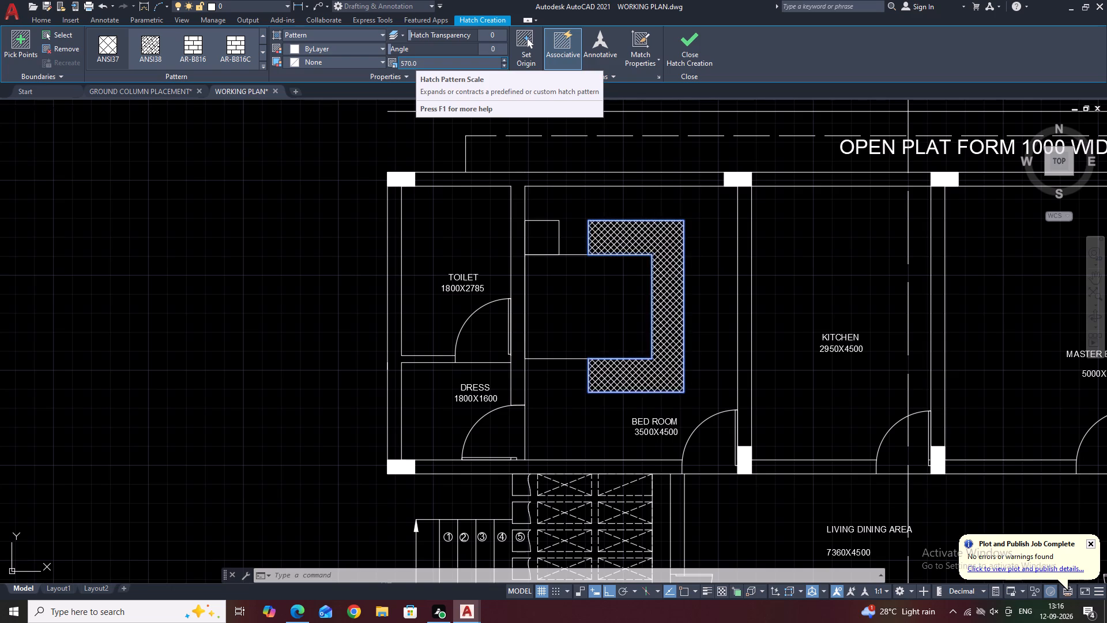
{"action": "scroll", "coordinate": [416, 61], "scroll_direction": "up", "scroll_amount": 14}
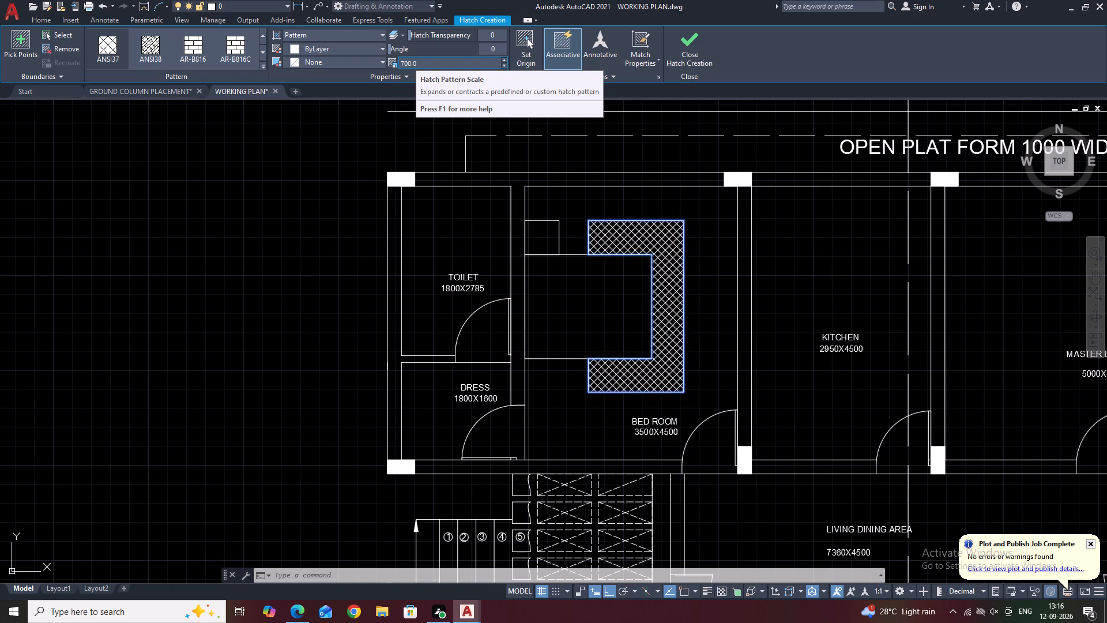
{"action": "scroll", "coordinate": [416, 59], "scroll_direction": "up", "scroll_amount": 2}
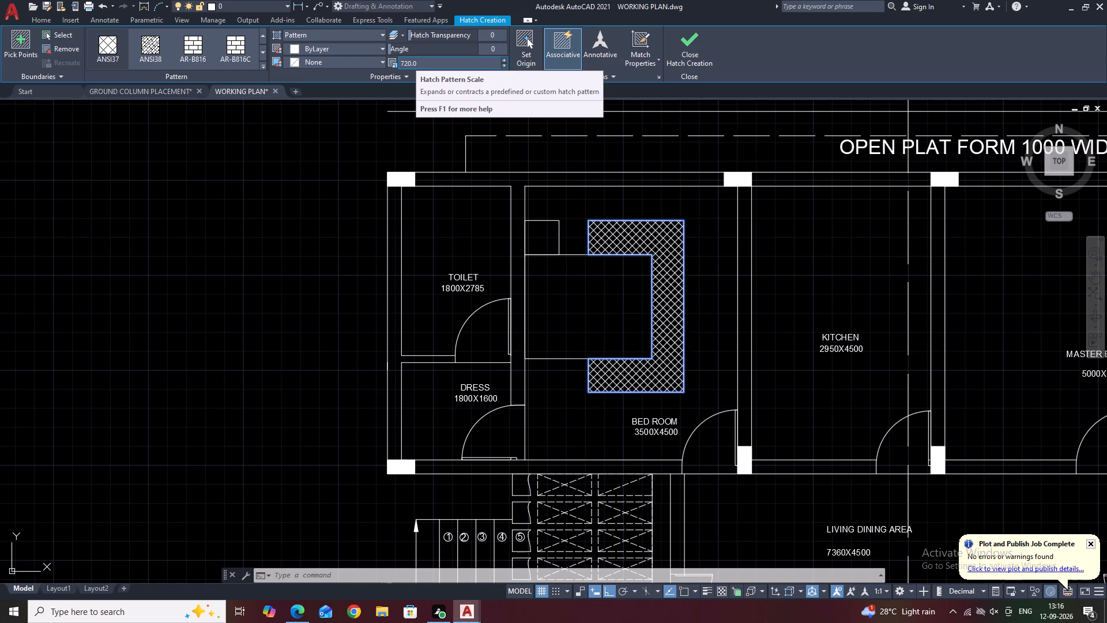
Change the pattern of the C-shaped rug hatch to AR-B816.
{"action": "left_click", "coordinate": [197, 44]}
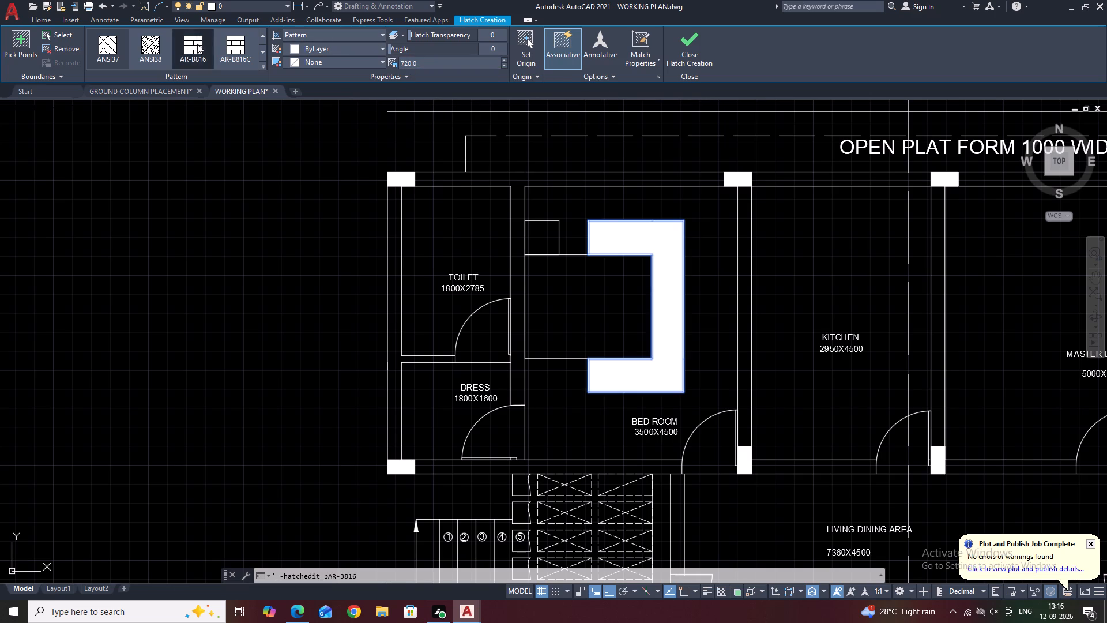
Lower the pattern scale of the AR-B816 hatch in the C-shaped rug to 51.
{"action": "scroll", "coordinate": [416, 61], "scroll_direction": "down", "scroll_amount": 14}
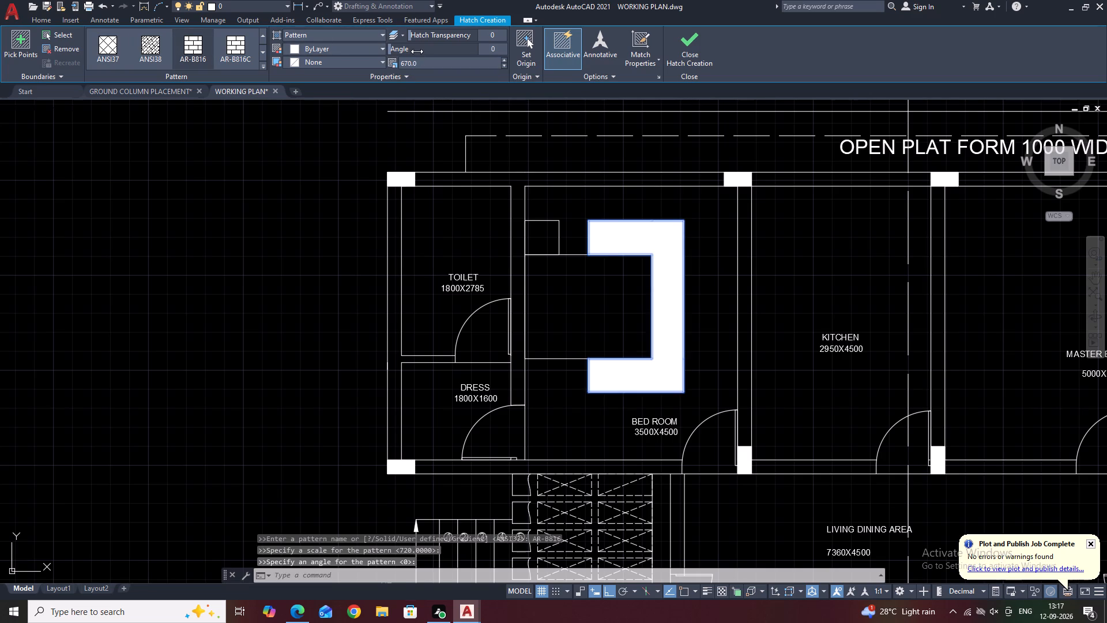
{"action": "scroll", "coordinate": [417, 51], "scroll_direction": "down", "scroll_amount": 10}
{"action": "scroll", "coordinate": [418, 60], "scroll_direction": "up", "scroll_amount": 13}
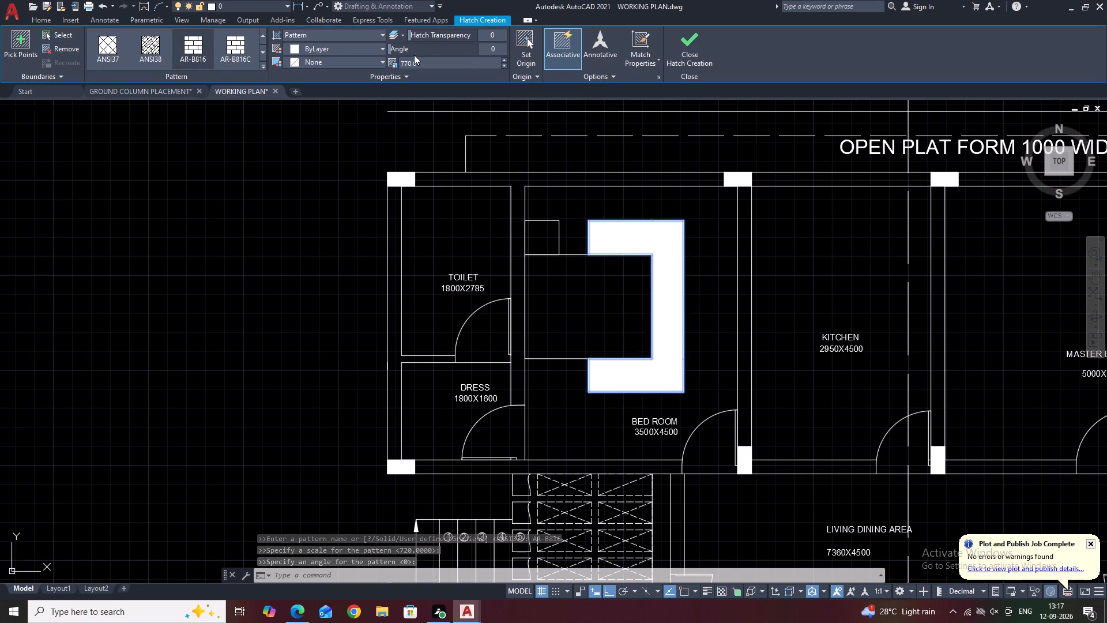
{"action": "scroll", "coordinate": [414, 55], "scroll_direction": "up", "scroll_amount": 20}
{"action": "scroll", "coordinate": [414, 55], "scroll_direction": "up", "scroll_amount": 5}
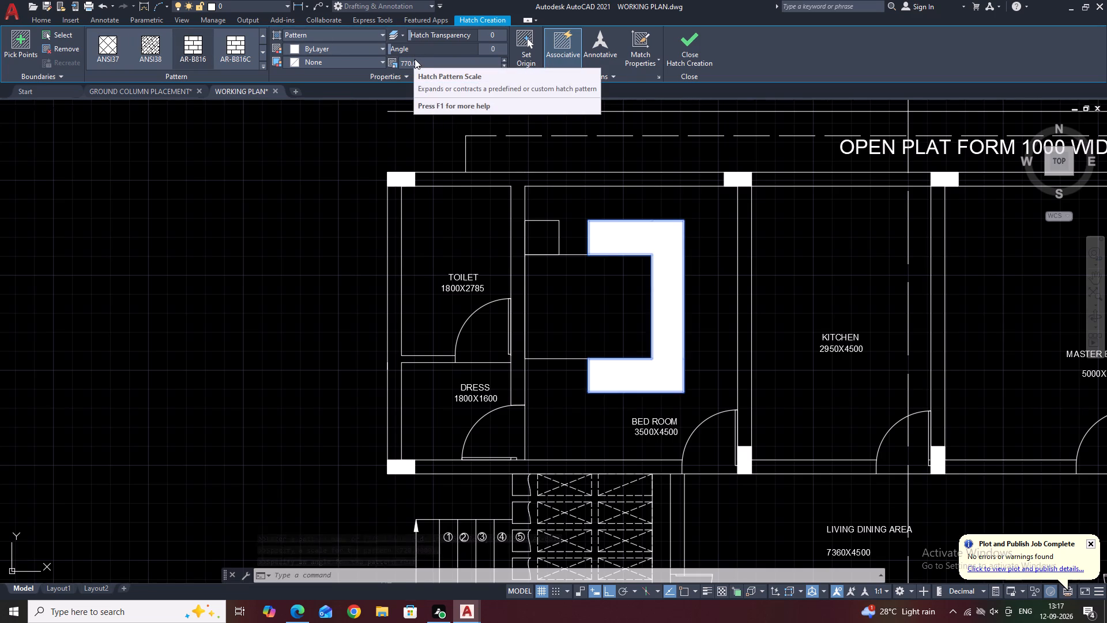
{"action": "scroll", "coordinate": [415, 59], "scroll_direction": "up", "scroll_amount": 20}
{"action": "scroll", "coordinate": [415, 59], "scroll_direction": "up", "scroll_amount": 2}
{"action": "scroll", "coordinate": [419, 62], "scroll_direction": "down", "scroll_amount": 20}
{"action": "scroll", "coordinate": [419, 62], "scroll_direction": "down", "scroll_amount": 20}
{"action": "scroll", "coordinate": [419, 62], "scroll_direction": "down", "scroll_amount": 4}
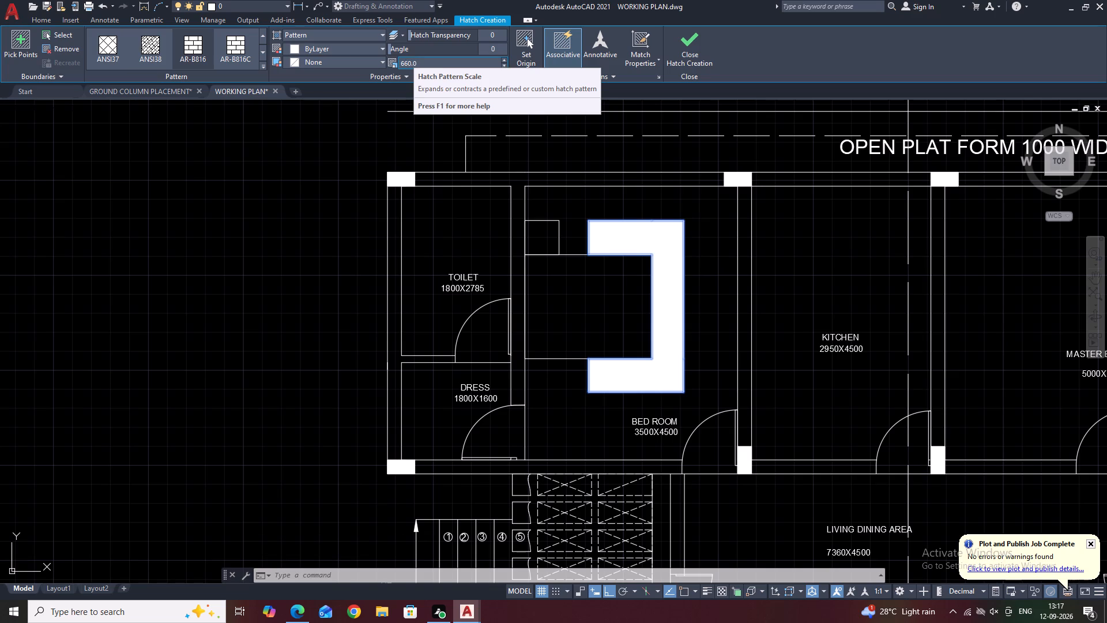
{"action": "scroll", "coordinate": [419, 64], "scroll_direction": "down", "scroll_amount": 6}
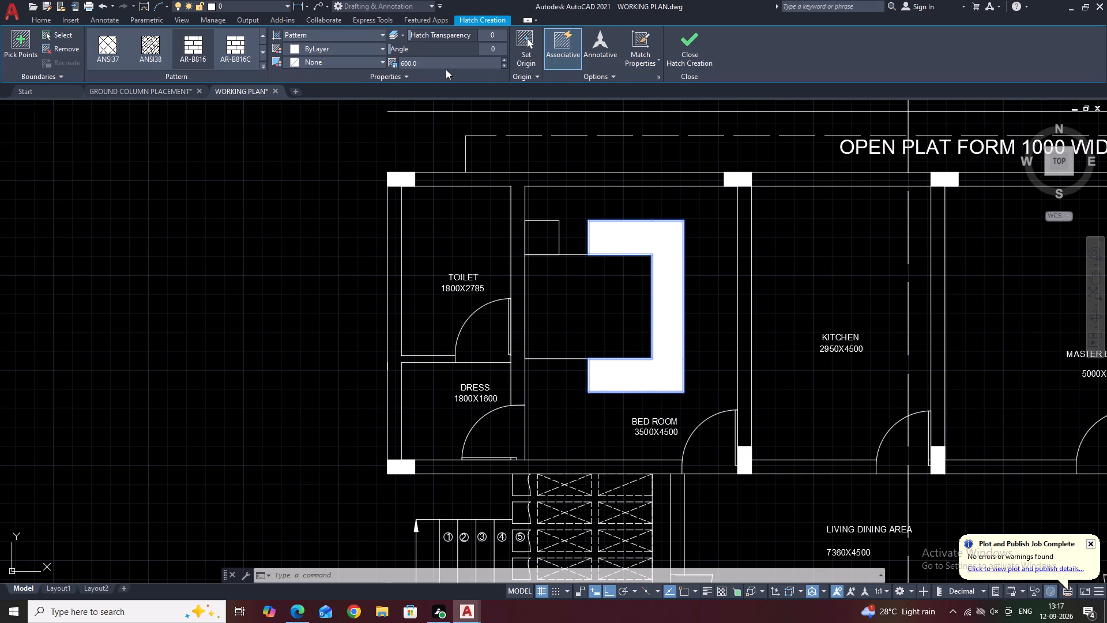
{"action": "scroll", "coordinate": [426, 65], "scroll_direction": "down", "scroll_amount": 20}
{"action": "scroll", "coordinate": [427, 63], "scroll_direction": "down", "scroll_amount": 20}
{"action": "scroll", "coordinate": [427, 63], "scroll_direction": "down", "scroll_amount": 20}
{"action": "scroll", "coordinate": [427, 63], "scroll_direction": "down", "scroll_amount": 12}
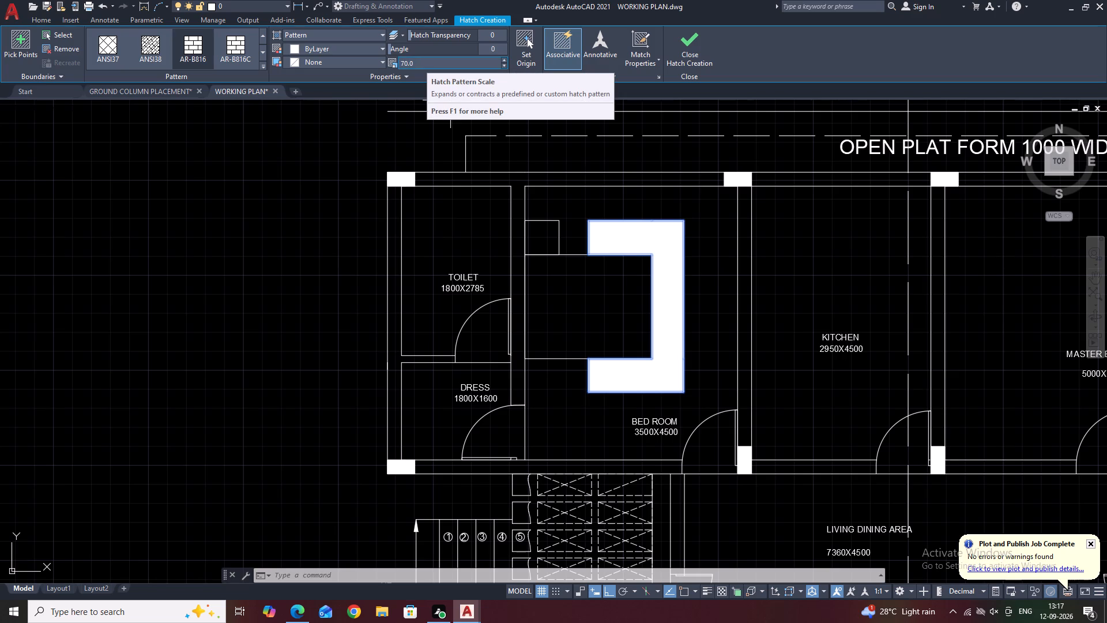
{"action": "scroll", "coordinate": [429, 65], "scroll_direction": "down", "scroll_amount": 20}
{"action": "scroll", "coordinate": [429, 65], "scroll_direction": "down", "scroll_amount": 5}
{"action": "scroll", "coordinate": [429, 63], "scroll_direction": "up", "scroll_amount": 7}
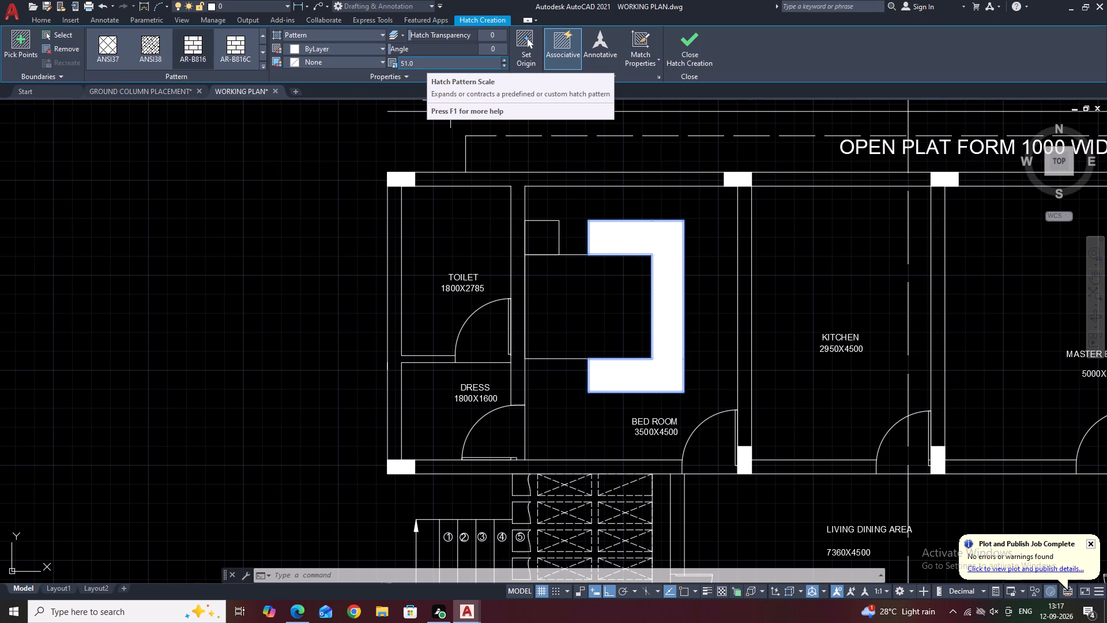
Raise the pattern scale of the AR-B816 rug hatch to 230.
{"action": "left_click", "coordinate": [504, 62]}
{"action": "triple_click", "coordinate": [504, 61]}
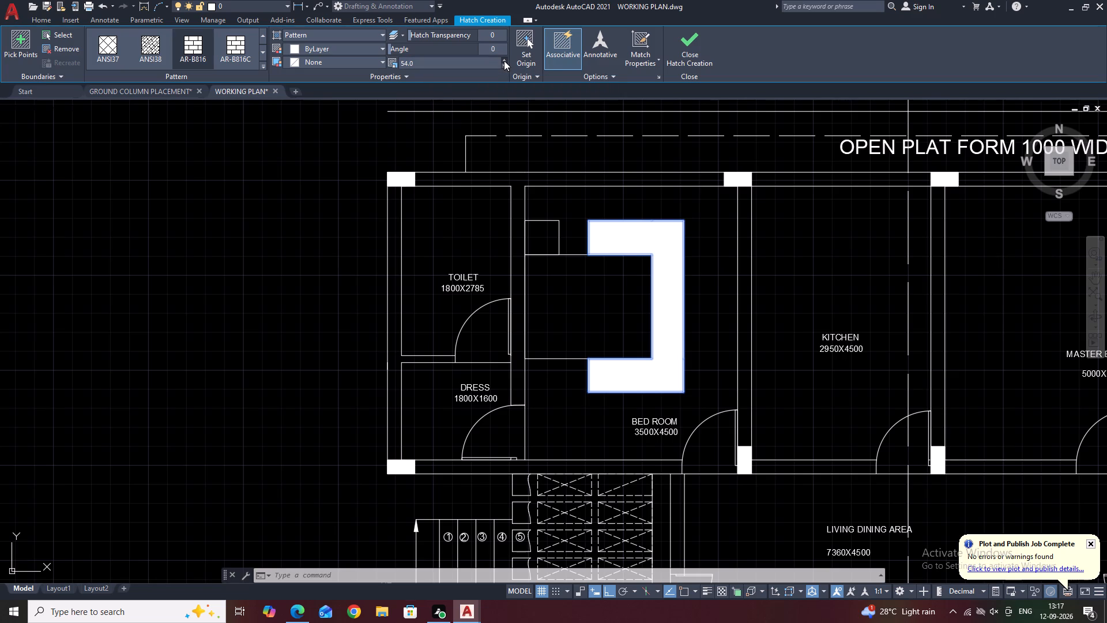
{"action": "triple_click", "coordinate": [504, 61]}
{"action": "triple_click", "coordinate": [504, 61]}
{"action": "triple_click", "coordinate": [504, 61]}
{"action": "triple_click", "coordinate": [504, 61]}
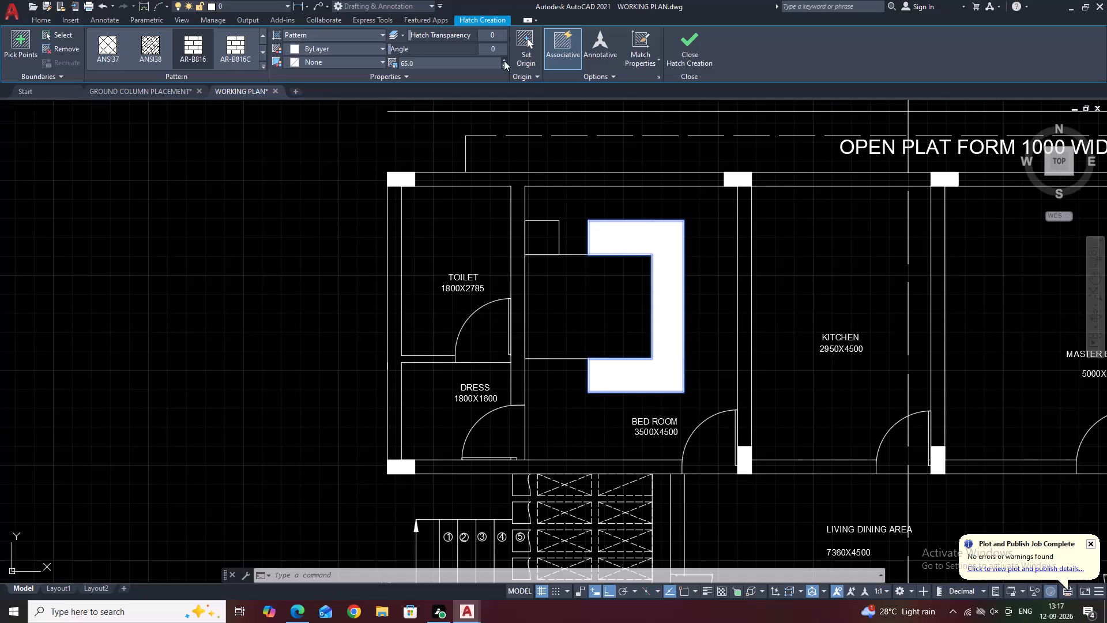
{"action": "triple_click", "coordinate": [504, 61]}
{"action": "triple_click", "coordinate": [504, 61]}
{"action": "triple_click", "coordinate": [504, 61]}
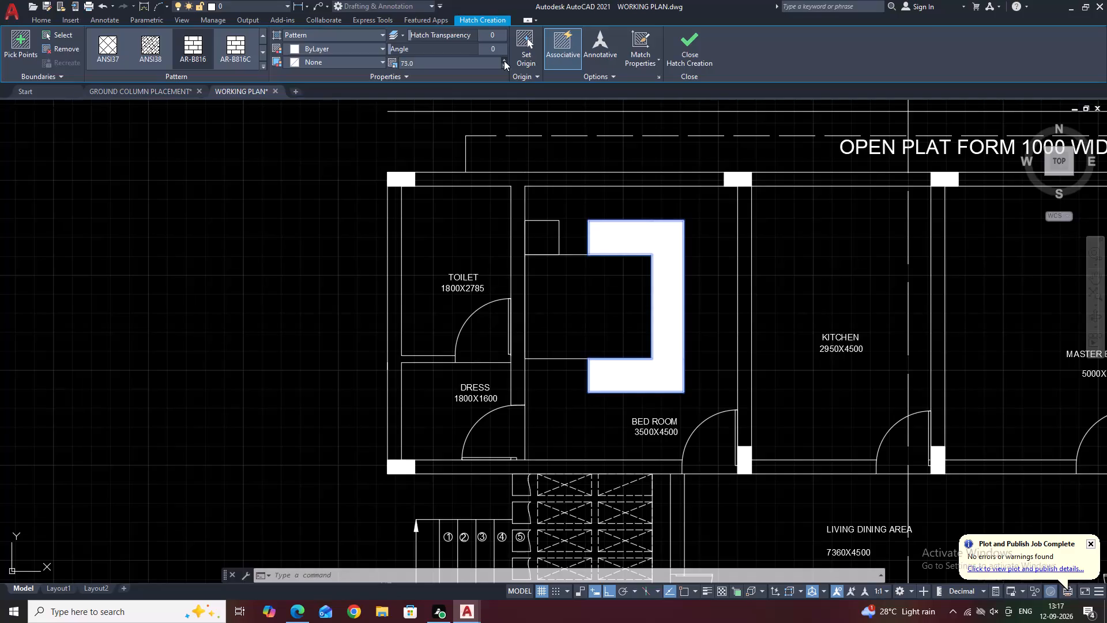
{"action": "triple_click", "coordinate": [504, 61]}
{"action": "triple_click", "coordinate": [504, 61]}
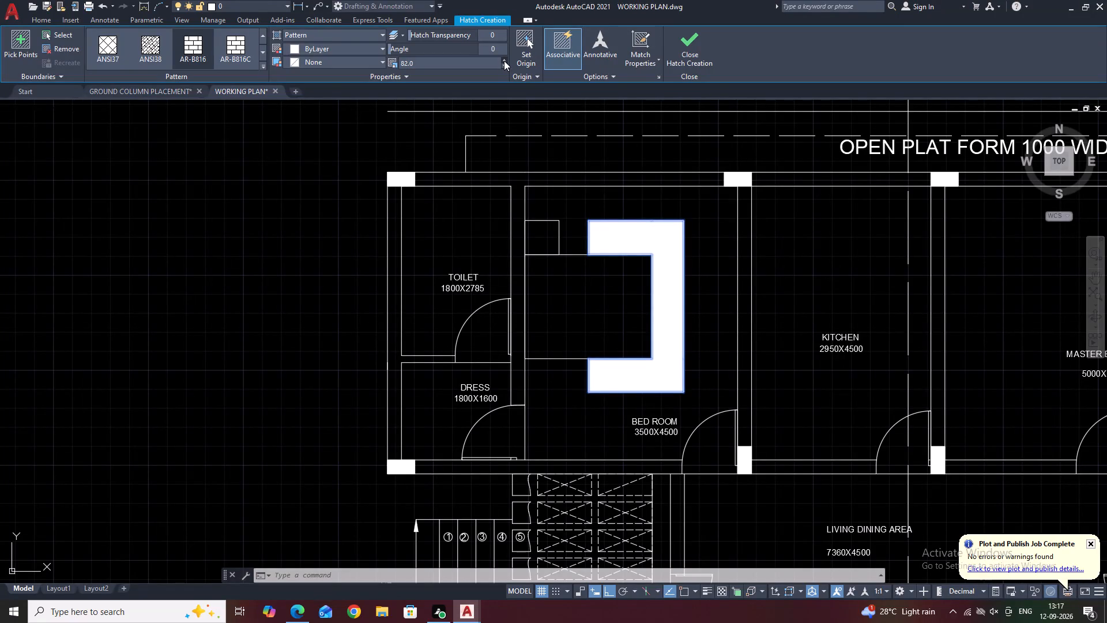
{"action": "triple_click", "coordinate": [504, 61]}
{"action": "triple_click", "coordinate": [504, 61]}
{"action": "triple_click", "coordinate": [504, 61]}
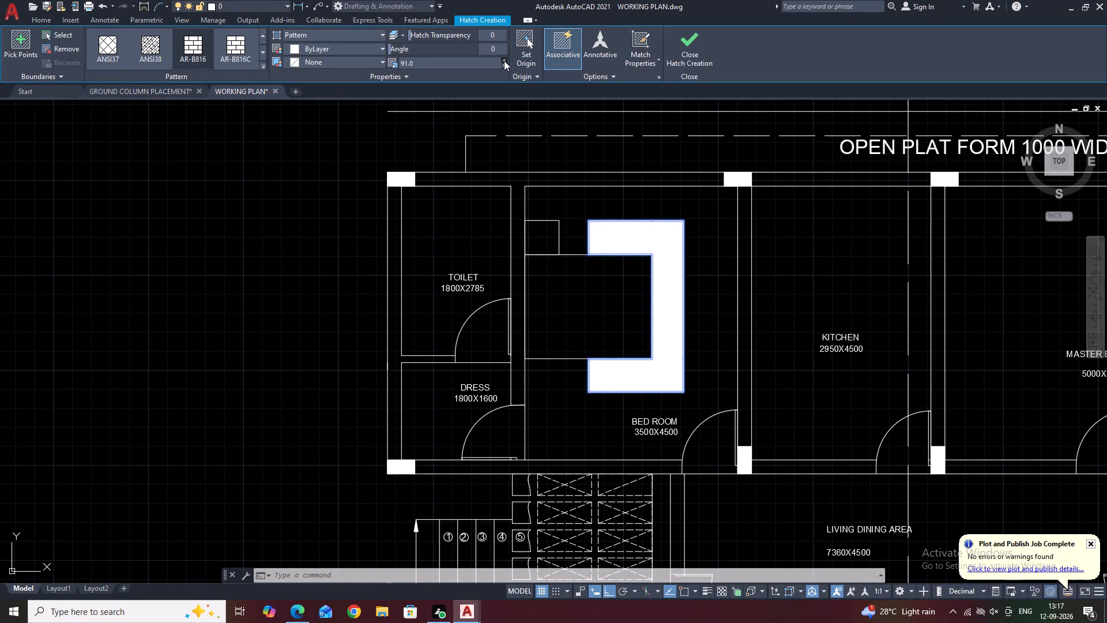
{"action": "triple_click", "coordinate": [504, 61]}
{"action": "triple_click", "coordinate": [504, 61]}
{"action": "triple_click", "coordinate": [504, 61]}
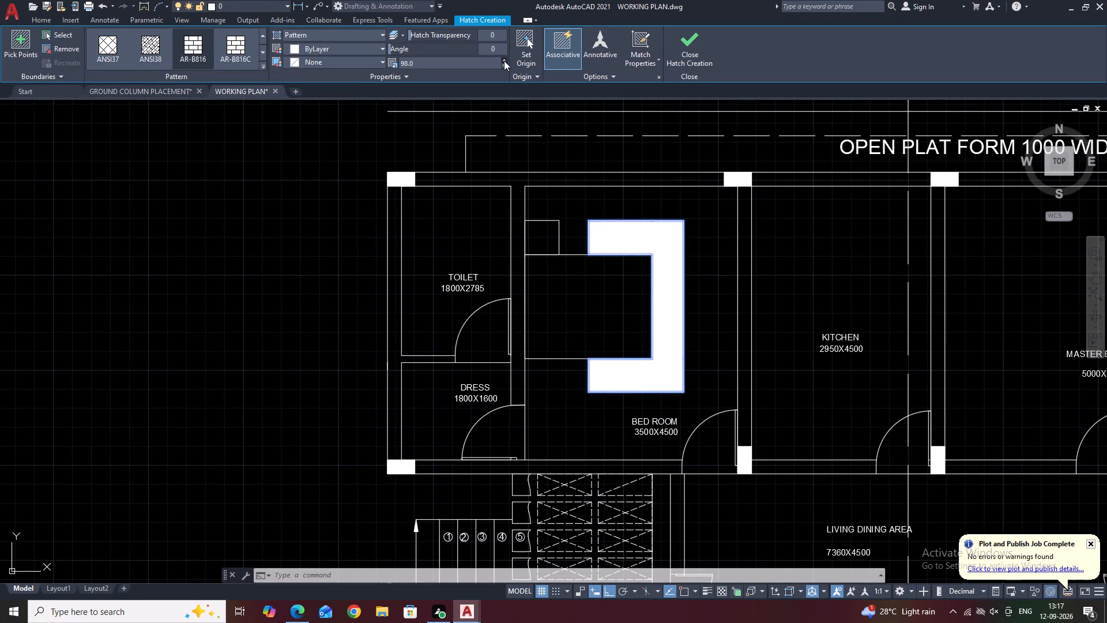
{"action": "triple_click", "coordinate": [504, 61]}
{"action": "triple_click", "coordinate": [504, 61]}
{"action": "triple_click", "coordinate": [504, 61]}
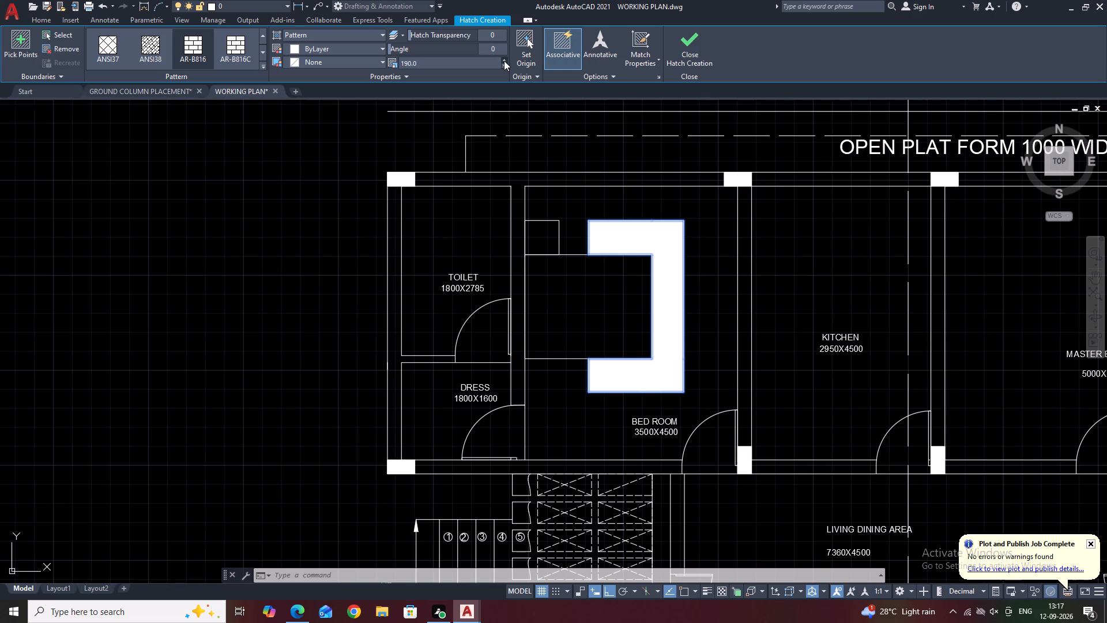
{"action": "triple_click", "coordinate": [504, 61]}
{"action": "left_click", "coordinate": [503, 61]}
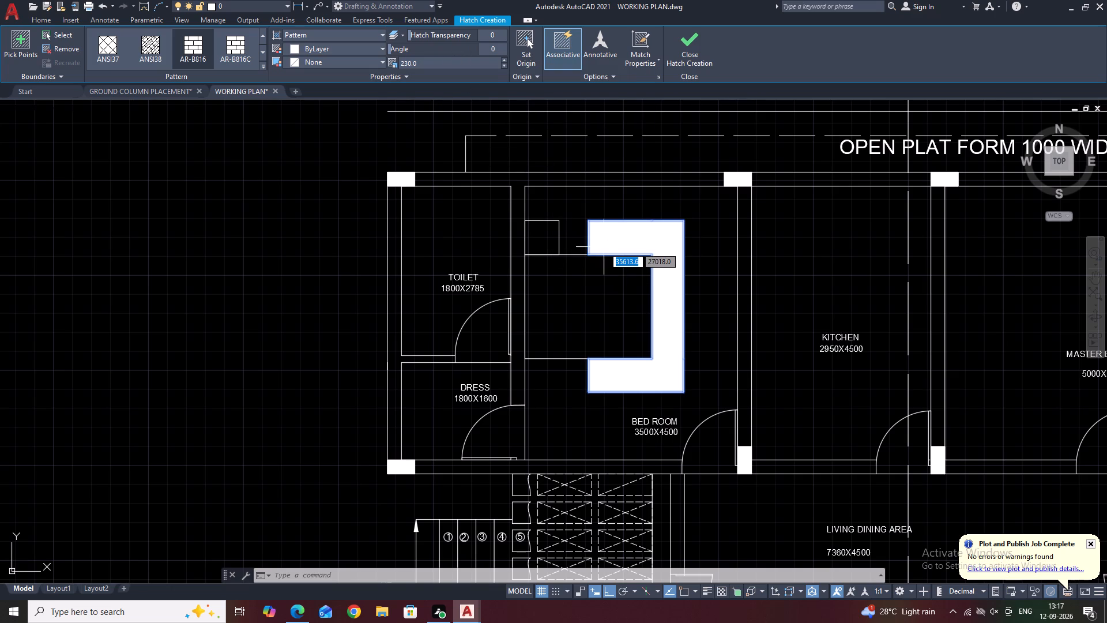
Raise the pattern scale of the AR-B816 rug hatch to 780 and finish creating the hatch.
{"action": "triple_click", "coordinate": [504, 59]}
{"action": "triple_click", "coordinate": [504, 59]}
{"action": "triple_click", "coordinate": [504, 59]}
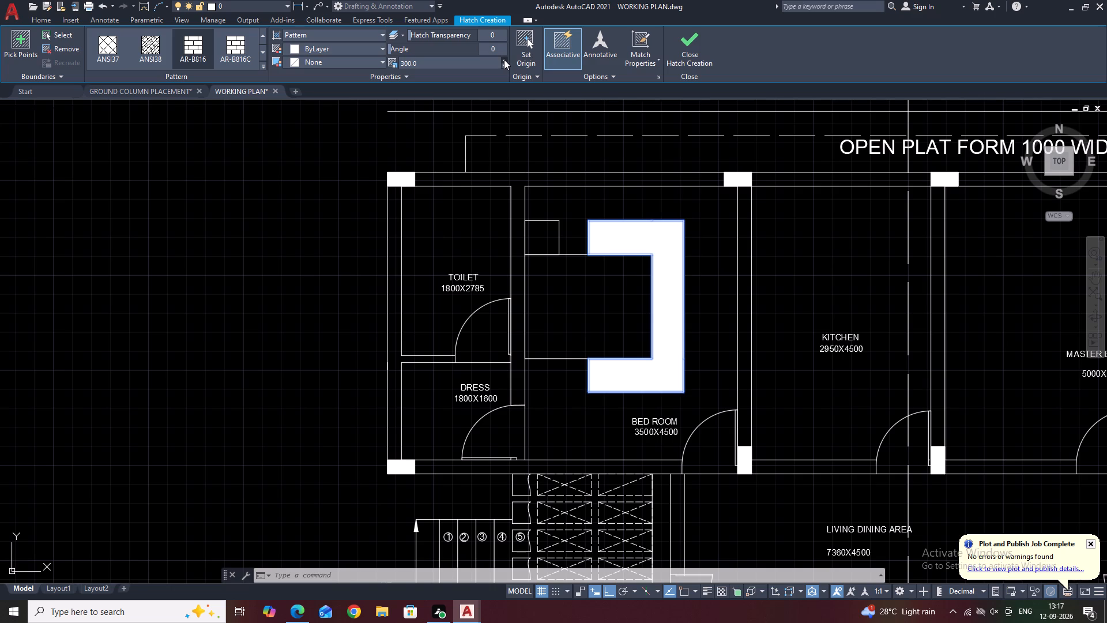
{"action": "triple_click", "coordinate": [504, 59]}
{"action": "triple_click", "coordinate": [504, 59]}
{"action": "triple_click", "coordinate": [504, 59]}
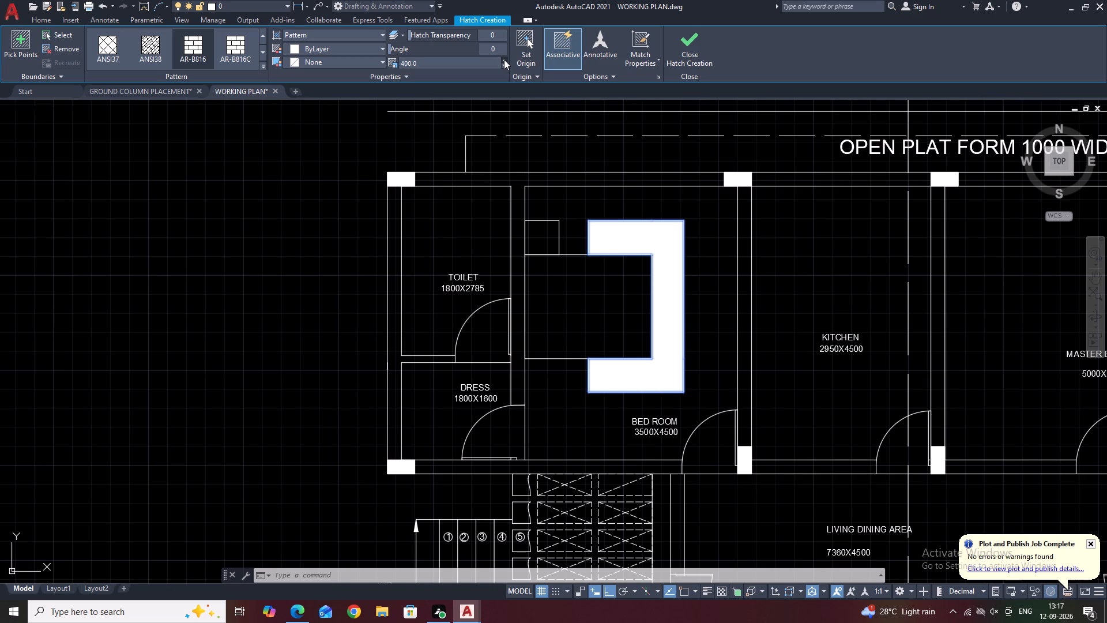
{"action": "triple_click", "coordinate": [504, 59]}
{"action": "triple_click", "coordinate": [504, 59]}
{"action": "triple_click", "coordinate": [504, 59]}
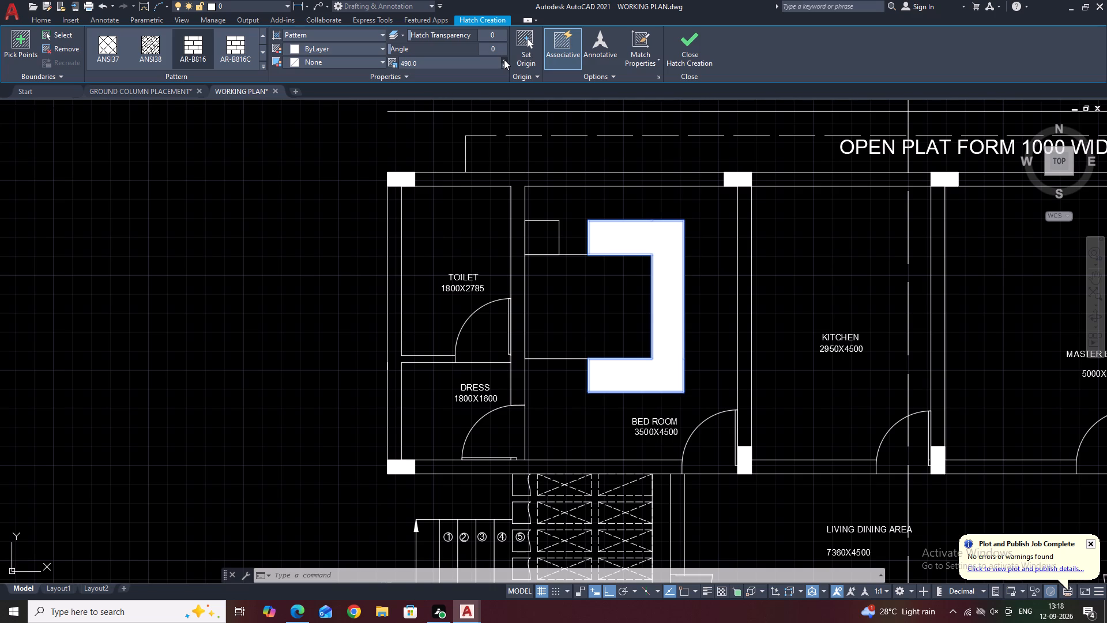
{"action": "triple_click", "coordinate": [504, 59]}
{"action": "triple_click", "coordinate": [504, 59]}
{"action": "double_click", "coordinate": [504, 59]}
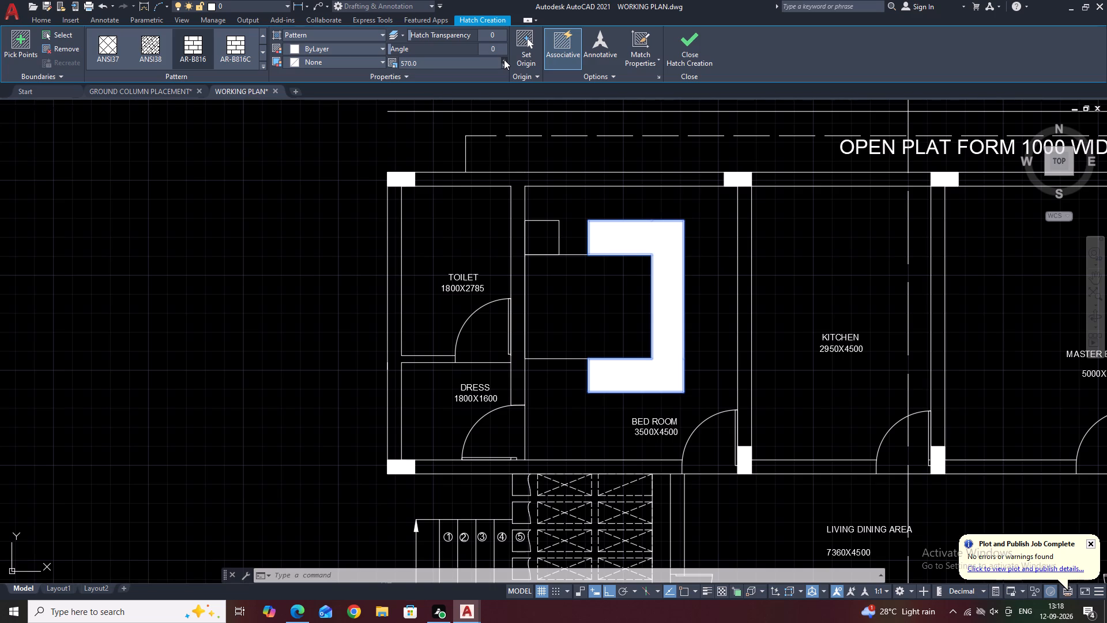
{"action": "left_click", "coordinate": [515, 67]}
{"action": "triple_click", "coordinate": [515, 67]}
{"action": "triple_click", "coordinate": [518, 65]}
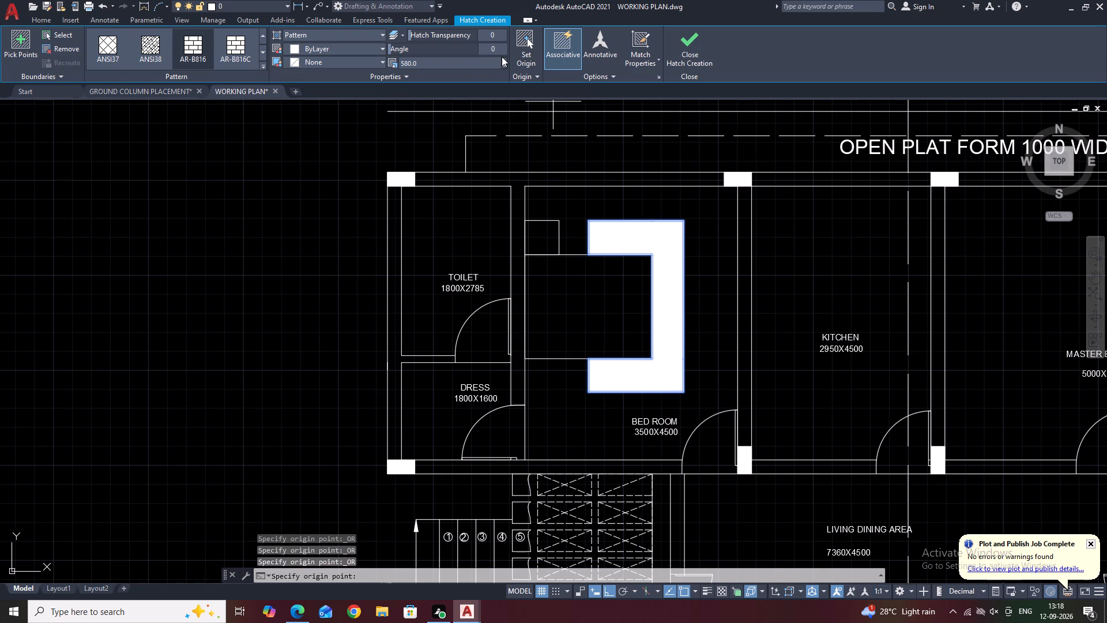
{"action": "triple_click", "coordinate": [503, 58]}
{"action": "triple_click", "coordinate": [502, 57]}
{"action": "left_click", "coordinate": [502, 57]}
{"action": "triple_click", "coordinate": [502, 57]}
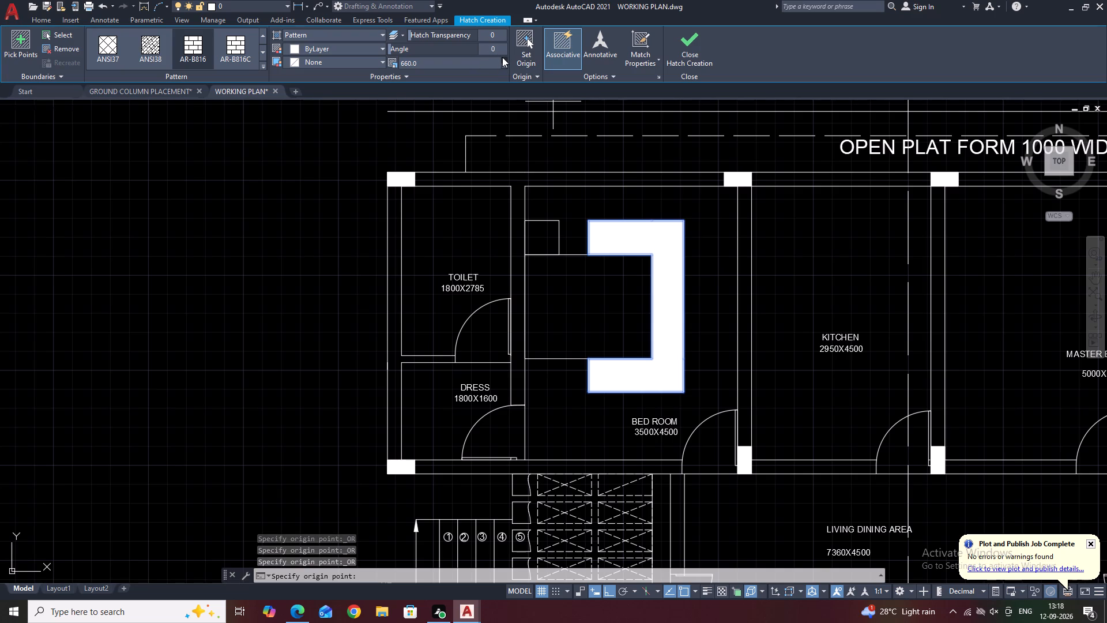
{"action": "triple_click", "coordinate": [502, 57]}
{"action": "triple_click", "coordinate": [502, 57]}
{"action": "triple_click", "coordinate": [502, 58]}
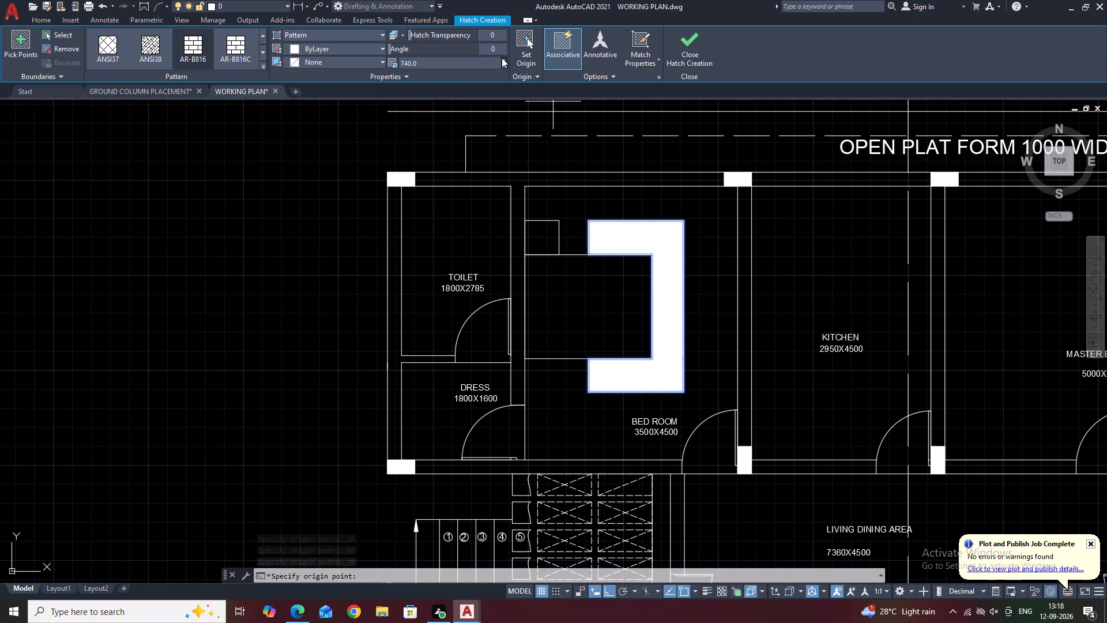
{"action": "triple_click", "coordinate": [502, 58]}
{"action": "triple_click", "coordinate": [500, 58]}
{"action": "triple_click", "coordinate": [500, 57]}
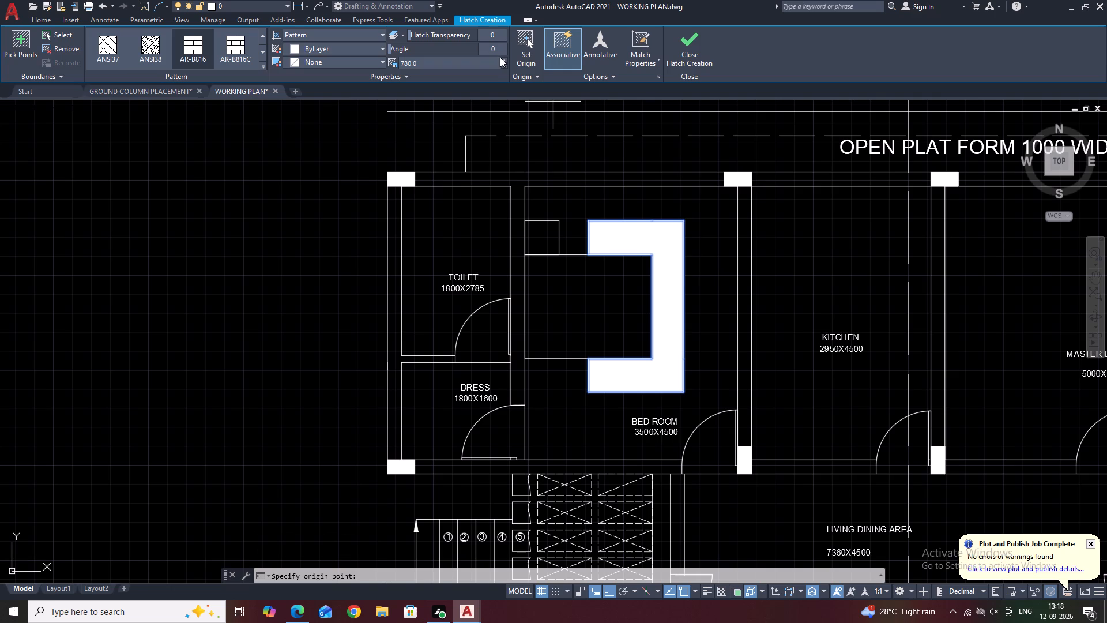
{"action": "key", "text": "Escape"}
{"action": "left_click", "coordinate": [713, 50]}
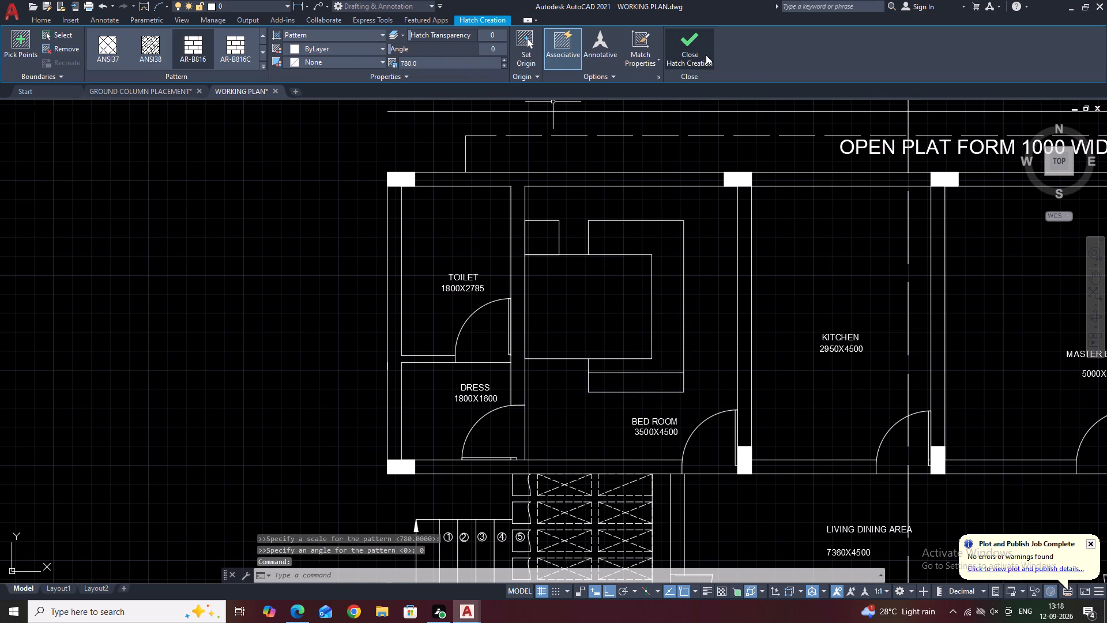
Edit the rug hatch around the bed, reducing its pattern scale to 27.
{"action": "left_click", "coordinate": [650, 373]}
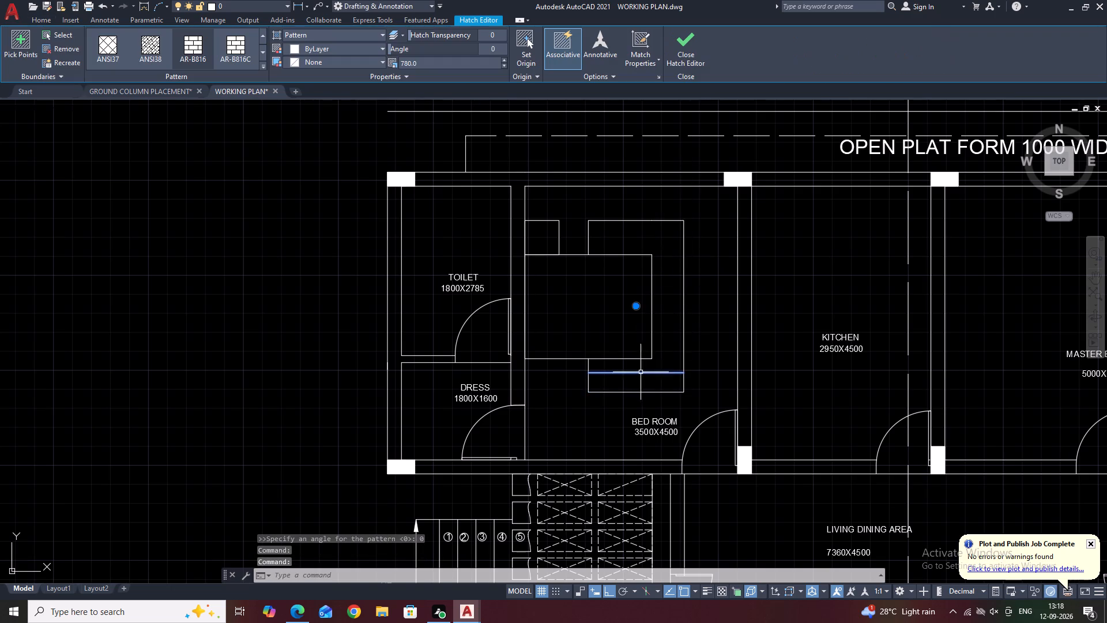
{"action": "scroll", "coordinate": [423, 61], "scroll_direction": "down", "scroll_amount": 6}
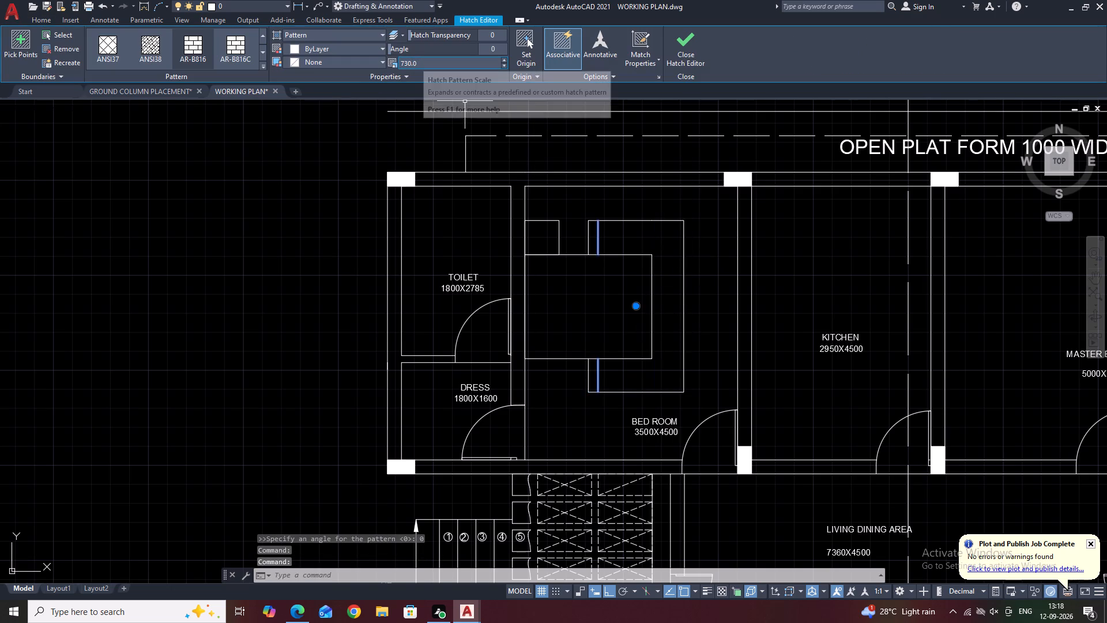
{"action": "scroll", "coordinate": [423, 61], "scroll_direction": "down", "scroll_amount": 20}
{"action": "scroll", "coordinate": [423, 61], "scroll_direction": "down", "scroll_amount": 3}
{"action": "middle_click", "coordinate": [424, 59]}
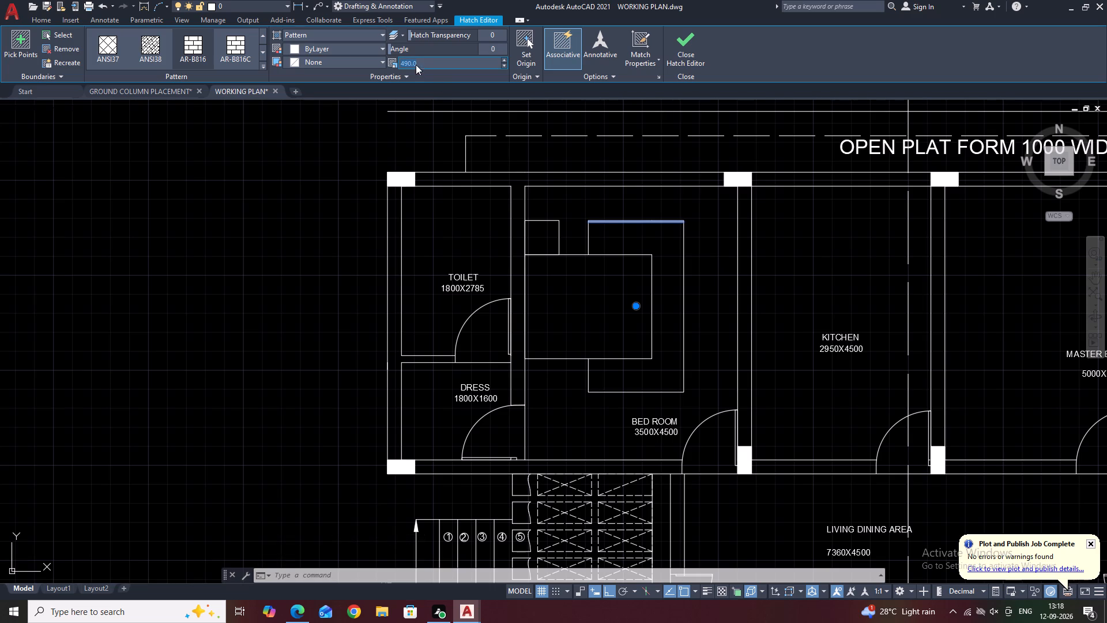
{"action": "scroll", "coordinate": [417, 59], "scroll_direction": "down", "scroll_amount": 20}
{"action": "scroll", "coordinate": [417, 59], "scroll_direction": "down", "scroll_amount": 20}
{"action": "scroll", "coordinate": [417, 59], "scroll_direction": "down", "scroll_amount": 9}
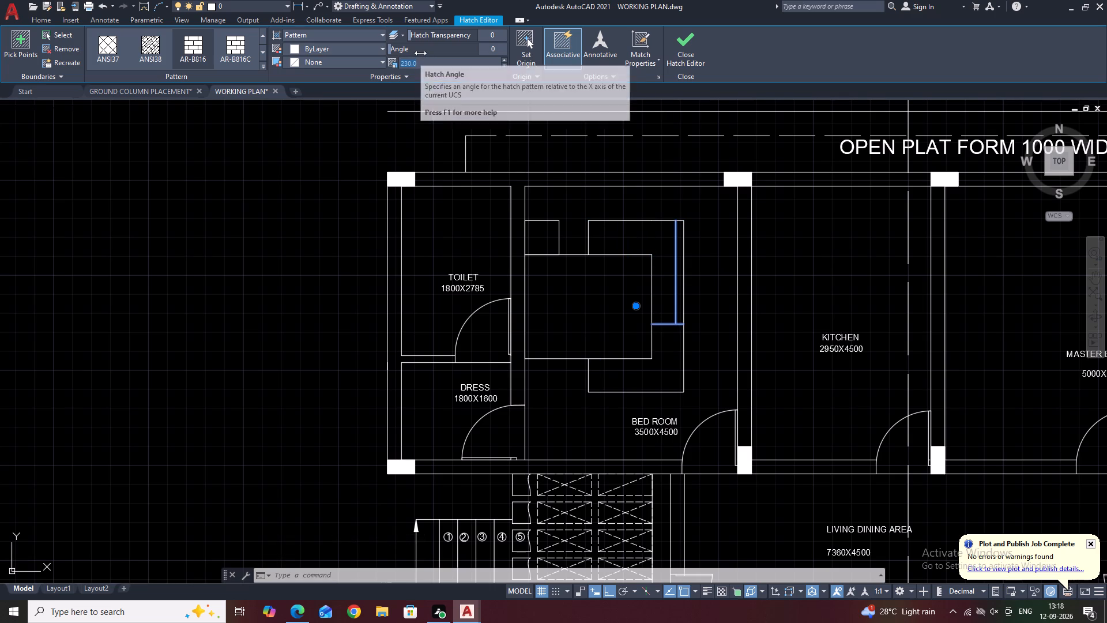
{"action": "scroll", "coordinate": [420, 53], "scroll_direction": "down", "scroll_amount": 20}
{"action": "scroll", "coordinate": [420, 53], "scroll_direction": "down", "scroll_amount": 20}
{"action": "scroll", "coordinate": [420, 53], "scroll_direction": "down", "scroll_amount": 12}
{"action": "middle_click", "coordinate": [420, 53]}
{"action": "middle_click", "coordinate": [420, 51]}
{"action": "middle_click", "coordinate": [420, 51]}
{"action": "middle_click", "coordinate": [420, 51]}
{"action": "middle_click", "coordinate": [420, 49]}
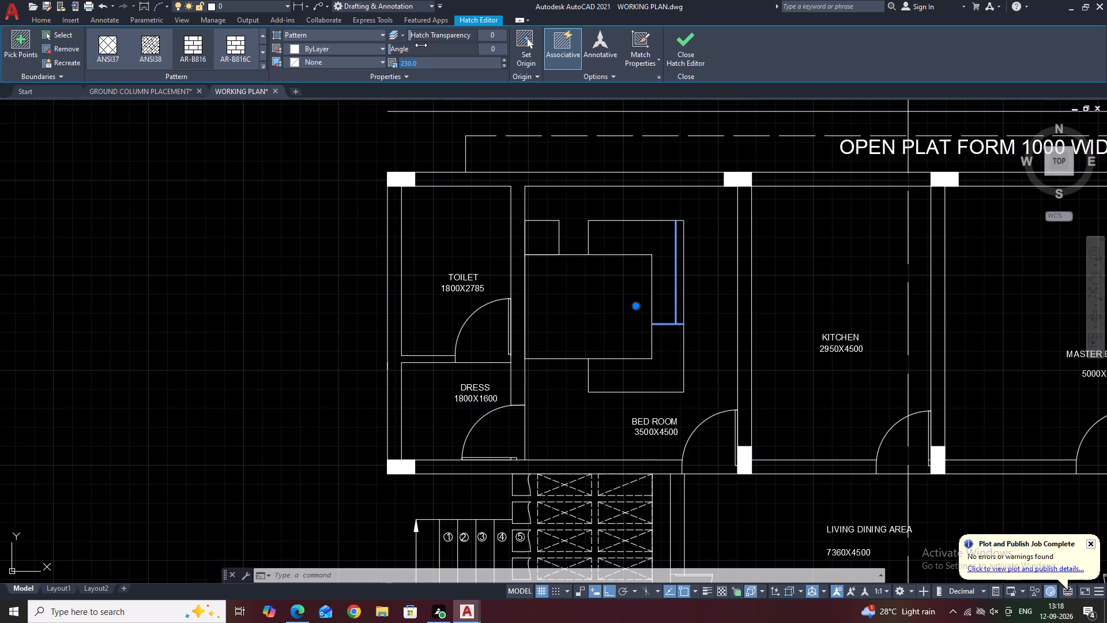
{"action": "middle_click", "coordinate": [421, 45]}
{"action": "scroll", "coordinate": [421, 45], "scroll_direction": "down", "scroll_amount": 20}
{"action": "scroll", "coordinate": [421, 45], "scroll_direction": "down", "scroll_amount": 9}
{"action": "middle_click", "coordinate": [419, 47]}
{"action": "middle_click", "coordinate": [419, 47]}
{"action": "middle_click", "coordinate": [419, 46]}
{"action": "middle_click", "coordinate": [420, 51]}
{"action": "scroll", "coordinate": [420, 51], "scroll_direction": "down", "scroll_amount": 5}
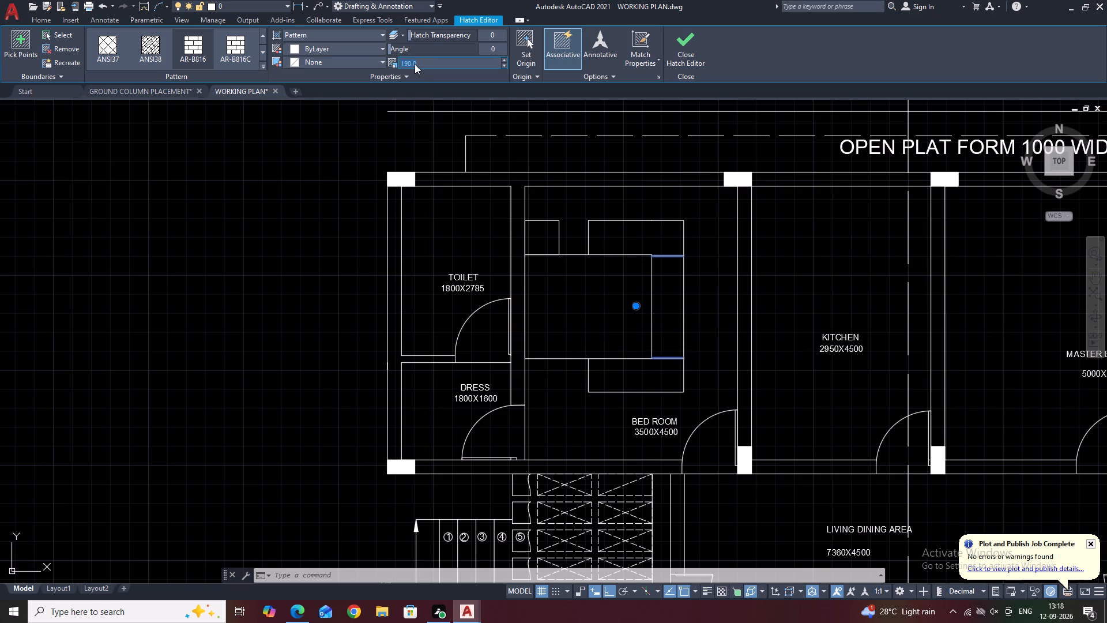
{"action": "scroll", "coordinate": [415, 64], "scroll_direction": "down", "scroll_amount": 20}
{"action": "scroll", "coordinate": [415, 64], "scroll_direction": "down", "scroll_amount": 8}
{"action": "middle_click", "coordinate": [416, 61]}
{"action": "middle_click", "coordinate": [416, 58]}
{"action": "scroll", "coordinate": [417, 66], "scroll_direction": "down", "scroll_amount": 7}
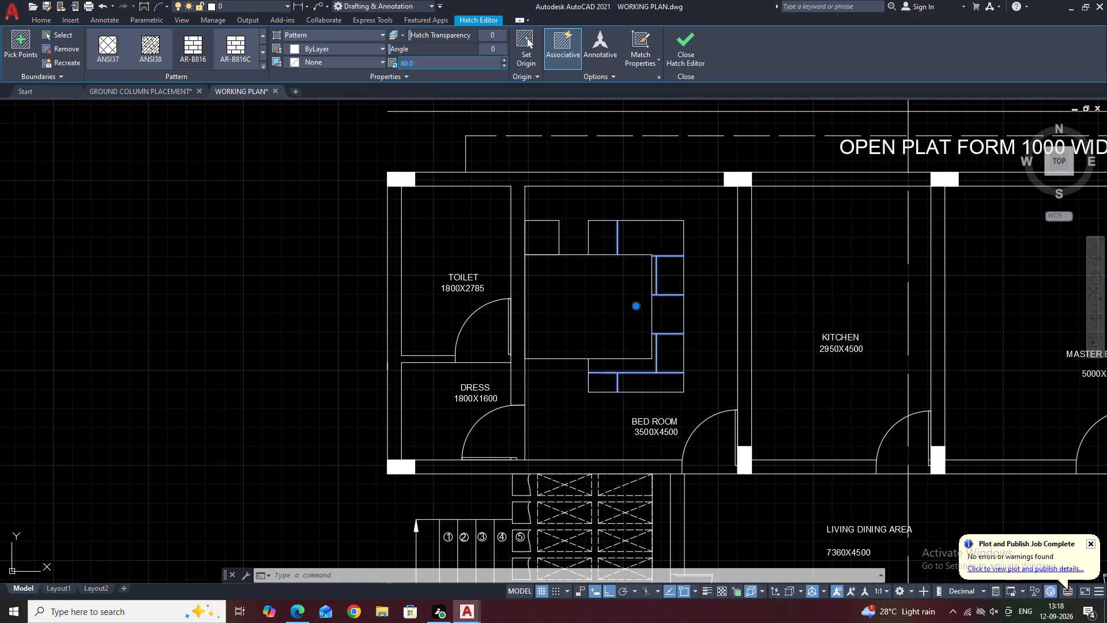
{"action": "scroll", "coordinate": [417, 63], "scroll_direction": "down", "scroll_amount": 20}
{"action": "scroll", "coordinate": [417, 63], "scroll_direction": "down", "scroll_amount": 20}
{"action": "scroll", "coordinate": [417, 63], "scroll_direction": "down", "scroll_amount": 9}
{"action": "middle_click", "coordinate": [417, 61]}
{"action": "middle_click", "coordinate": [417, 61]}
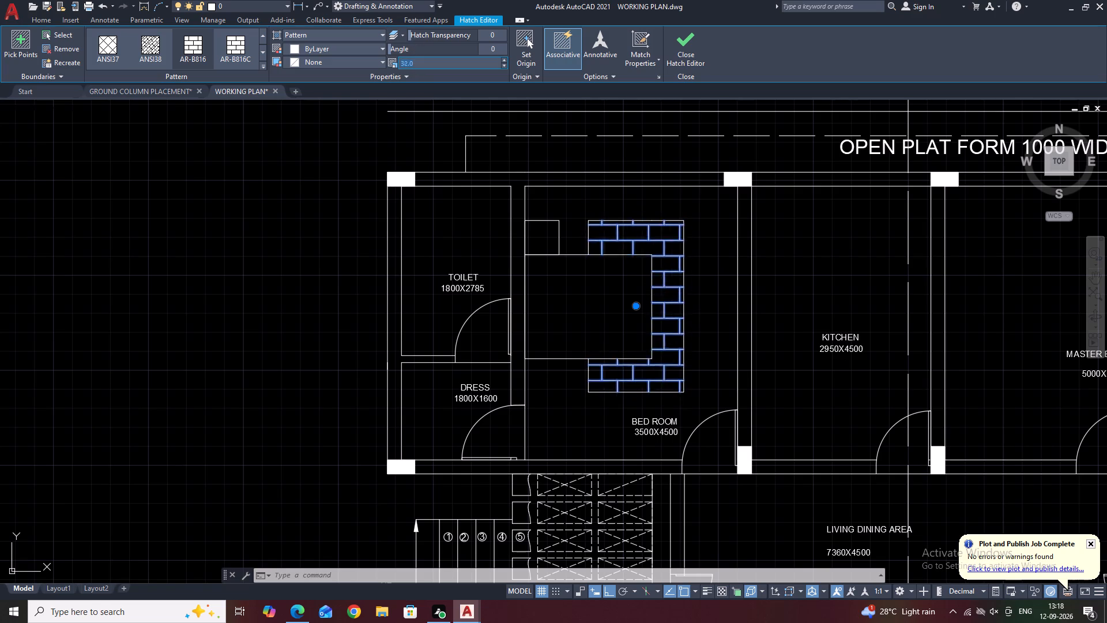
{"action": "scroll", "coordinate": [417, 61], "scroll_direction": "down", "scroll_amount": 2}
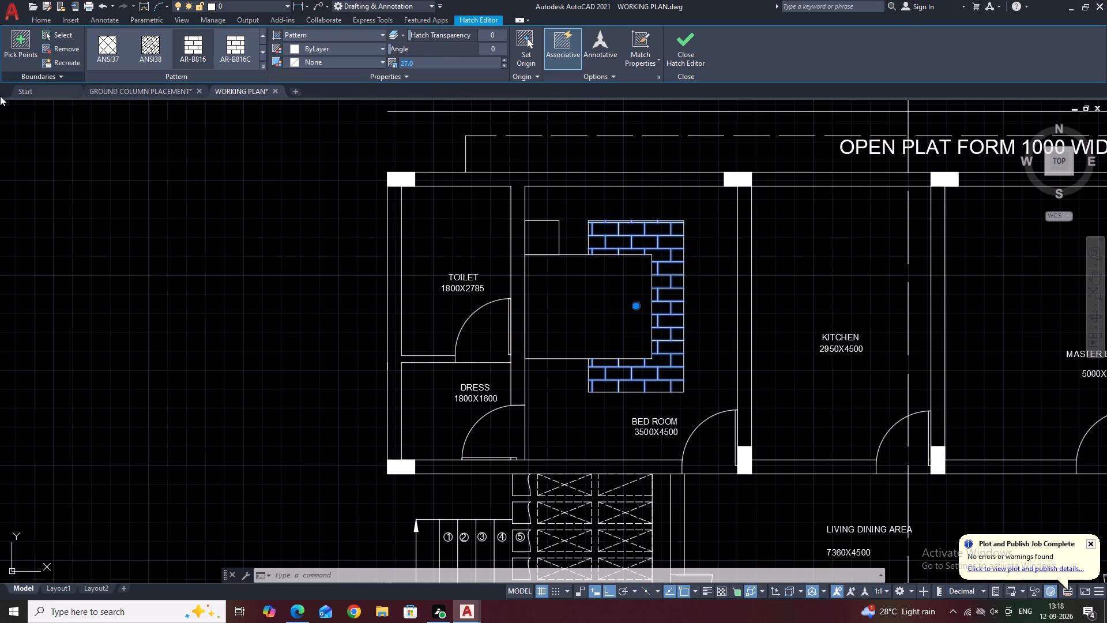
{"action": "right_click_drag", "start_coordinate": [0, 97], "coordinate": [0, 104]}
Set the rug hatch's pattern angle to 45 and finish editing the hatch.
{"action": "scroll", "coordinate": [676, 200], "scroll_direction": "down", "scroll_amount": 1}
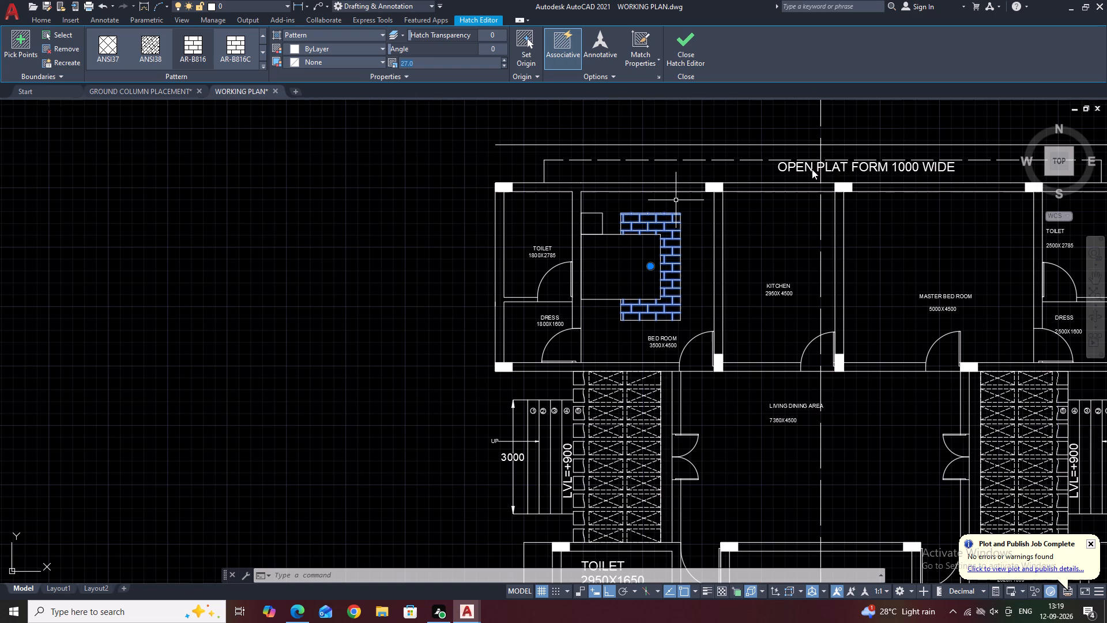
{"action": "left_click", "coordinate": [501, 50]}
{"action": "left_click", "coordinate": [498, 50]}
{"action": "left_click", "coordinate": [495, 50]}
{"action": "type", "text": "45"}
{"action": "key", "text": "Return"}
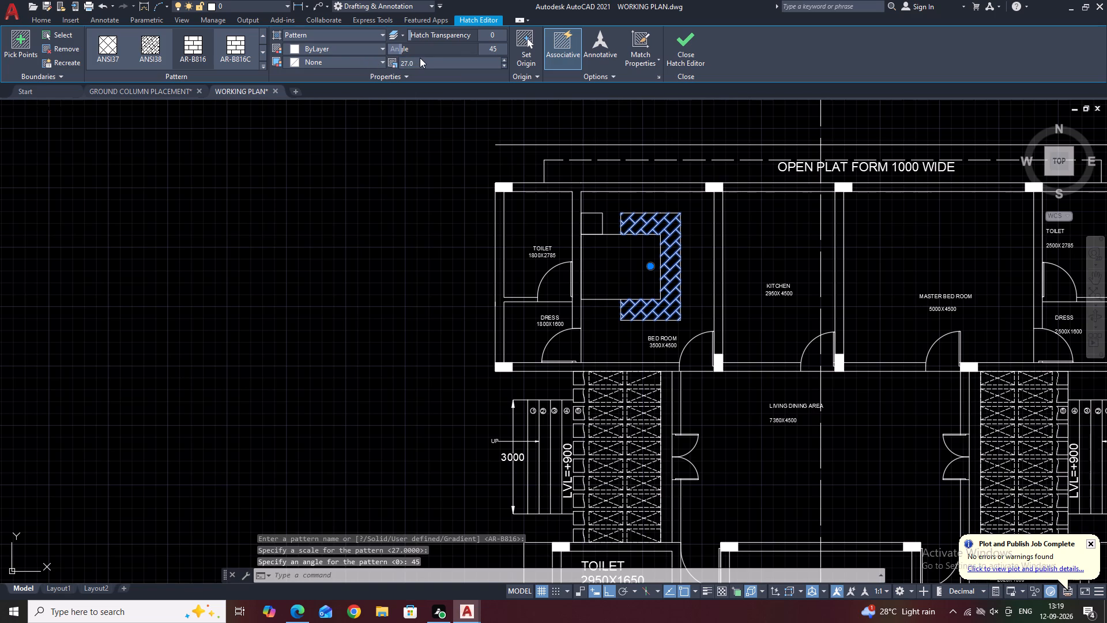
{"action": "scroll", "coordinate": [419, 58], "scroll_direction": "down", "scroll_amount": 10}
{"action": "left_click", "coordinate": [681, 43]}
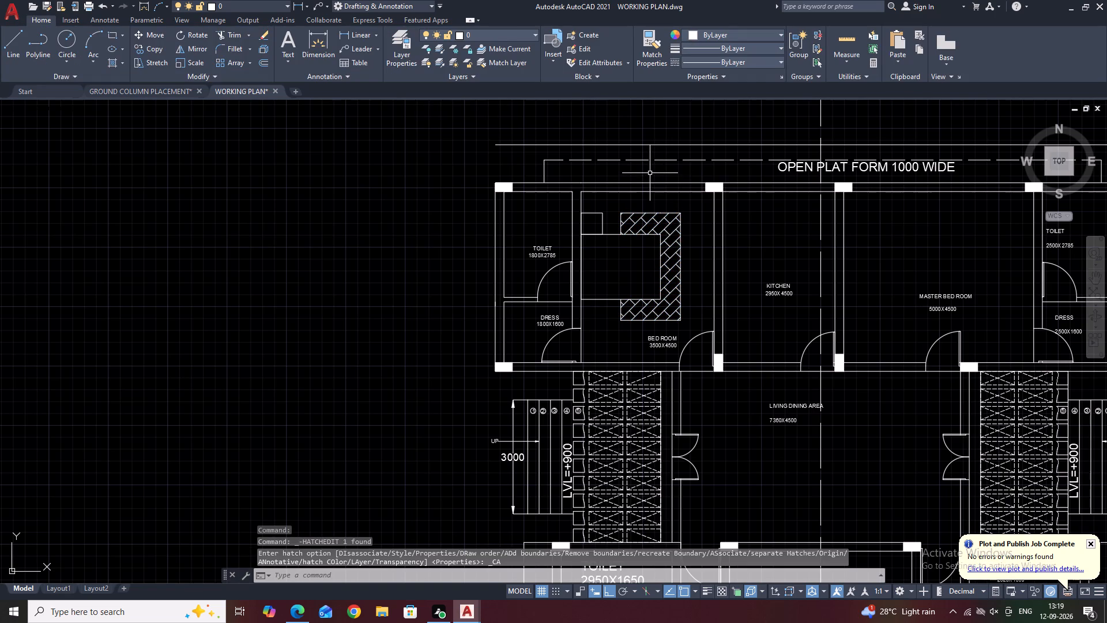
Mirror the square side table about the bed's horizontal centreline, keeping the original.
{"action": "middle_click_drag", "start_coordinate": [656, 294], "coordinate": [609, 299]}
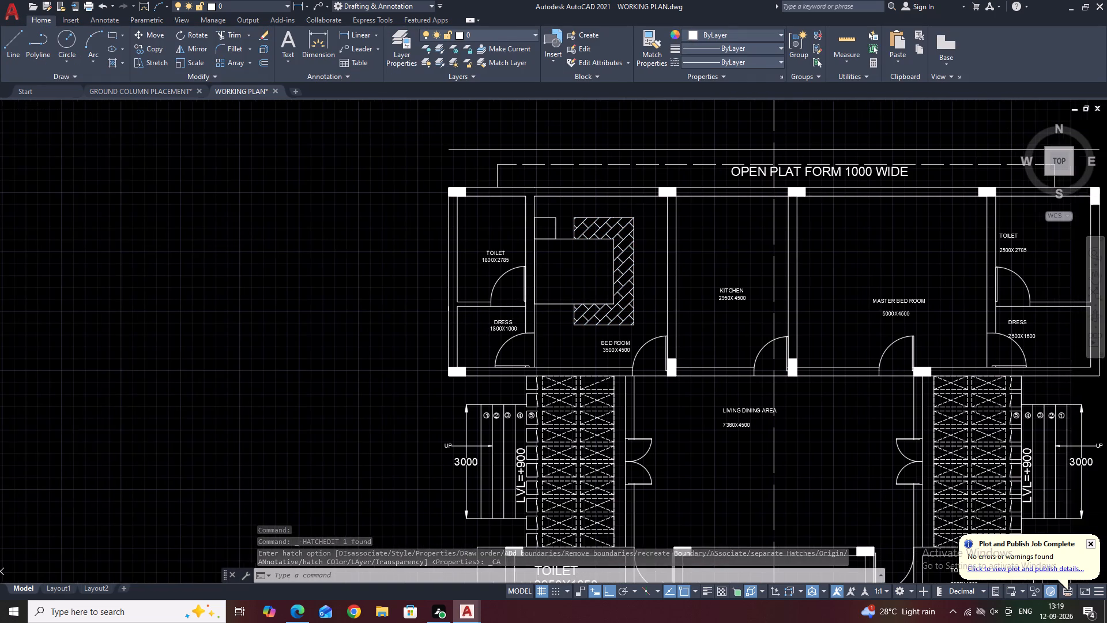
{"action": "scroll", "coordinate": [569, 227], "scroll_direction": "up", "scroll_amount": 3}
{"action": "left_click", "coordinate": [545, 205]}
{"action": "left_click", "coordinate": [517, 240]}
{"action": "left_click", "coordinate": [517, 183]}
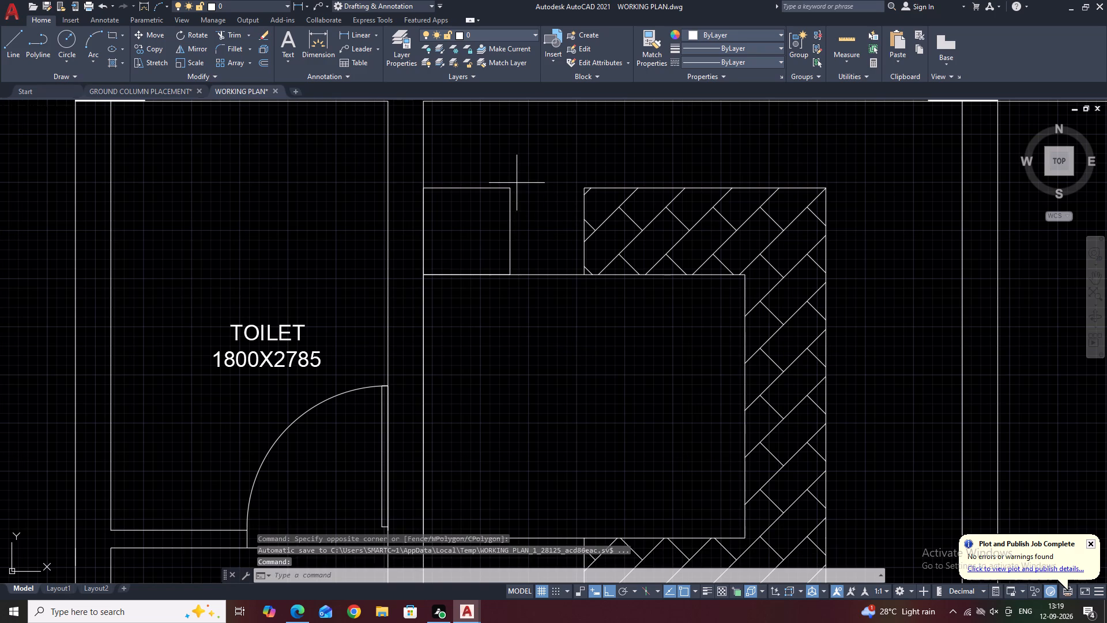
{"action": "left_click_drag", "start_coordinate": [477, 227], "coordinate": [475, 232]}
{"action": "middle_click_drag", "start_coordinate": [553, 273], "coordinate": [506, 159]}
{"action": "type", "text": "MI"}
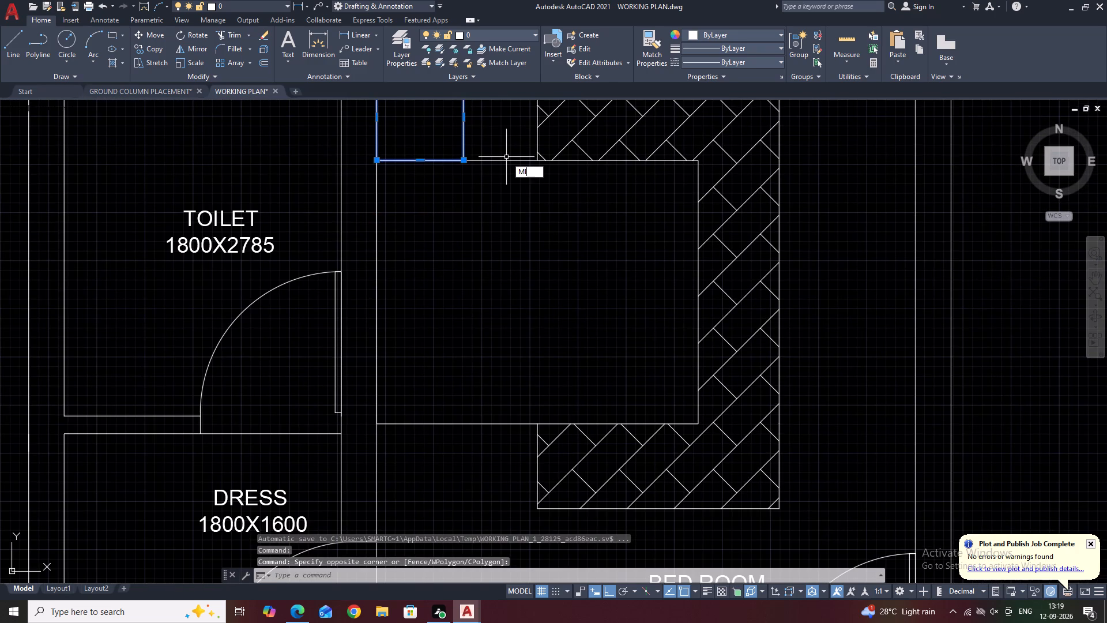
{"action": "key", "text": "space"}
{"action": "scroll", "coordinate": [506, 157], "scroll_direction": "down", "scroll_amount": 3}
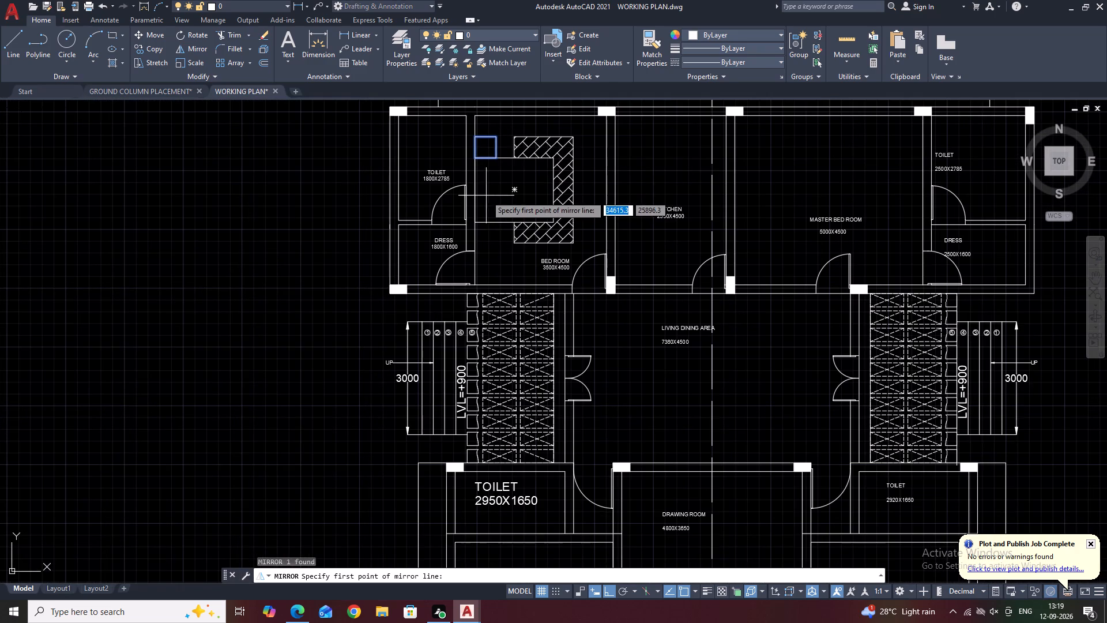
{"action": "left_click", "coordinate": [475, 188]}
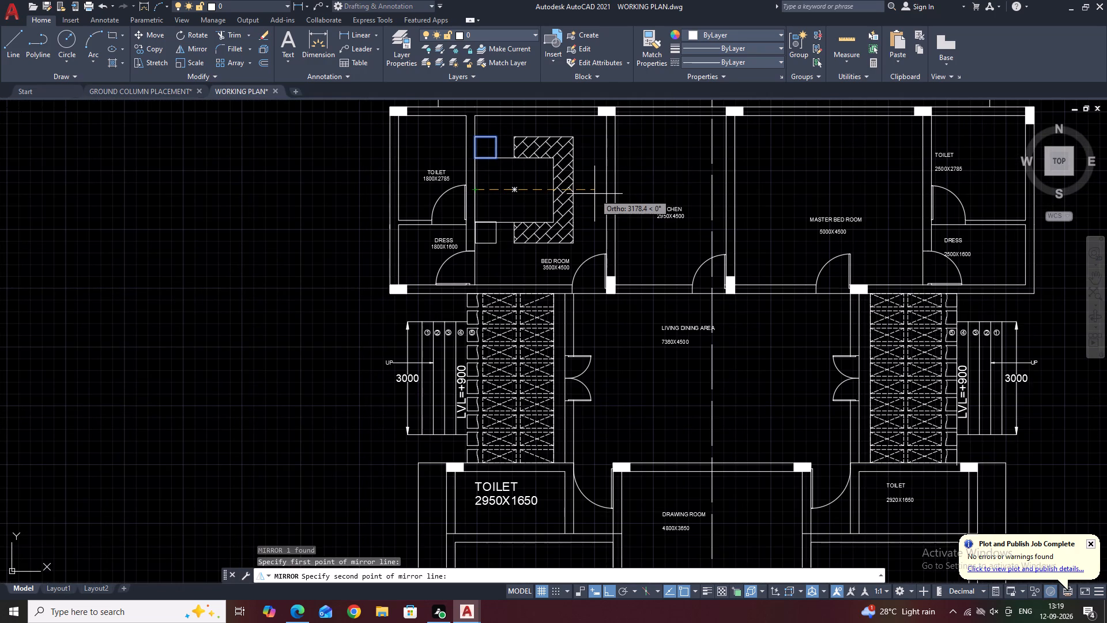
{"action": "left_click", "coordinate": [594, 194]}
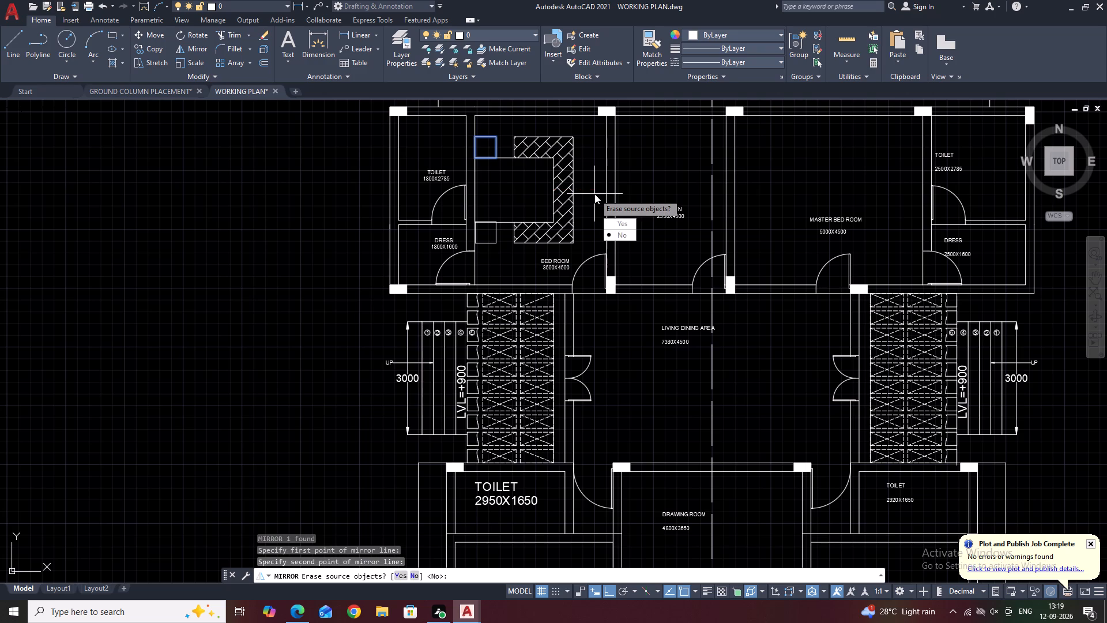
{"action": "left_click_drag", "start_coordinate": [619, 233], "coordinate": [594, 194]}
Draw a stepped line from the bed's lower edge: about 496 up, about 350 towards the headboard, and up again past the bed's middle.
{"action": "middle_click_drag", "start_coordinate": [453, 226], "coordinate": [542, 295]}
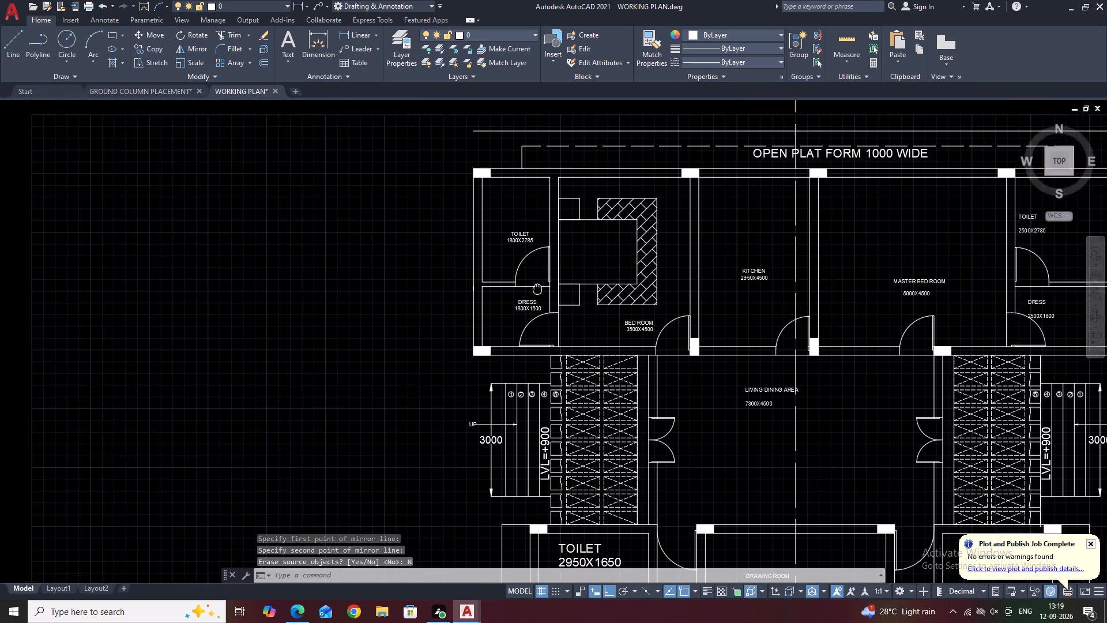
{"action": "middle_click_drag", "start_coordinate": [542, 295], "coordinate": [596, 306]}
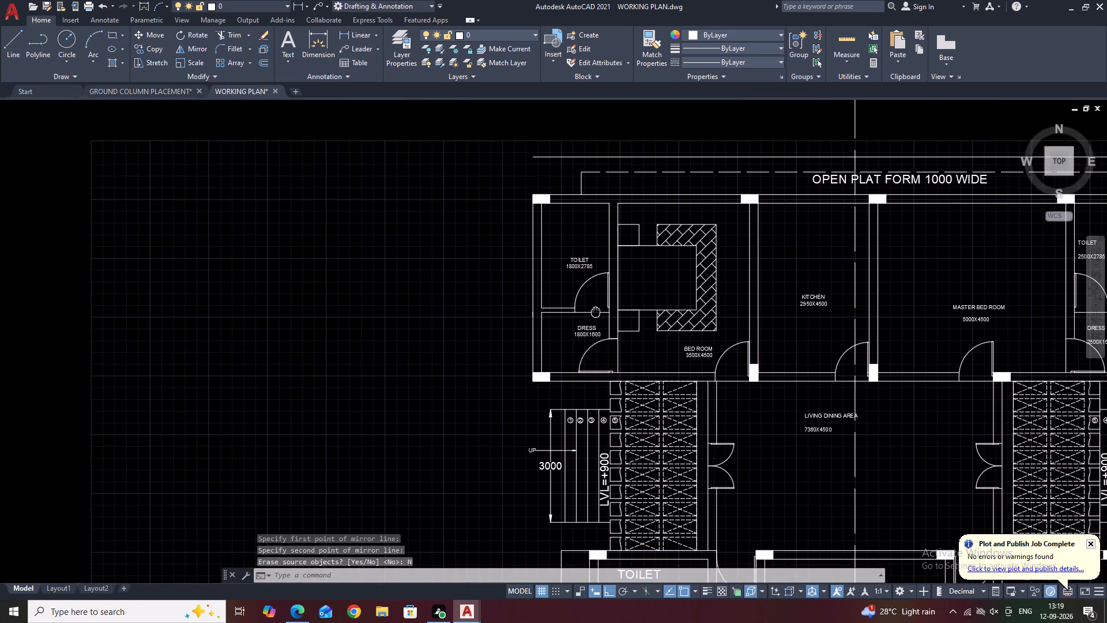
{"action": "middle_click_drag", "start_coordinate": [596, 306], "coordinate": [596, 278]}
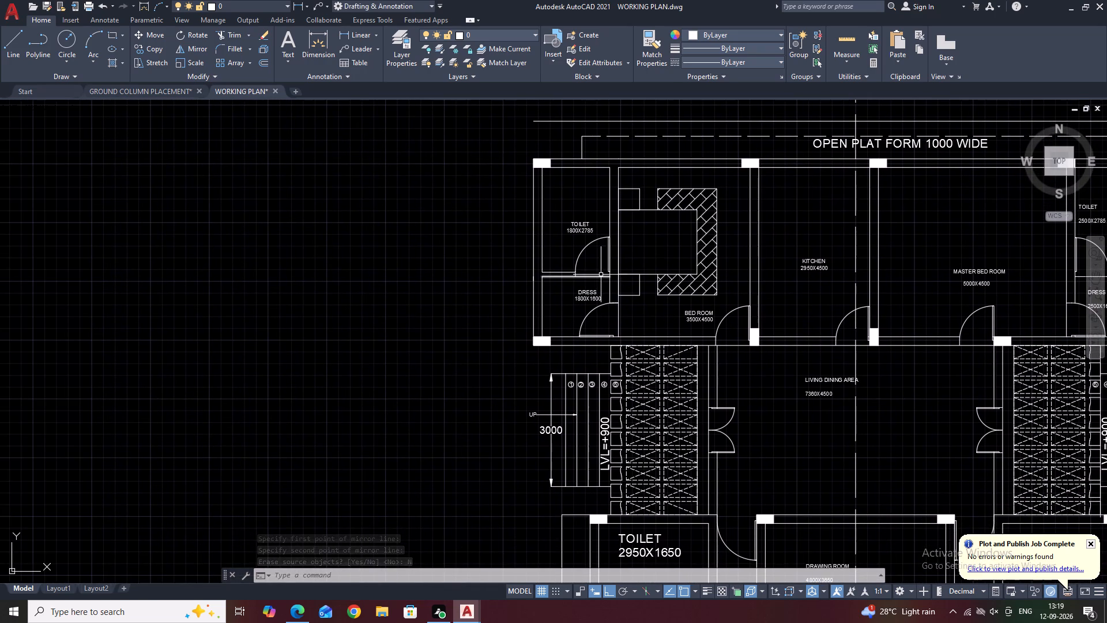
{"action": "scroll", "coordinate": [646, 273], "scroll_direction": "up", "scroll_amount": 2}
{"action": "middle_click_drag", "start_coordinate": [645, 271], "coordinate": [646, 332]}
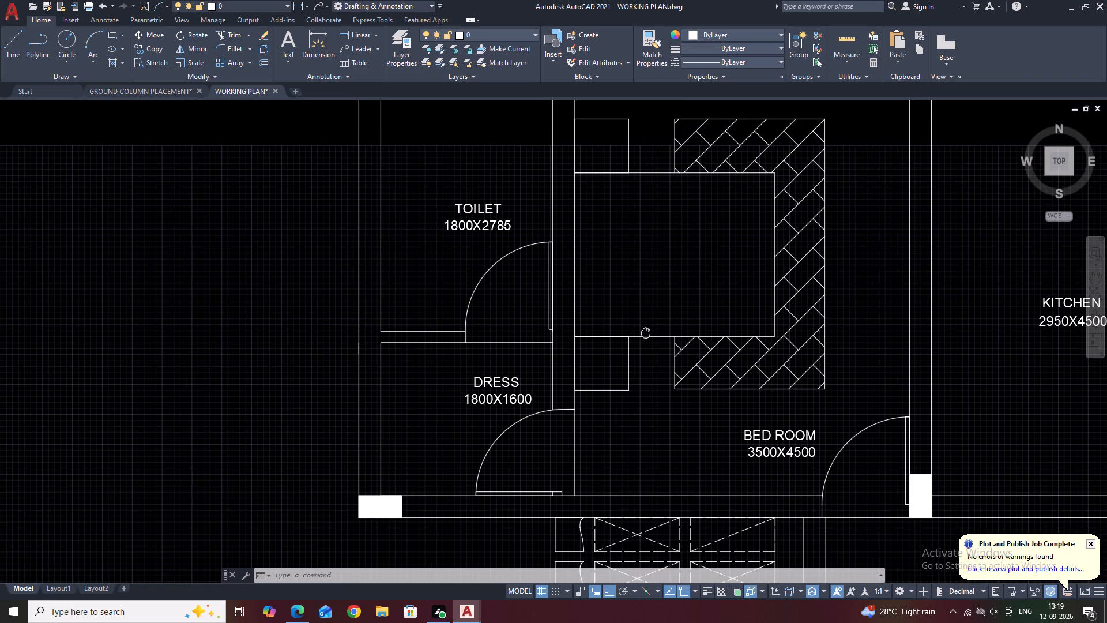
{"action": "middle_click_drag", "start_coordinate": [646, 332], "coordinate": [650, 339]}
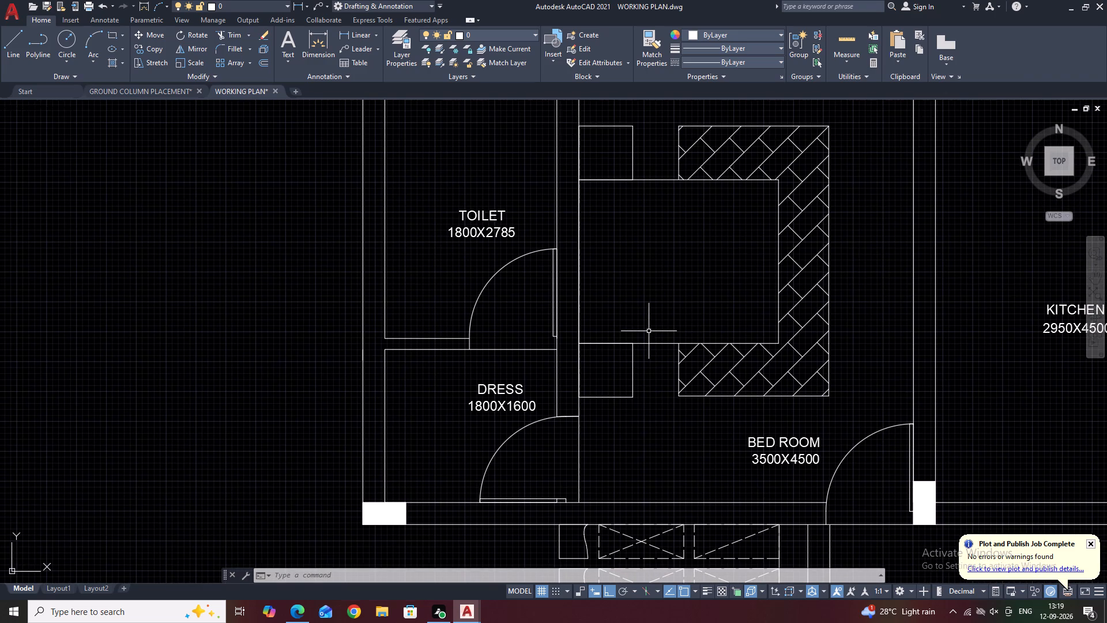
{"action": "key", "text": "l"}
{"action": "key", "text": "space"}
{"action": "left_click", "coordinate": [647, 343]}
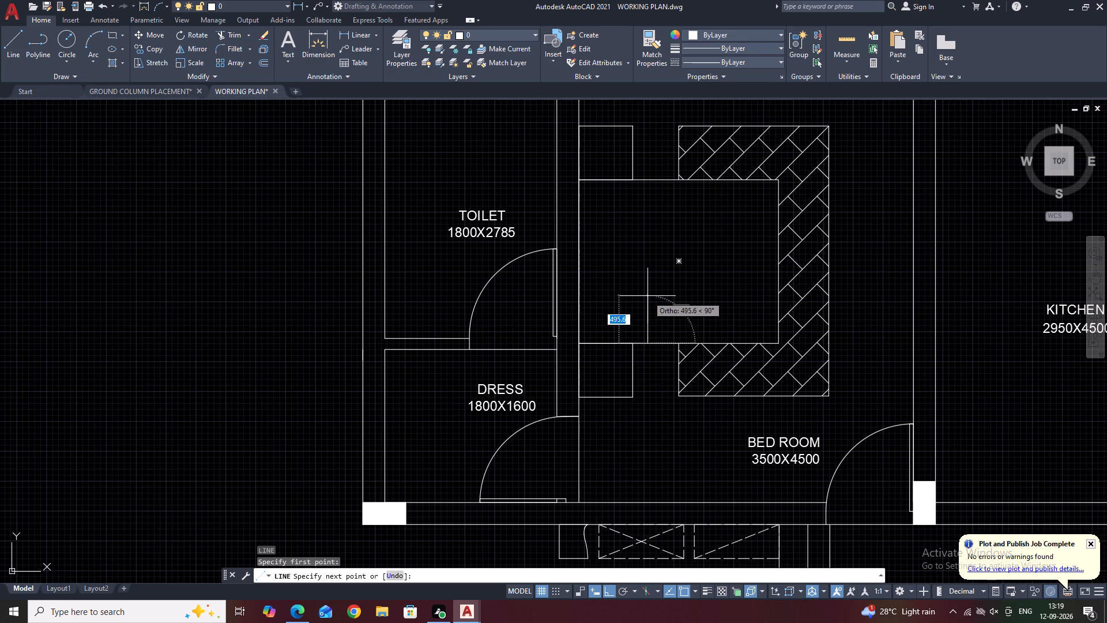
{"action": "left_click", "coordinate": [647, 296]}
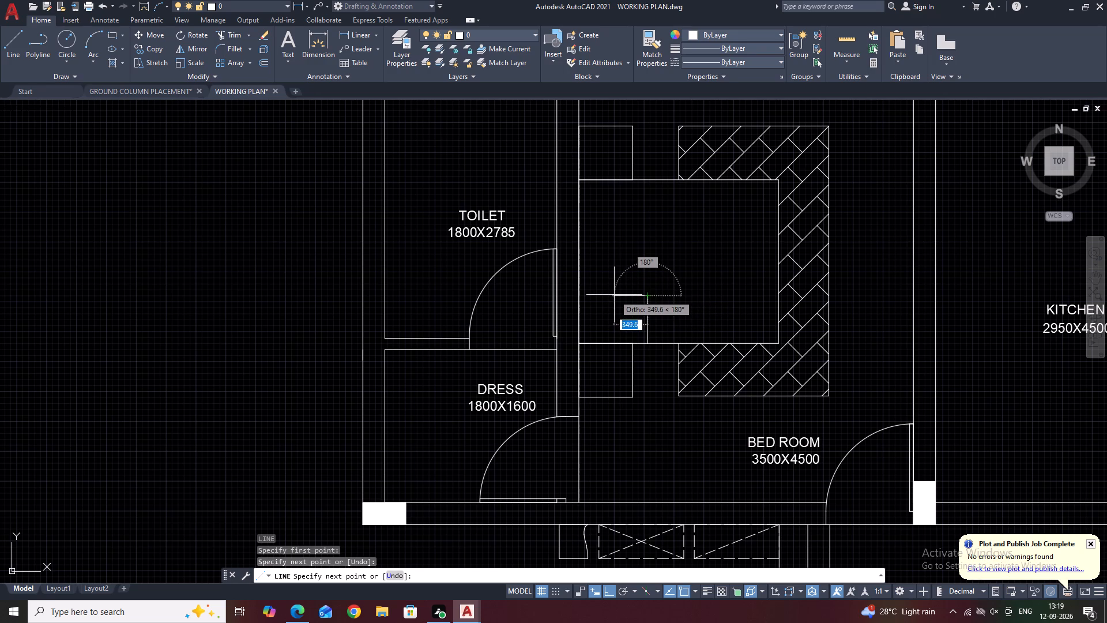
{"action": "left_click", "coordinate": [613, 294]}
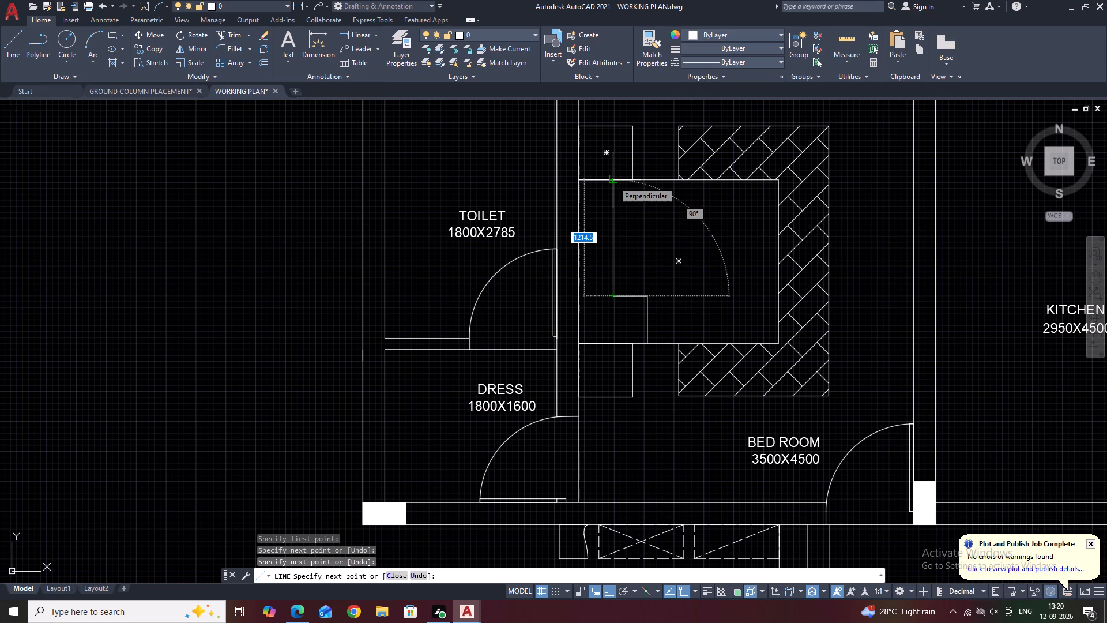
{"action": "left_click", "coordinate": [612, 221]}
{"action": "key", "text": "Escape"}
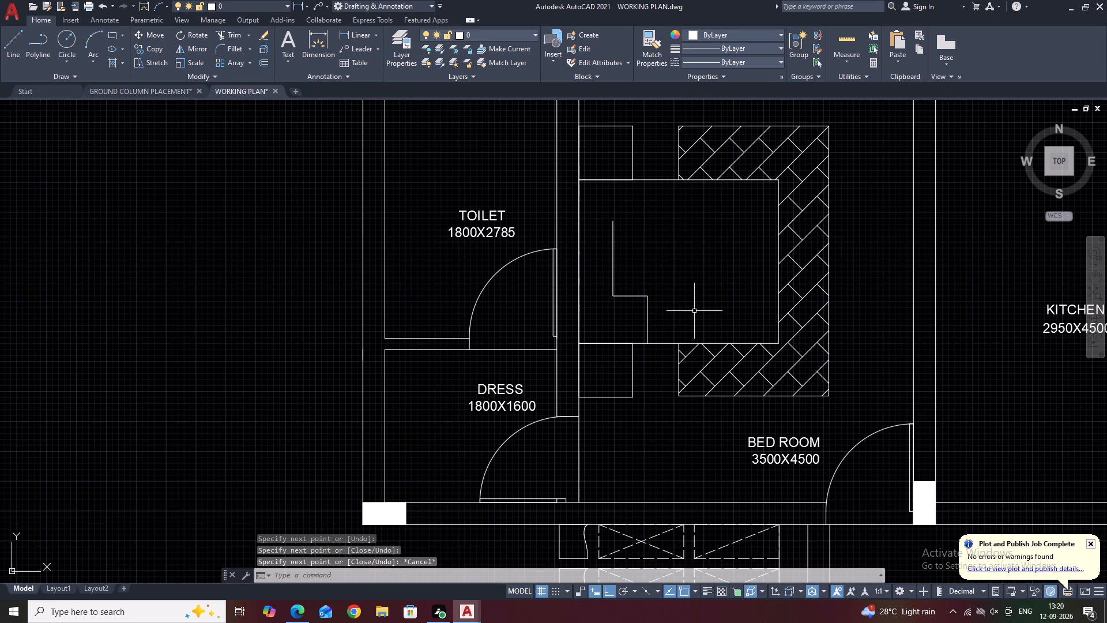
Mirror the three stepped segments on the bed about the midpoint of their long vertical segment, keeping the originals.
{"action": "left_click", "coordinate": [683, 287]}
{"action": "left_click", "coordinate": [599, 311]}
{"action": "middle_click_drag", "start_coordinate": [662, 299], "coordinate": [631, 371]}
{"action": "key", "text": "m"}
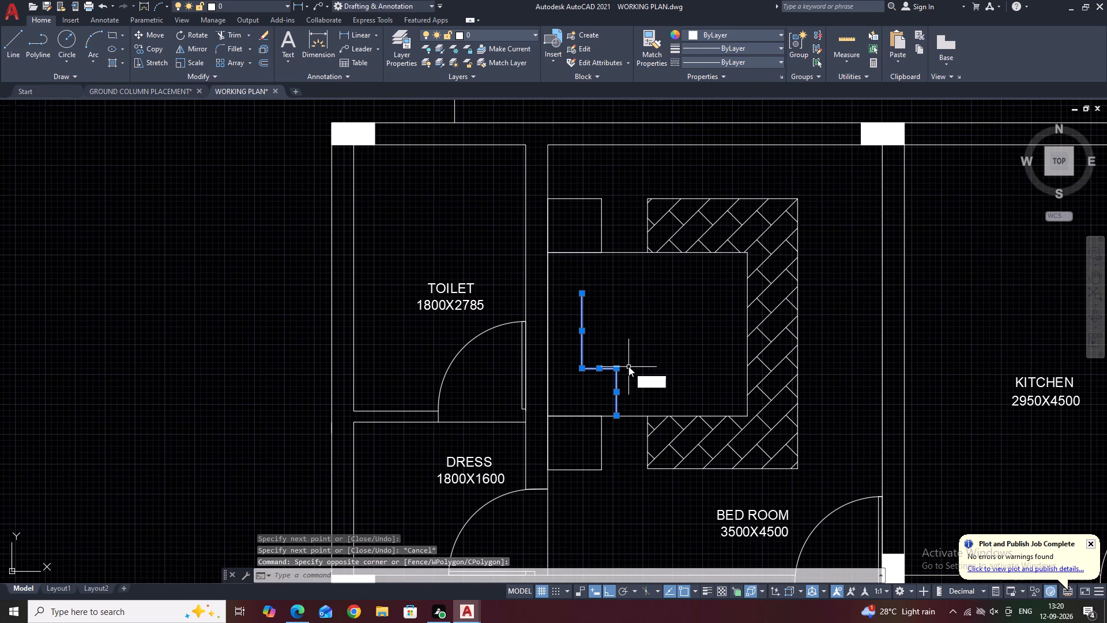
{"action": "key", "text": "i"}
{"action": "key", "text": "space"}
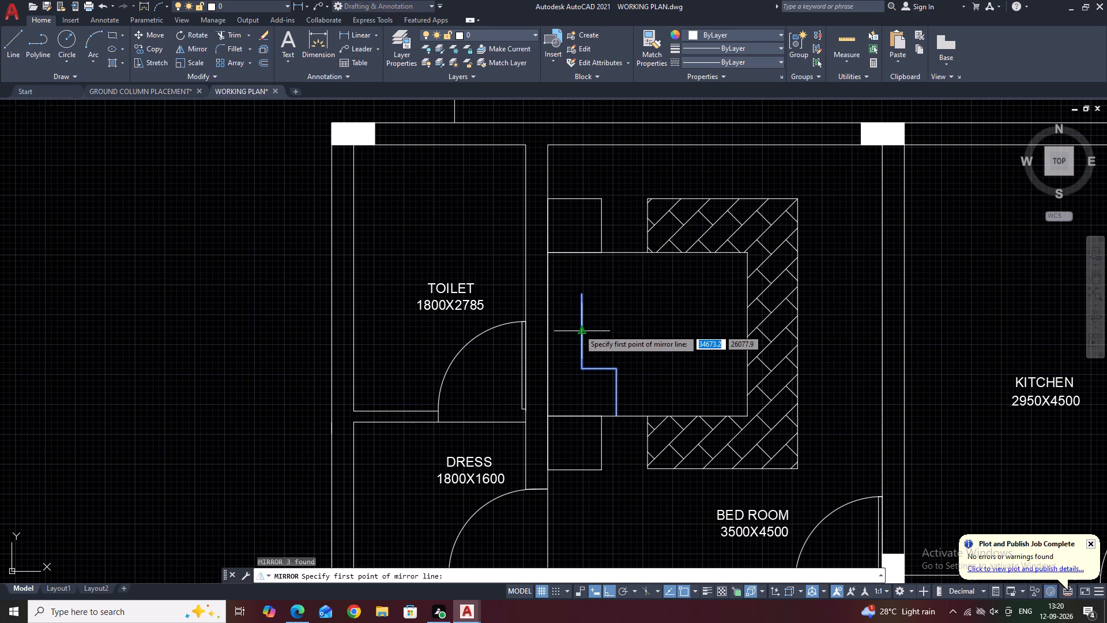
{"action": "left_click", "coordinate": [579, 329]}
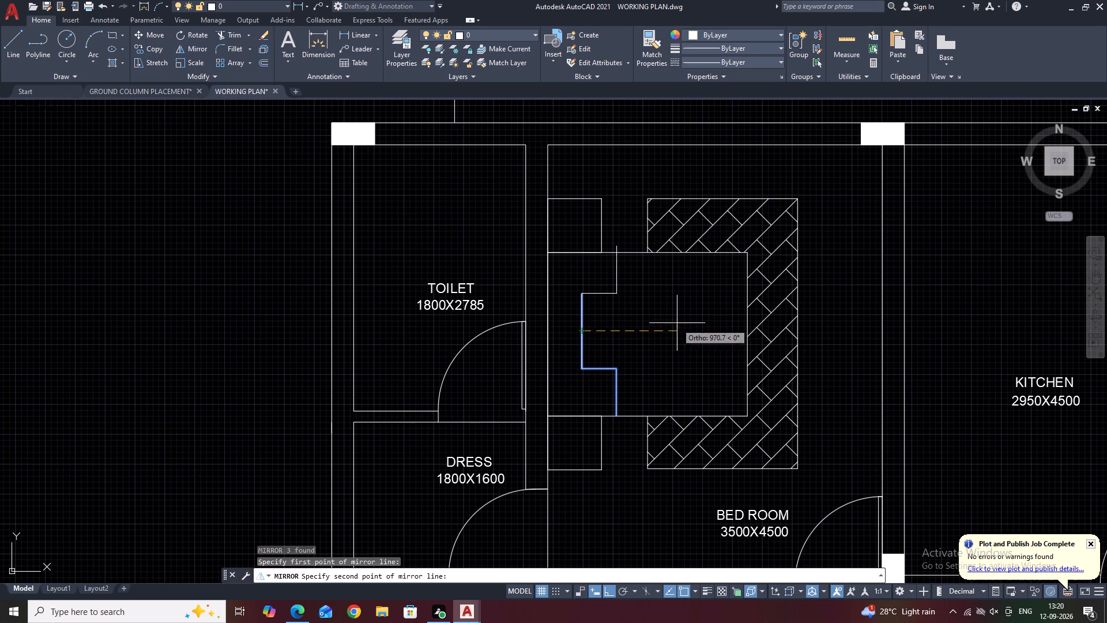
{"action": "left_click", "coordinate": [692, 329]}
{"action": "left_click_drag", "start_coordinate": [720, 370], "coordinate": [693, 329]}
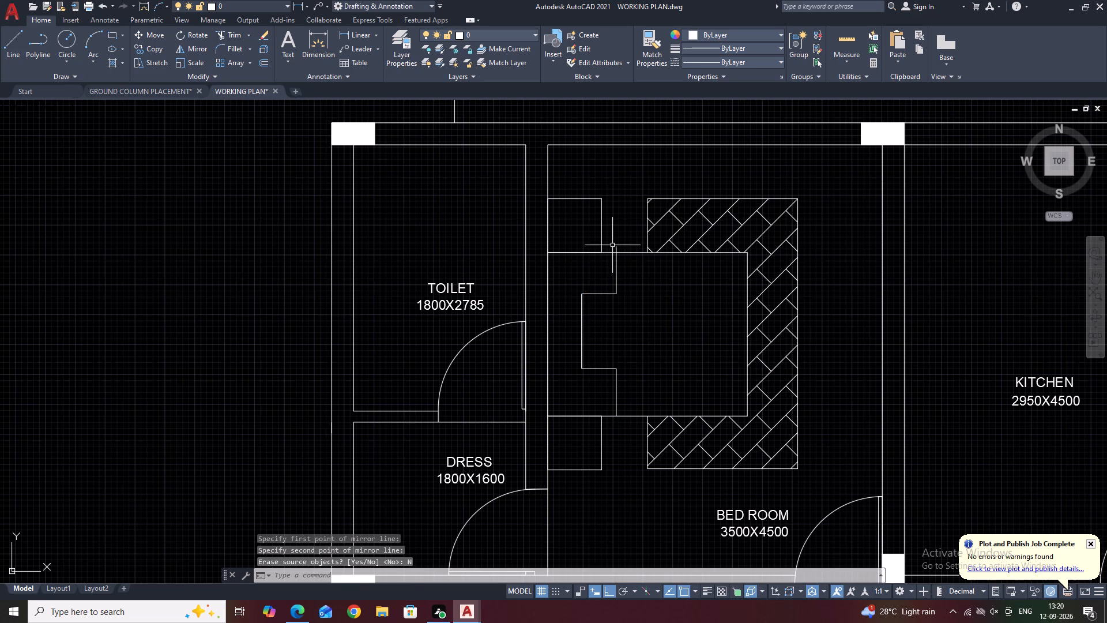
Trim the end of the mirrored stepped line that overshoots the bed's upper edge.
{"action": "scroll", "coordinate": [612, 246], "scroll_direction": "up", "scroll_amount": 2}
{"action": "type", "text": "TR"}
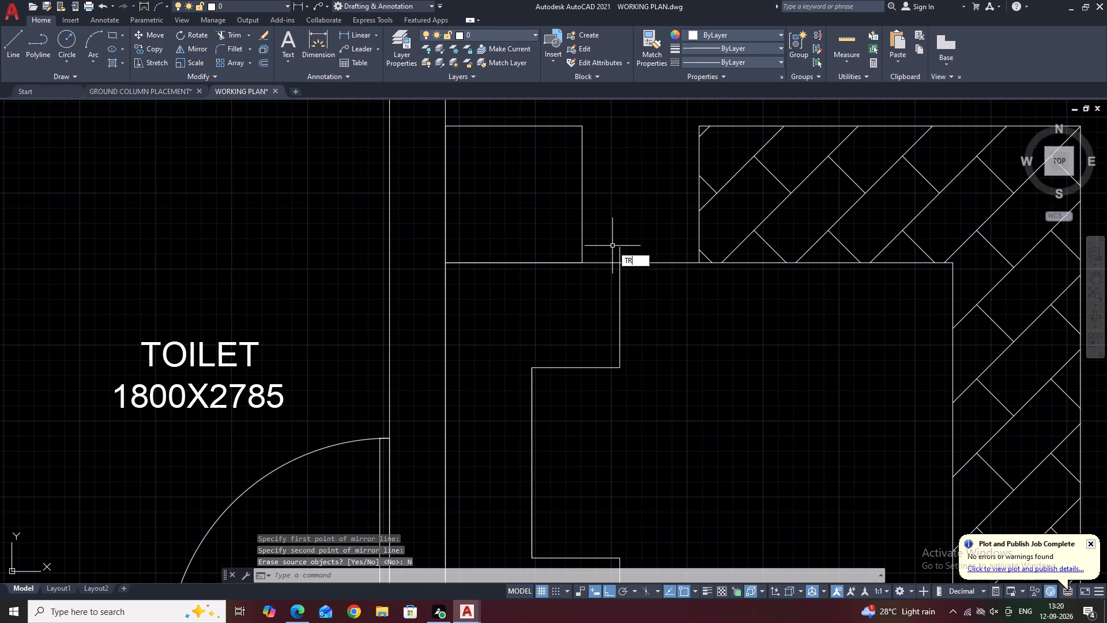
{"action": "key", "text": "space"}
{"action": "left_click", "coordinate": [620, 252]}
{"action": "scroll", "coordinate": [640, 251], "scroll_direction": "down", "scroll_amount": 4}
{"action": "key", "text": "space"}
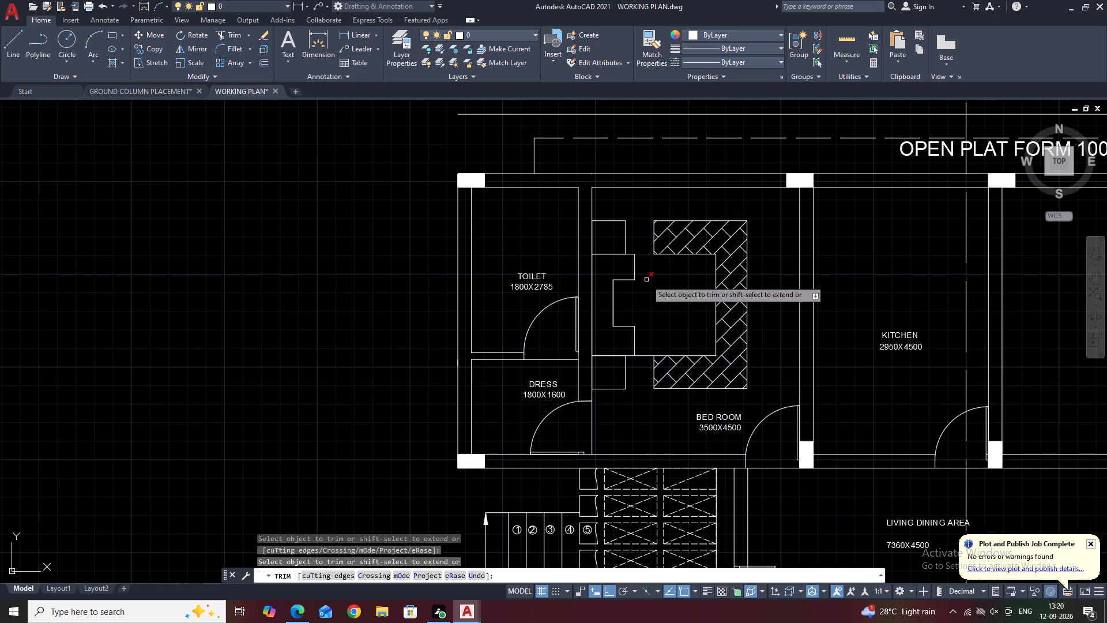
Delete the duplicate vertical segment in the middle of the bed's stepped outline.
{"action": "scroll", "coordinate": [623, 307], "scroll_direction": "up", "scroll_amount": 2}
{"action": "left_click", "coordinate": [596, 283]}
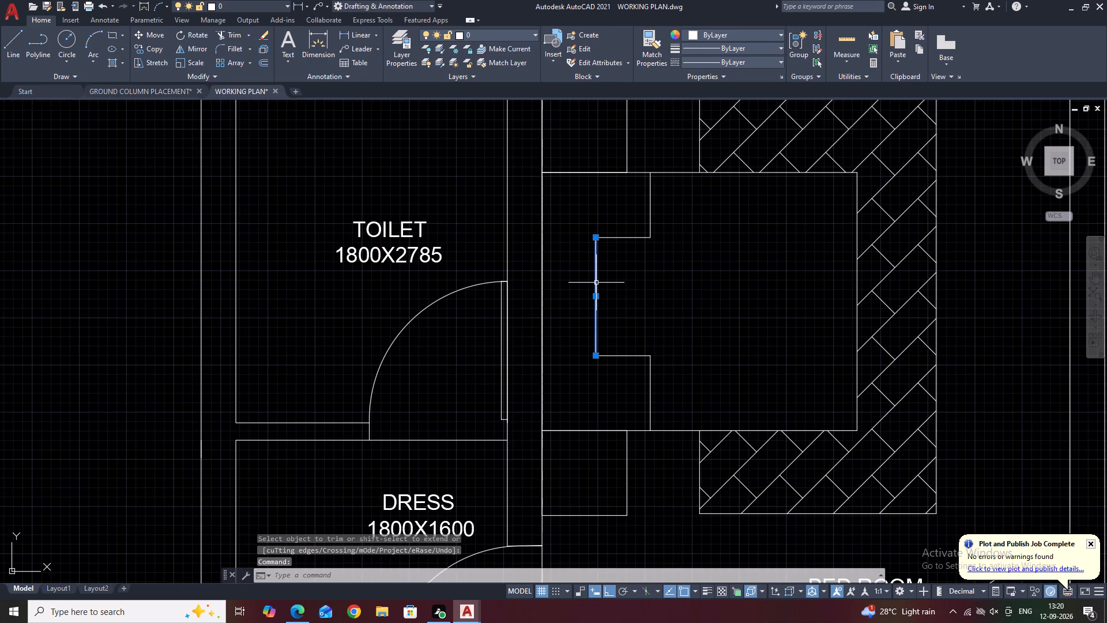
{"action": "key", "text": "Delete"}
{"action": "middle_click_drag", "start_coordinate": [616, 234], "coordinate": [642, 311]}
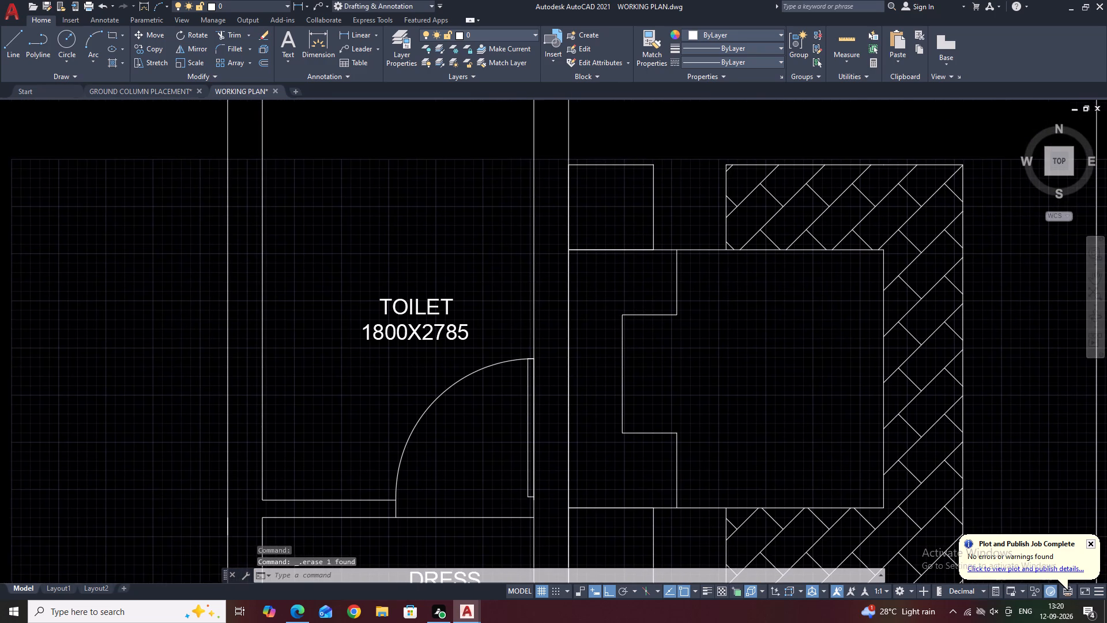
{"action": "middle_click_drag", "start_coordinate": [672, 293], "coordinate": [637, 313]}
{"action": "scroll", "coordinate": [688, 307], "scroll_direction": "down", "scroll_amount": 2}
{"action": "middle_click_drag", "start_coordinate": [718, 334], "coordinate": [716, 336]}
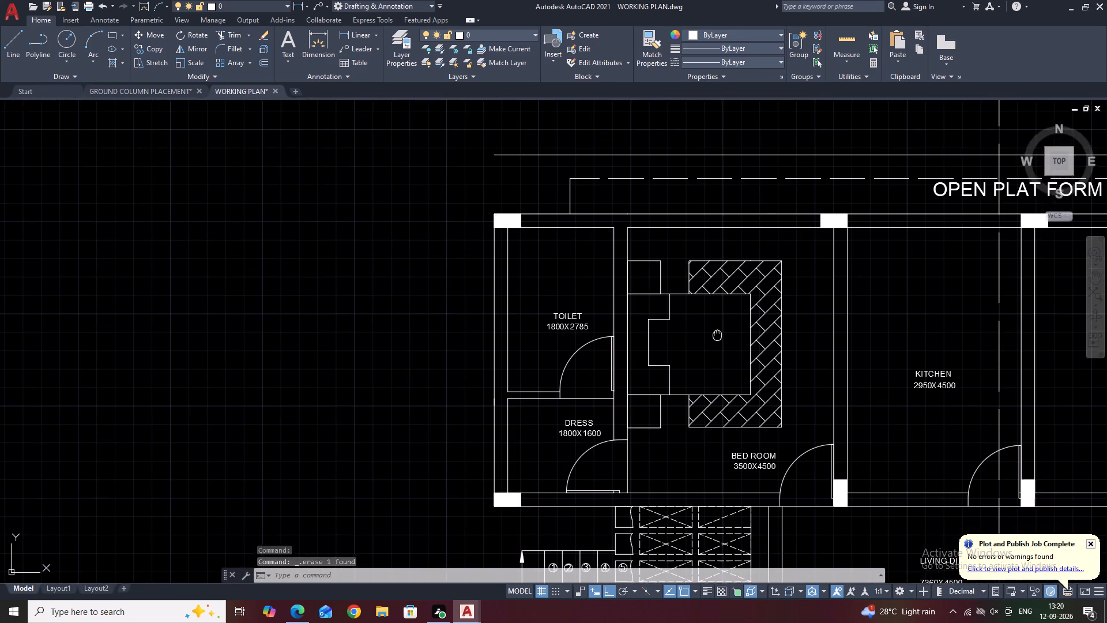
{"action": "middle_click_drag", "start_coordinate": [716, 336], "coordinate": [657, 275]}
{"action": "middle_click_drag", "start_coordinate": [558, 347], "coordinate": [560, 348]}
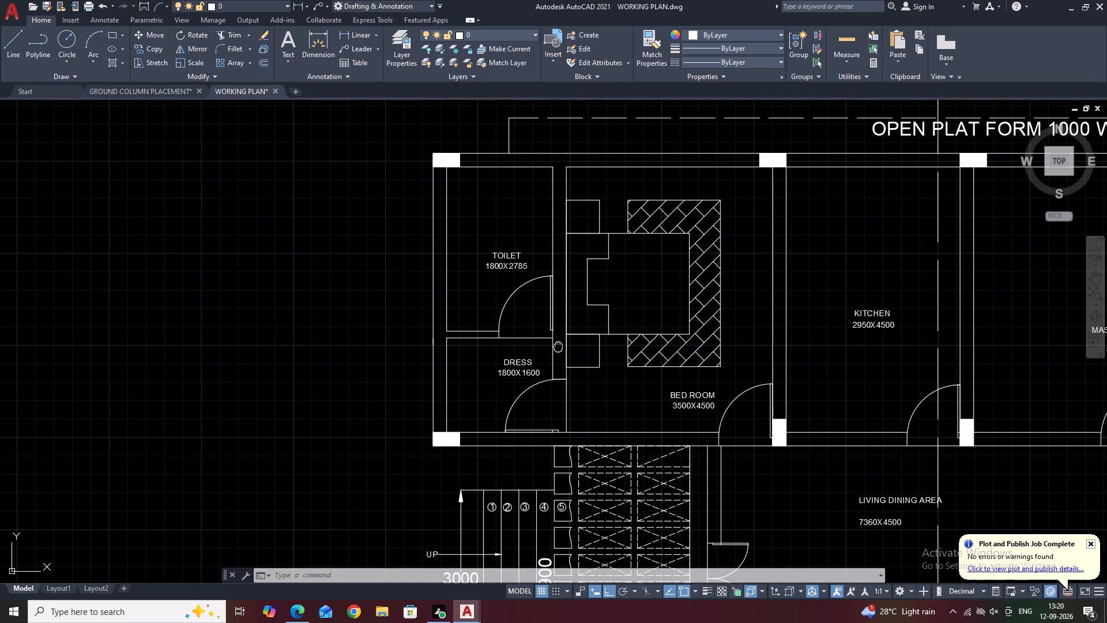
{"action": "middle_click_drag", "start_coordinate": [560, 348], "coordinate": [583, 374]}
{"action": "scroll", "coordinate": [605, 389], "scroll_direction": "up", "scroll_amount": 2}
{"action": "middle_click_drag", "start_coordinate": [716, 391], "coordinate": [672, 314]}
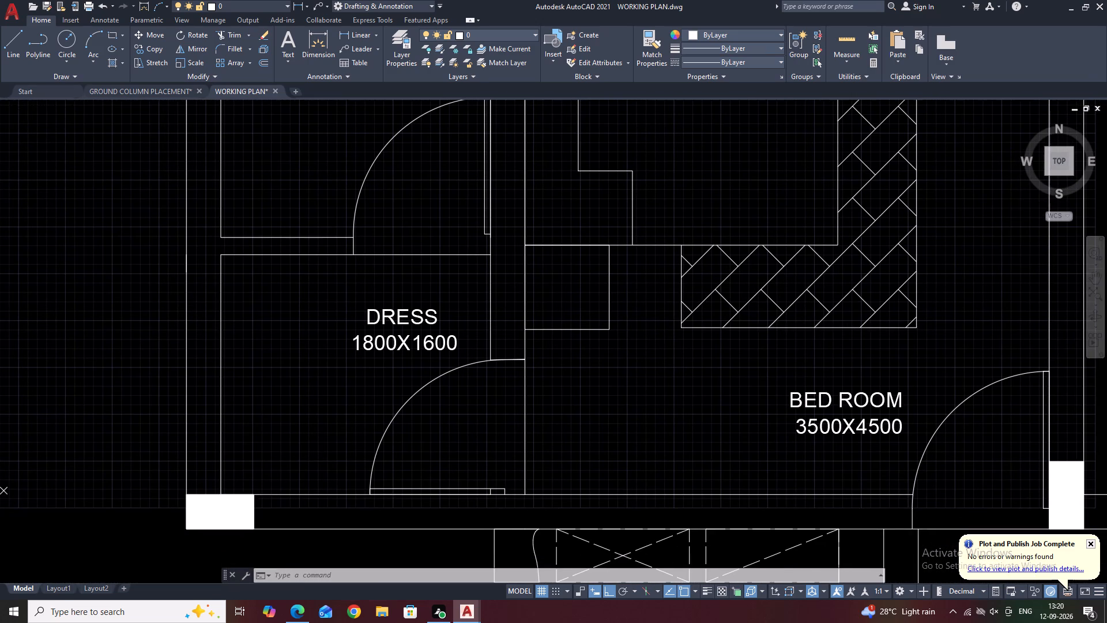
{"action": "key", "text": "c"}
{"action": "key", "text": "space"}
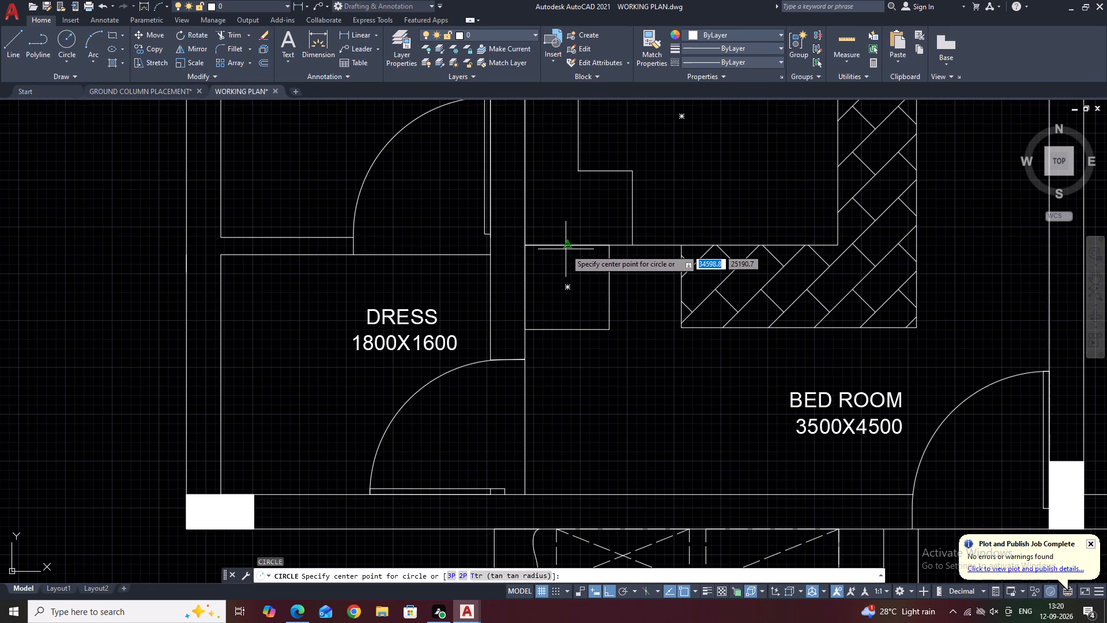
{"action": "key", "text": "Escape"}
Draw horizontal and vertical centre lines across the lower side table, joining the midpoints of its opposite edges.
{"action": "key", "text": "l"}
{"action": "key", "text": "space"}
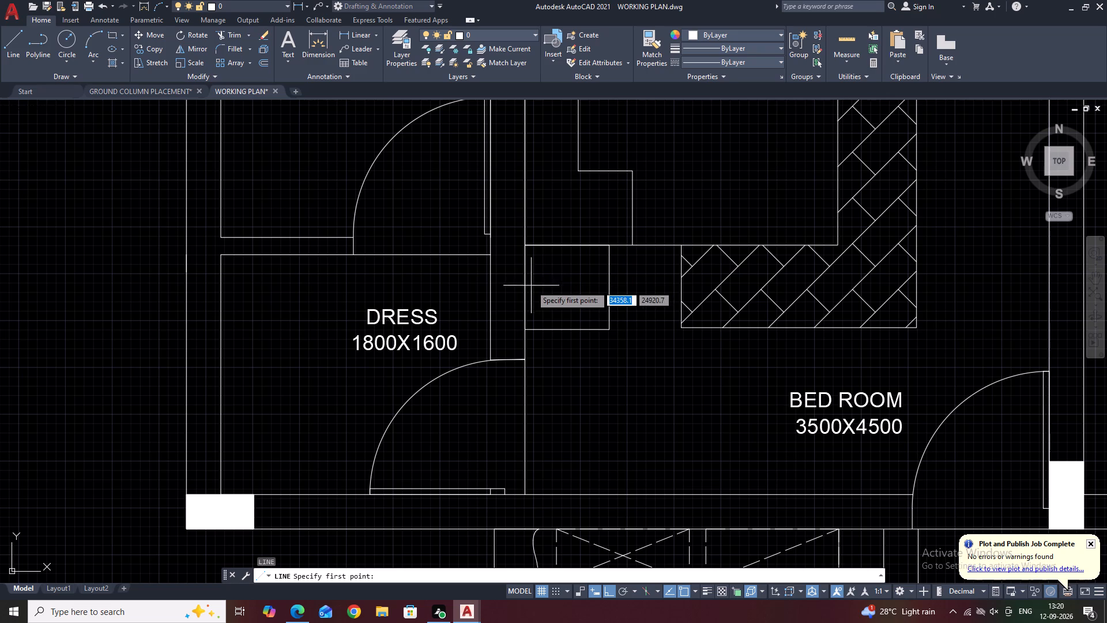
{"action": "left_click", "coordinate": [524, 284]}
{"action": "left_click", "coordinate": [610, 288]}
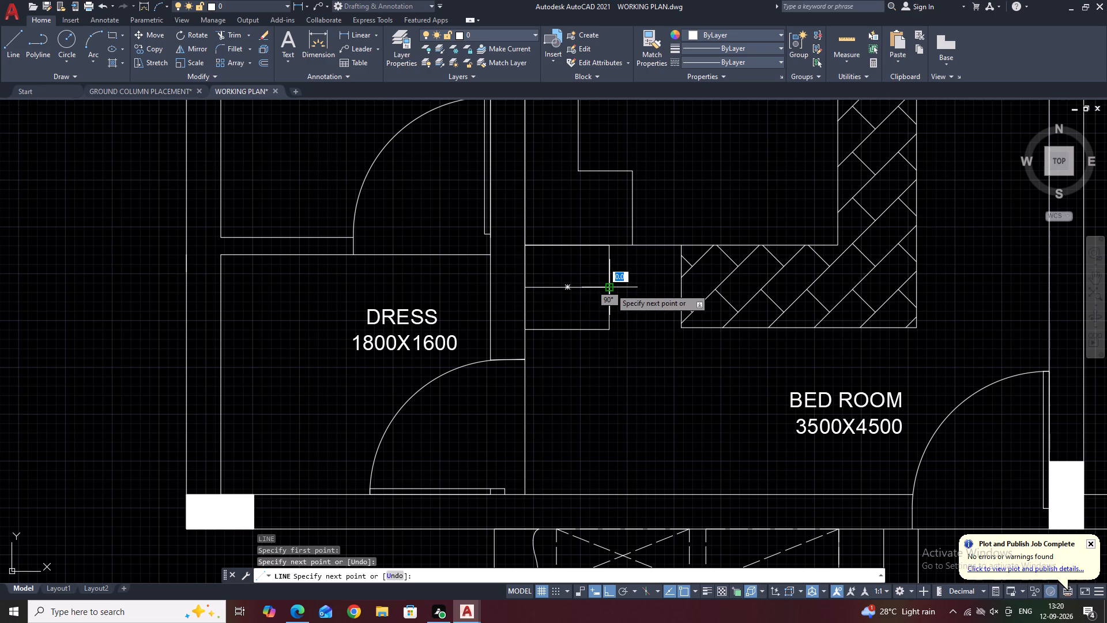
{"action": "key", "text": "space"}
{"action": "key", "text": "space"}
{"action": "left_click", "coordinate": [563, 246]}
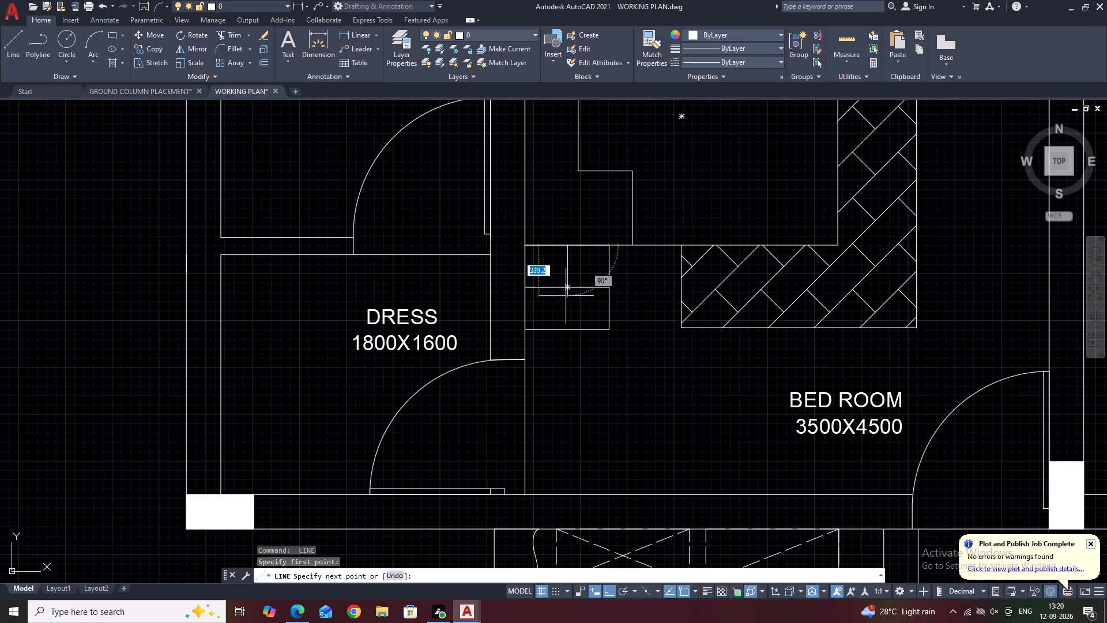
{"action": "left_click", "coordinate": [570, 333]}
{"action": "key", "text": "space"}
{"action": "scroll", "coordinate": [564, 282], "scroll_direction": "up", "scroll_amount": 3}
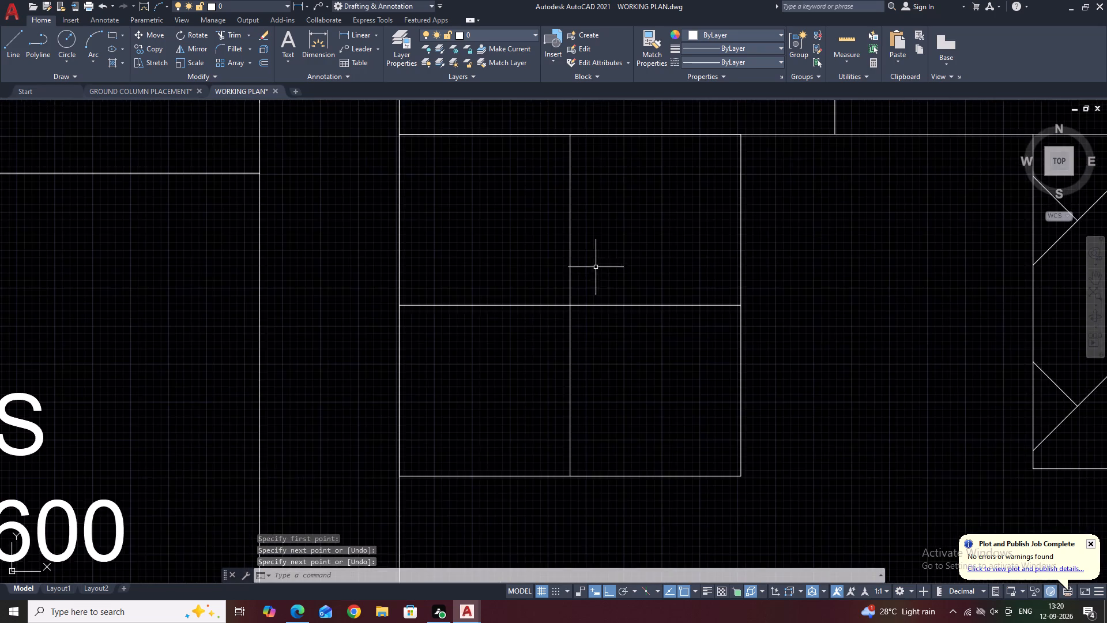
Draw a circle of about 60 mm radius centred on the crossing of the lower side table's centre lines.
{"action": "middle_click_drag", "start_coordinate": [601, 272], "coordinate": [615, 339]}
{"action": "key", "text": "c"}
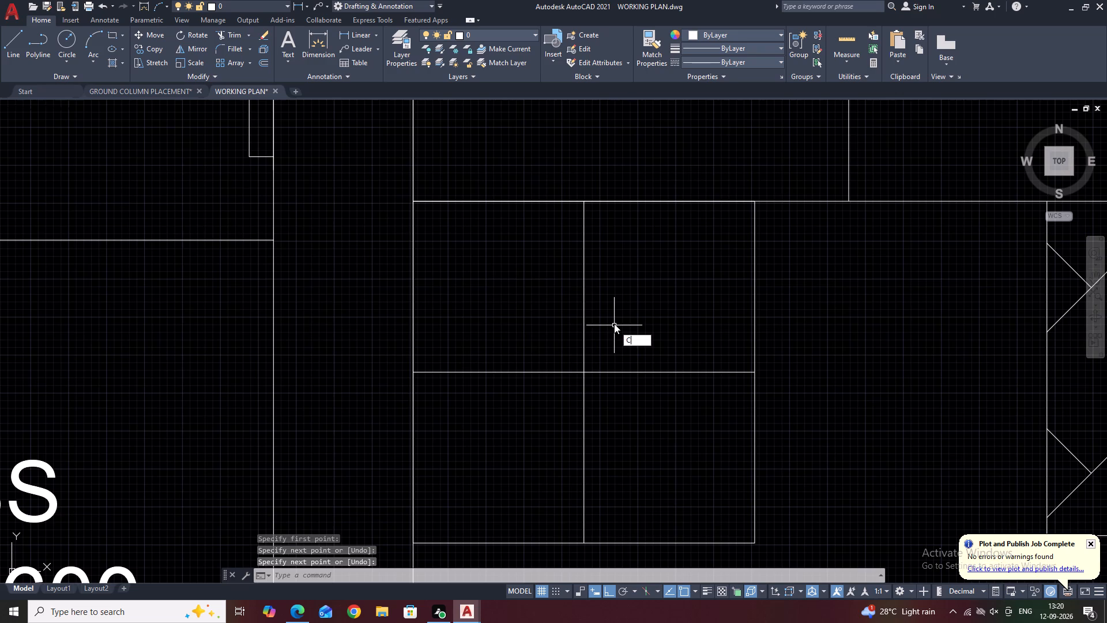
{"action": "key", "text": "space"}
{"action": "left_click", "coordinate": [585, 371]}
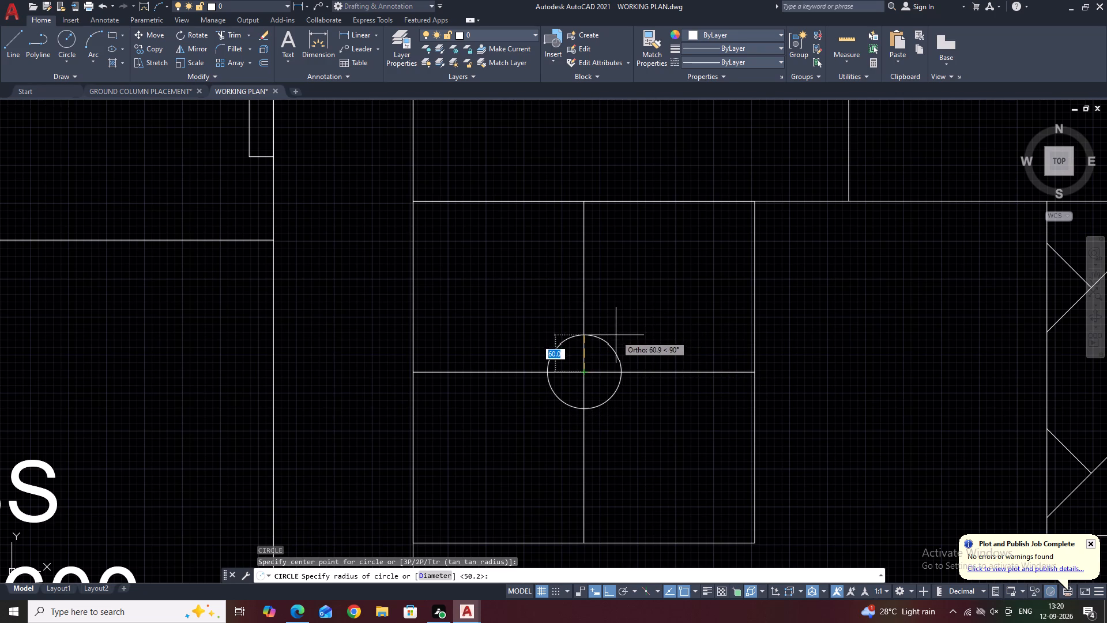
{"action": "left_click", "coordinate": [615, 336]}
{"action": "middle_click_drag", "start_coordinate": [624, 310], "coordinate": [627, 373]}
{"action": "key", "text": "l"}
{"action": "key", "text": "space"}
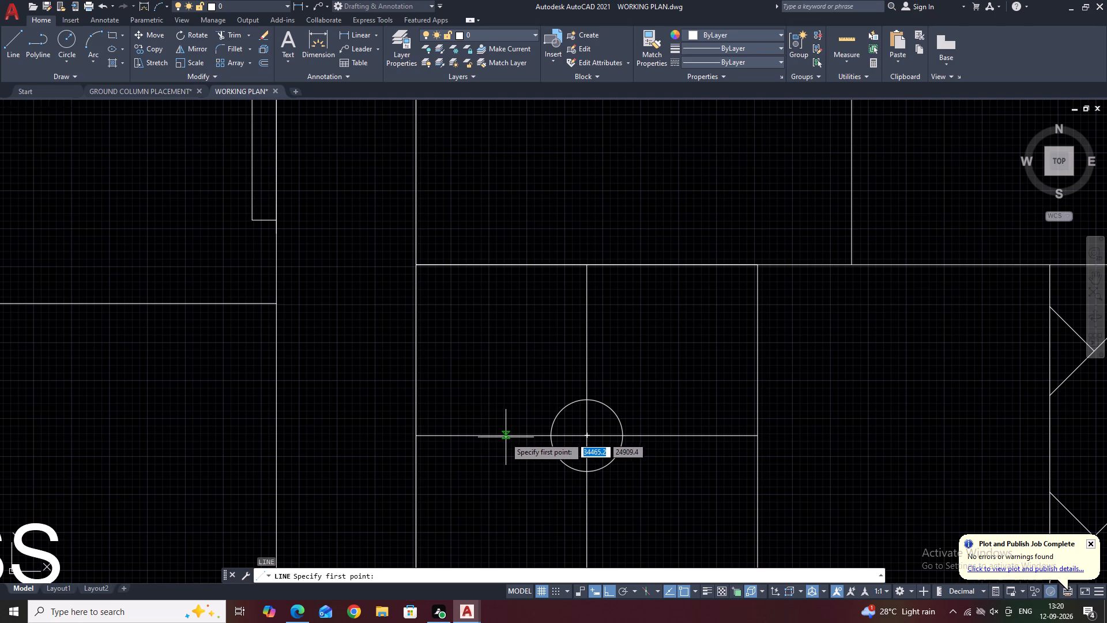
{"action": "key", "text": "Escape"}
Trim away the four centre-line portions inside the circle on the lower side table.
{"action": "scroll", "coordinate": [480, 341], "scroll_direction": "down", "scroll_amount": 1}
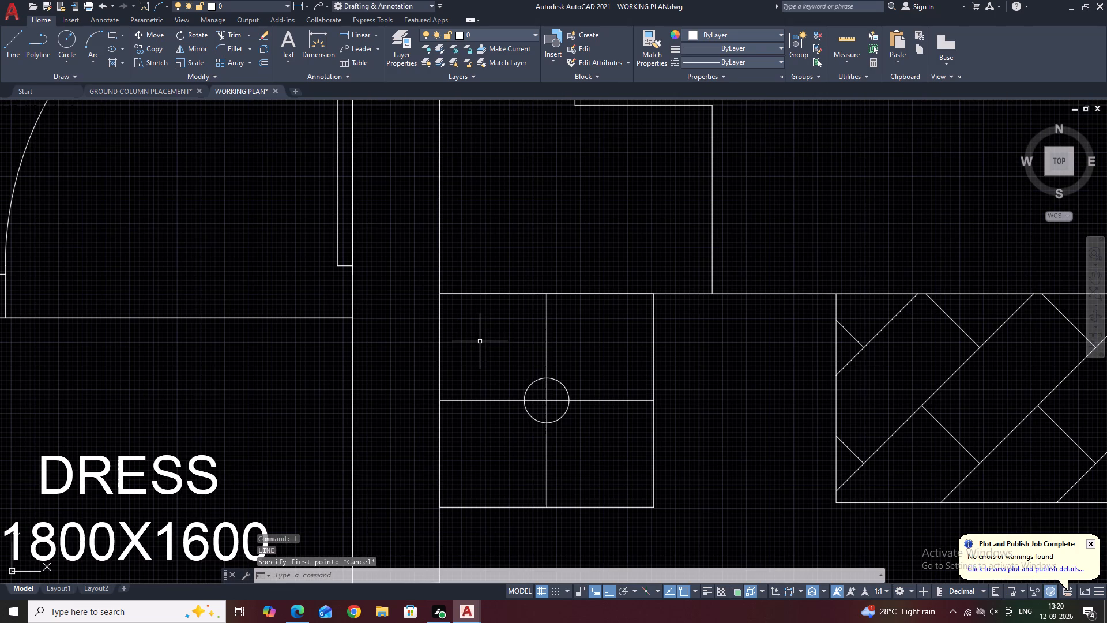
{"action": "type", "text": "TR"}
{"action": "key", "text": "space"}
{"action": "scroll", "coordinate": [540, 401], "scroll_direction": "up", "scroll_amount": 3}
{"action": "left_click", "coordinate": [564, 385]}
{"action": "left_click", "coordinate": [545, 408]}
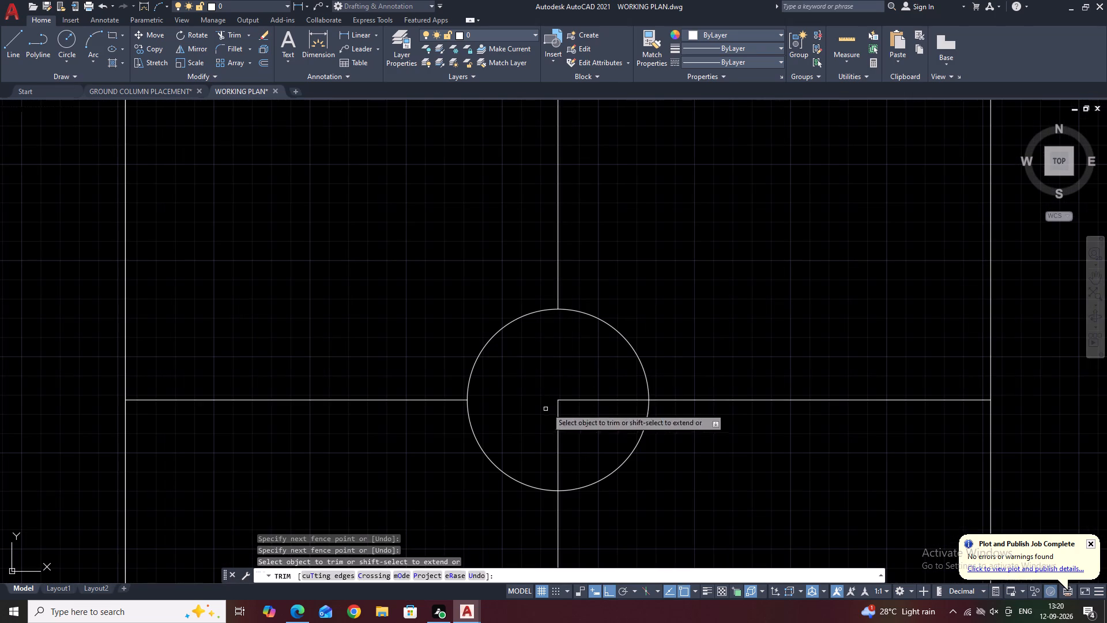
{"action": "left_click", "coordinate": [608, 390]}
{"action": "left_click", "coordinate": [555, 425]}
{"action": "key", "text": "Escape"}
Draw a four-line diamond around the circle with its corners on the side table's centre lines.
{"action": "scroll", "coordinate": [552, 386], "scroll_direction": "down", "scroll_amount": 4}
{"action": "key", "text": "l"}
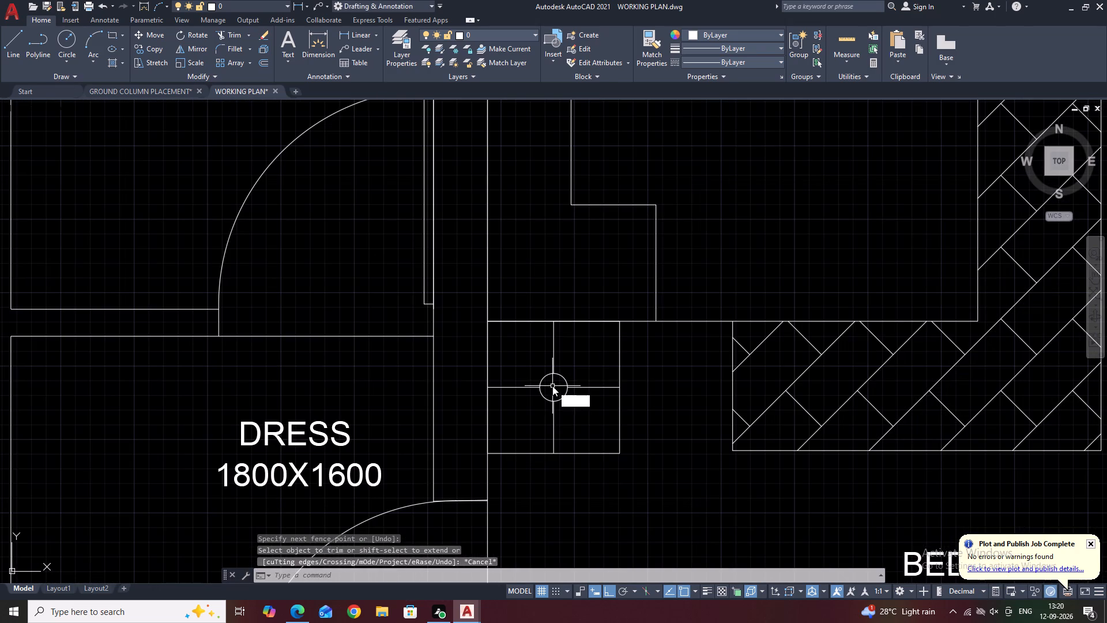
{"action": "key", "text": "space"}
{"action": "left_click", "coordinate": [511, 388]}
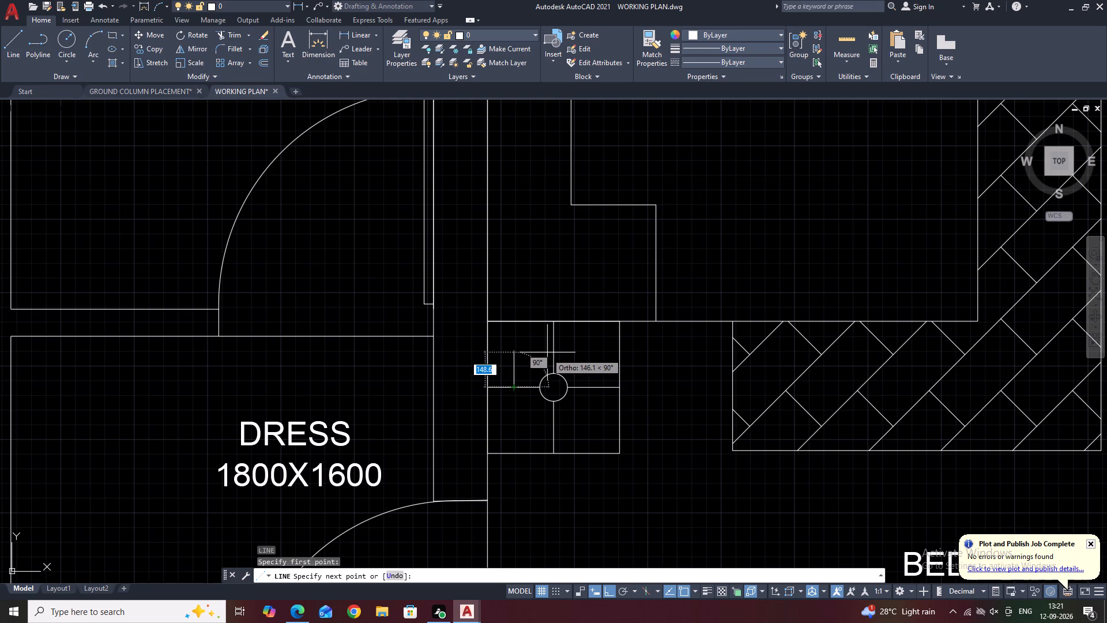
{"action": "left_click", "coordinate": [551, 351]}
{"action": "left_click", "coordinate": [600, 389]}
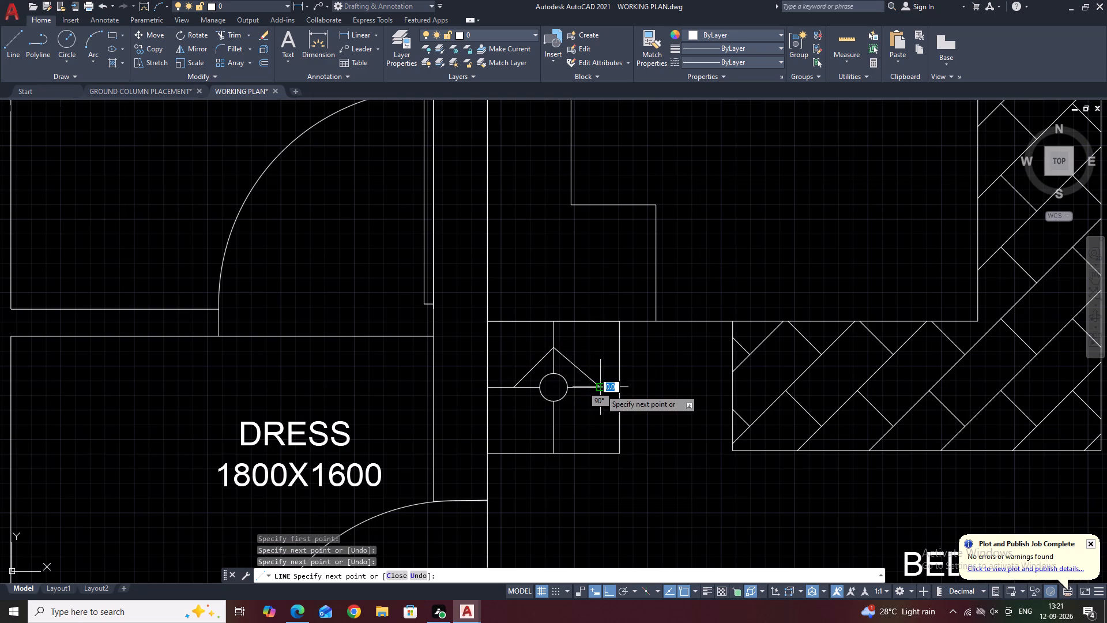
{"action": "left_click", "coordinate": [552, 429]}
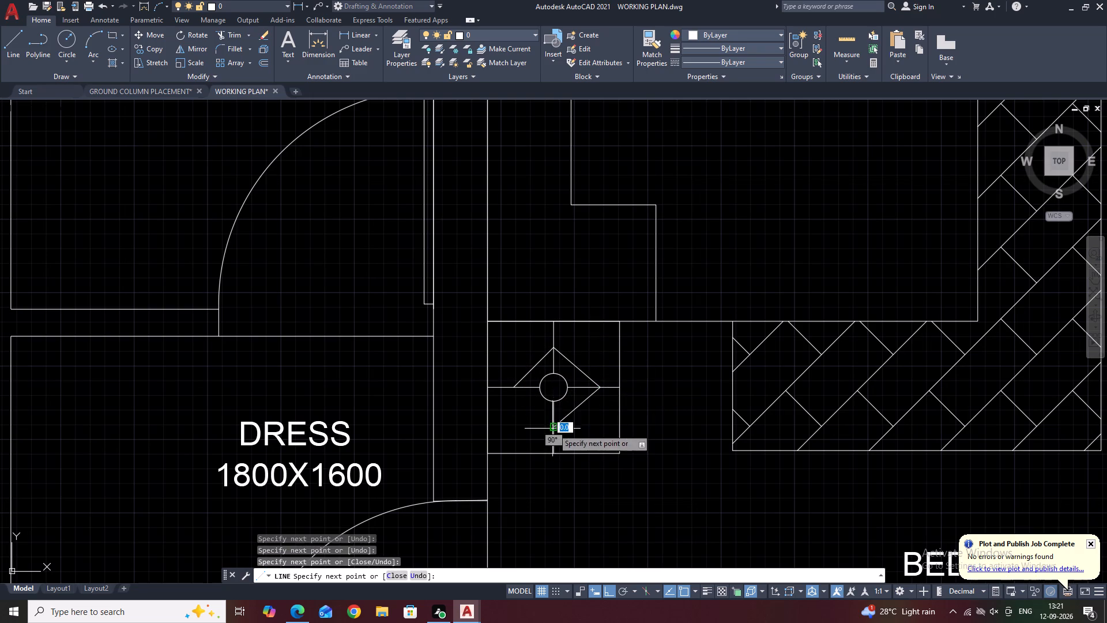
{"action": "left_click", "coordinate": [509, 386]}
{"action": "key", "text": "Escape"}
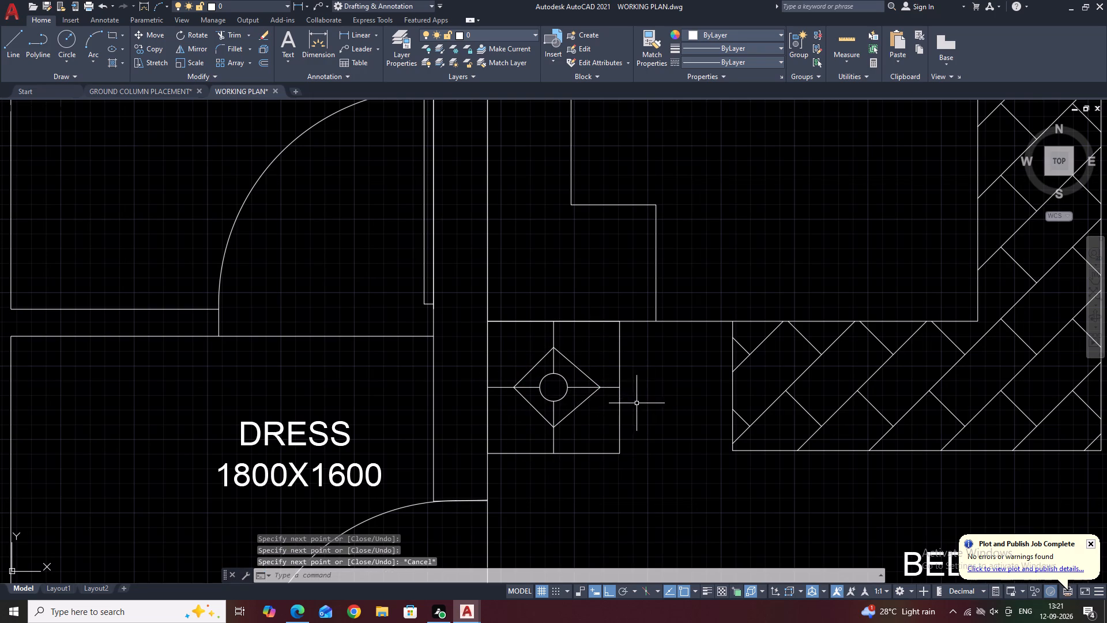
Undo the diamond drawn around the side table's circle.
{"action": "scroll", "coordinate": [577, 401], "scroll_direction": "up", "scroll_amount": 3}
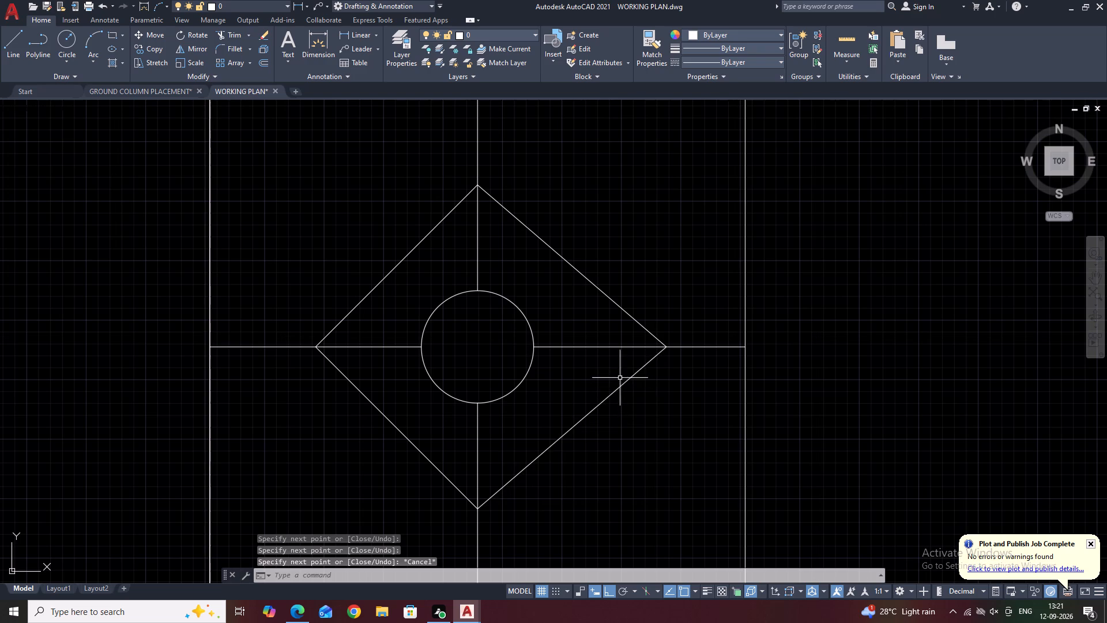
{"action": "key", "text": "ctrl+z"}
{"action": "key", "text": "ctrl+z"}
Turn Ortho off and draw a symmetrical diamond with sides of about 240 mm around the circle, its corners on the side table's centre lines.
{"action": "middle_click_drag", "start_coordinate": [601, 399], "coordinate": [625, 352]}
{"action": "scroll", "coordinate": [641, 336], "scroll_direction": "down", "scroll_amount": 2}
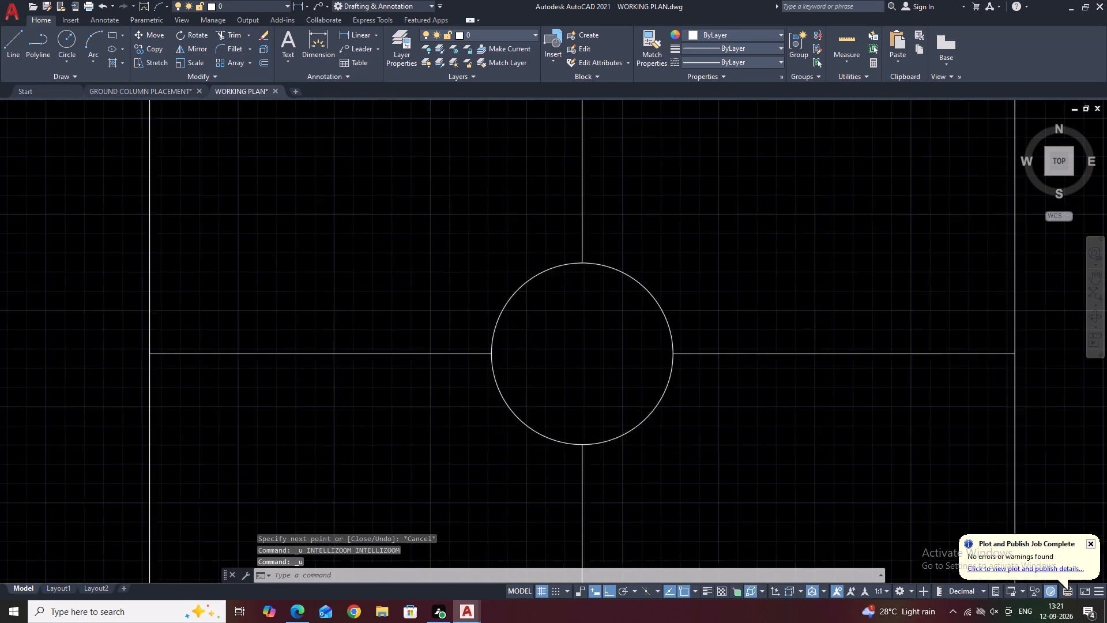
{"action": "scroll", "coordinate": [641, 336], "scroll_direction": "down", "scroll_amount": 1}
{"action": "type", "text": "L"}
{"action": "key", "text": "space"}
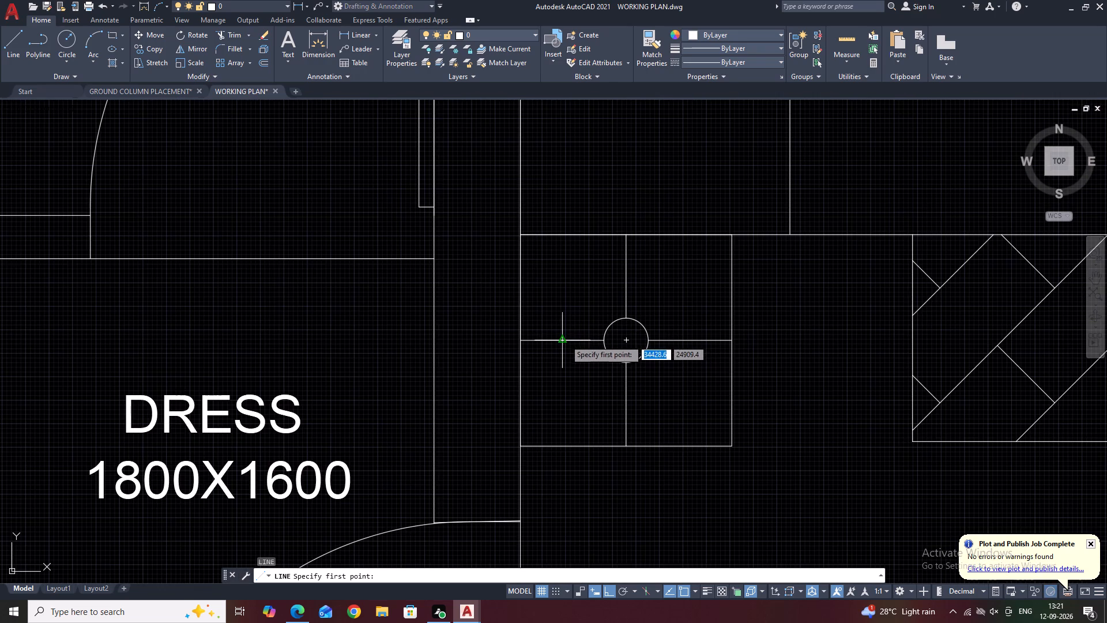
{"action": "left_click", "coordinate": [564, 339]}
{"action": "key", "text": "F8"}
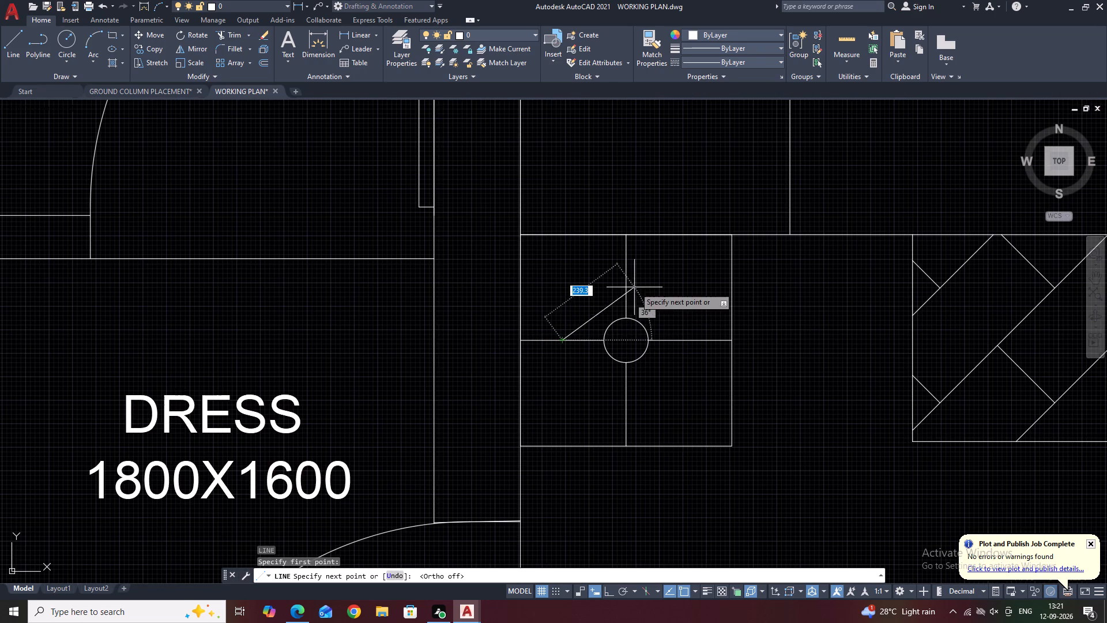
{"action": "left_click", "coordinate": [626, 277]}
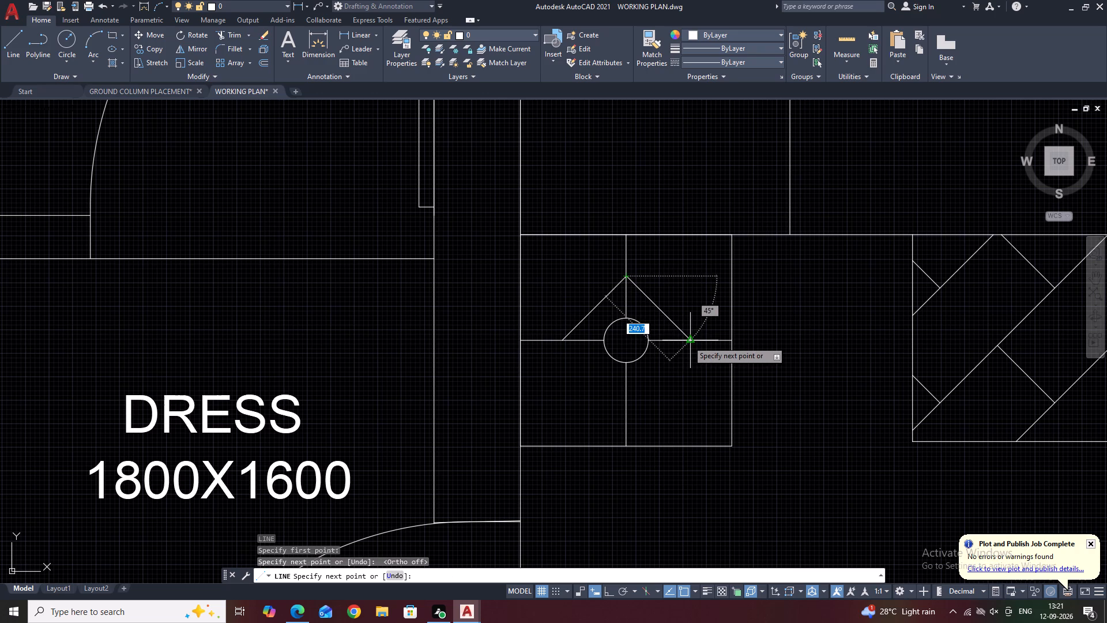
{"action": "left_click", "coordinate": [688, 341]}
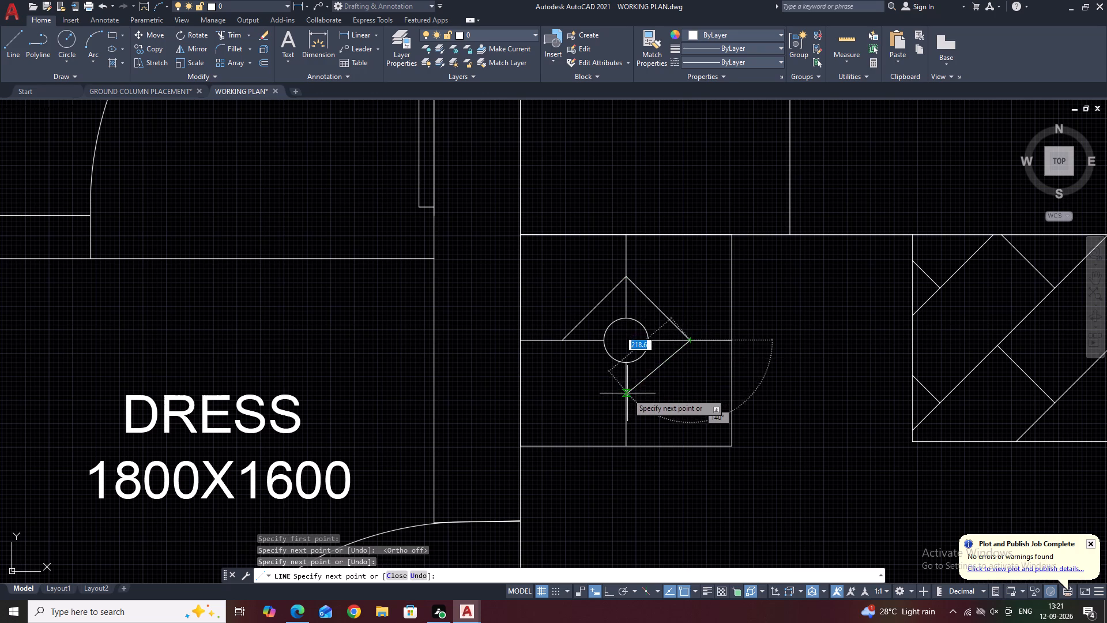
{"action": "left_click", "coordinate": [626, 404]}
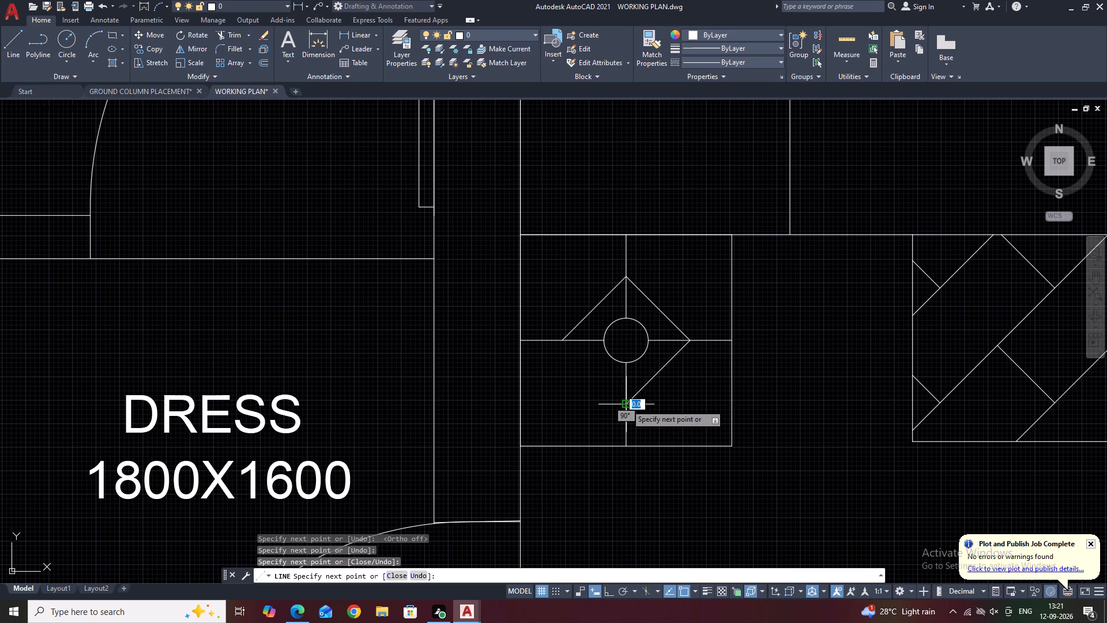
{"action": "left_click", "coordinate": [562, 341]}
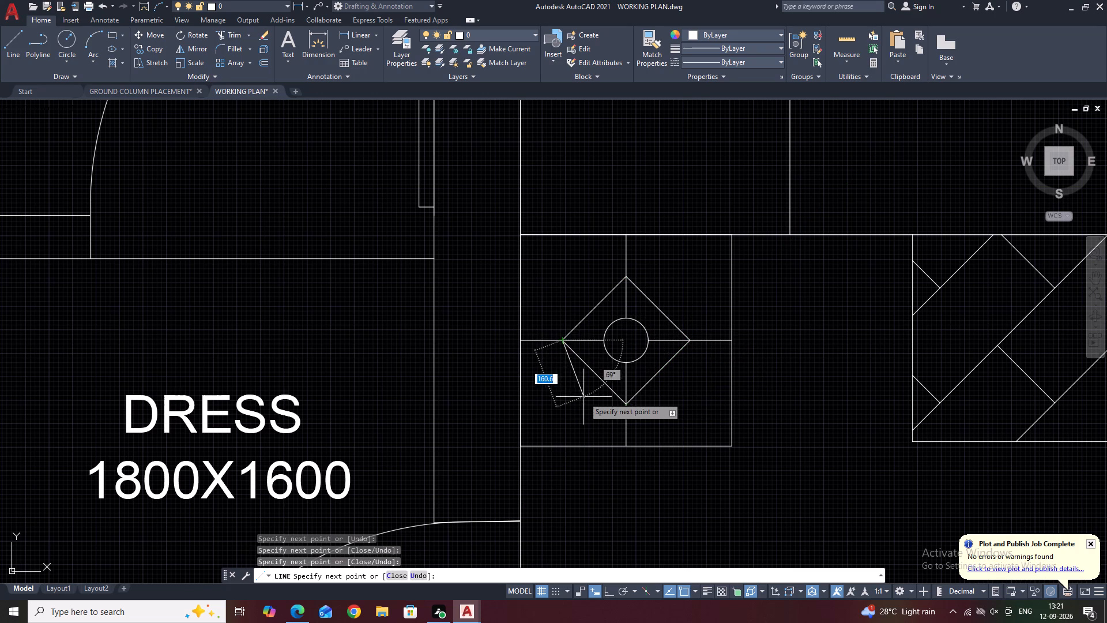
{"action": "key", "text": "Escape"}
{"action": "middle_click_drag", "start_coordinate": [595, 332], "coordinate": [614, 366]}
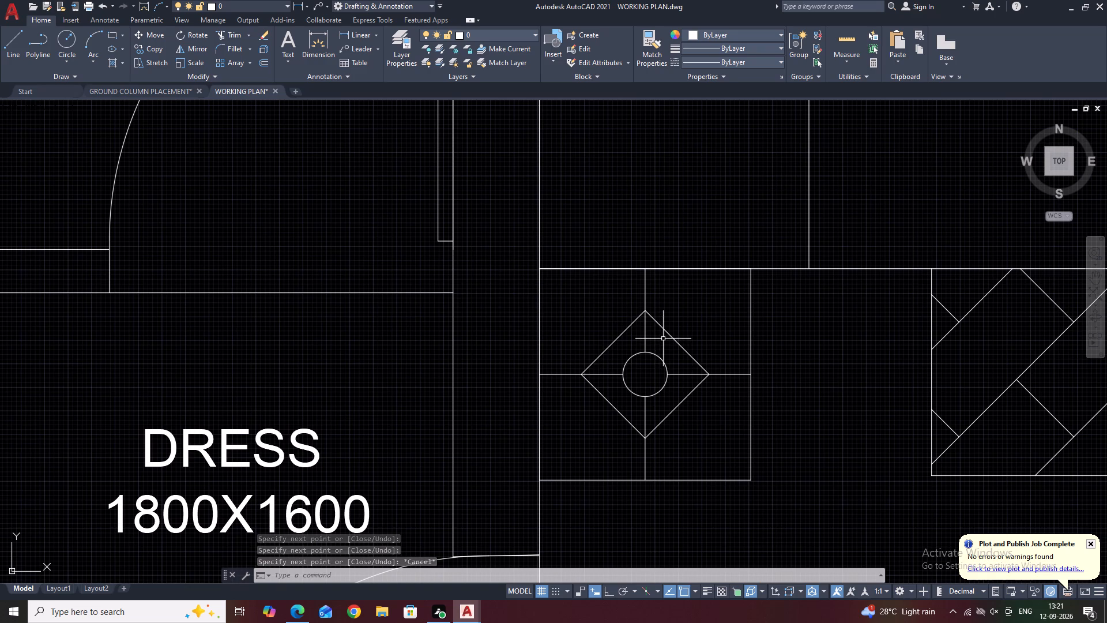
Open DesignCenter and display the blocks of the sample drawing Home - Space Planner.dwg.
{"action": "scroll", "coordinate": [673, 349], "scroll_direction": "down", "scroll_amount": 4}
{"action": "middle_click_drag", "start_coordinate": [697, 270], "coordinate": [688, 303]}
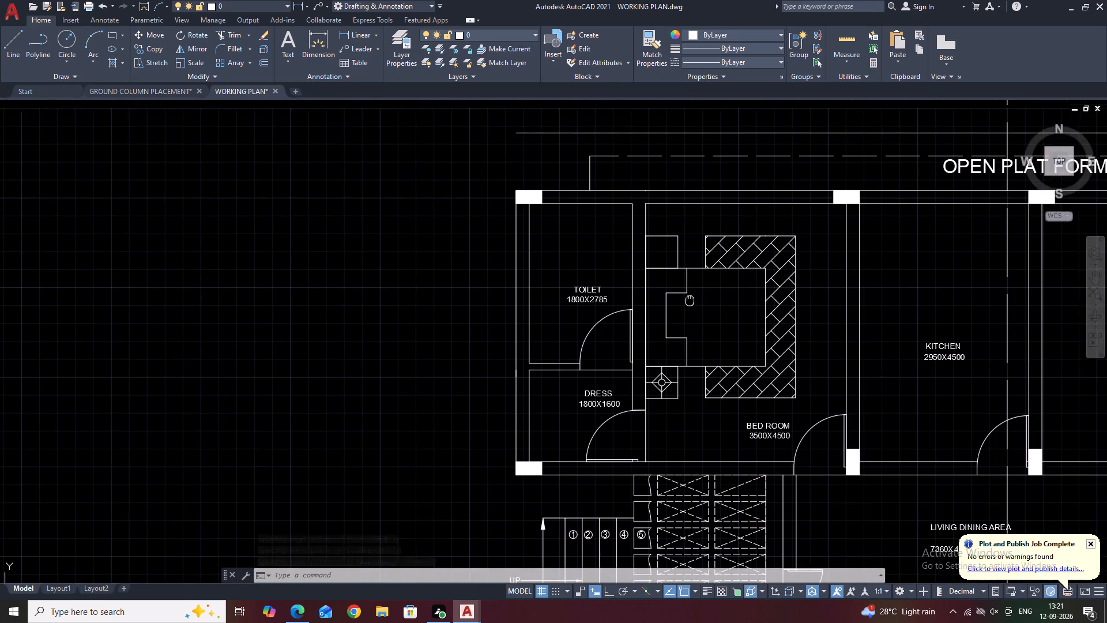
{"action": "middle_click_drag", "start_coordinate": [688, 303], "coordinate": [665, 316]}
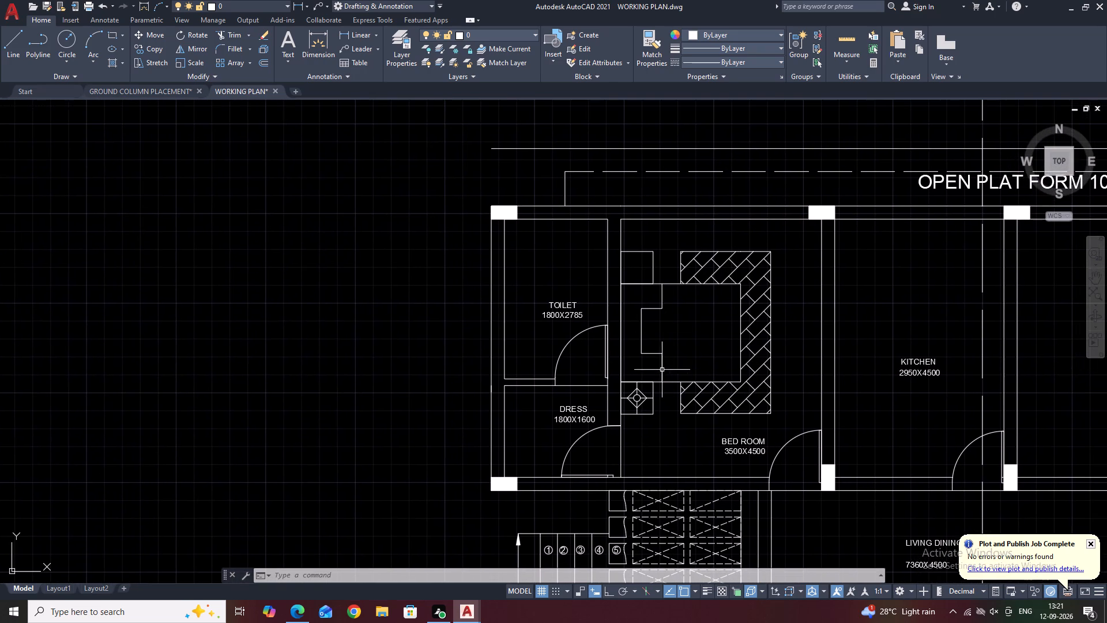
{"action": "scroll", "coordinate": [650, 280], "scroll_direction": "up", "scroll_amount": 2}
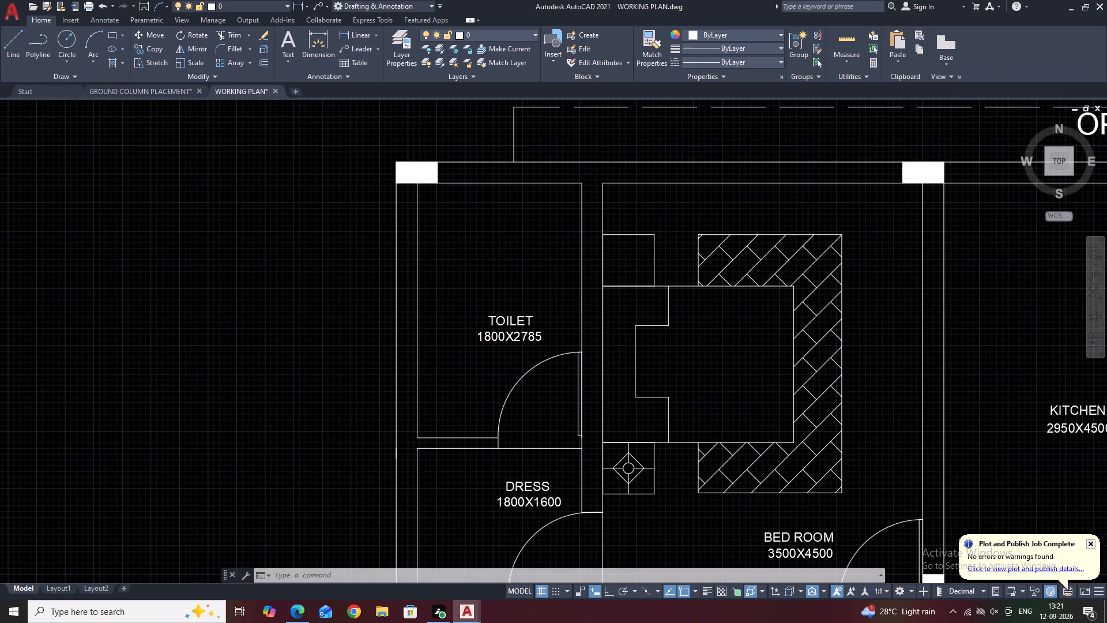
{"action": "middle_click_drag", "start_coordinate": [619, 267], "coordinate": [597, 260]}
{"action": "key", "text": "d"}
{"action": "key", "text": "c"}
{"action": "key", "text": "space"}
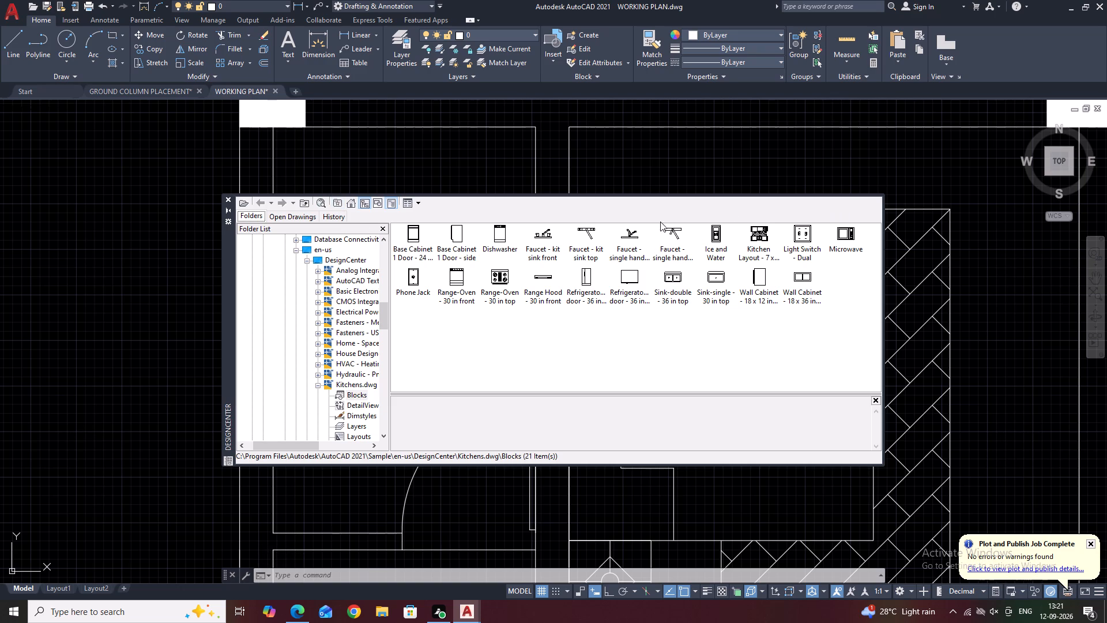
{"action": "left_click", "coordinate": [348, 261]}
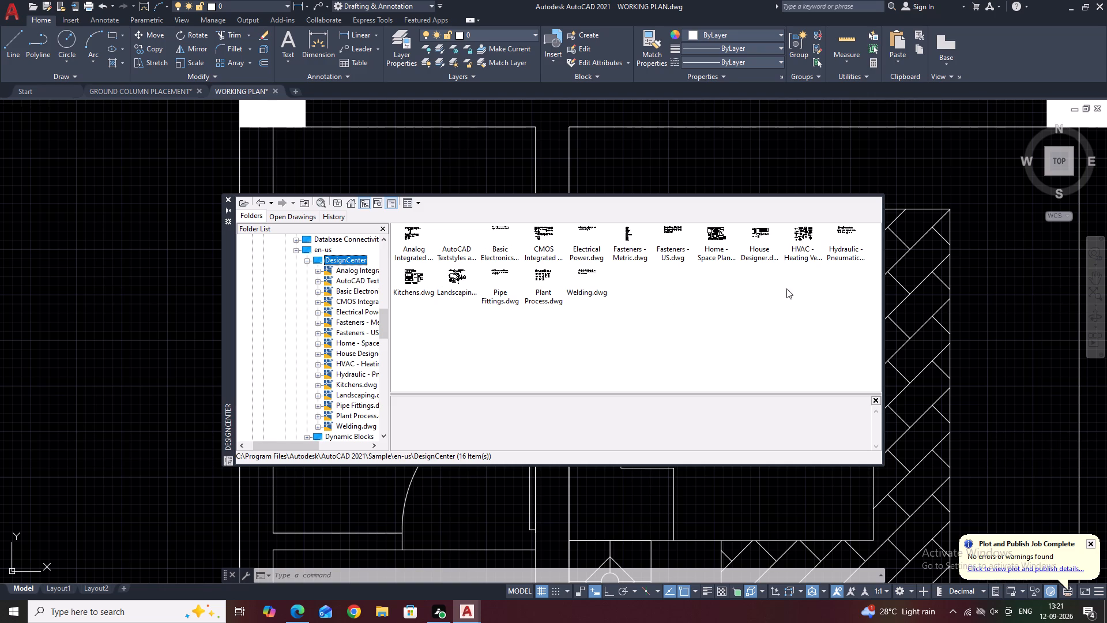
{"action": "double_click", "coordinate": [707, 246]}
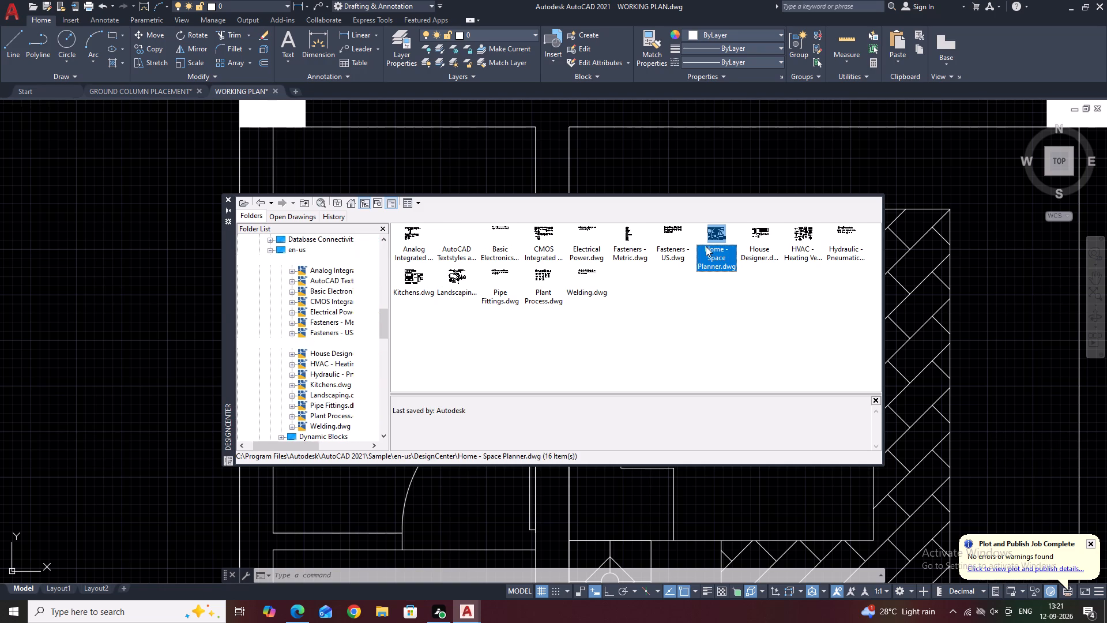
{"action": "double_click", "coordinate": [417, 236]}
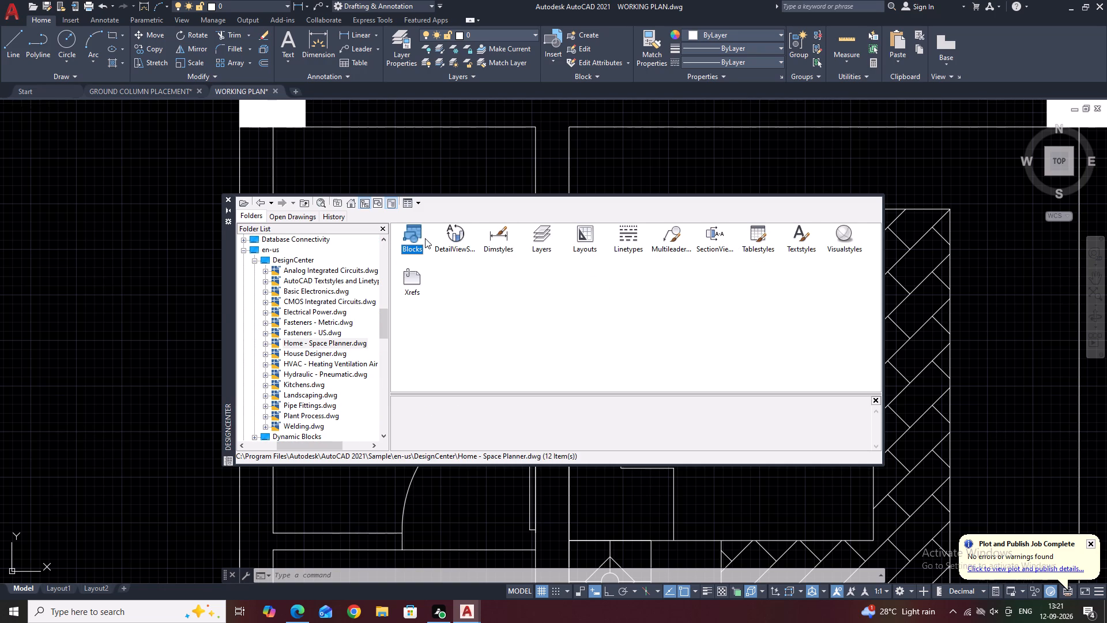
{"action": "double_click", "coordinate": [416, 249]}
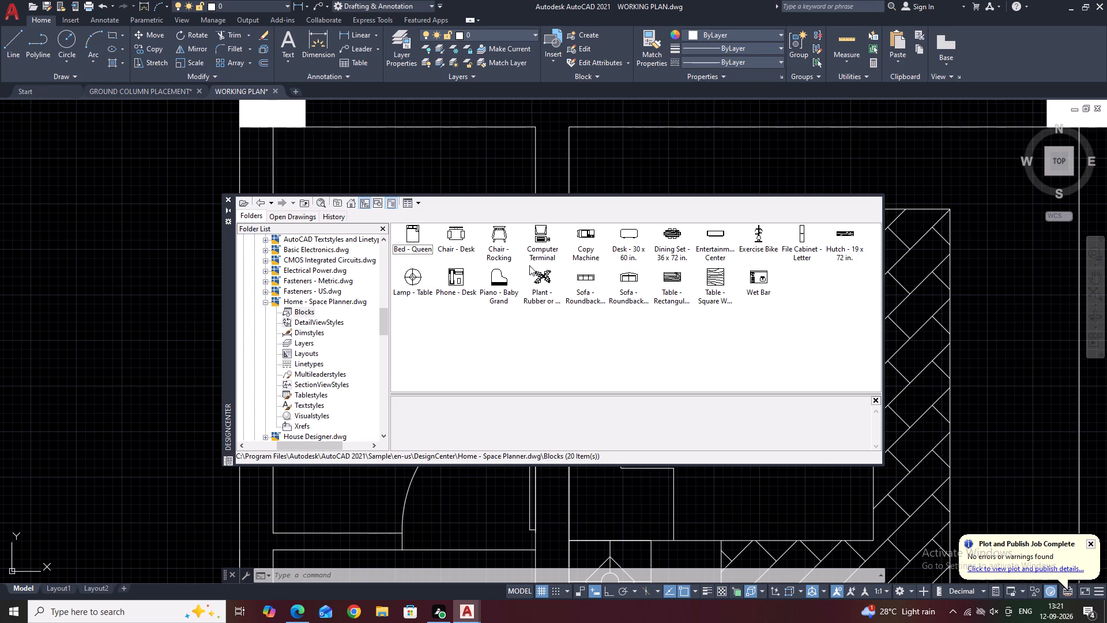
Insert the Phone - Desk block on the bed at scale 1.0 and rotation 0, and close DesignCenter.
{"action": "left_click", "coordinate": [445, 276]}
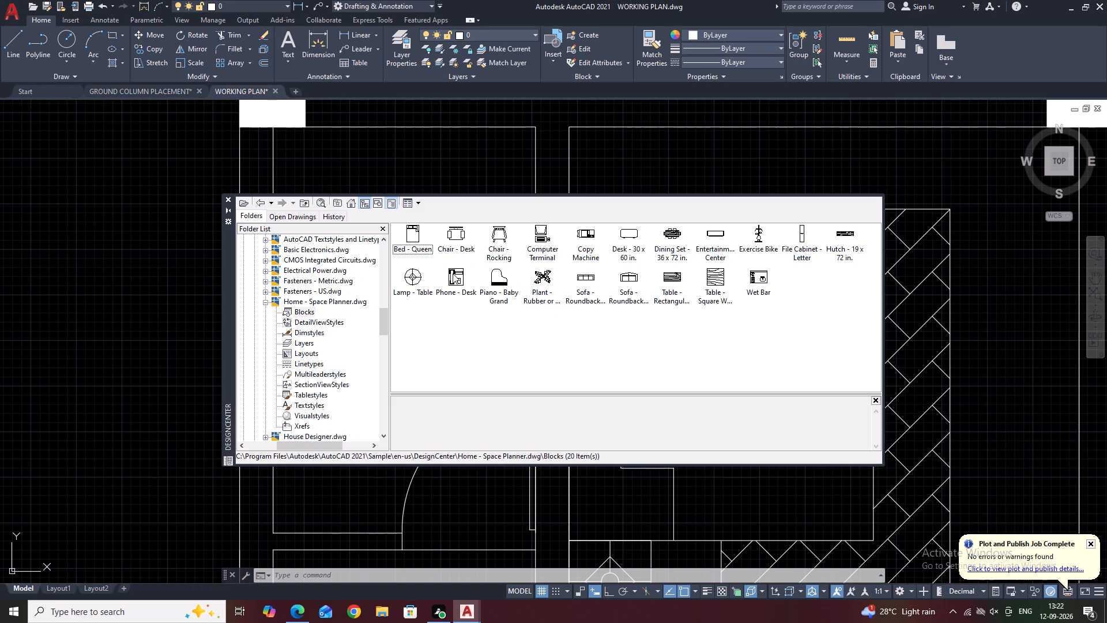
{"action": "double_click", "coordinate": [453, 273]}
{"action": "left_click", "coordinate": [628, 378]}
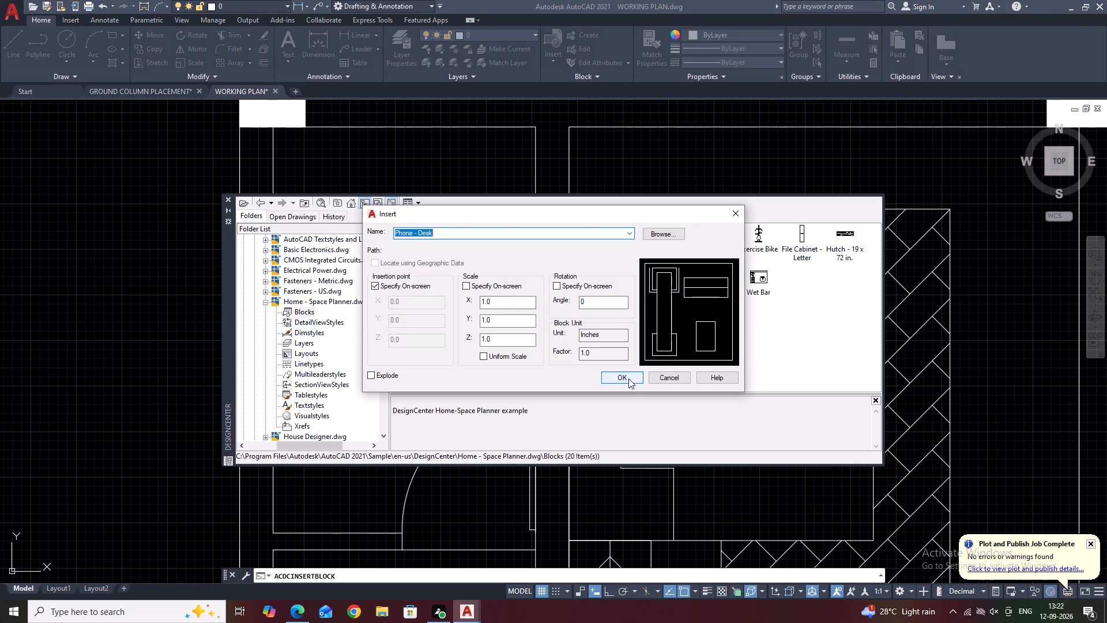
{"action": "left_click", "coordinate": [724, 504]}
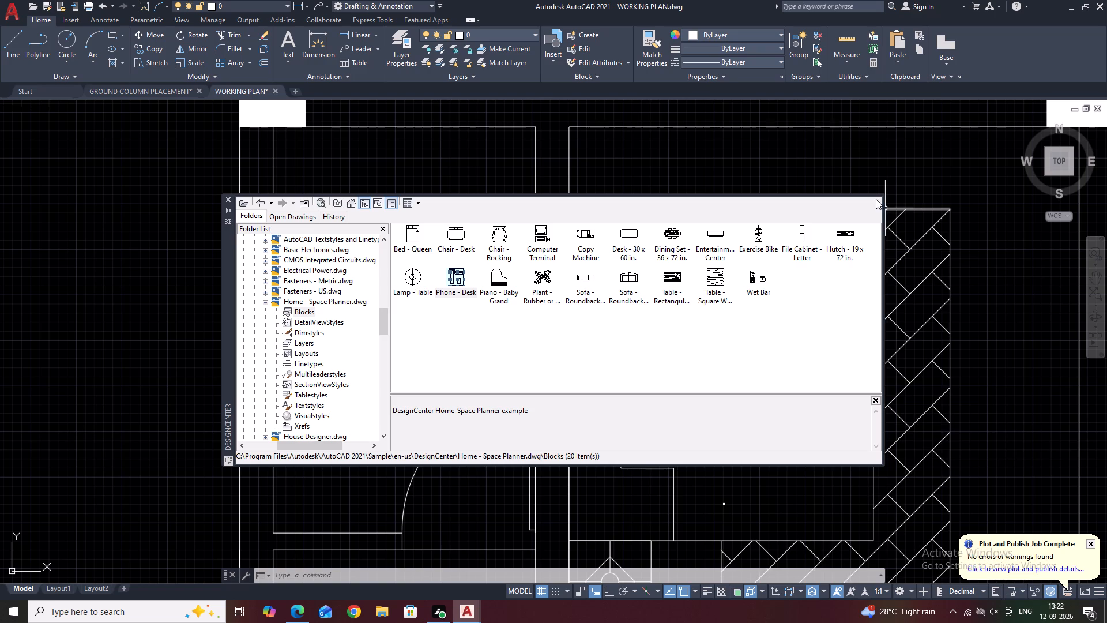
{"action": "left_click", "coordinate": [227, 199]}
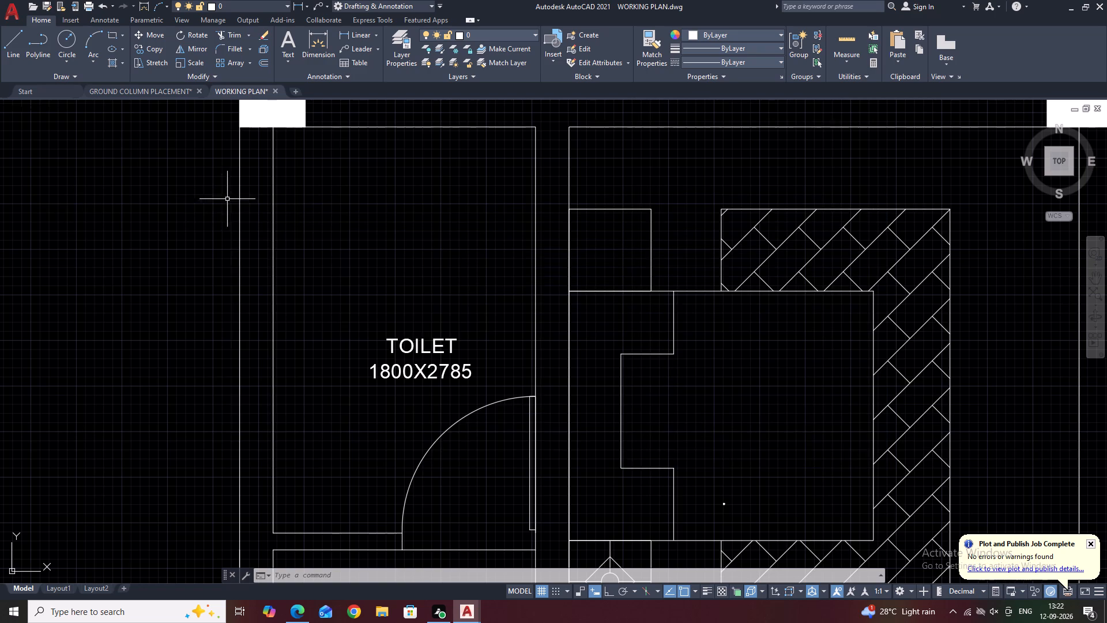
Scale up the tiny Phone - Desk block on the bed until it is about half as wide as a side table.
{"action": "middle_click_drag", "start_coordinate": [775, 482], "coordinate": [733, 346]}
{"action": "scroll", "coordinate": [695, 370], "scroll_direction": "up", "scroll_amount": 3}
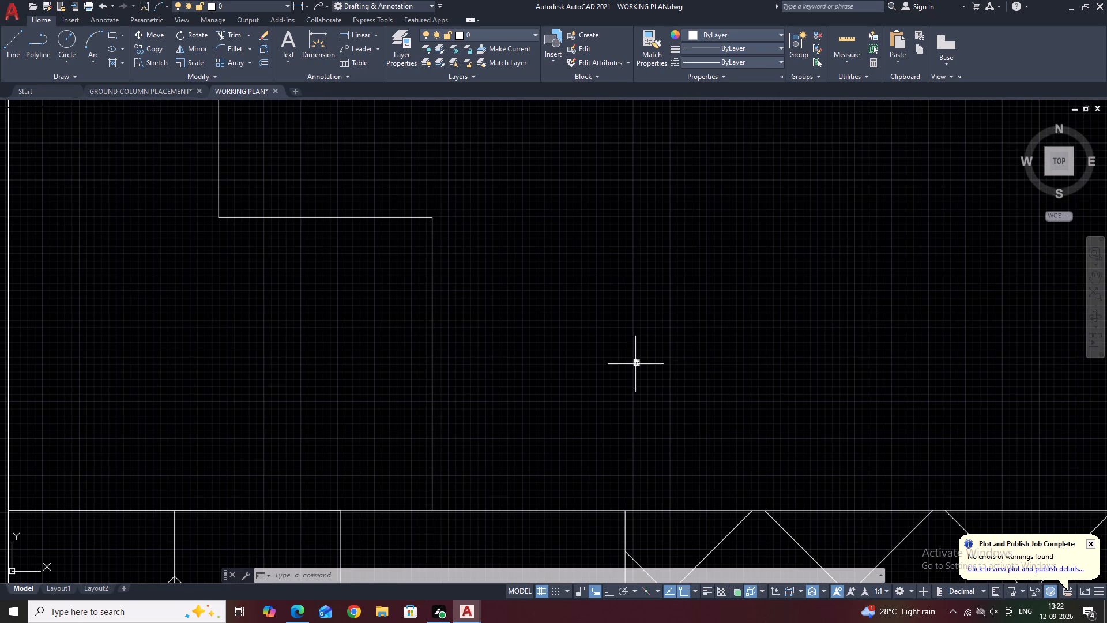
{"action": "left_click", "coordinate": [656, 339]}
{"action": "left_click", "coordinate": [601, 401]}
{"action": "key", "text": "d"}
{"action": "key", "text": "Escape"}
{"action": "left_click", "coordinate": [676, 342]}
{"action": "left_click_drag", "start_coordinate": [620, 396], "coordinate": [627, 403]}
{"action": "type", "text": "SC"}
{"action": "key", "text": "space"}
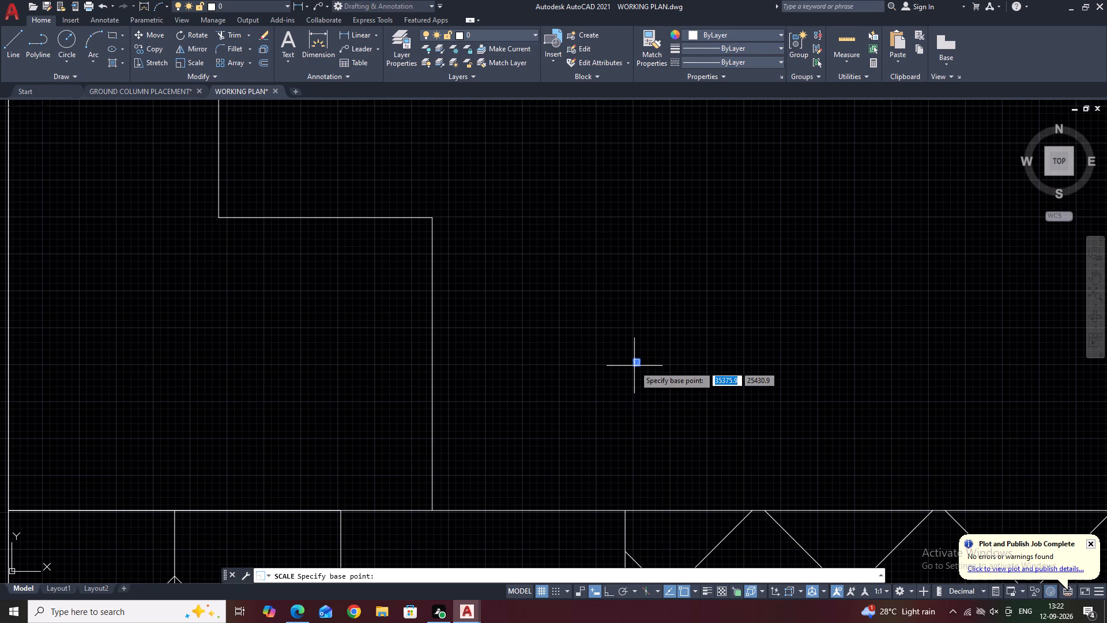
{"action": "left_click", "coordinate": [634, 359]}
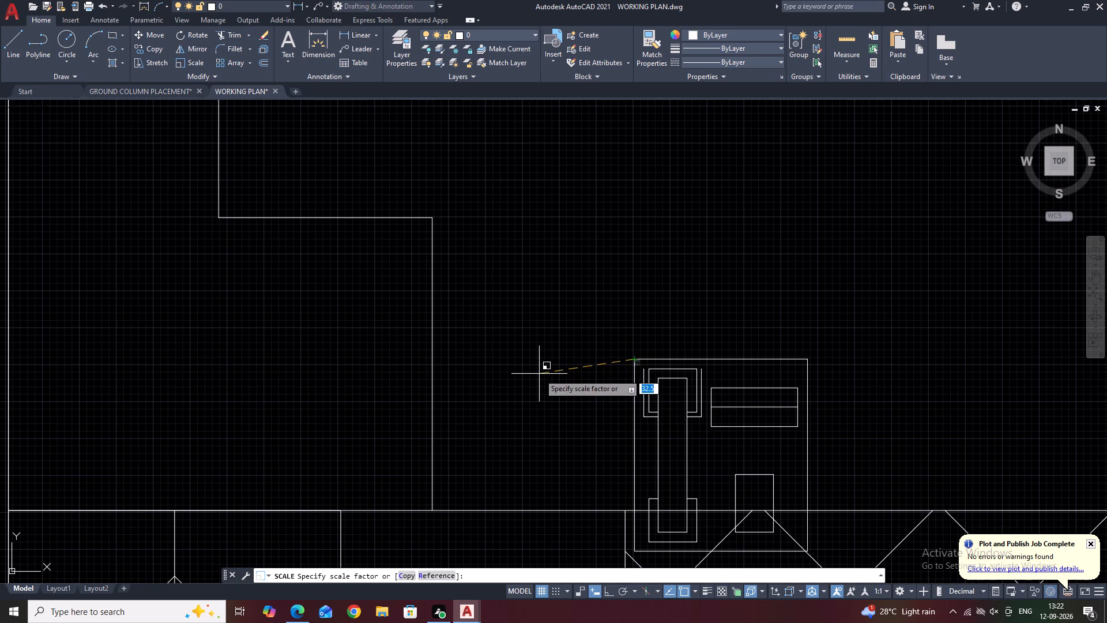
{"action": "left_click", "coordinate": [539, 374]}
Move the enlarged desk phone from the bed's lower edge onto the empty side table above the bed.
{"action": "scroll", "coordinate": [845, 294], "scroll_direction": "down", "scroll_amount": 4}
{"action": "left_click", "coordinate": [856, 298]}
{"action": "left_click_drag", "start_coordinate": [830, 303], "coordinate": [823, 306]}
{"action": "left_click", "coordinate": [823, 306]}
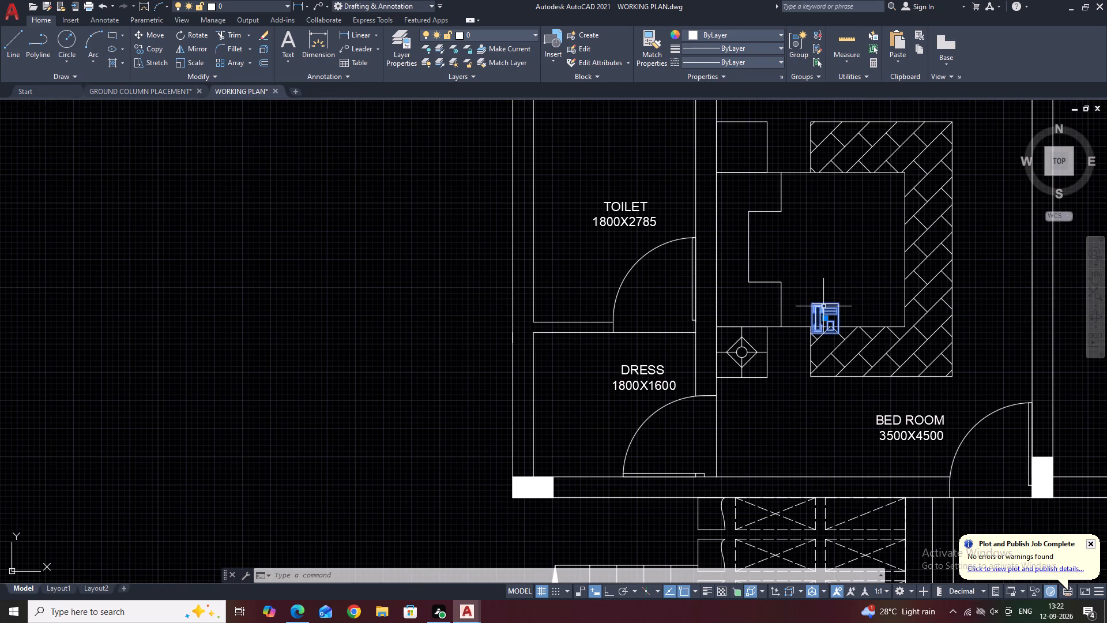
{"action": "middle_click_drag", "start_coordinate": [827, 305], "coordinate": [803, 397]}
{"action": "key", "text": "m"}
{"action": "key", "text": "space"}
{"action": "left_click", "coordinate": [800, 400]}
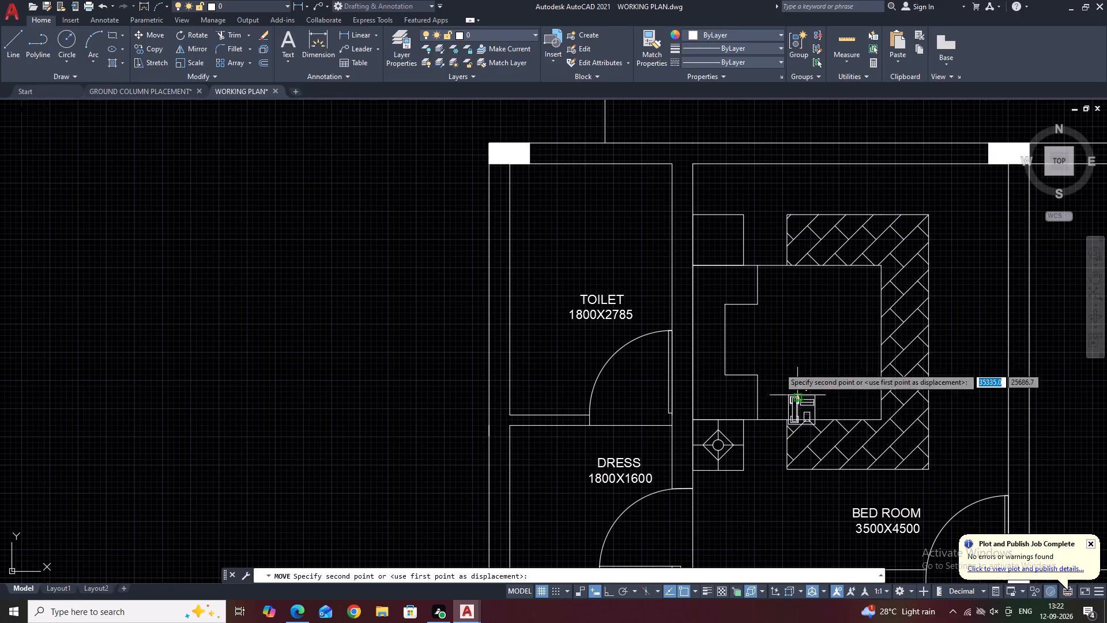
{"action": "scroll", "coordinate": [702, 224], "scroll_direction": "up", "scroll_amount": 3}
{"action": "left_click", "coordinate": [724, 227]}
{"action": "scroll", "coordinate": [662, 251], "scroll_direction": "down", "scroll_amount": 2}
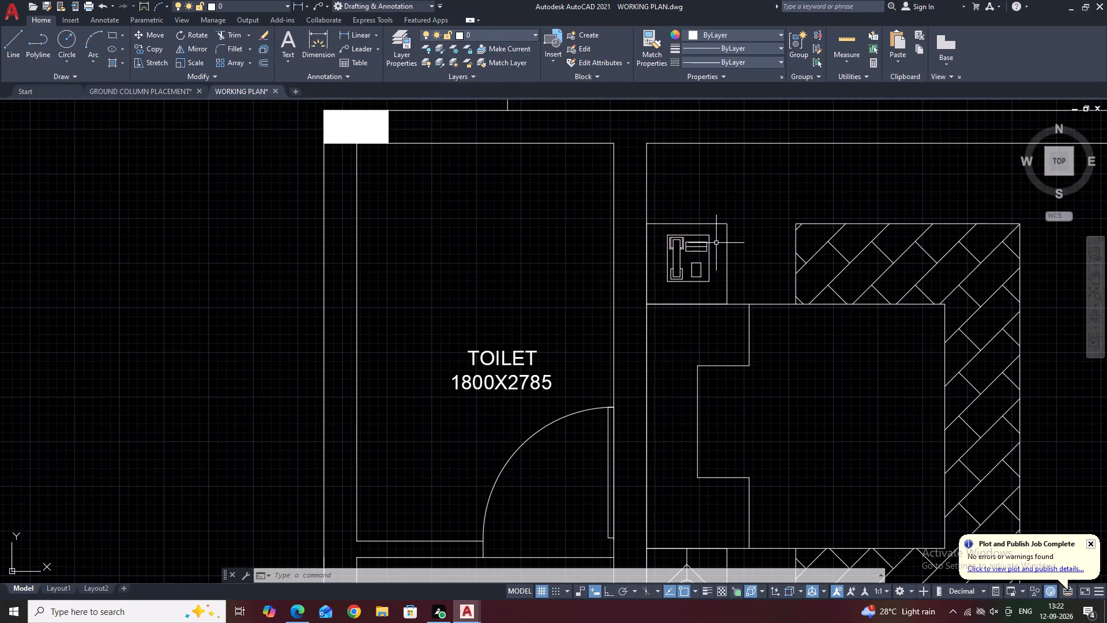
Rotate the desk phone 90 degrees counterclockwise on the side table so its handset lies along the bed side.
{"action": "left_click", "coordinate": [718, 241]}
{"action": "left_click_drag", "start_coordinate": [690, 258], "coordinate": [683, 263]}
{"action": "middle_click_drag", "start_coordinate": [689, 264], "coordinate": [707, 303]}
{"action": "key", "text": "r"}
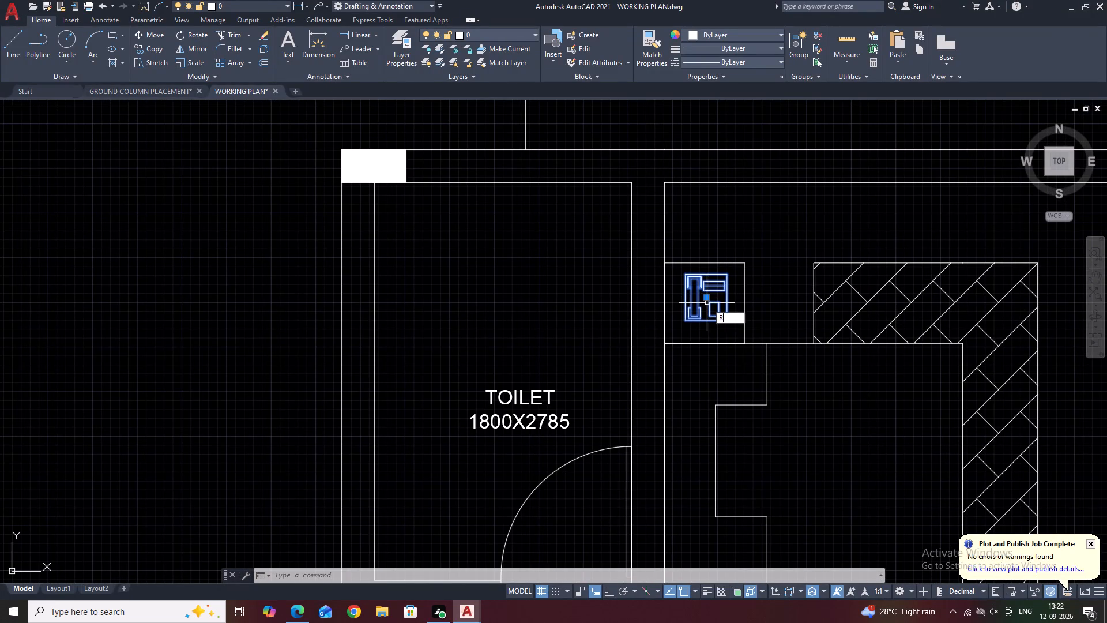
{"action": "key", "text": "o"}
{"action": "key", "text": "space"}
{"action": "left_click", "coordinate": [705, 298]}
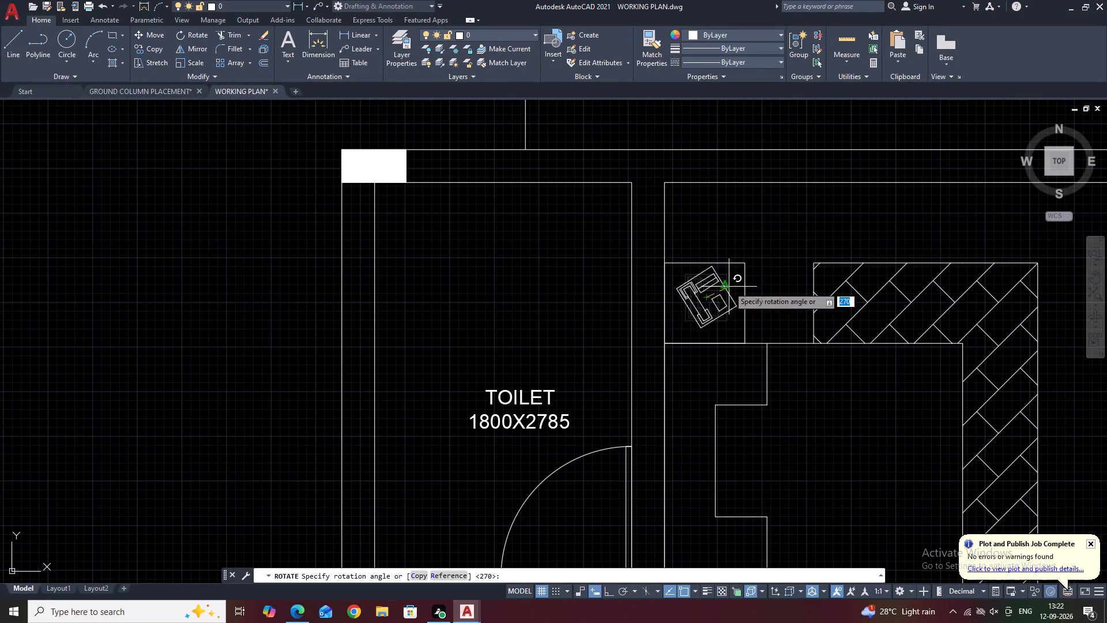
{"action": "left_click", "coordinate": [710, 245]}
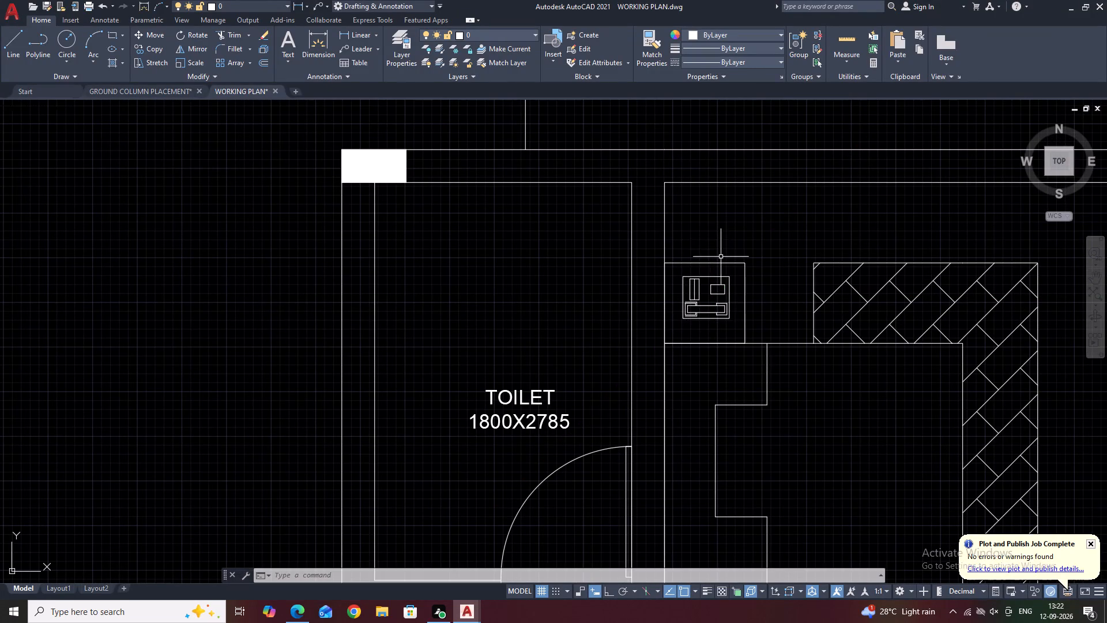
Shift the desk phone slightly down and toward the toilet wall within the upper side table.
{"action": "scroll", "coordinate": [721, 257], "scroll_direction": "down", "scroll_amount": 2}
{"action": "middle_click_drag", "start_coordinate": [859, 322], "coordinate": [767, 282]}
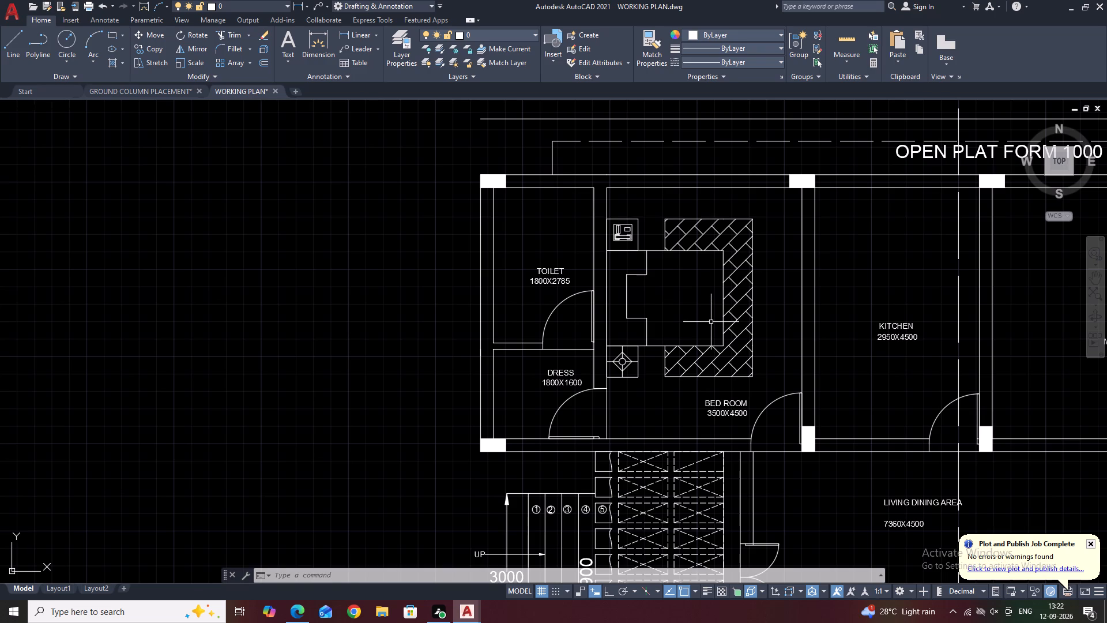
{"action": "scroll", "coordinate": [620, 231], "scroll_direction": "up", "scroll_amount": 3}
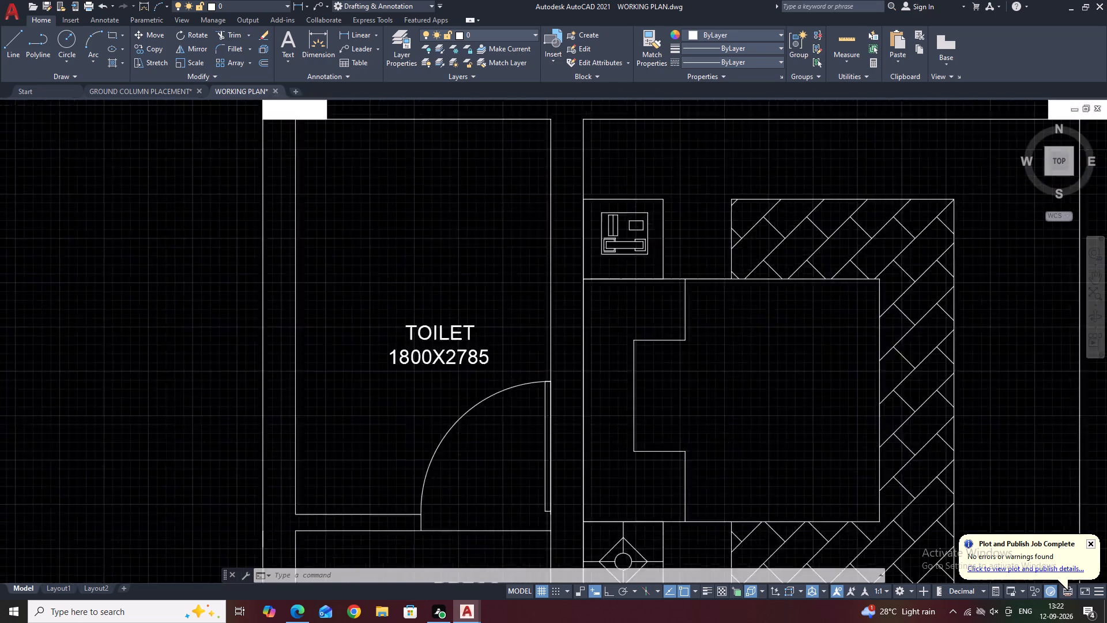
{"action": "scroll", "coordinate": [620, 231], "scroll_direction": "up", "scroll_amount": 1}
{"action": "left_click", "coordinate": [664, 308]}
{"action": "left_click", "coordinate": [622, 261]}
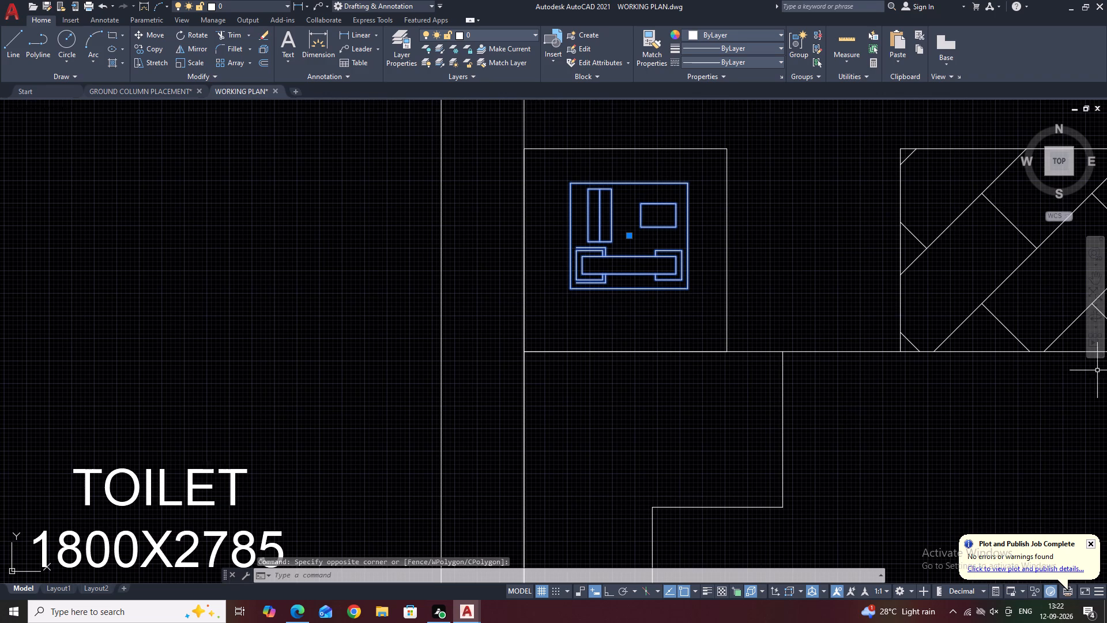
{"action": "left_click", "coordinate": [140, 36]}
{"action": "left_click", "coordinate": [644, 261]}
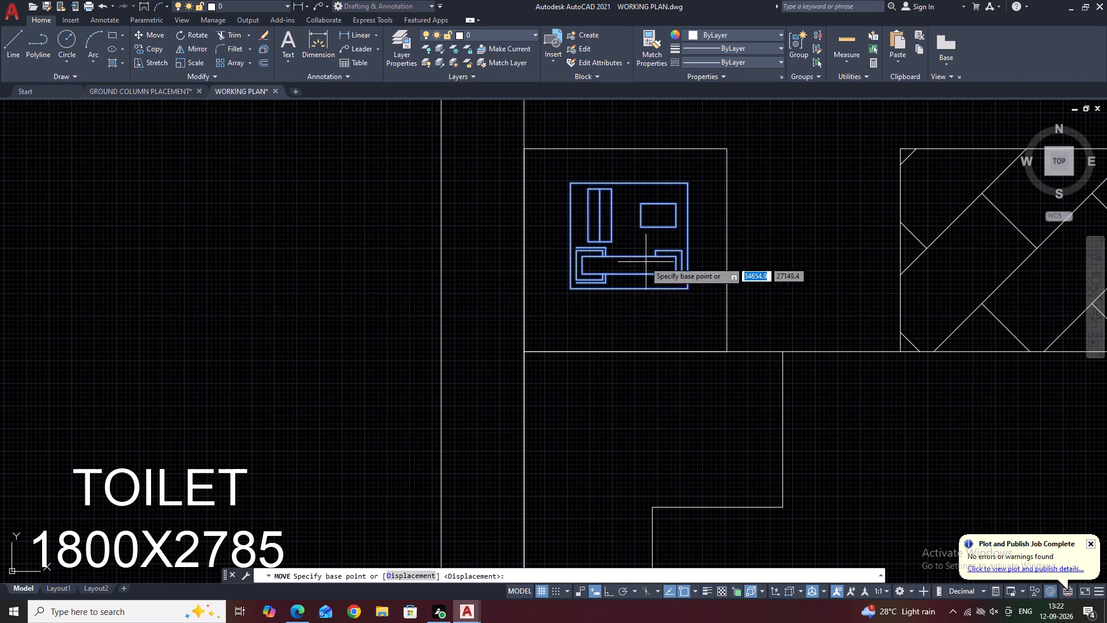
{"action": "left_click", "coordinate": [630, 277]}
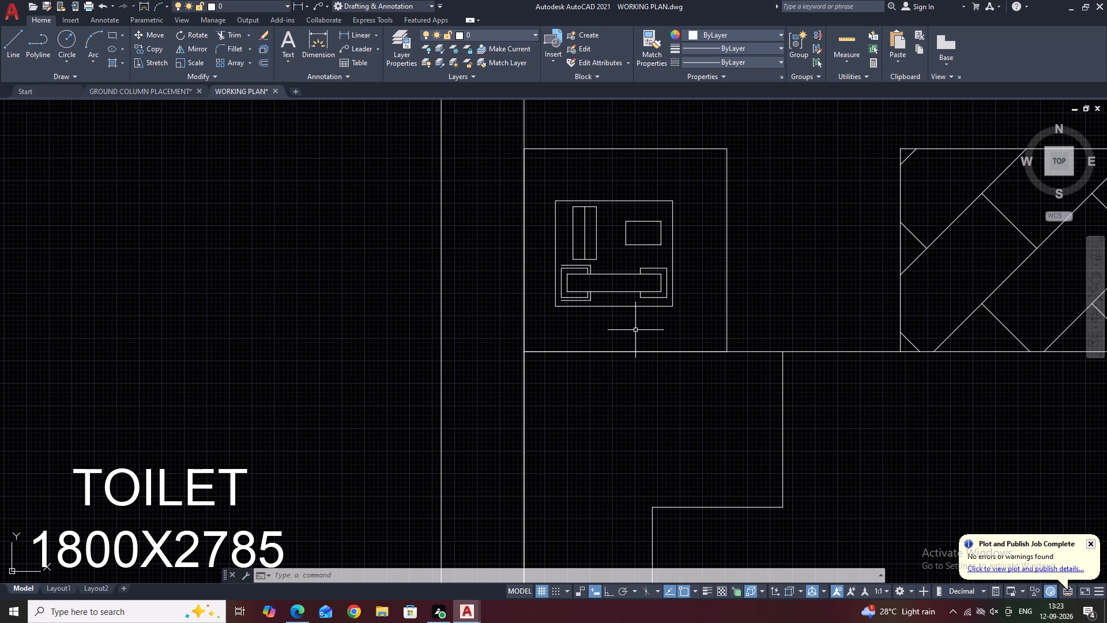
Draw a diagonal fold line from the lower inner corner of the bed's notched sheet outline to where the outline meets the bed's lower edge.
{"action": "scroll", "coordinate": [607, 346], "scroll_direction": "down", "scroll_amount": 3}
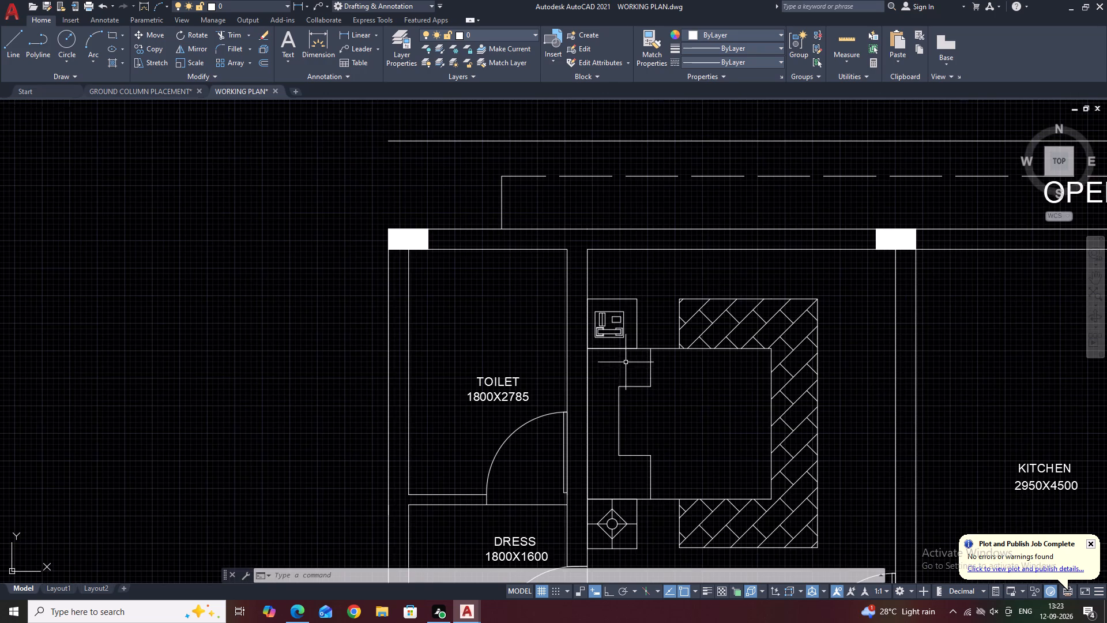
{"action": "middle_click_drag", "start_coordinate": [643, 380], "coordinate": [571, 307]}
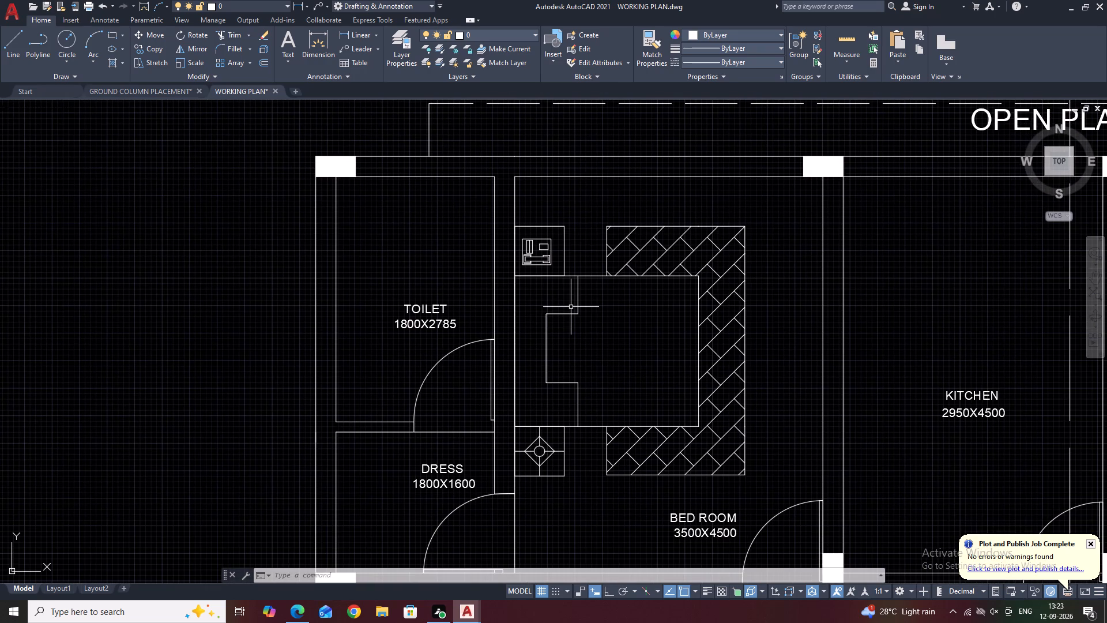
{"action": "middle_click_drag", "start_coordinate": [745, 377], "coordinate": [703, 373]}
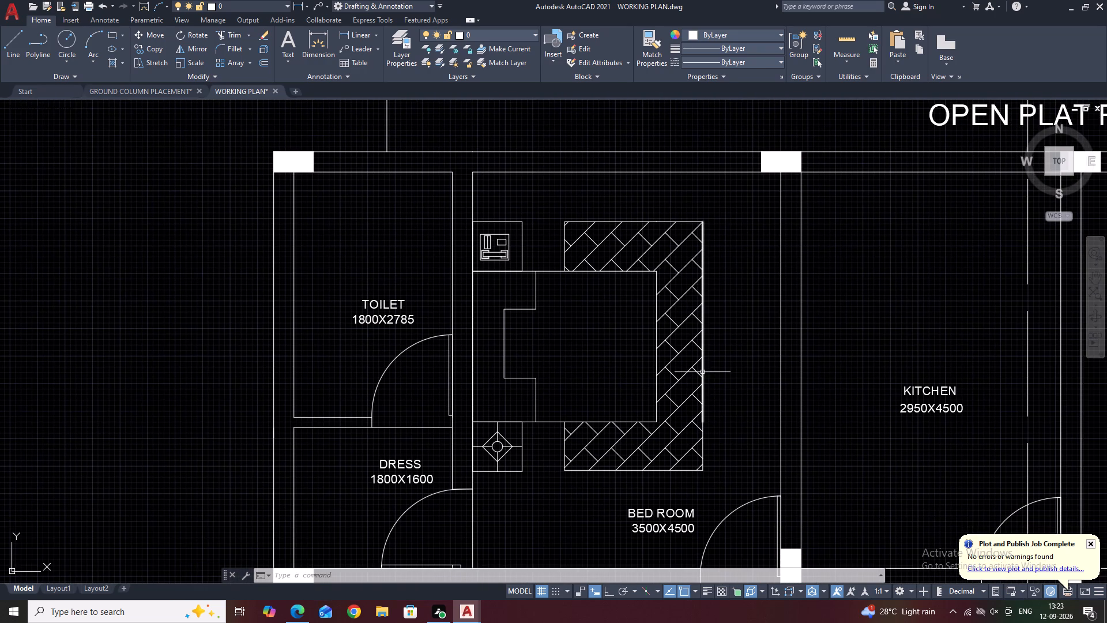
{"action": "left_click", "coordinate": [17, 42]}
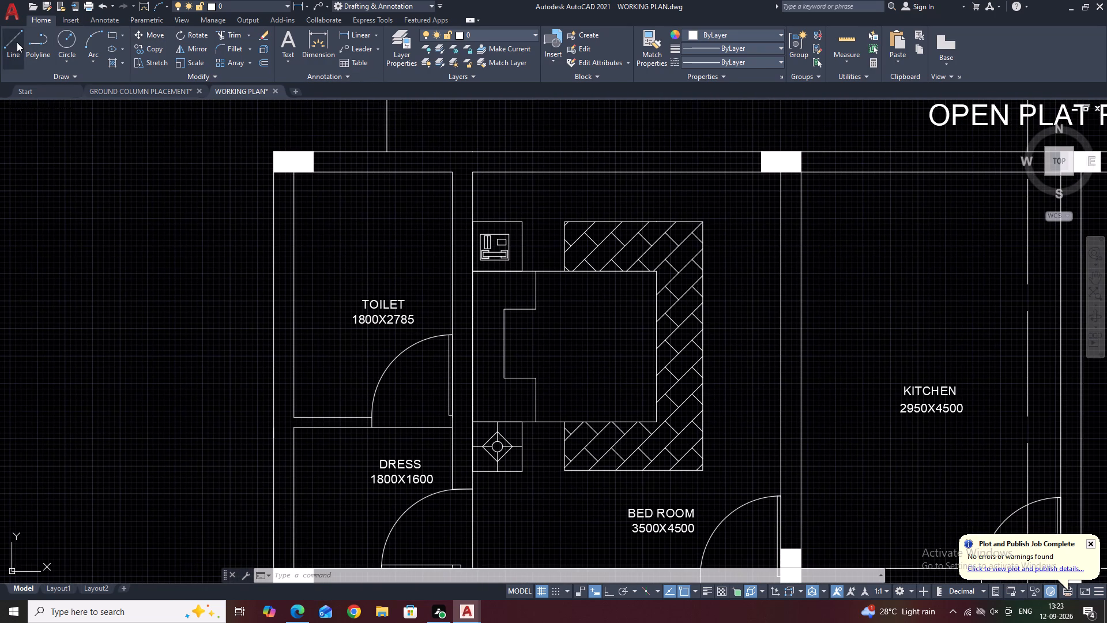
{"action": "scroll", "coordinate": [507, 387], "scroll_direction": "up", "scroll_amount": 1}
{"action": "left_click", "coordinate": [499, 371]}
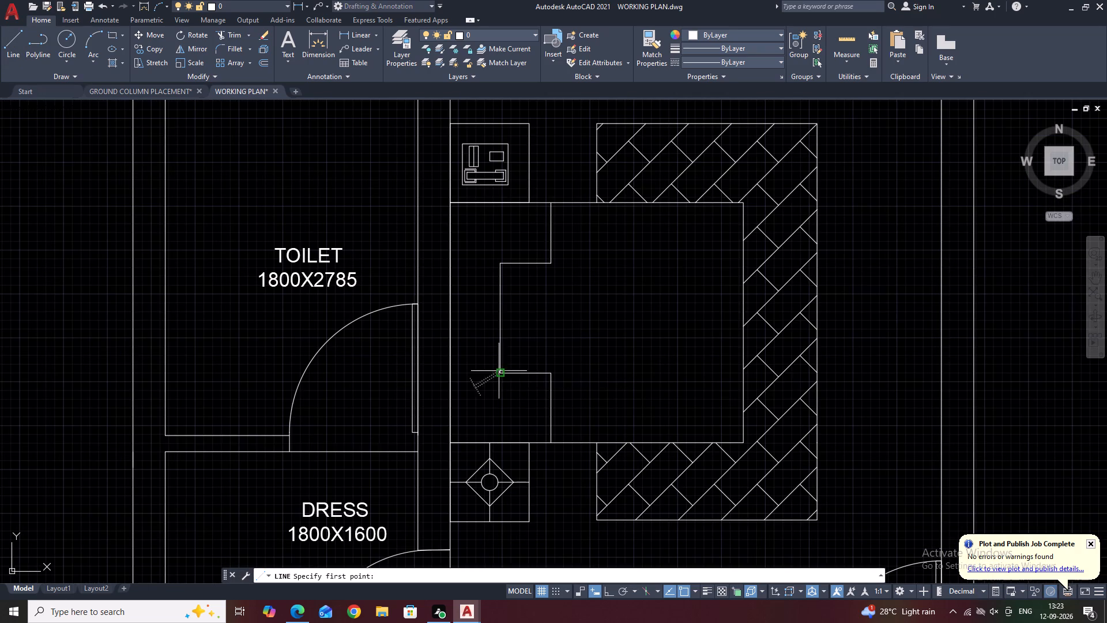
{"action": "left_click", "coordinate": [548, 441]}
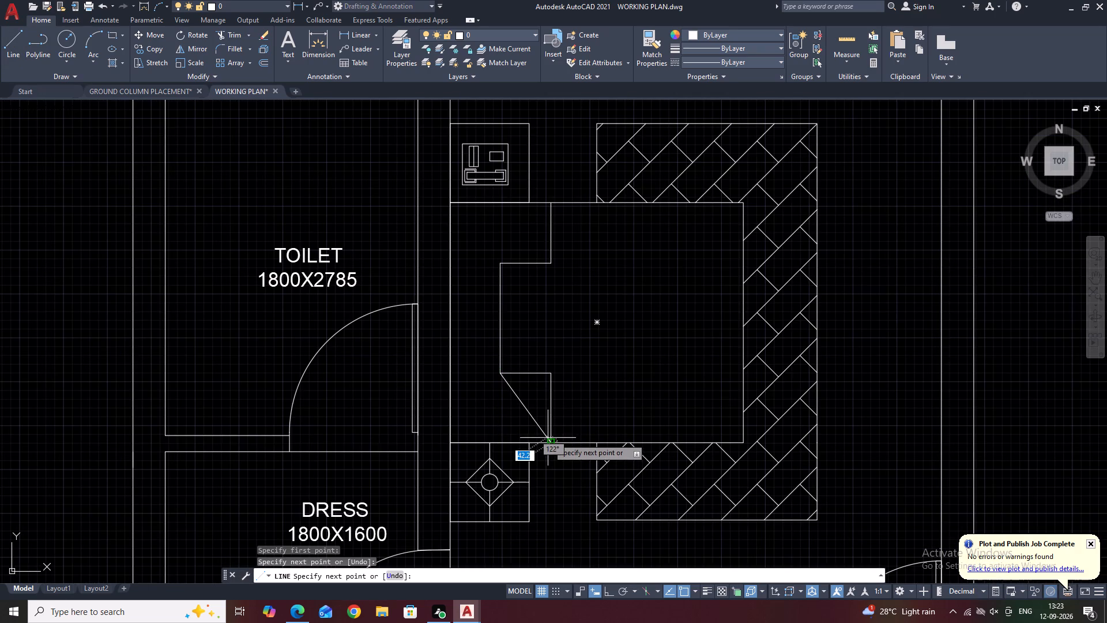
{"action": "right_click", "coordinate": [547, 434]}
{"action": "left_click", "coordinate": [587, 454]}
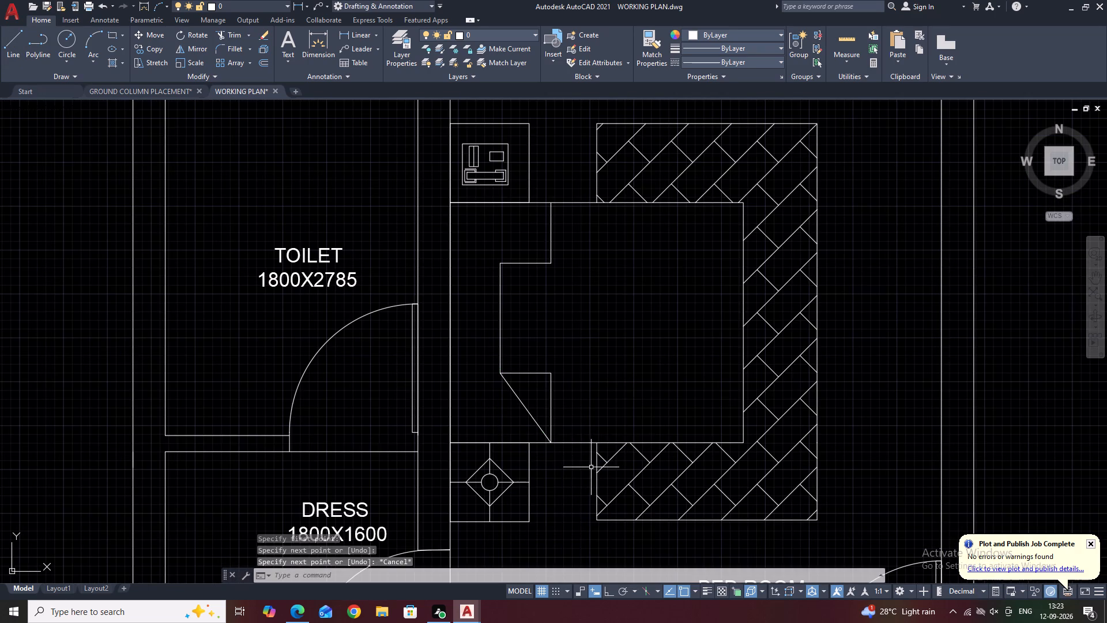
Define the bed, both side tables, lamp symbol, phone and hatched rug as one block named BED.
{"action": "scroll", "coordinate": [592, 469], "scroll_direction": "down", "scroll_amount": 3}
{"action": "middle_click_drag", "start_coordinate": [645, 501], "coordinate": [687, 407]}
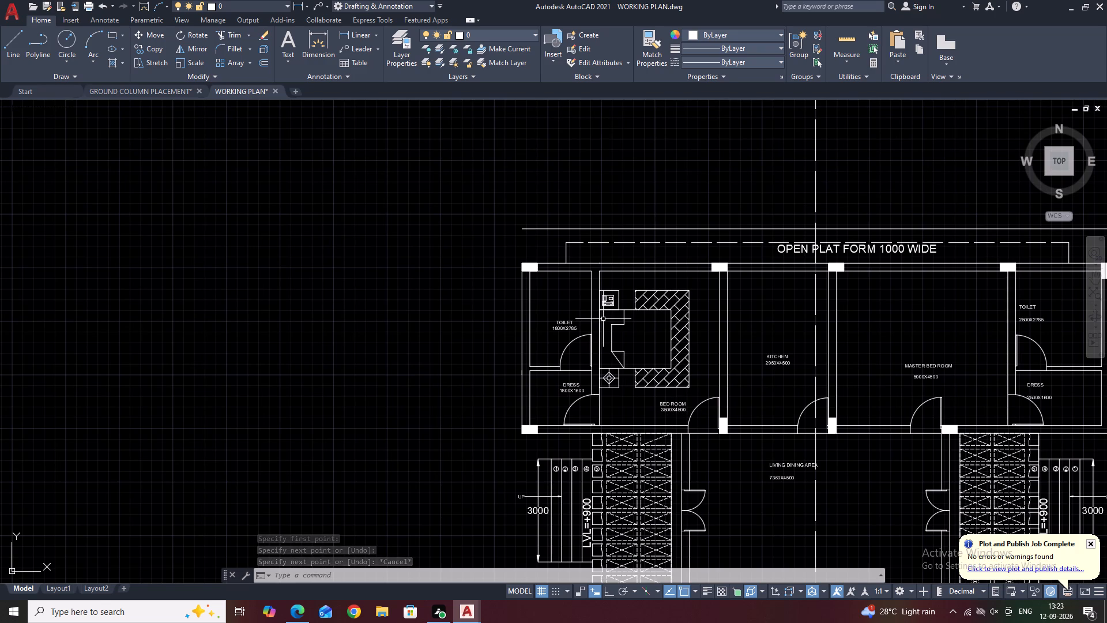
{"action": "scroll", "coordinate": [598, 298], "scroll_direction": "up", "scroll_amount": 2}
{"action": "left_click", "coordinate": [590, 266]}
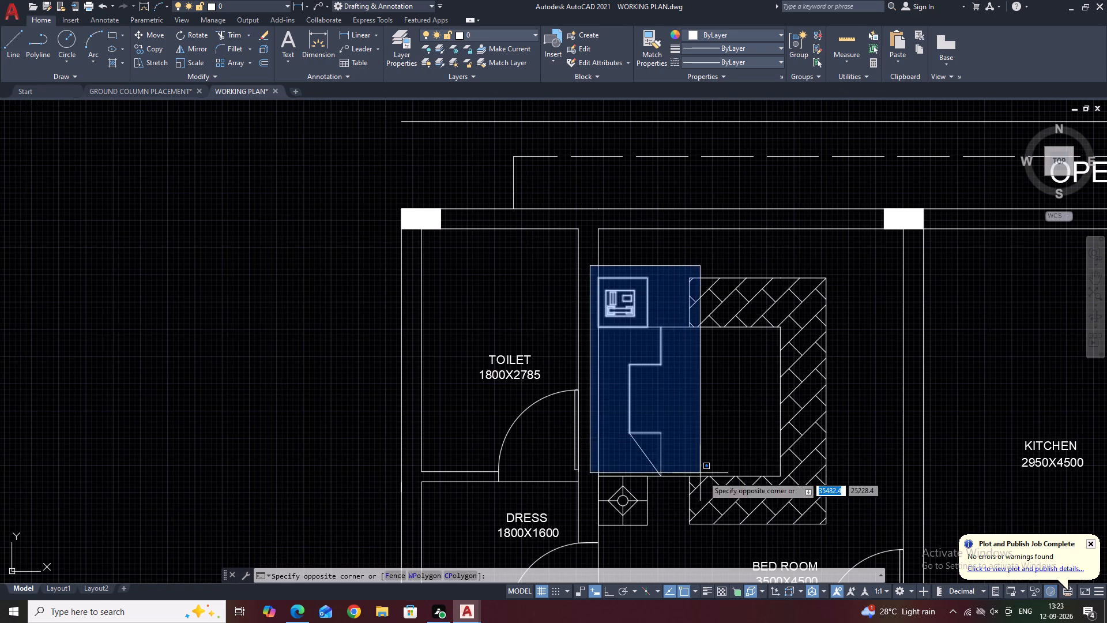
{"action": "left_click", "coordinate": [841, 542]}
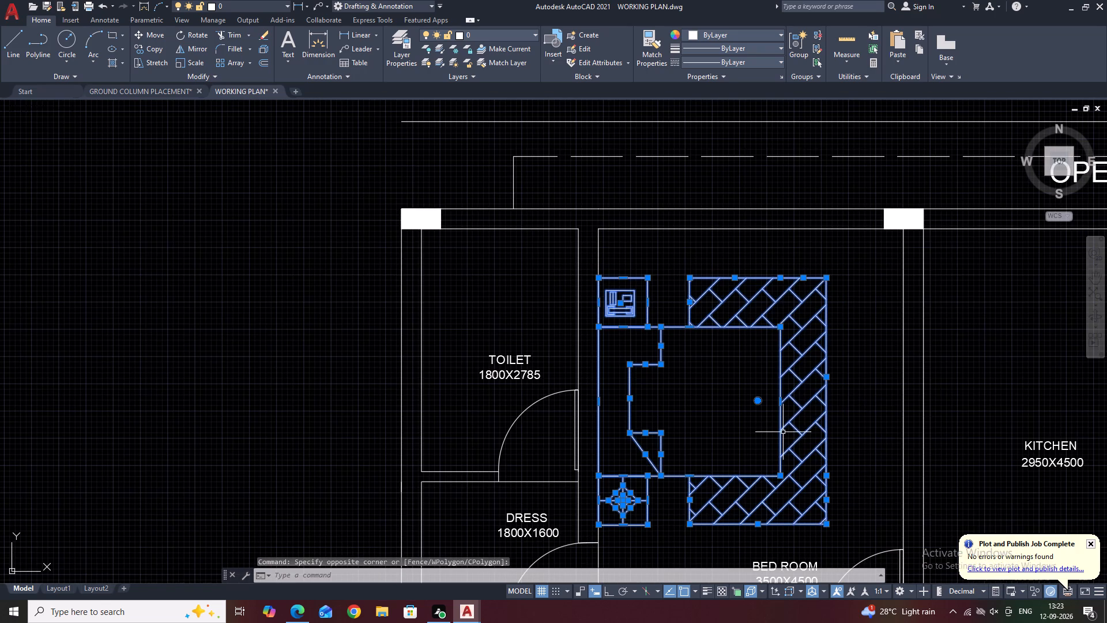
{"action": "type", "text": "B"}
{"action": "key", "text": "space"}
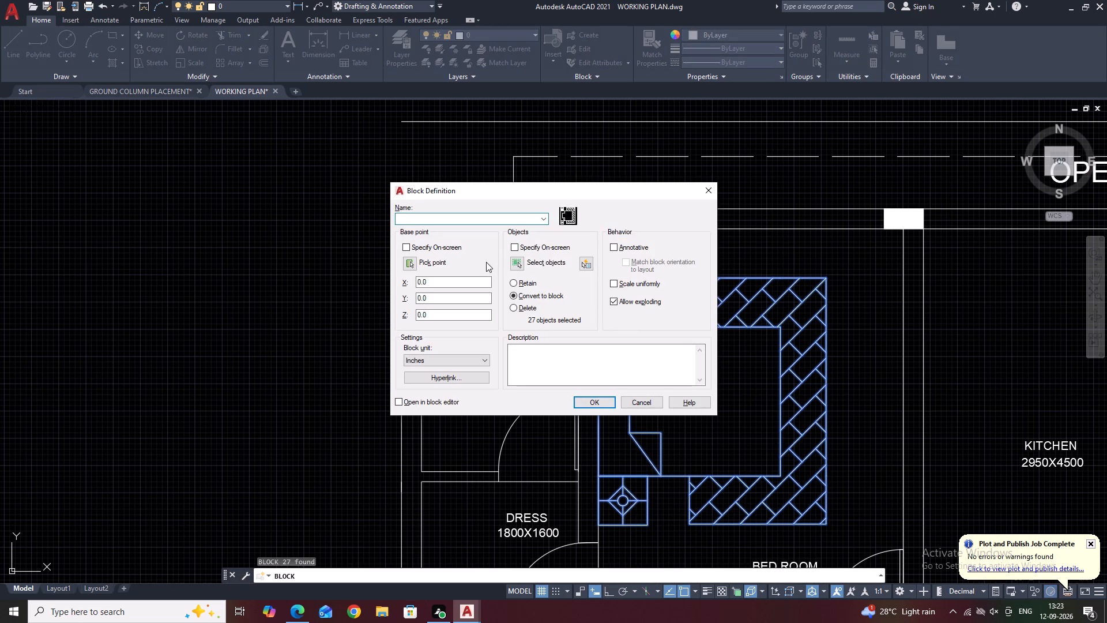
{"action": "type", "text": "BED"}
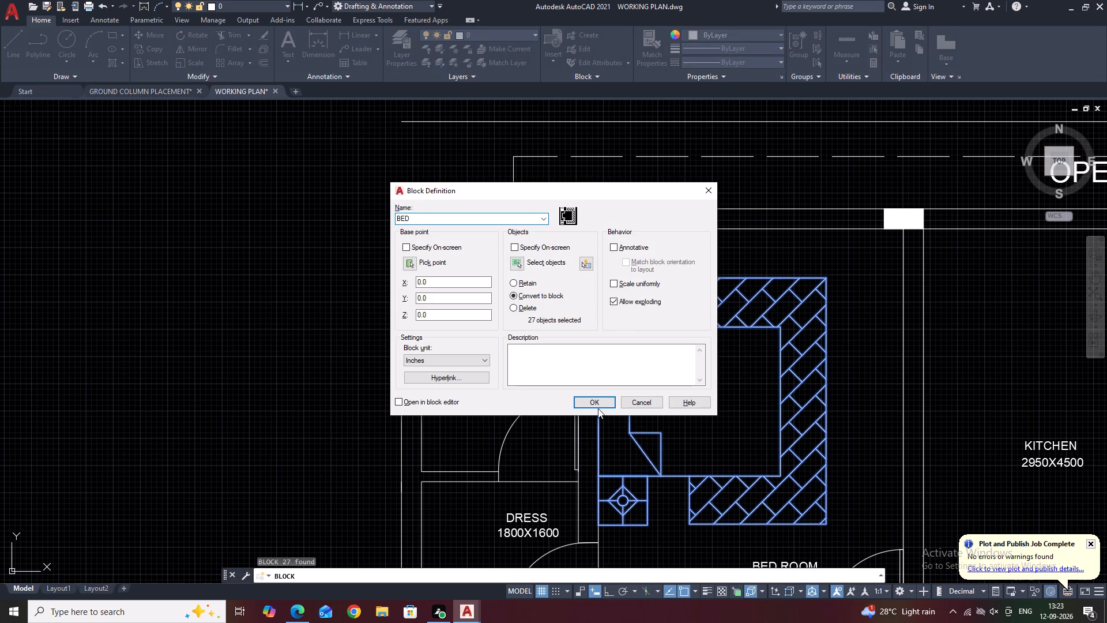
{"action": "left_click", "coordinate": [598, 408]}
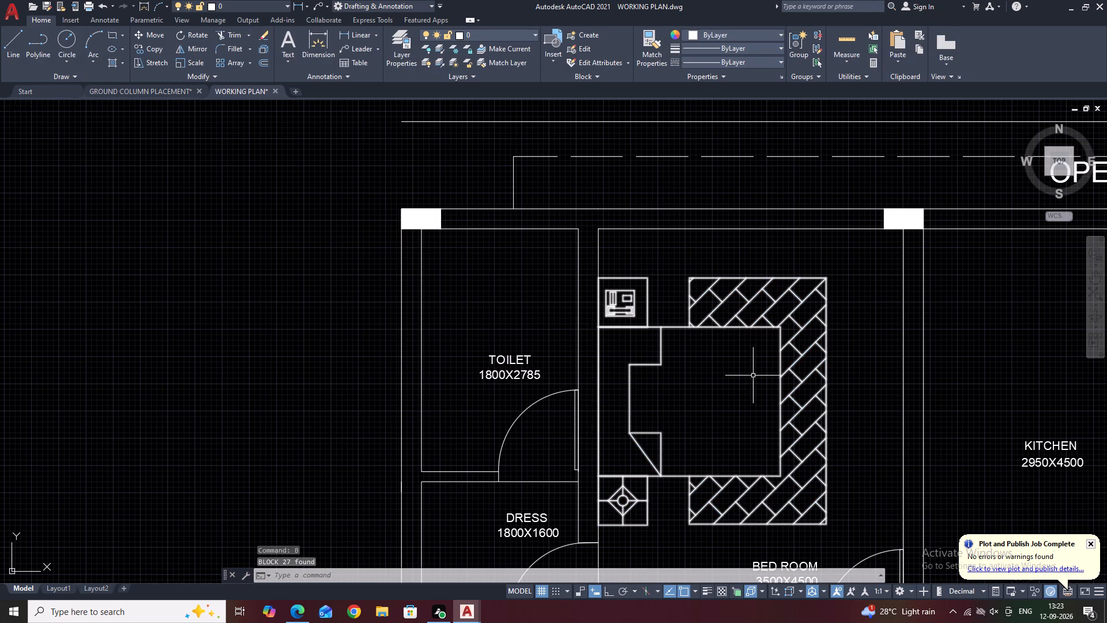
Copy the BED block horizontally with Ortho on into the MASTER BED ROOM, setting its headboard against the kitchen-side wall.
{"action": "left_click", "coordinate": [835, 389]}
{"action": "left_click", "coordinate": [804, 396]}
{"action": "middle_click_drag", "start_coordinate": [838, 399], "coordinate": [615, 352]}
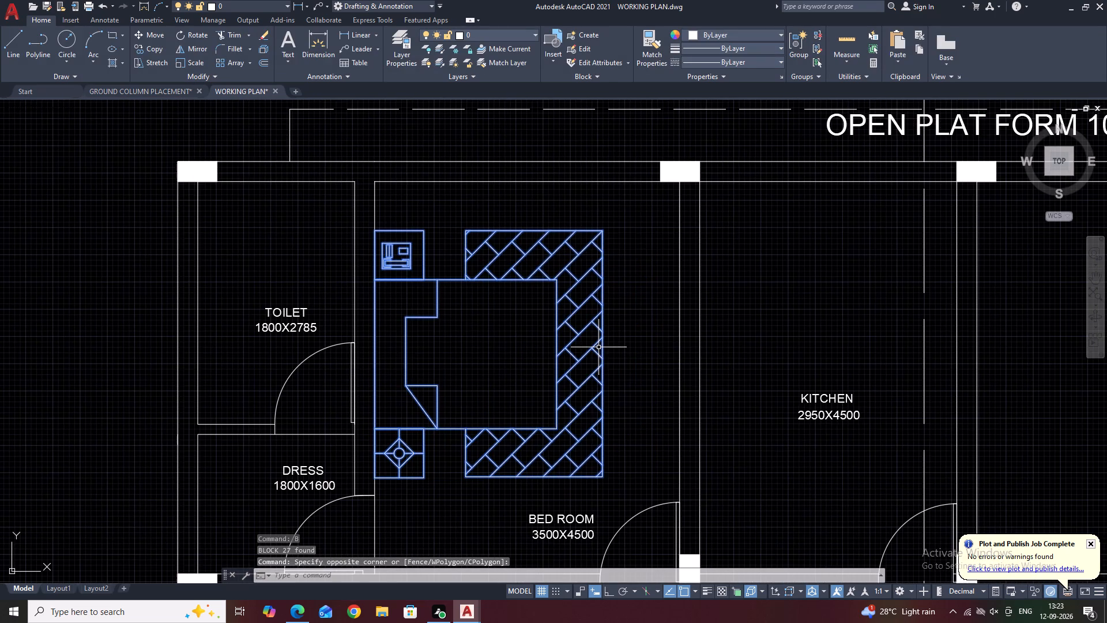
{"action": "key", "text": "c"}
{"action": "key", "text": "o"}
{"action": "key", "text": "space"}
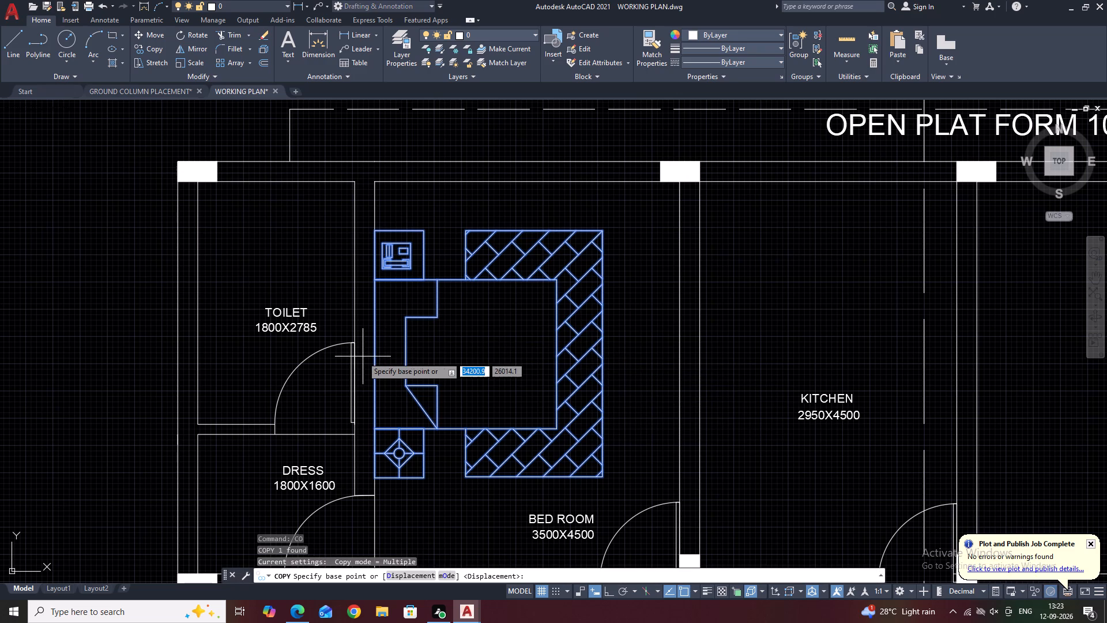
{"action": "left_click", "coordinate": [374, 357]}
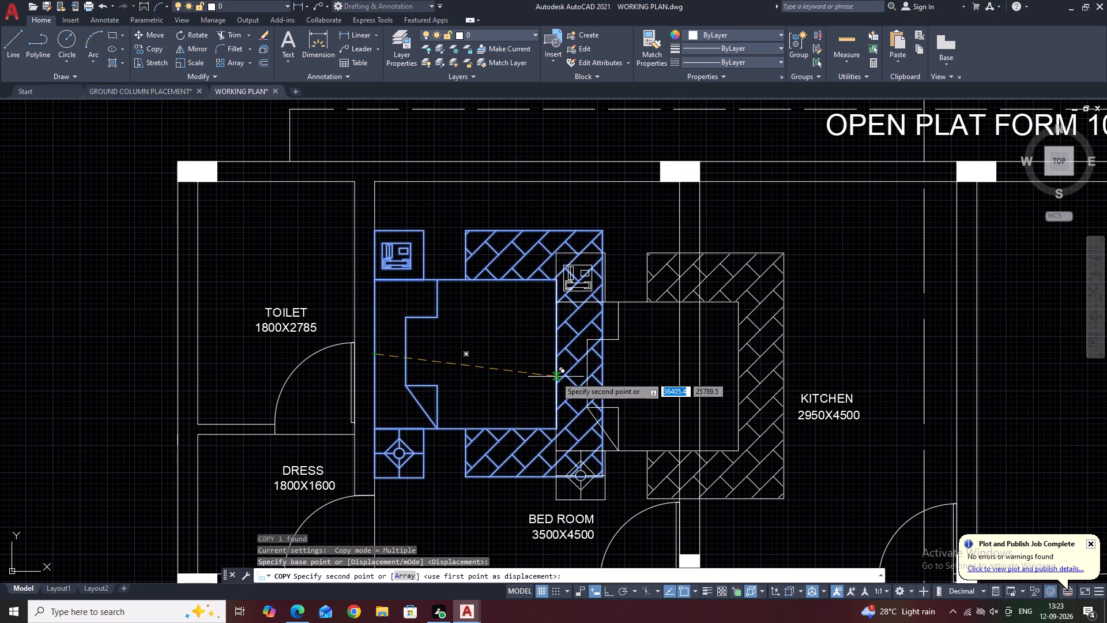
{"action": "scroll", "coordinate": [618, 375], "scroll_direction": "down", "scroll_amount": 1}
{"action": "key", "text": "F8"}
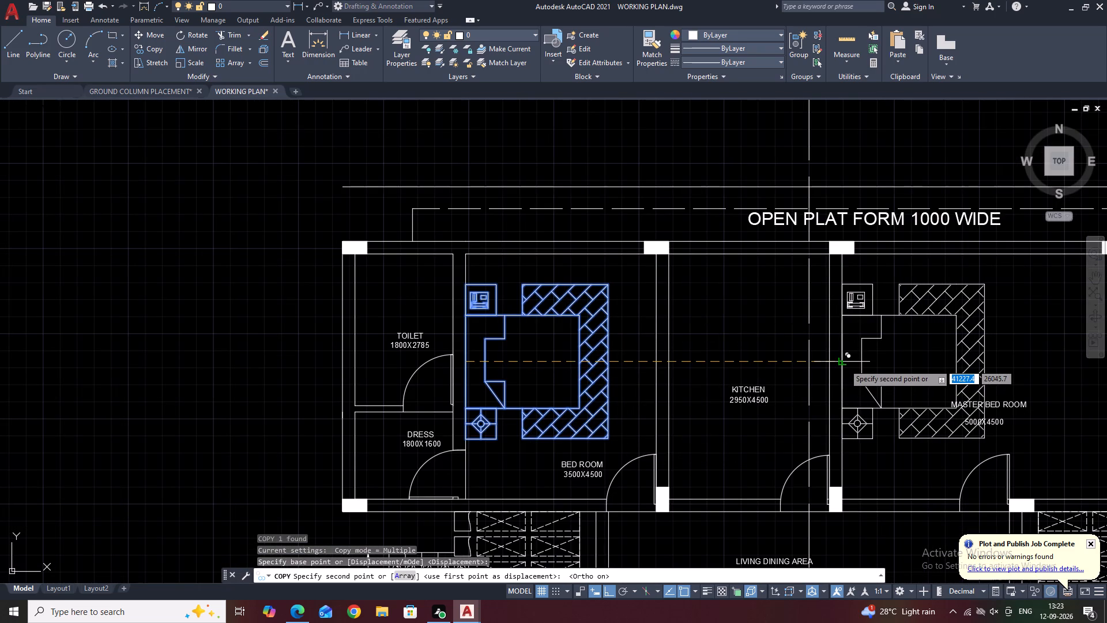
{"action": "left_click", "coordinate": [844, 364]}
{"action": "key", "text": "Escape"}
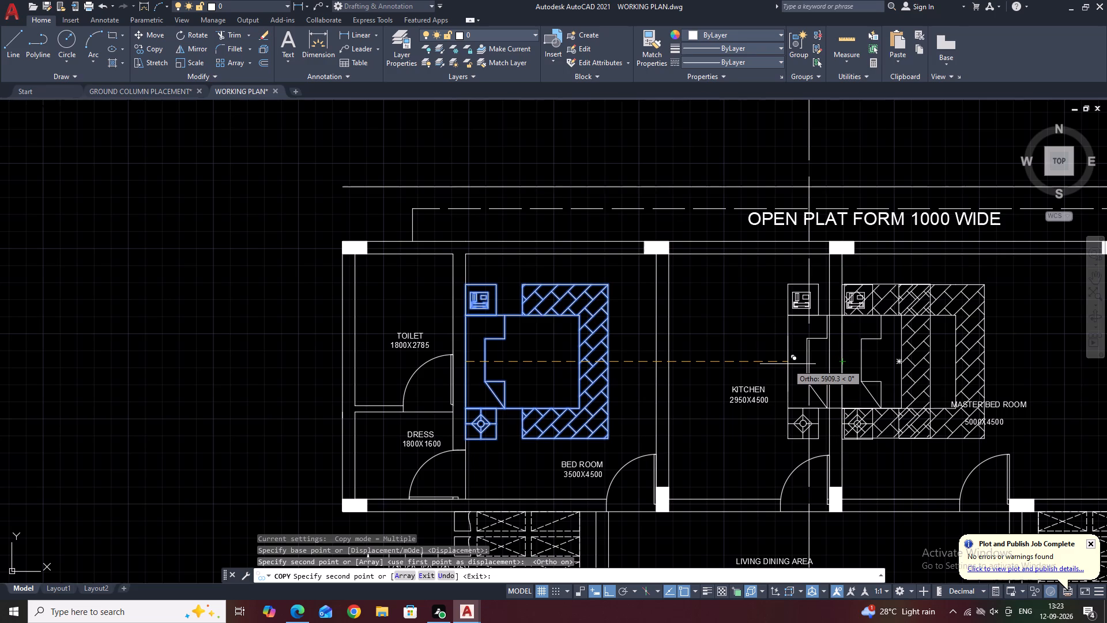
{"action": "scroll", "coordinate": [629, 349], "scroll_direction": "down", "scroll_amount": 3}
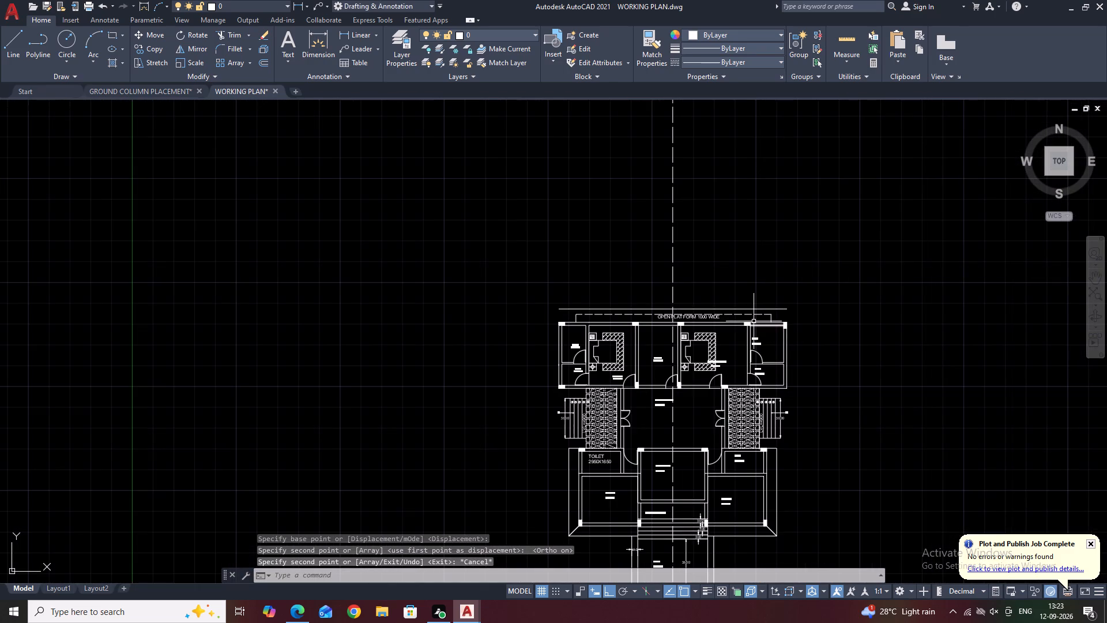
Draw a short horizontal line inward from the outer wall of the 2500X2785 TOILET, above the DRESS partition, as the washbasin counter's upper edge.
{"action": "scroll", "coordinate": [785, 351], "scroll_direction": "up", "scroll_amount": 3}
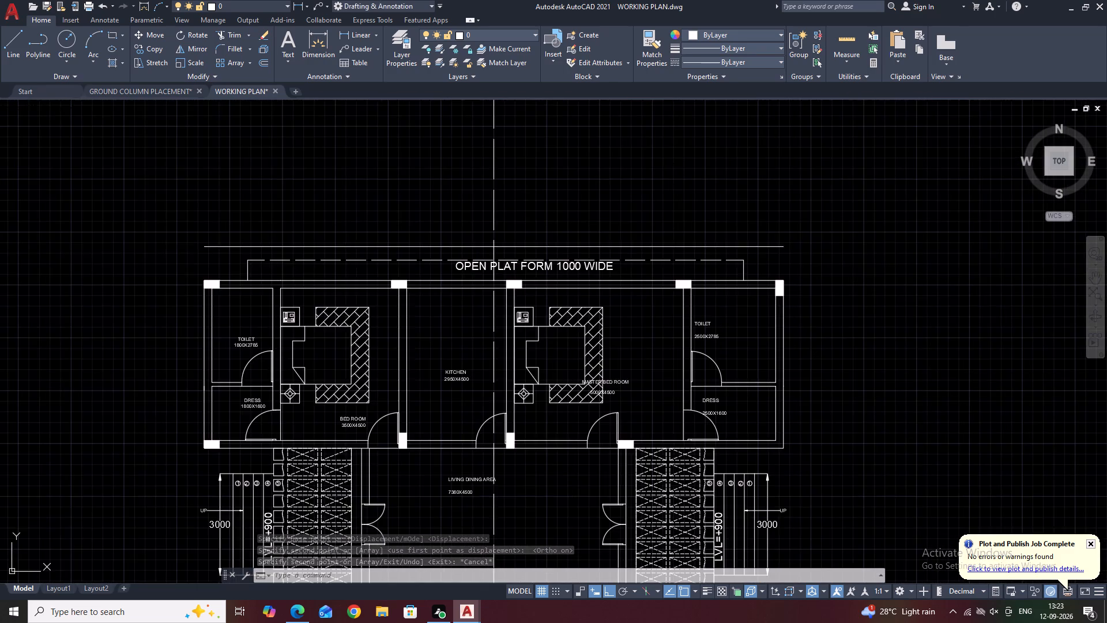
{"action": "scroll", "coordinate": [743, 318], "scroll_direction": "up", "scroll_amount": 3}
{"action": "middle_click_drag", "start_coordinate": [807, 303], "coordinate": [677, 328]}
{"action": "middle_click_drag", "start_coordinate": [643, 351], "coordinate": [705, 359]}
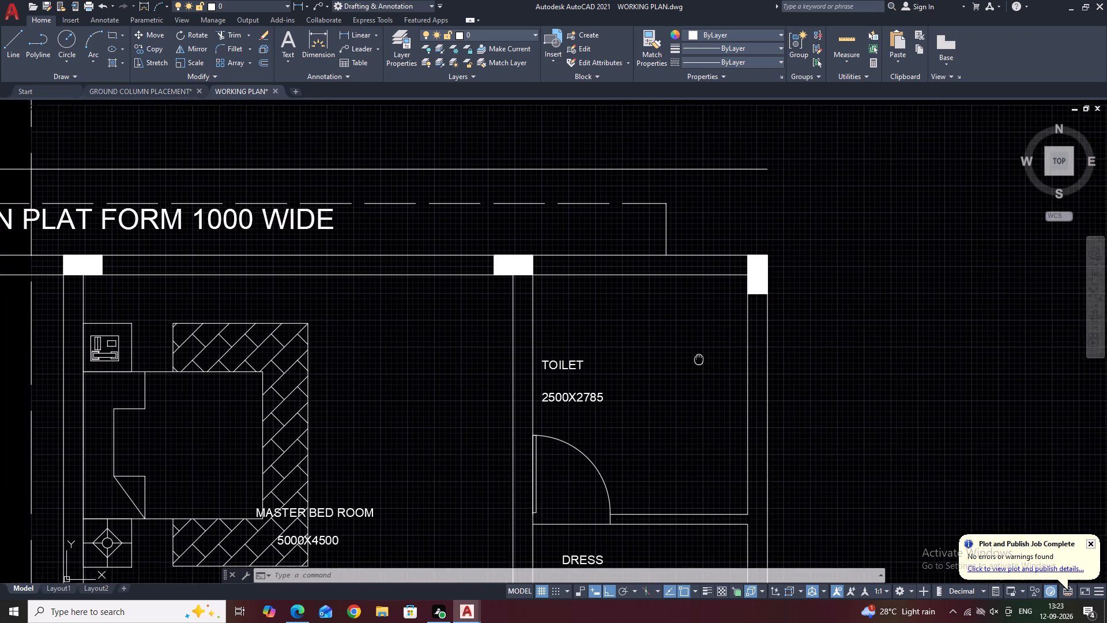
{"action": "middle_click_drag", "start_coordinate": [705, 359], "coordinate": [713, 355]}
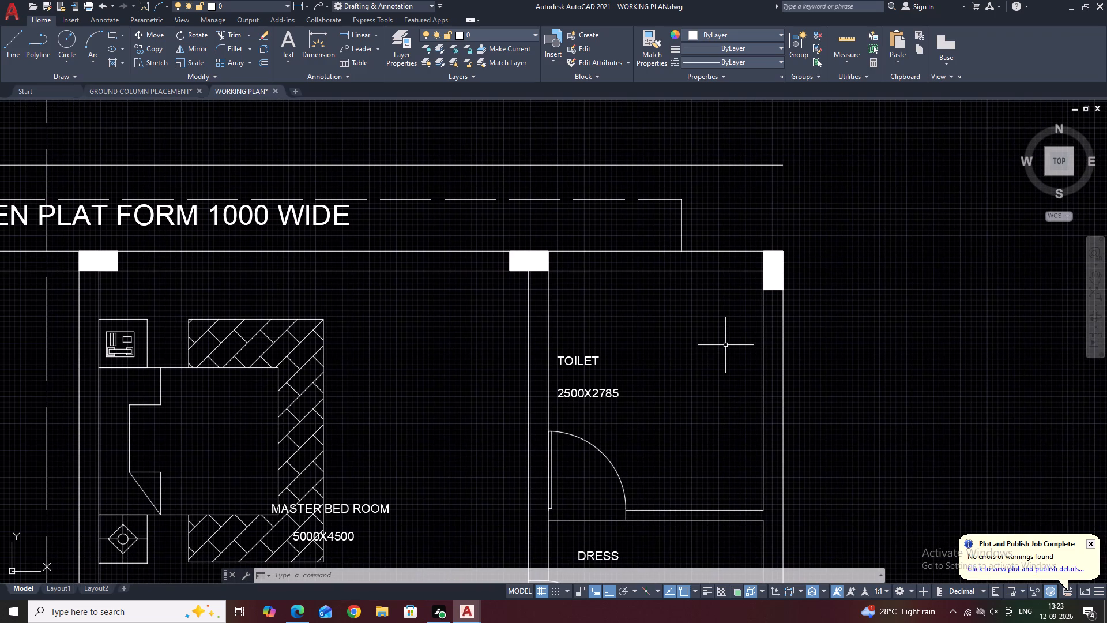
{"action": "middle_click_drag", "start_coordinate": [738, 399], "coordinate": [751, 302]}
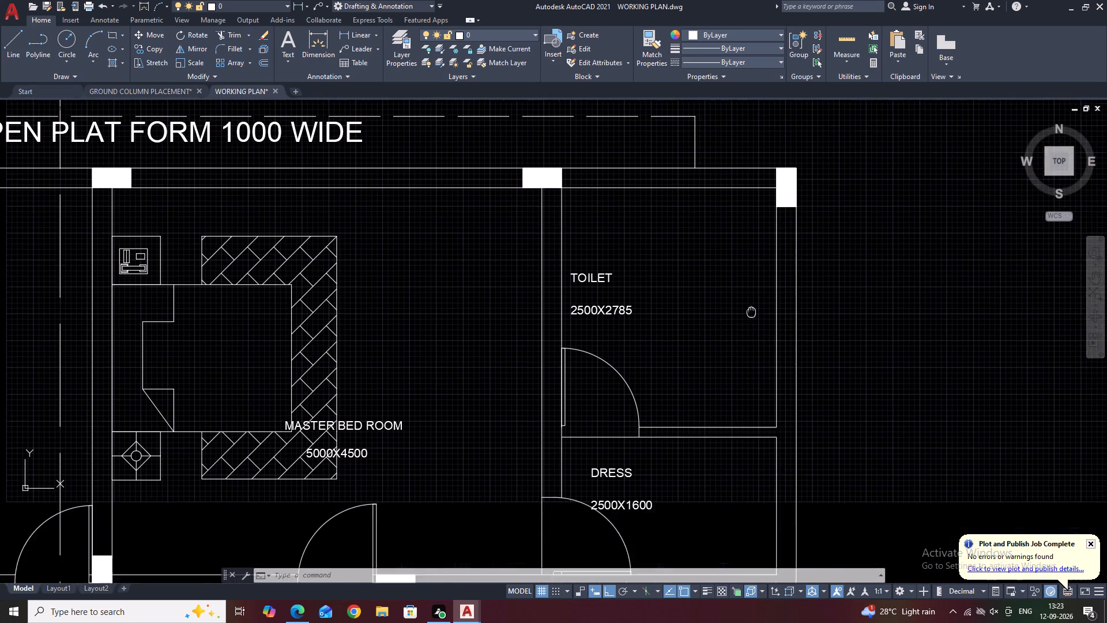
{"action": "middle_click_drag", "start_coordinate": [751, 302], "coordinate": [752, 297]}
{"action": "middle_click_drag", "start_coordinate": [694, 365], "coordinate": [698, 344]}
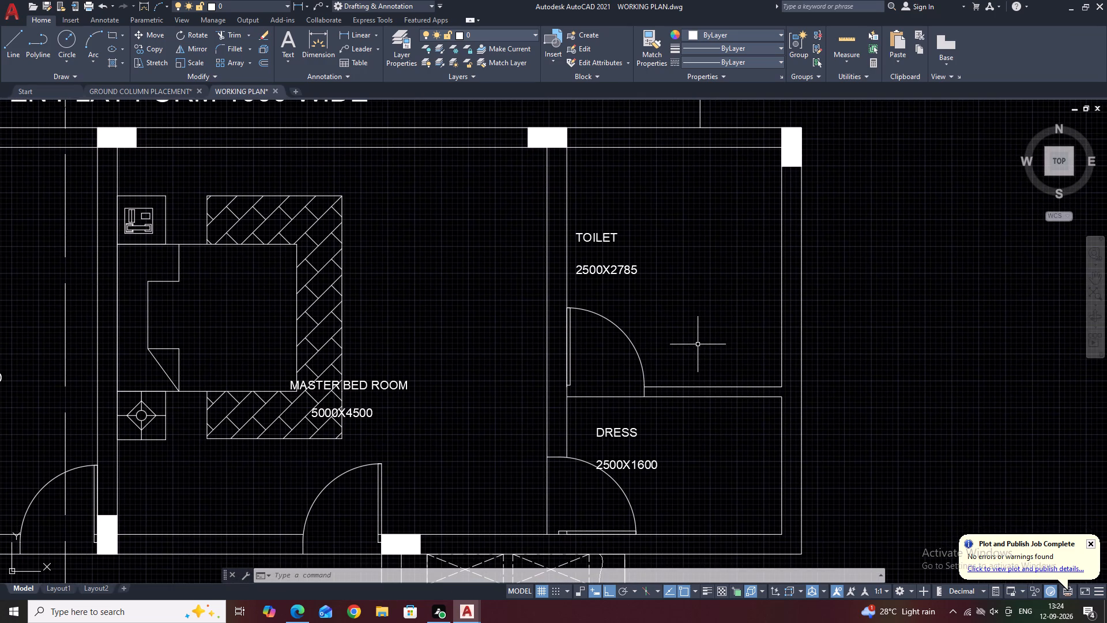
{"action": "key", "text": "l"}
{"action": "key", "text": "space"}
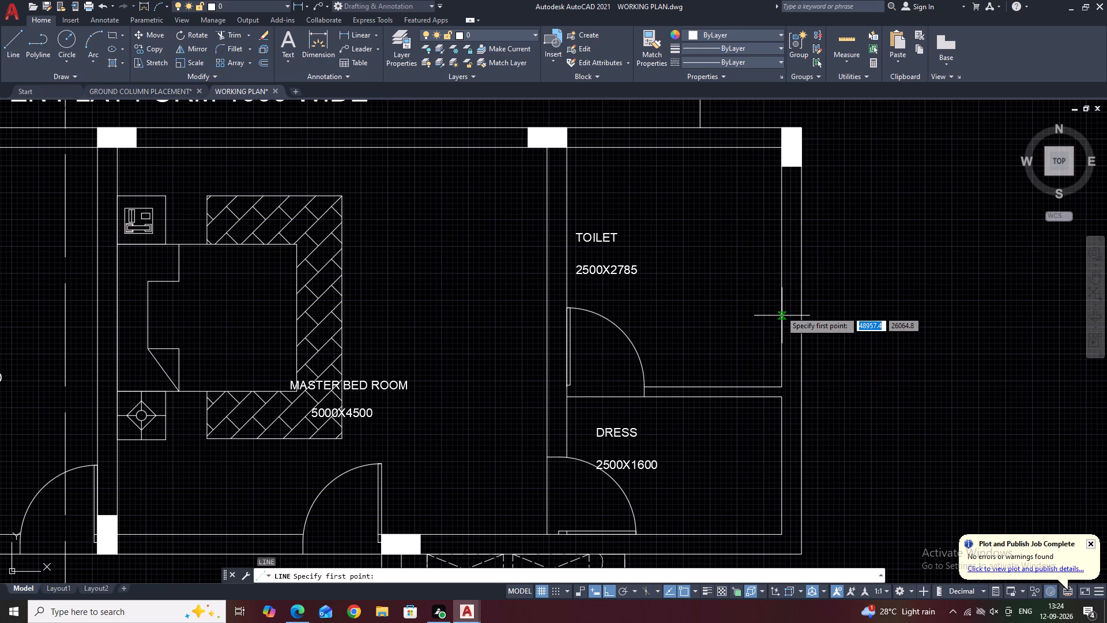
{"action": "left_click", "coordinate": [780, 309]}
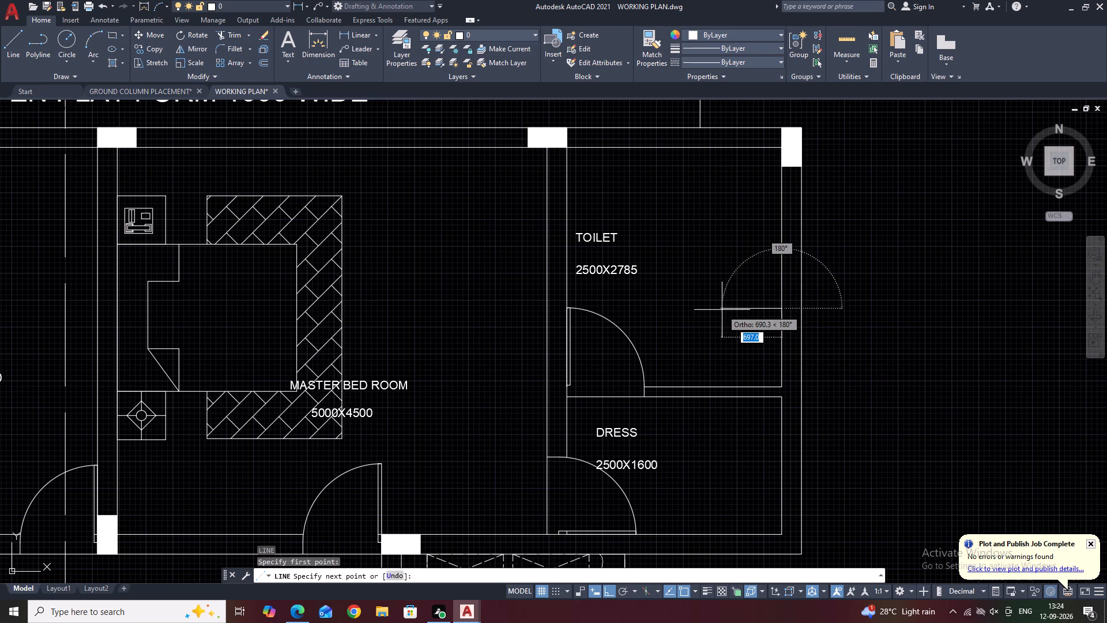
{"action": "left_click", "coordinate": [738, 311]}
{"action": "key", "text": "space"}
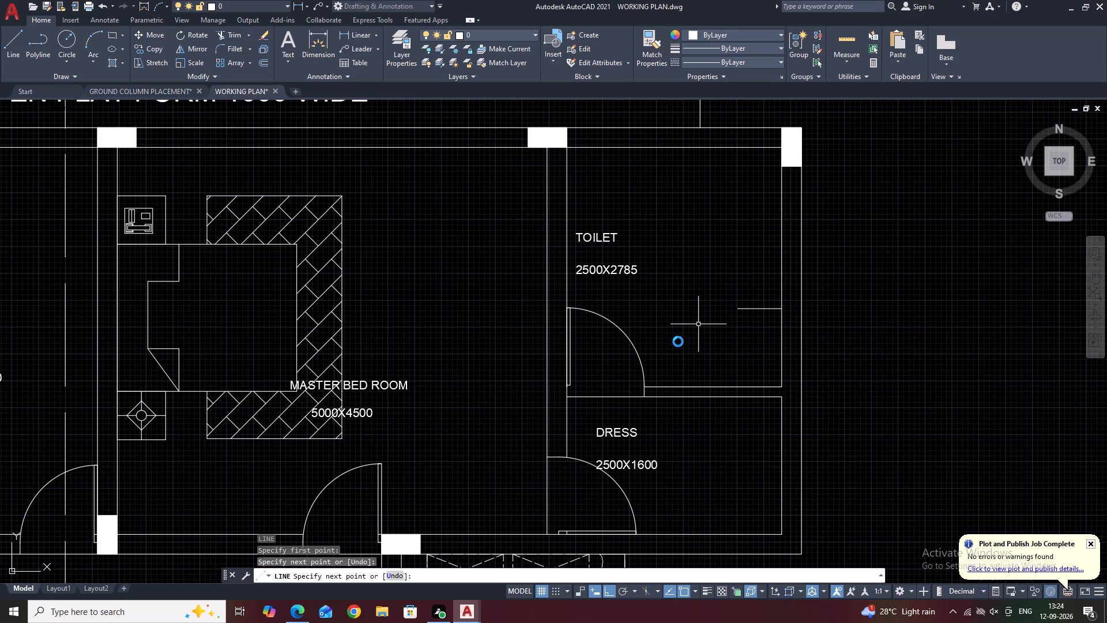
Draw a three-point arc with Ortho off from the counter edge's free end, bulging into the toilet, down to the DRESS partition wall.
{"action": "key", "text": "a"}
{"action": "key", "text": "space"}
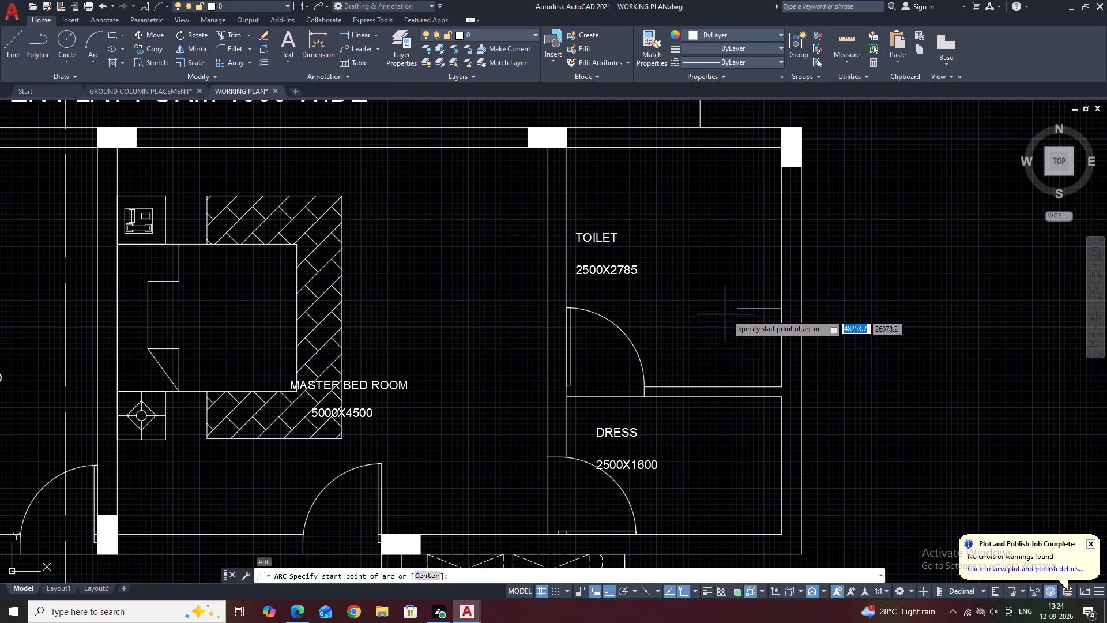
{"action": "left_click", "coordinate": [740, 306]}
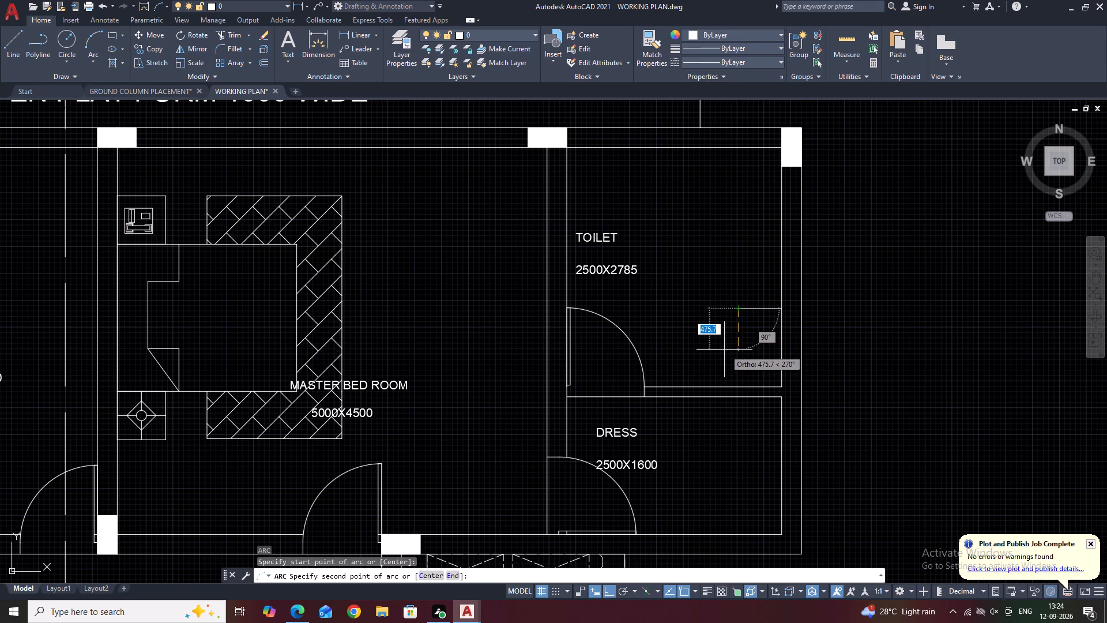
{"action": "key", "text": "F8"}
{"action": "left_click", "coordinate": [726, 348]}
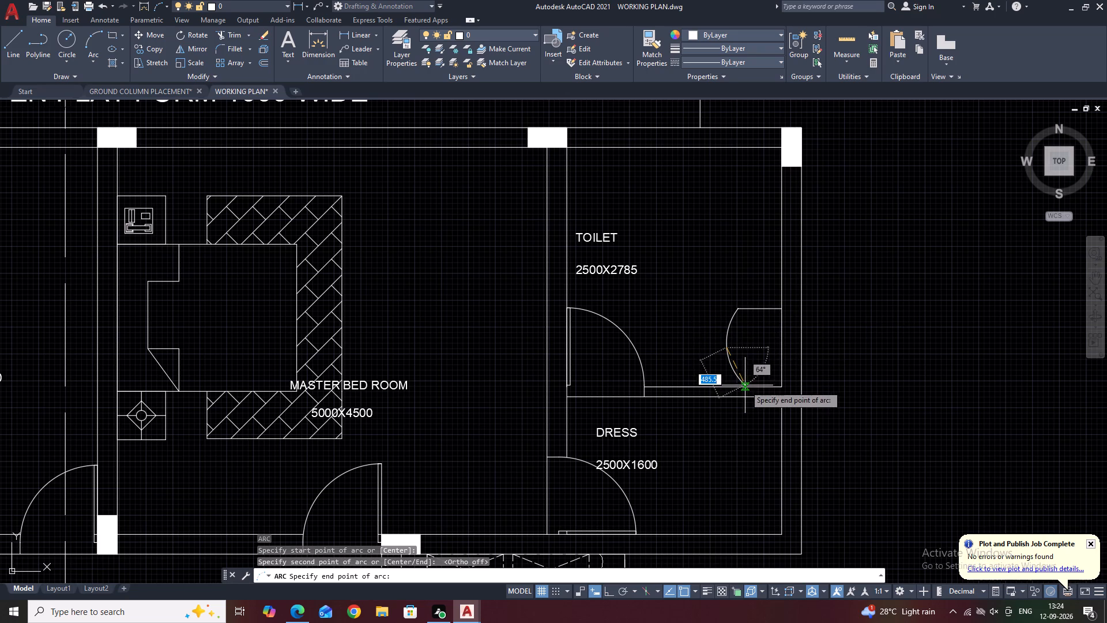
{"action": "left_click", "coordinate": [745, 386]}
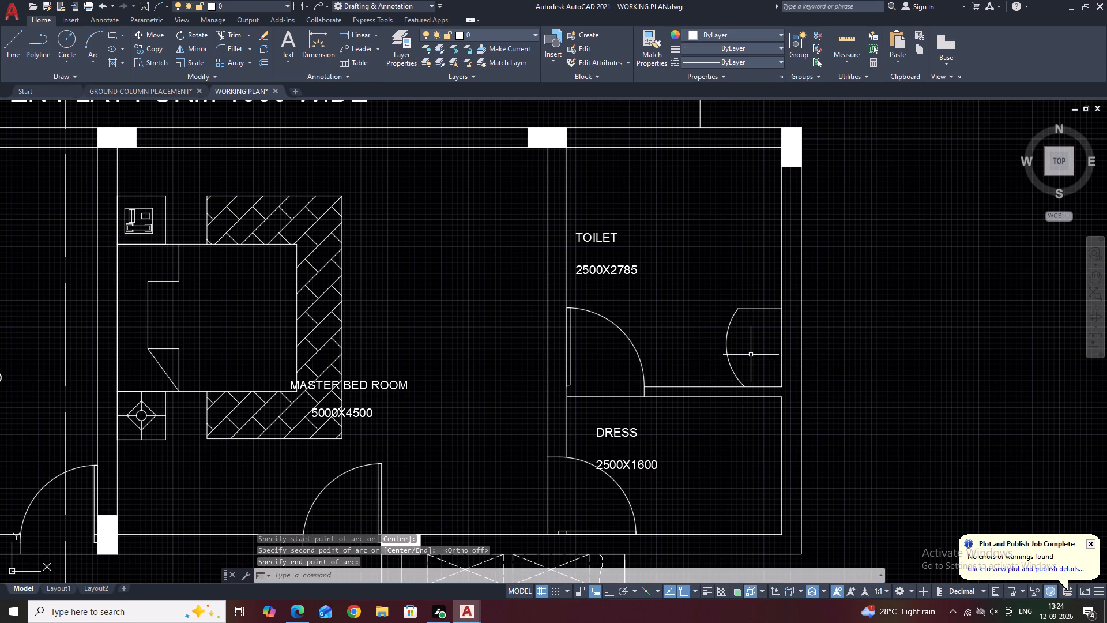
Draw a small vertical basin ellipse about 250 mm long inside the counter outline, with Ortho on.
{"action": "key", "text": "e"}
{"action": "type", "text": "L"}
{"action": "key", "text": "space"}
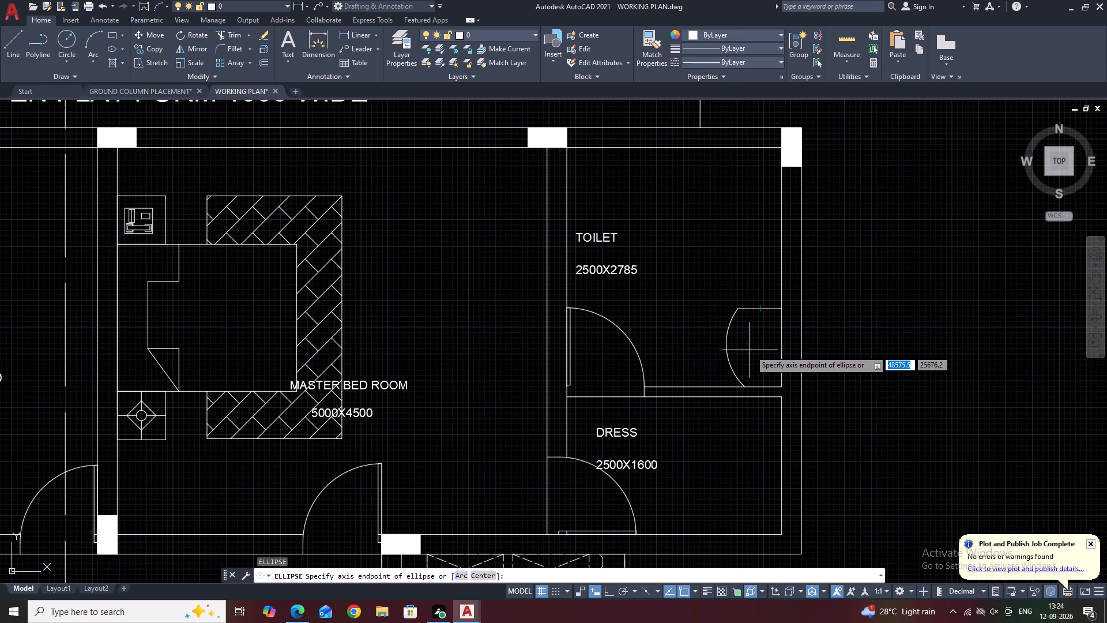
{"action": "left_click", "coordinate": [758, 352]}
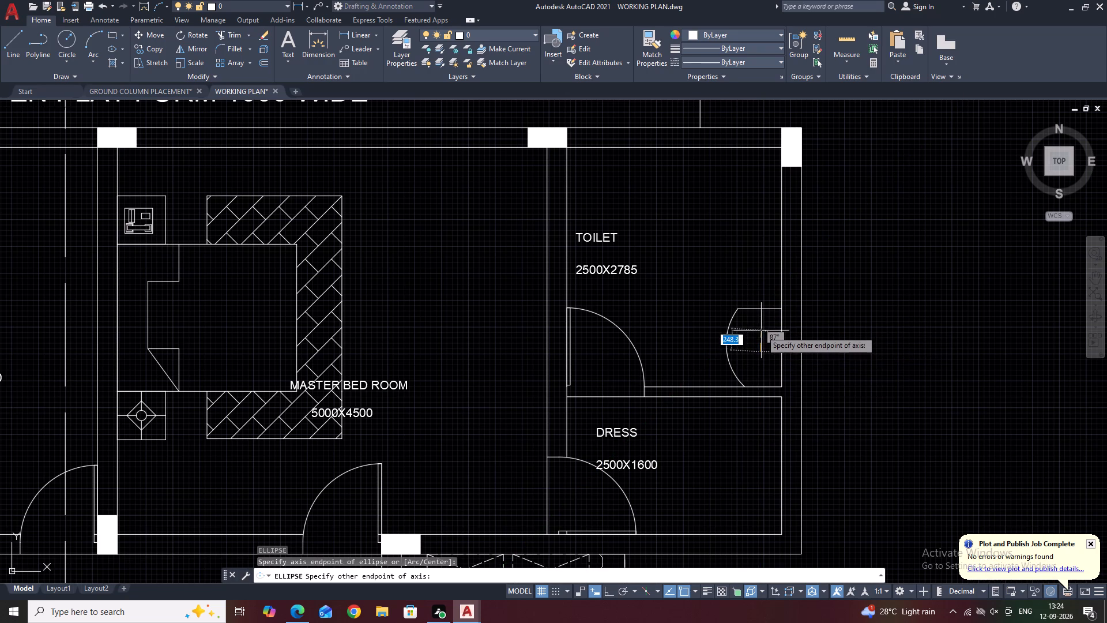
{"action": "key", "text": "F8"}
{"action": "left_click", "coordinate": [760, 331]}
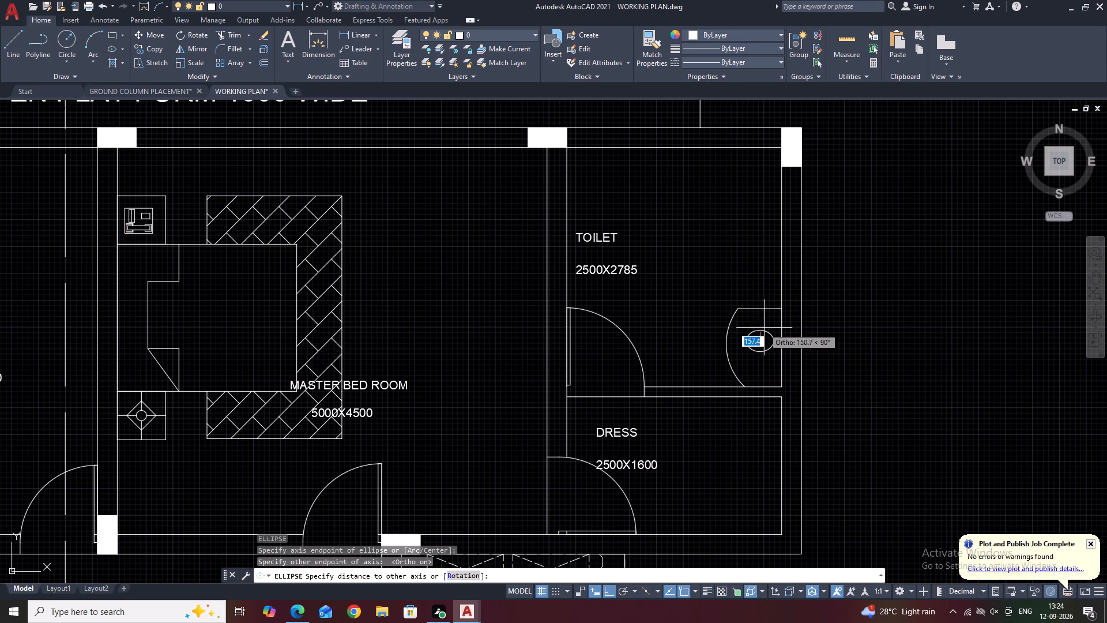
{"action": "left_click", "coordinate": [765, 346]}
Stretch the basin ellipse's vertical and horizontal axes so that it becomes a larger, wider oval within the counter.
{"action": "scroll", "coordinate": [759, 351], "scroll_direction": "up", "scroll_amount": 3}
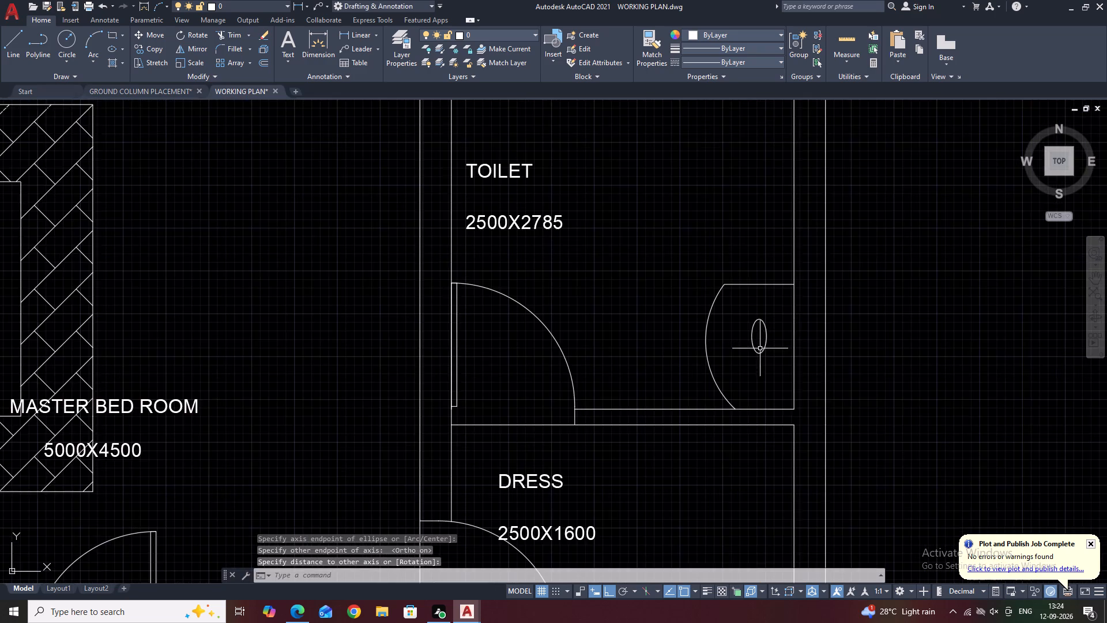
{"action": "scroll", "coordinate": [758, 350], "scroll_direction": "up", "scroll_amount": 2}
{"action": "left_click", "coordinate": [764, 342]}
{"action": "left_click", "coordinate": [734, 370]}
{"action": "left_click", "coordinate": [755, 358]}
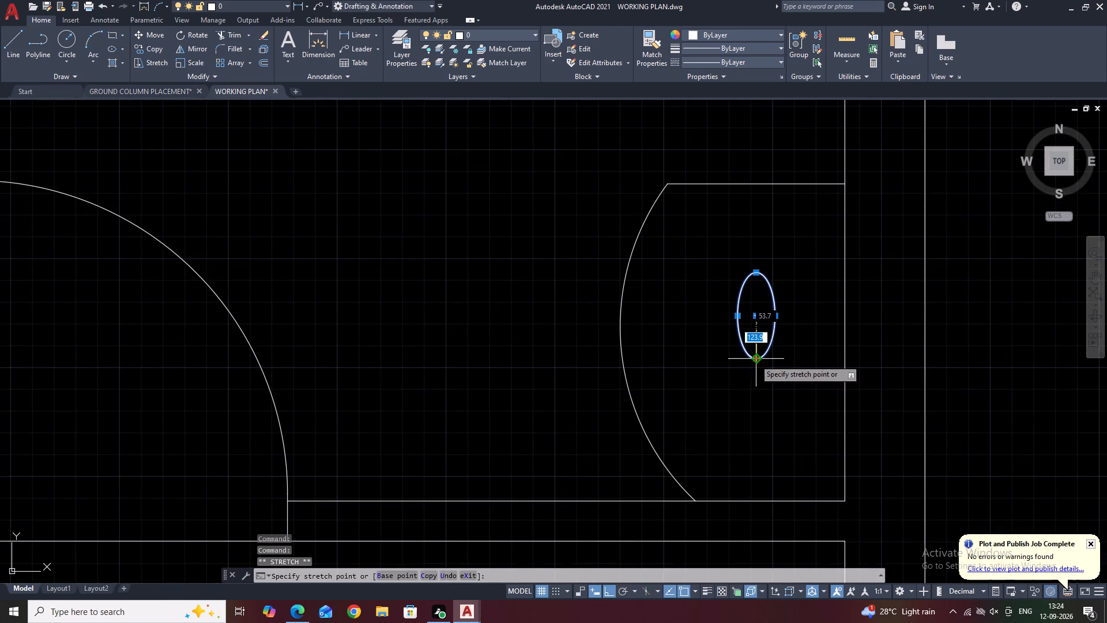
{"action": "left_click", "coordinate": [761, 414]}
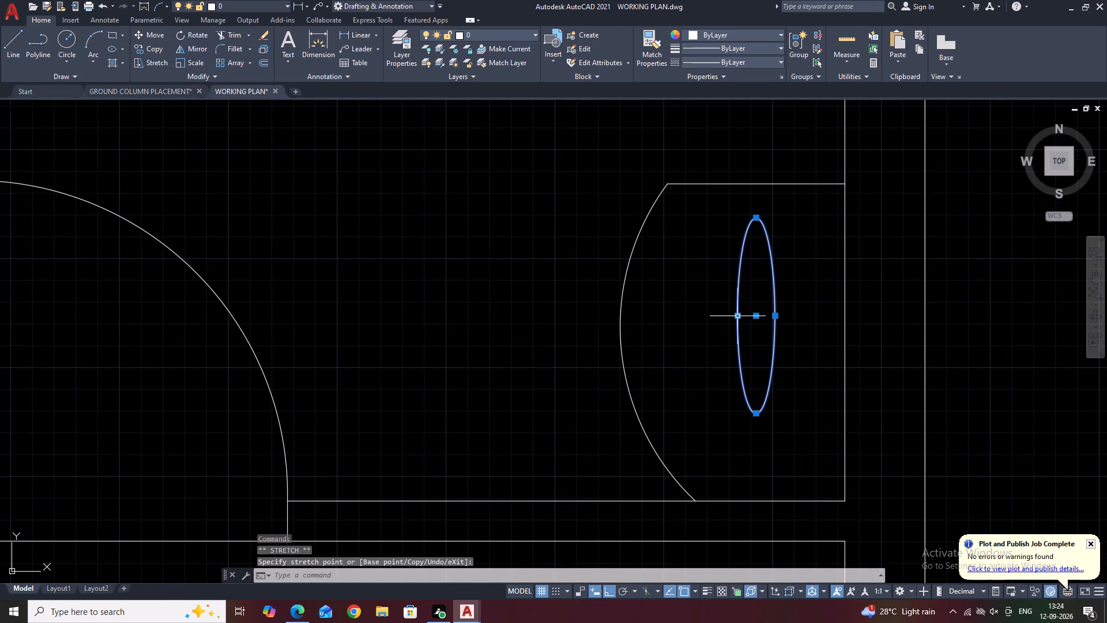
{"action": "left_click", "coordinate": [737, 316]}
{"action": "left_click", "coordinate": [693, 317]}
{"action": "scroll", "coordinate": [773, 309], "scroll_direction": "down", "scroll_amount": 3}
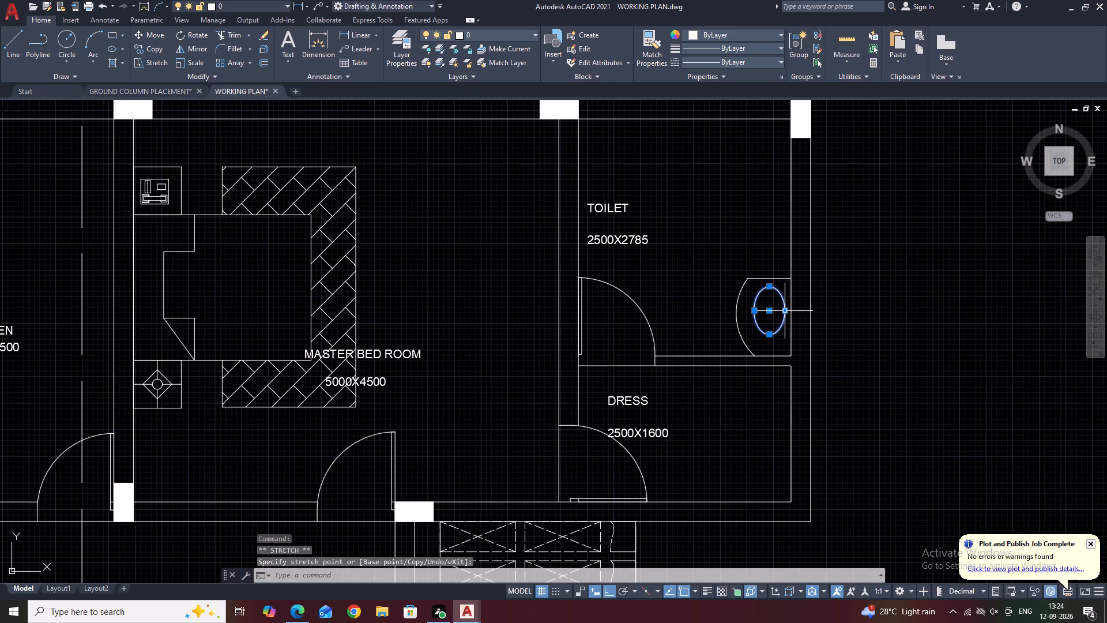
{"action": "key", "text": "Escape"}
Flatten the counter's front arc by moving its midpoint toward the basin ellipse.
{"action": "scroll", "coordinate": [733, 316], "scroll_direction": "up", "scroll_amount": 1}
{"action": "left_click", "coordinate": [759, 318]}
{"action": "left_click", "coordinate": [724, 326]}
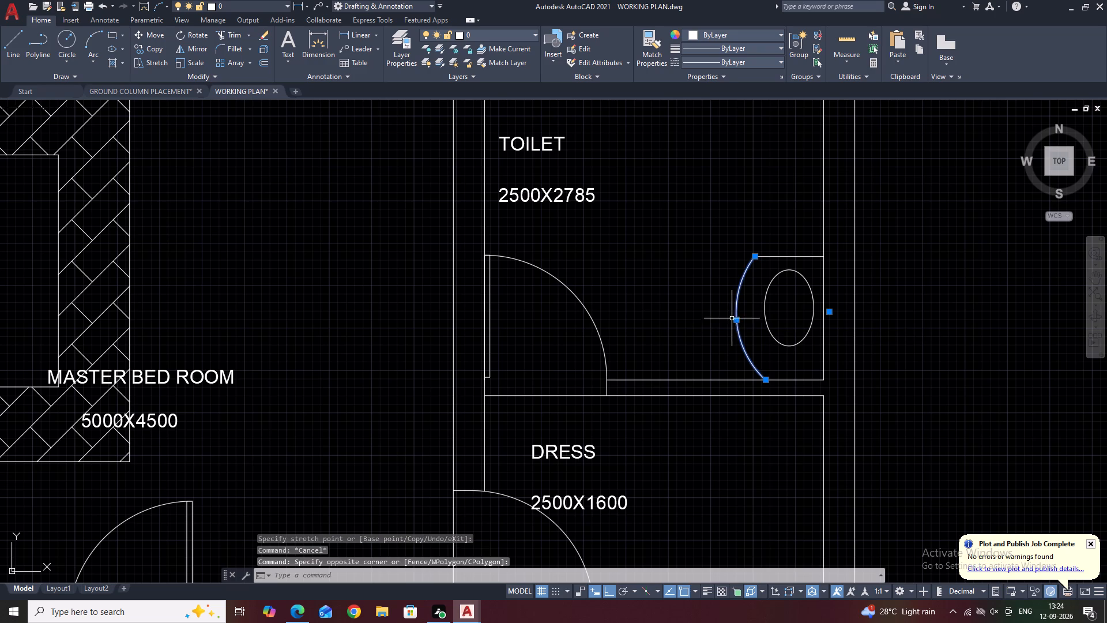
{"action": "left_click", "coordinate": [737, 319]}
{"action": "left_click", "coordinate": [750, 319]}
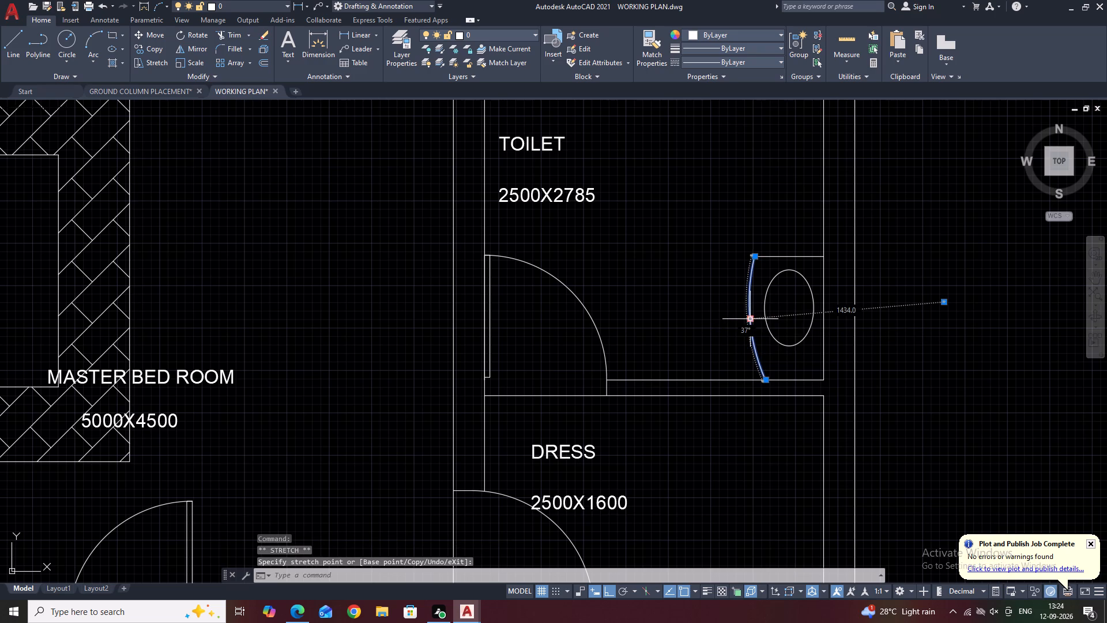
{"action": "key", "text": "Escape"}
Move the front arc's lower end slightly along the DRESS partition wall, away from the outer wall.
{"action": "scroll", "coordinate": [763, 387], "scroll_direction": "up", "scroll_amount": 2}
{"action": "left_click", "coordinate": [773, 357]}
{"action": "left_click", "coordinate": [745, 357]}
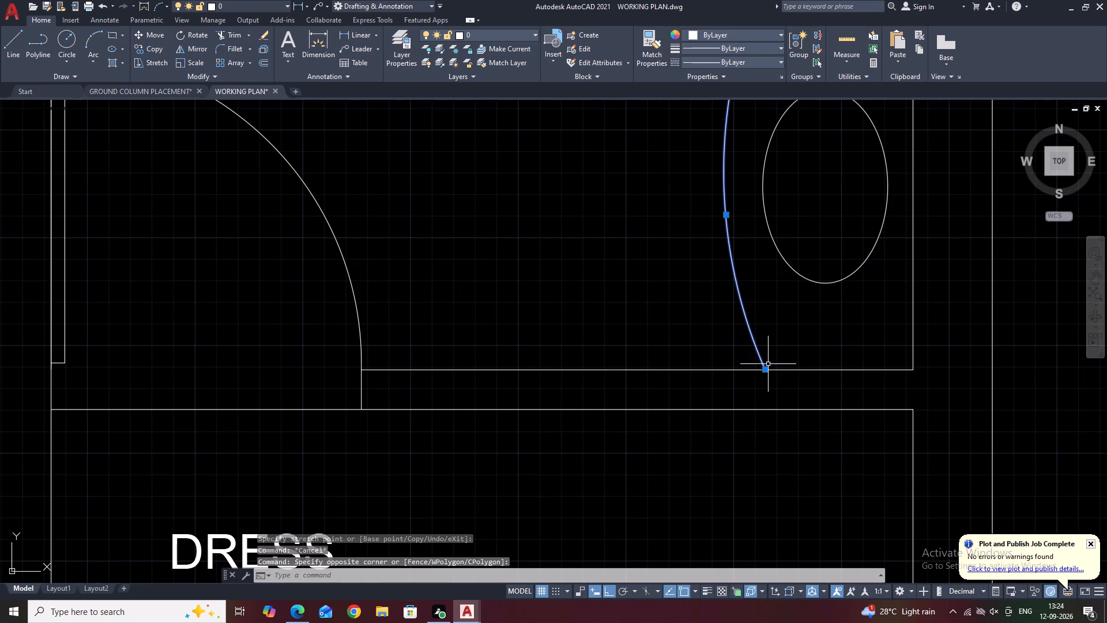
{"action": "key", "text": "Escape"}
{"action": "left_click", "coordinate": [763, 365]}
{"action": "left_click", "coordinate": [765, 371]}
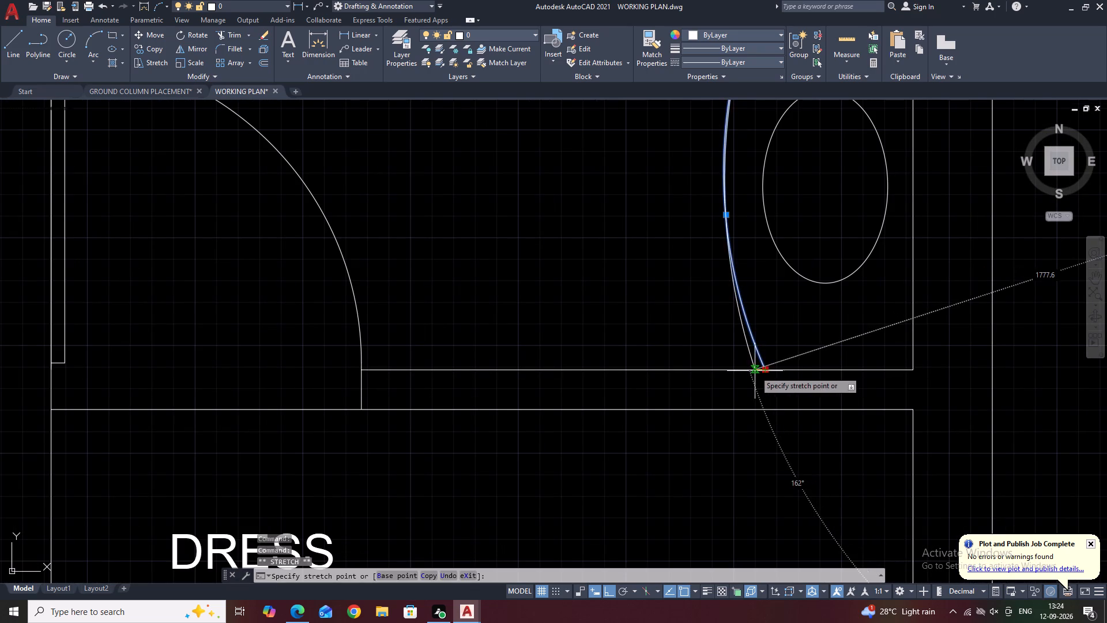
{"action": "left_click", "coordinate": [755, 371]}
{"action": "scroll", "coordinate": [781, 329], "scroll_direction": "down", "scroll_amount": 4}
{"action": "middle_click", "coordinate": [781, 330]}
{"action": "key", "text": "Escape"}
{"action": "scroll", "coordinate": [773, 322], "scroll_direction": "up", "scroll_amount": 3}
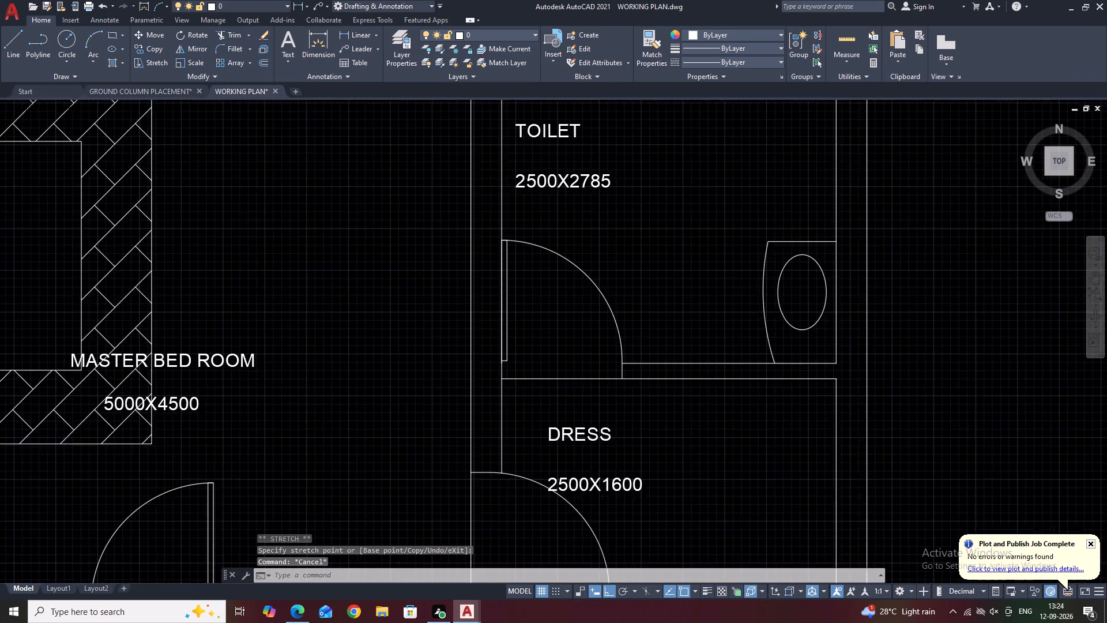
Move the basin ellipse slightly down toward the DRESS partition to centre it within the counter.
{"action": "left_click", "coordinate": [814, 350]}
{"action": "left_click", "coordinate": [797, 322]}
{"action": "middle_click_drag", "start_coordinate": [816, 317], "coordinate": [782, 295]}
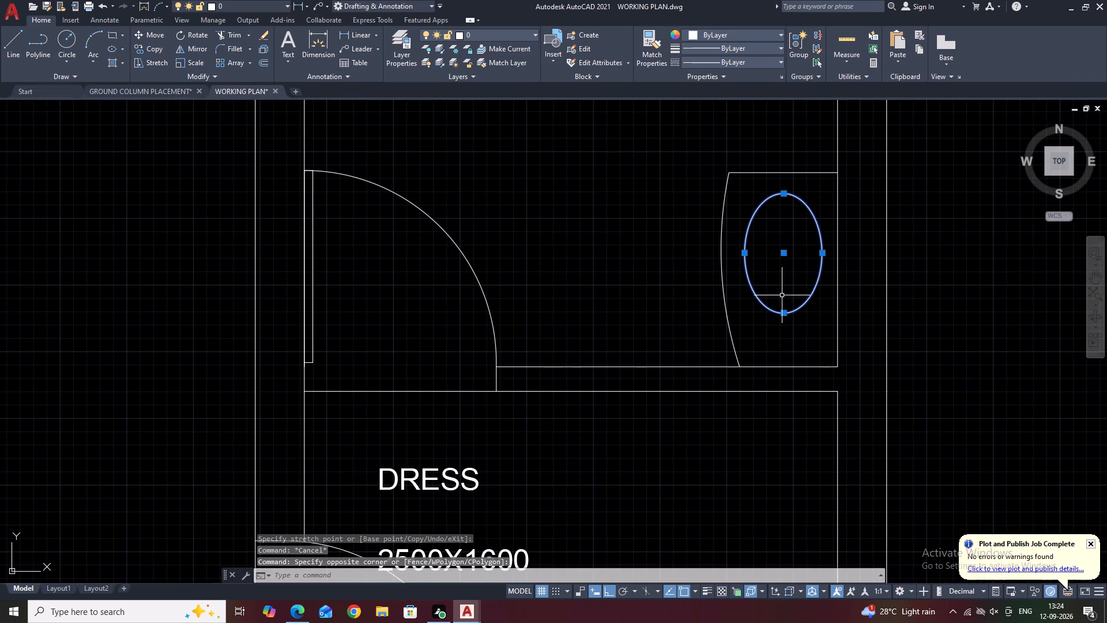
{"action": "type", "text": "M"}
{"action": "key", "text": "space"}
{"action": "left_click", "coordinate": [782, 295]}
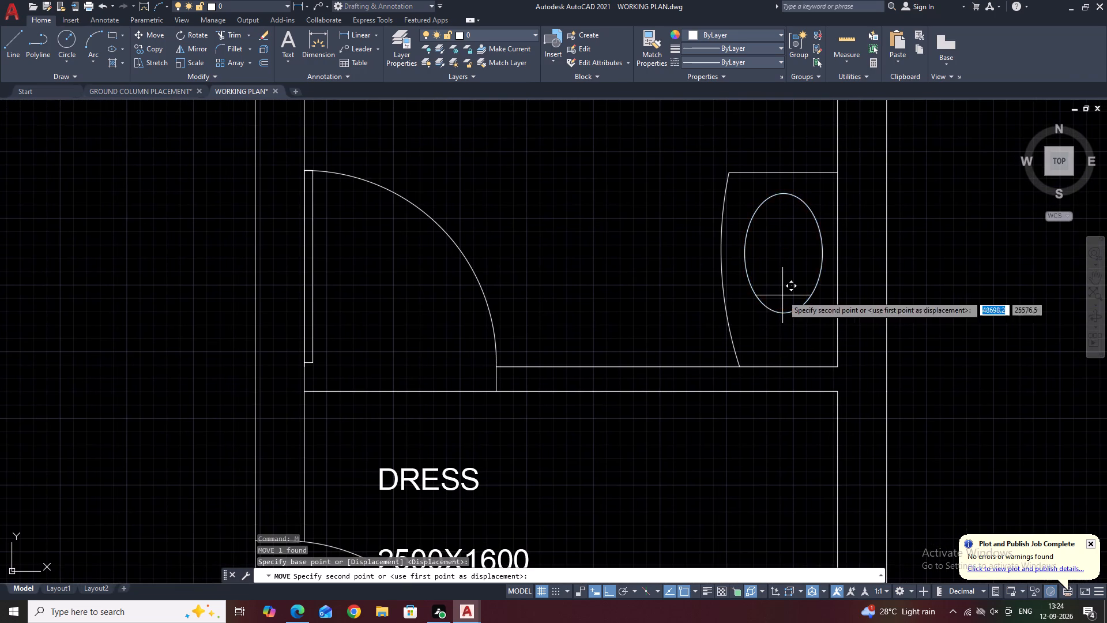
{"action": "left_click", "coordinate": [776, 309]}
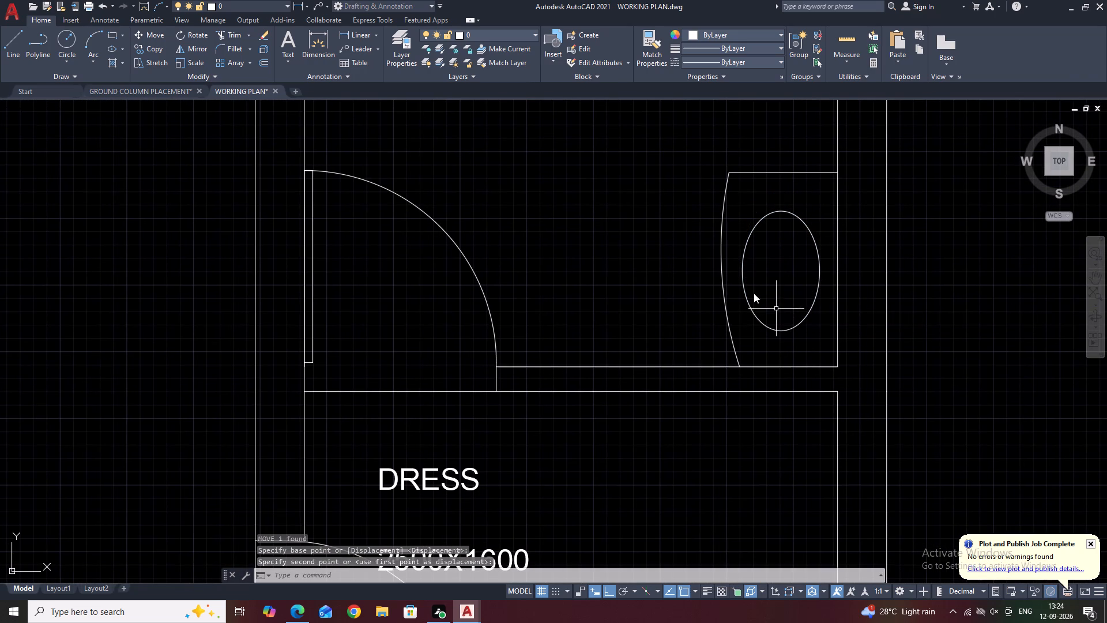
Draw a vertical guide line from the front arc's upper end down to the DRESS partition wall.
{"action": "key", "text": "l"}
{"action": "key", "text": "space"}
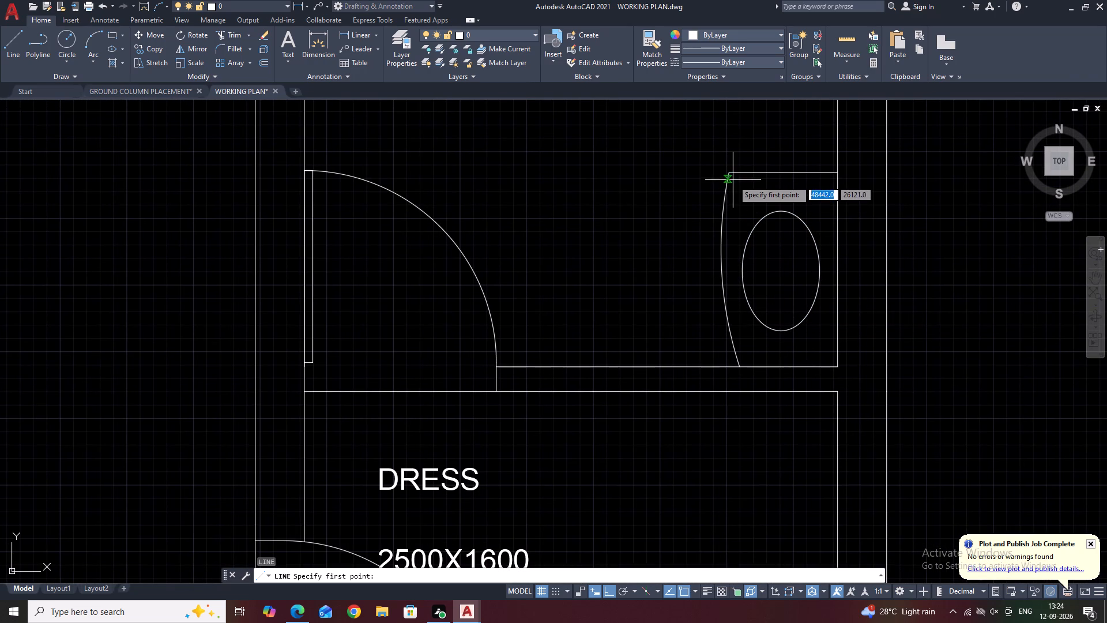
{"action": "left_click", "coordinate": [731, 172]}
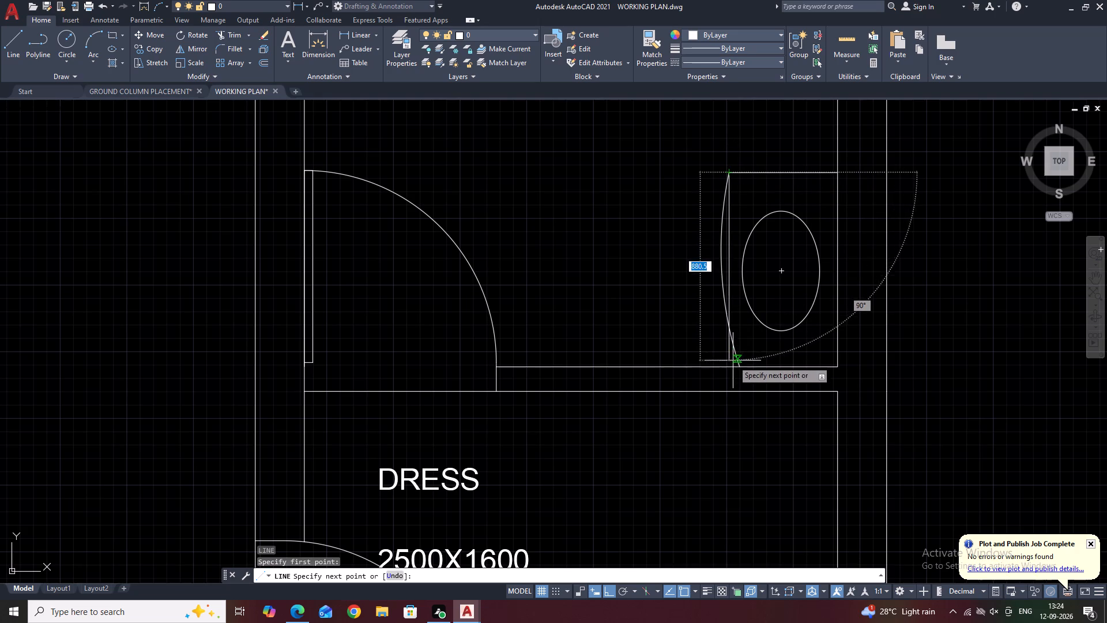
{"action": "left_click", "coordinate": [732, 369]}
{"action": "scroll", "coordinate": [735, 366], "scroll_direction": "up", "scroll_amount": 2}
{"action": "key", "text": "Escape"}
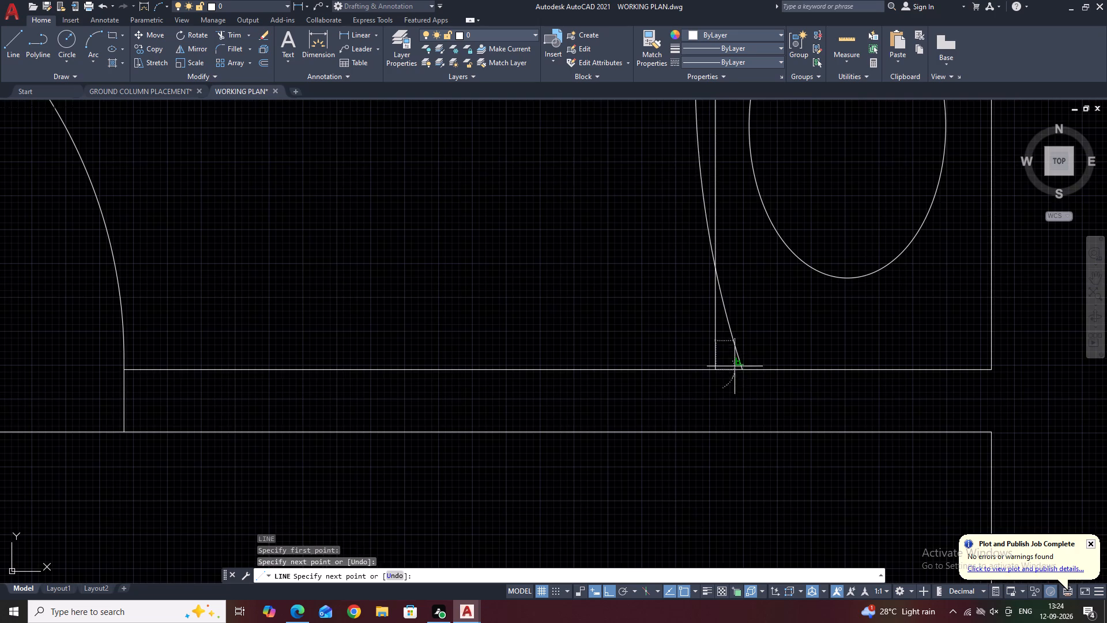
Stretch the front arc's lower end to the foot of the vertical guide line on the partition wall.
{"action": "left_click", "coordinate": [740, 355]}
{"action": "left_click", "coordinate": [741, 367]}
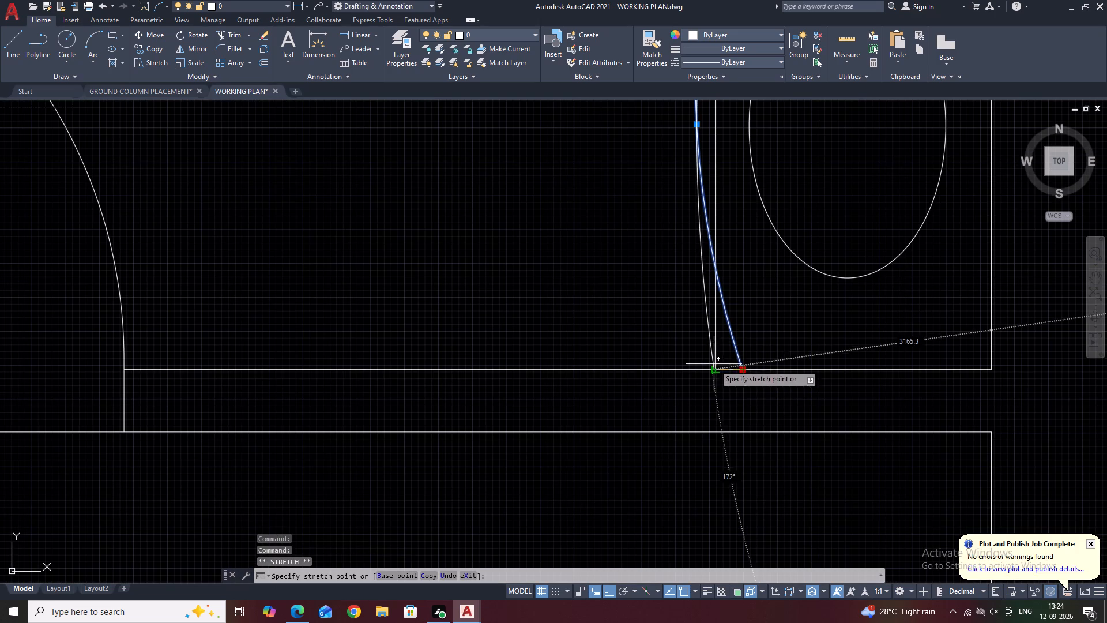
{"action": "left_click", "coordinate": [713, 364]}
{"action": "scroll", "coordinate": [731, 347], "scroll_direction": "down", "scroll_amount": 3}
{"action": "key", "text": "Escape"}
{"action": "key", "text": "Escape"}
{"action": "scroll", "coordinate": [758, 316], "scroll_direction": "up", "scroll_amount": 1}
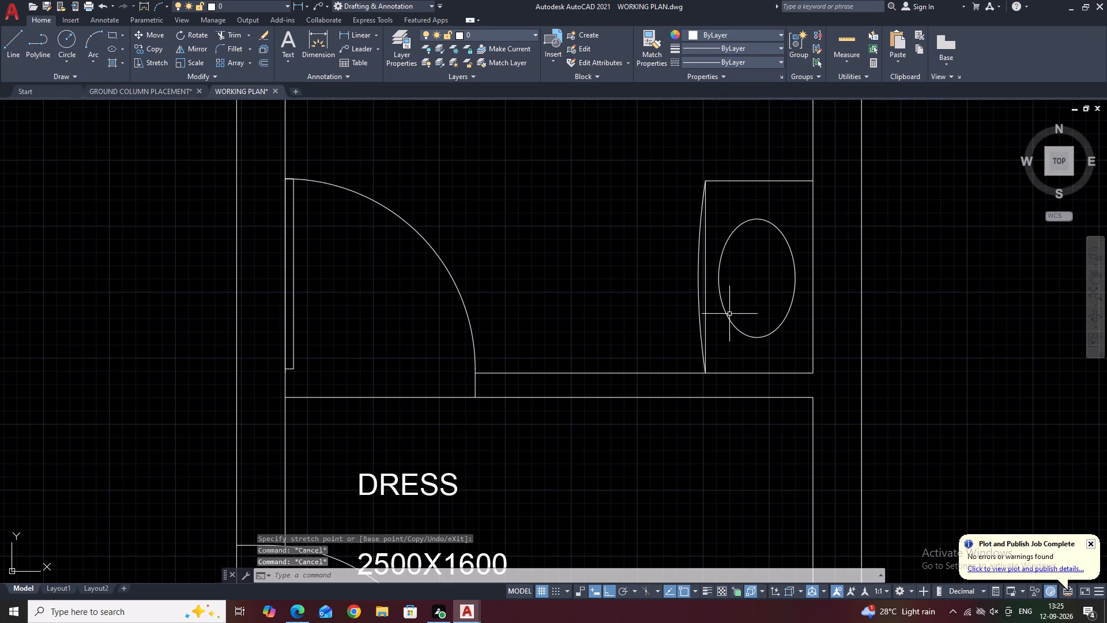
Erase the vertical guide line between the front arc's ends.
{"action": "left_click", "coordinate": [706, 265]}
{"action": "middle_click_drag", "start_coordinate": [706, 271], "coordinate": [696, 310]}
{"action": "key", "text": "Delete"}
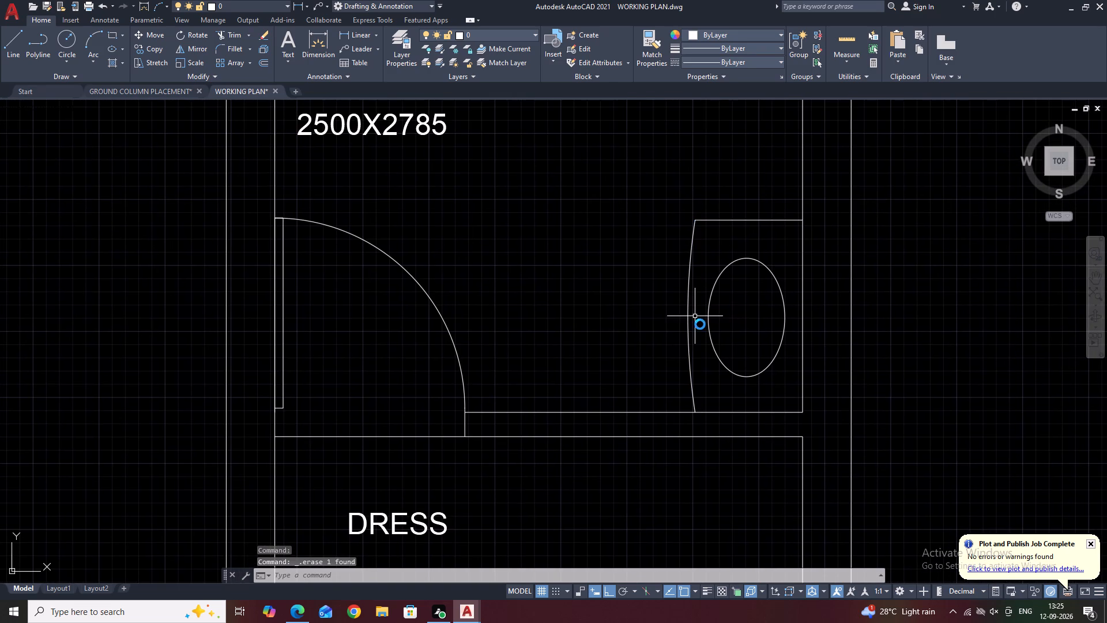
Move the front arc's midpoint slightly outward, away from the basin, to give the counter a deeper curve.
{"action": "left_click", "coordinate": [688, 310]}
{"action": "left_click", "coordinate": [690, 316]}
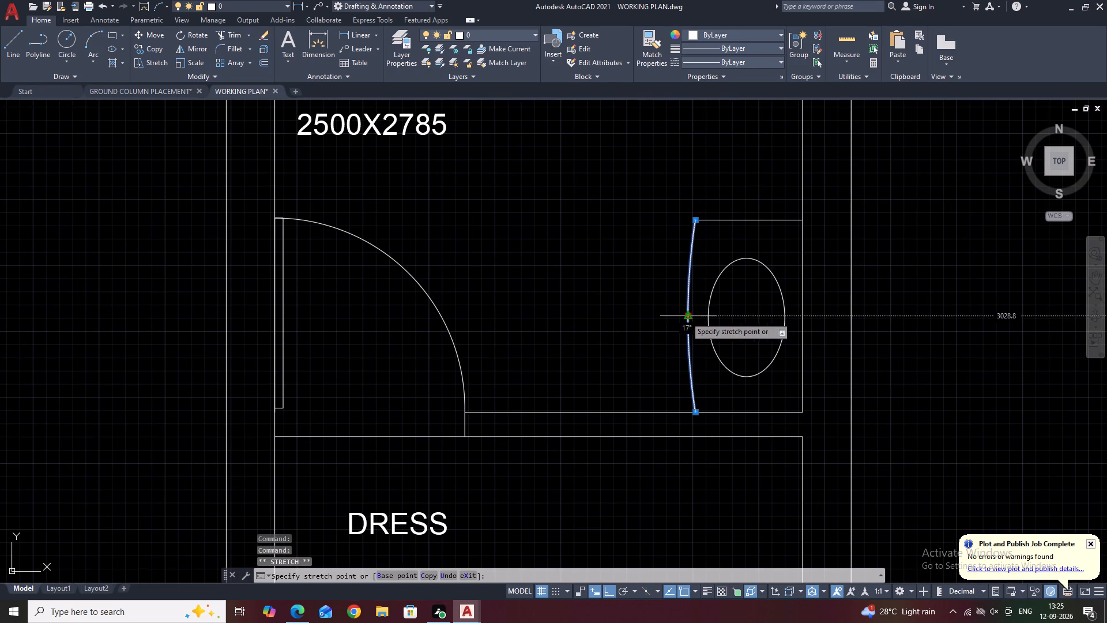
{"action": "left_click", "coordinate": [679, 317]}
{"action": "key", "text": "Escape"}
Move the basin ellipse horizontally toward the counter's curved front edge, close to the arc.
{"action": "left_click", "coordinate": [726, 322]}
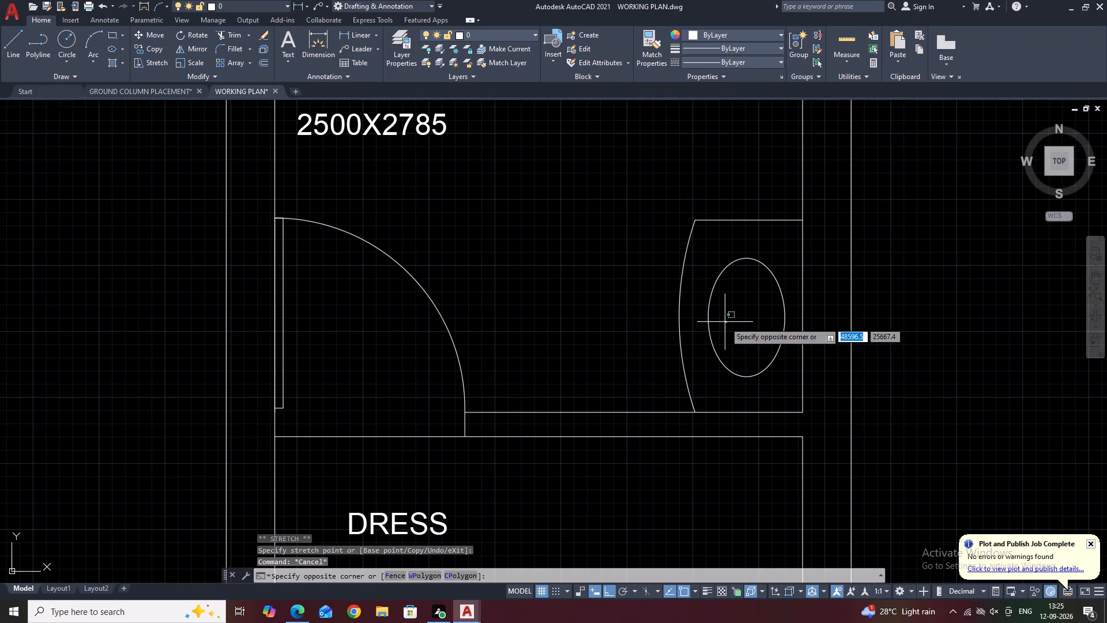
{"action": "left_click", "coordinate": [706, 292]}
{"action": "middle_click_drag", "start_coordinate": [726, 291], "coordinate": [683, 310]}
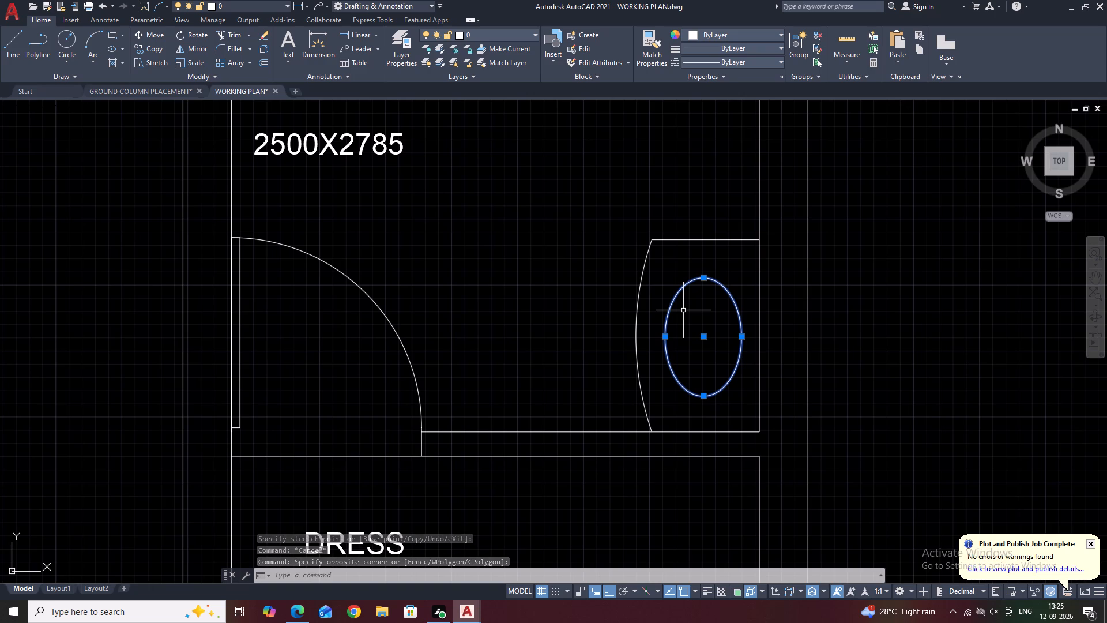
{"action": "type", "text": "M"}
{"action": "key", "text": "space"}
{"action": "left_click", "coordinate": [683, 307]}
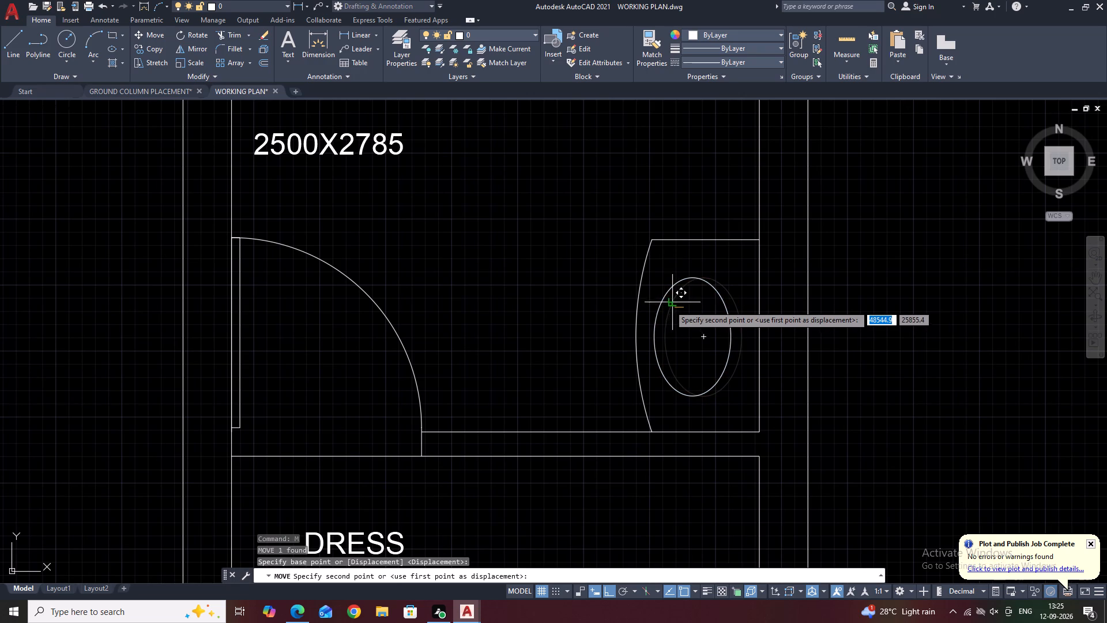
{"action": "left_click", "coordinate": [661, 306]}
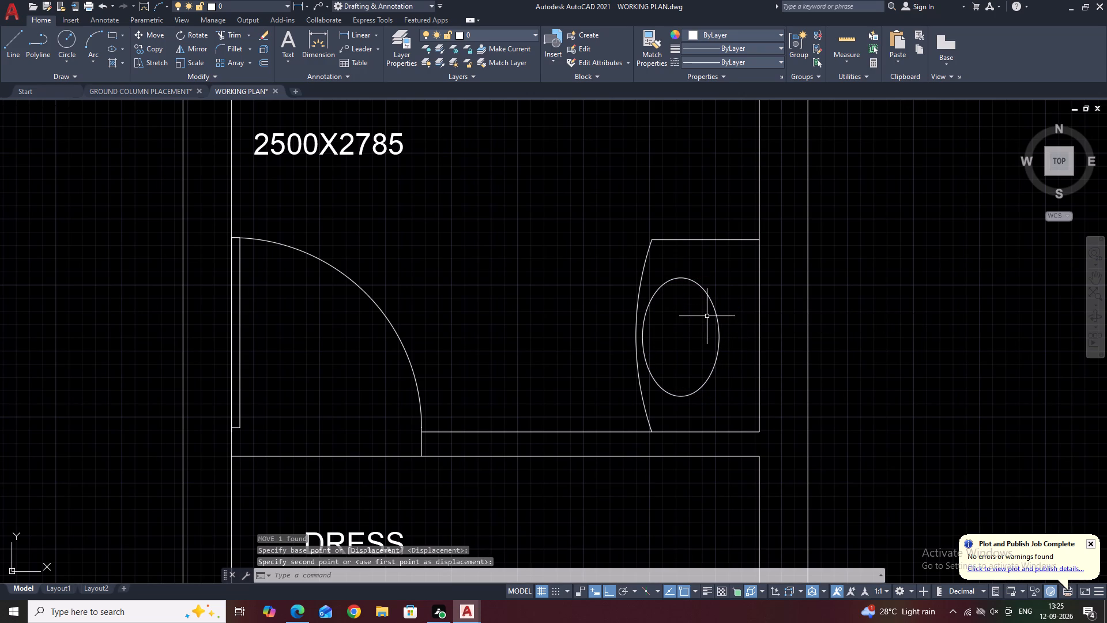
Draw two slanted lines from one point inside the basin to the outer wall, forming a V-shaped tap.
{"action": "key", "text": "l"}
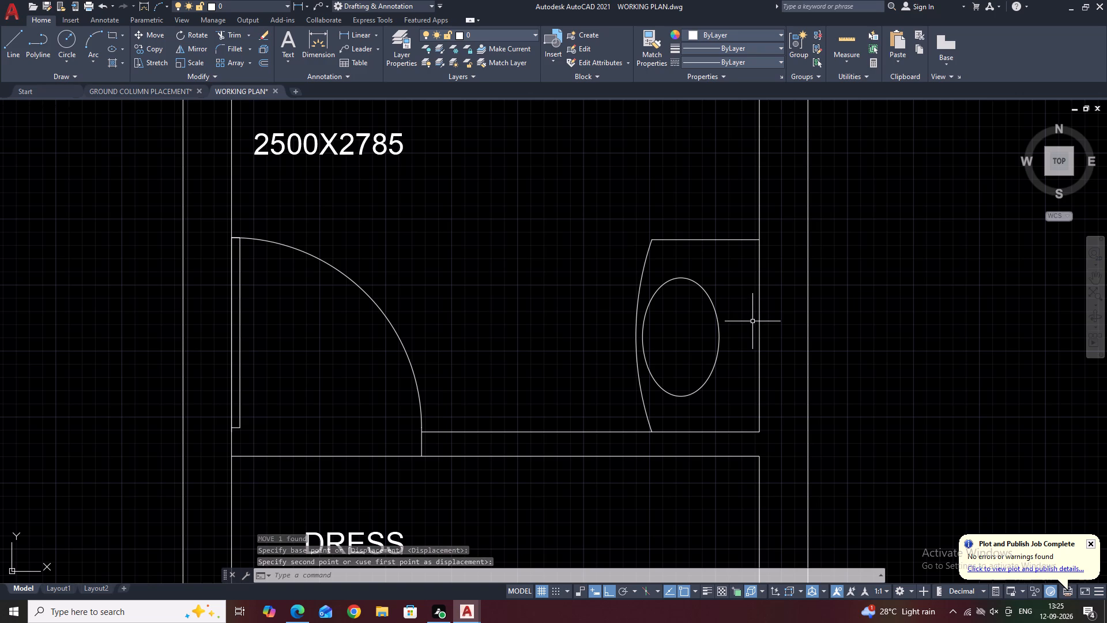
{"action": "key", "text": "space"}
{"action": "left_click", "coordinate": [701, 332]}
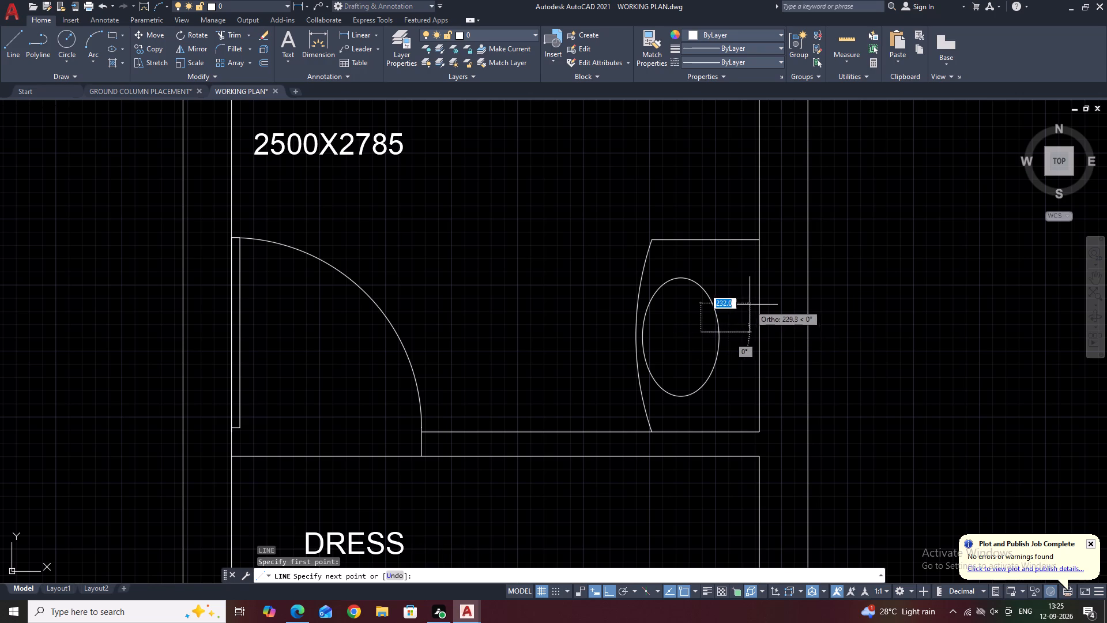
{"action": "key", "text": "F8"}
{"action": "left_click", "coordinate": [759, 300]}
{"action": "key", "text": "space"}
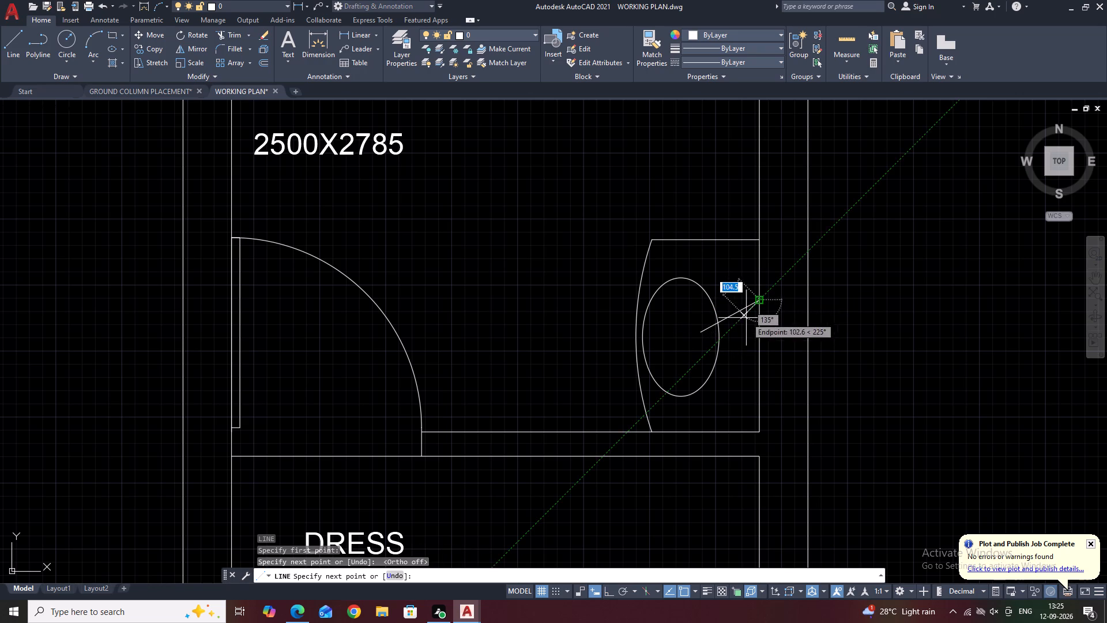
{"action": "key", "text": "space"}
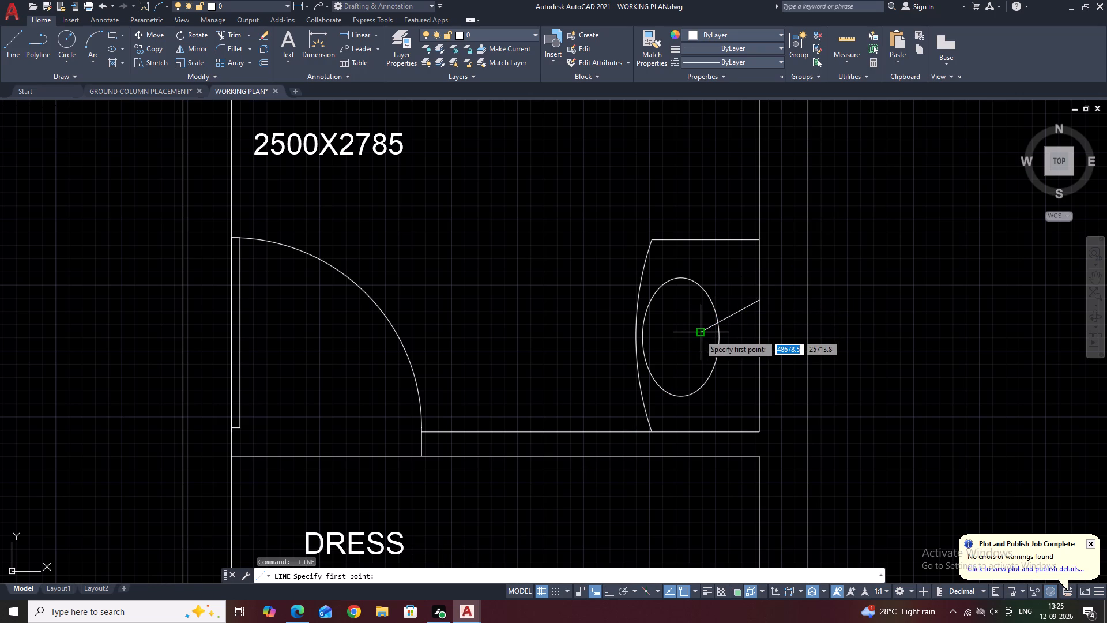
{"action": "left_click", "coordinate": [700, 334]}
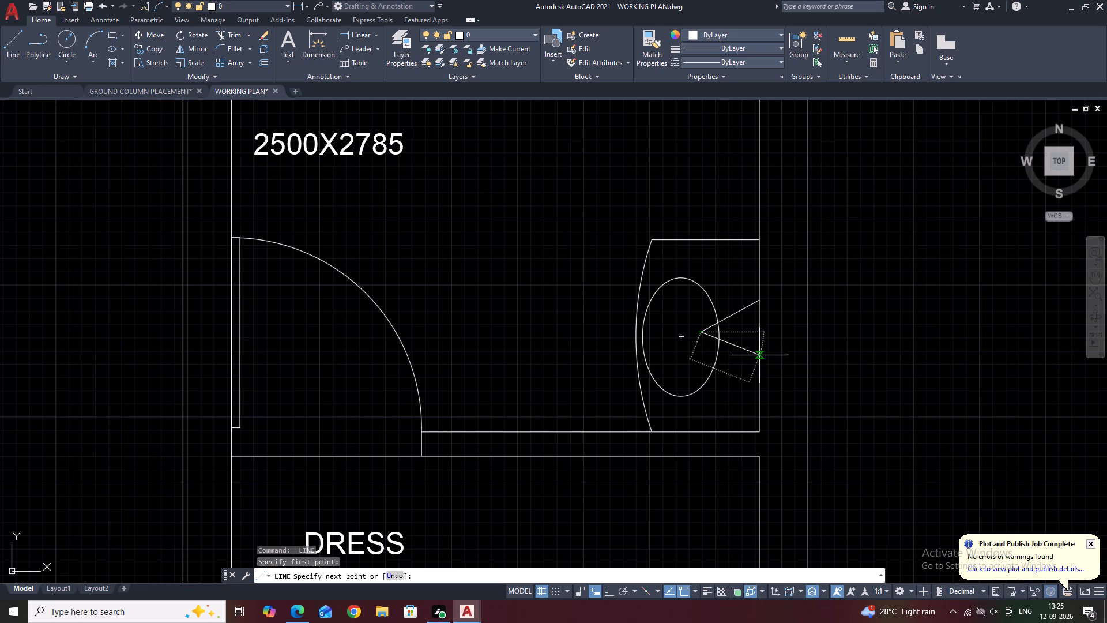
{"action": "left_click", "coordinate": [759, 355]}
{"action": "key", "text": "Escape"}
Draw a rectangle about 340 by 3058 mm on the MASTER BED ROOM side of the toilet wall, as a wall unit.
{"action": "middle_click_drag", "start_coordinate": [804, 384], "coordinate": [797, 371]}
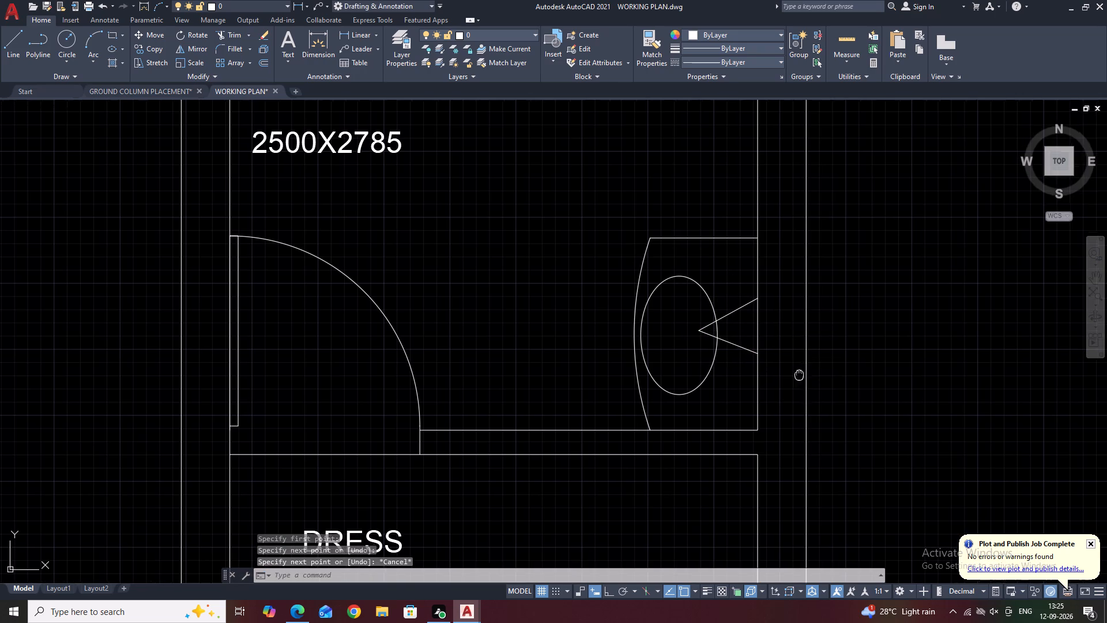
{"action": "middle_click_drag", "start_coordinate": [797, 371], "coordinate": [808, 344]}
{"action": "scroll", "coordinate": [808, 344], "scroll_direction": "down", "scroll_amount": 2}
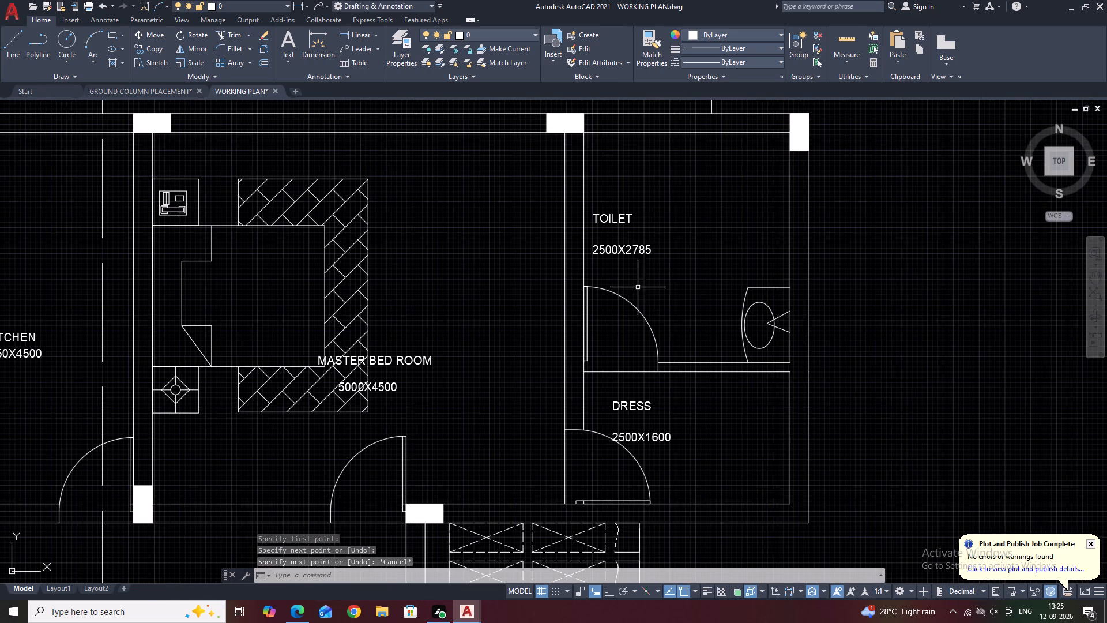
{"action": "middle_click_drag", "start_coordinate": [628, 289], "coordinate": [695, 340]}
{"action": "key", "text": "r"}
{"action": "key", "text": "e"}
{"action": "key", "text": "c"}
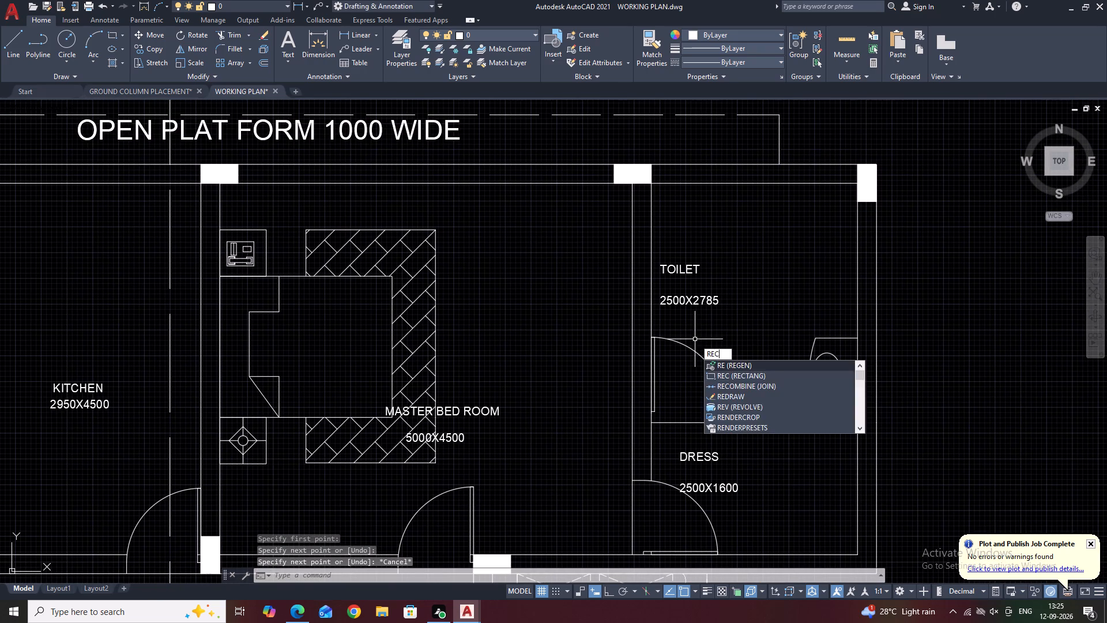
{"action": "key", "text": "space"}
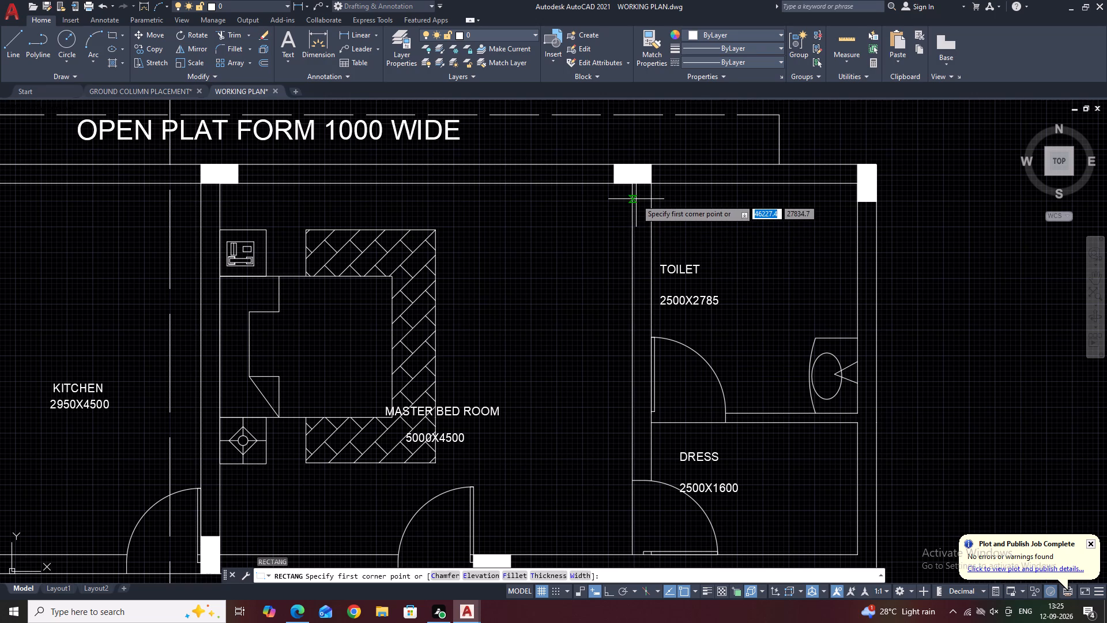
{"action": "left_click", "coordinate": [631, 198]}
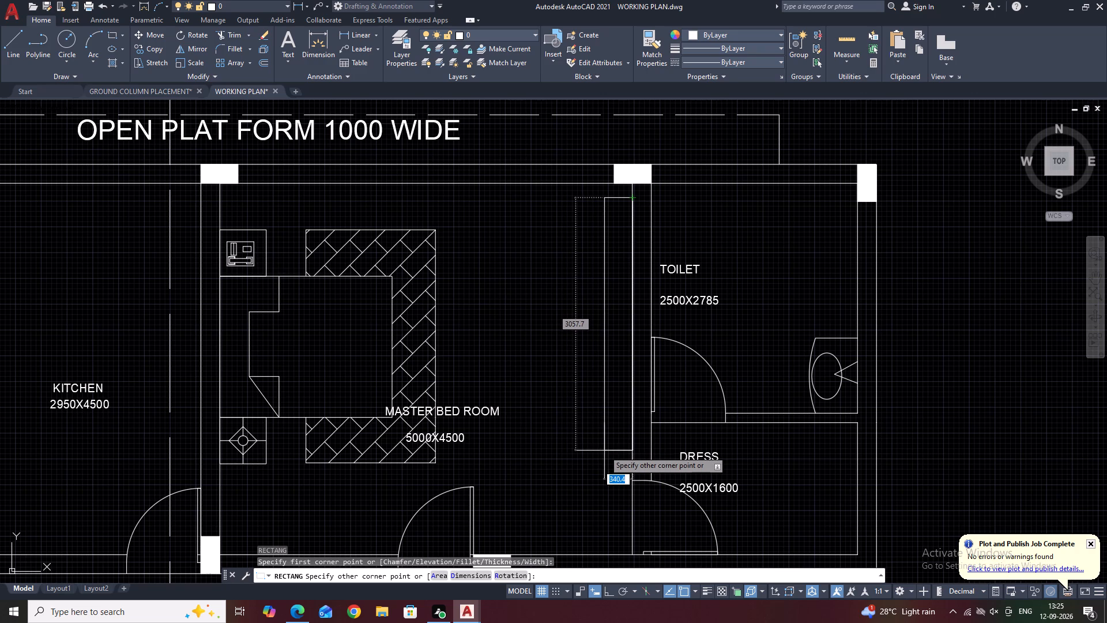
{"action": "left_click", "coordinate": [604, 451]}
Draw a short vertical line on the wall-side edge of the new bedroom rectangle, around its middle.
{"action": "middle_click_drag", "start_coordinate": [617, 335], "coordinate": [626, 355]}
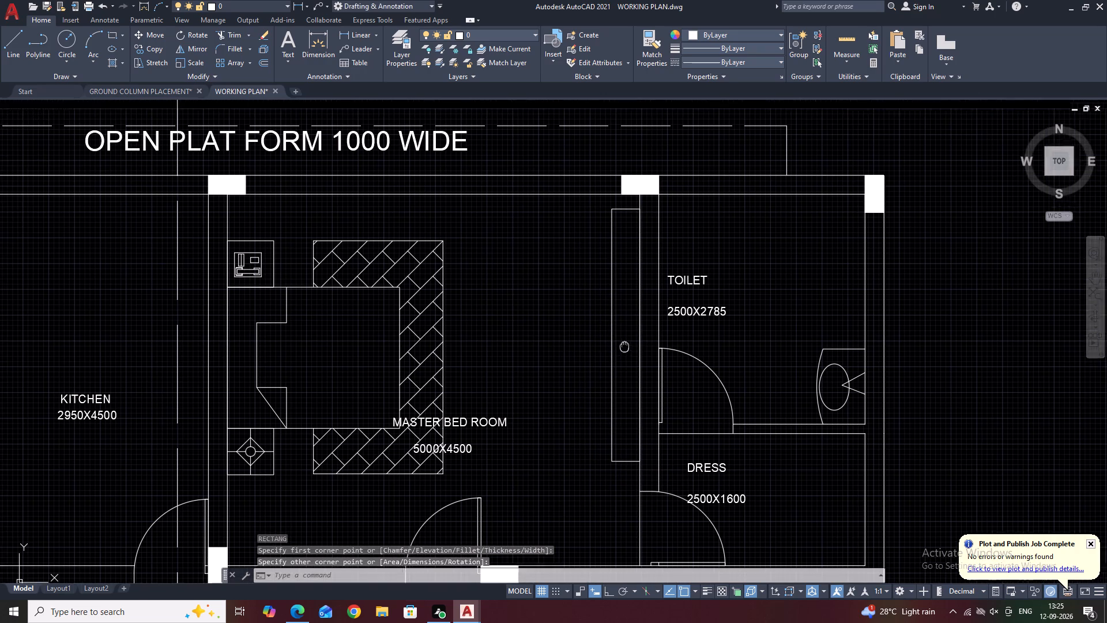
{"action": "middle_click_drag", "start_coordinate": [626, 355], "coordinate": [624, 377]}
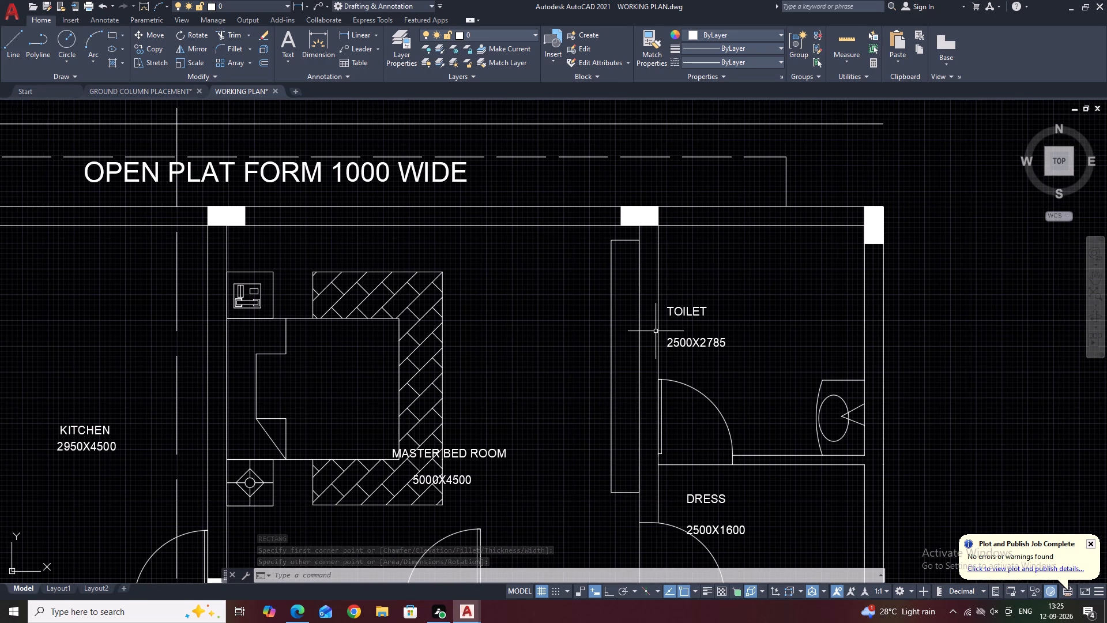
{"action": "key", "text": "l"}
{"action": "key", "text": "space"}
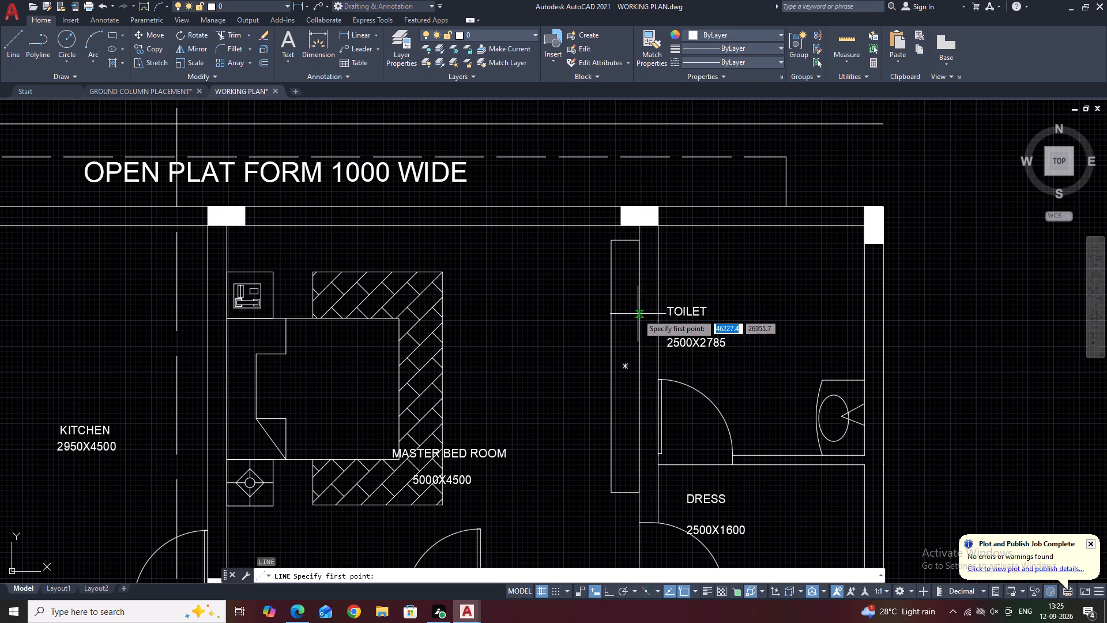
{"action": "left_click", "coordinate": [637, 312]}
{"action": "left_click", "coordinate": [639, 402]}
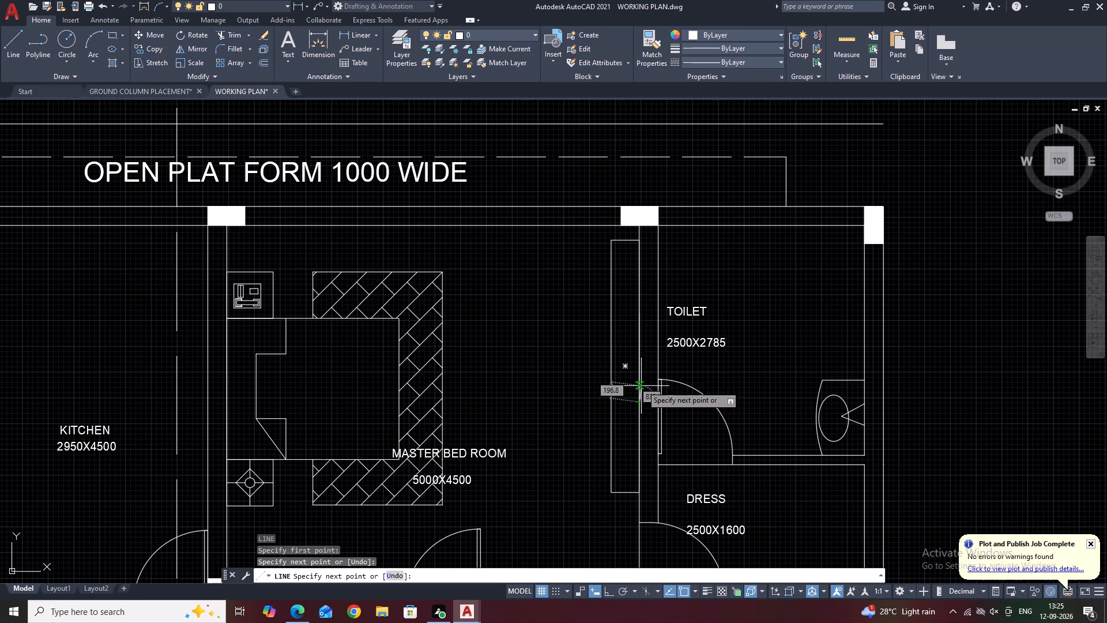
{"action": "key", "text": "Escape"}
Move the short vertical line by its midpoint onto the midpoint of the rectangle's wall-side edge.
{"action": "left_click", "coordinate": [641, 371]}
{"action": "scroll", "coordinate": [638, 359], "scroll_direction": "up", "scroll_amount": 3}
{"action": "key", "text": "m"}
{"action": "key", "text": "space"}
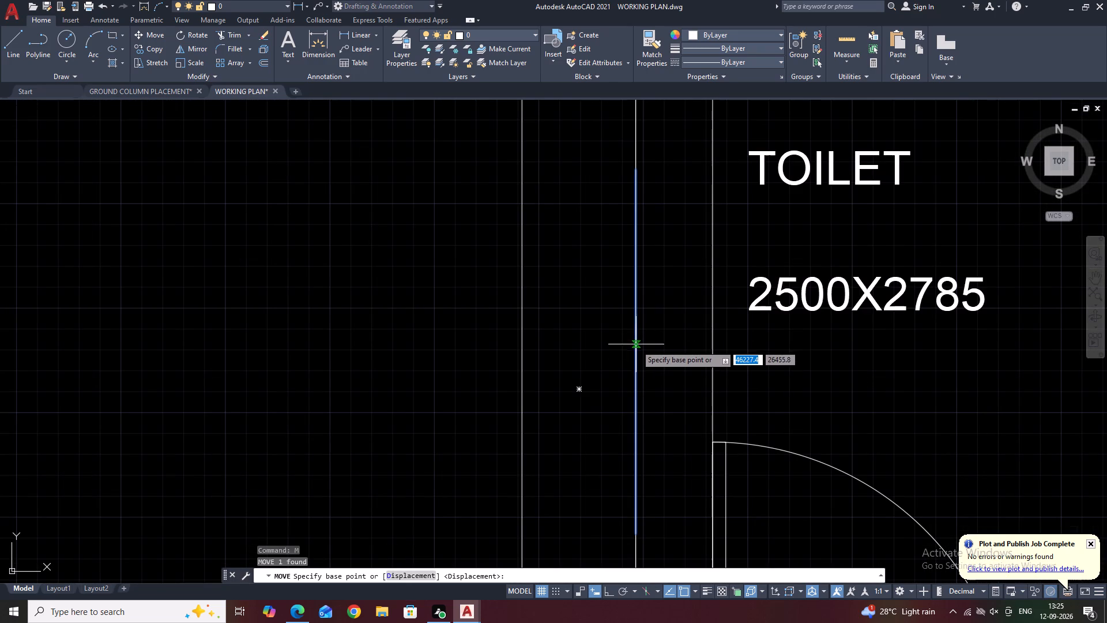
{"action": "scroll", "coordinate": [623, 276], "scroll_direction": "down", "scroll_amount": 4}
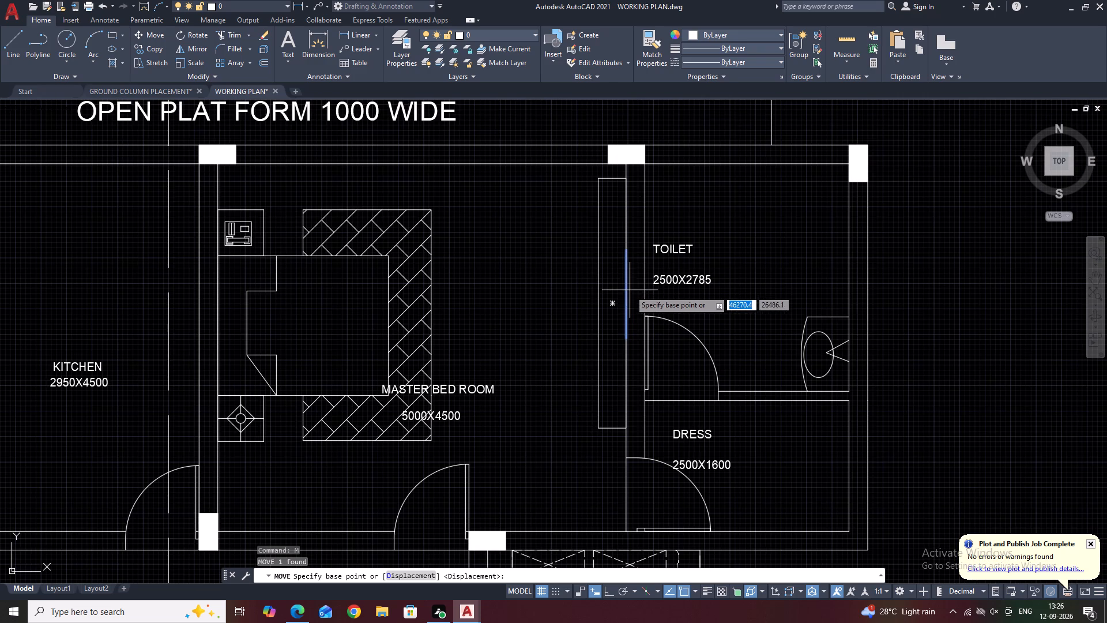
{"action": "left_click", "coordinate": [627, 293]}
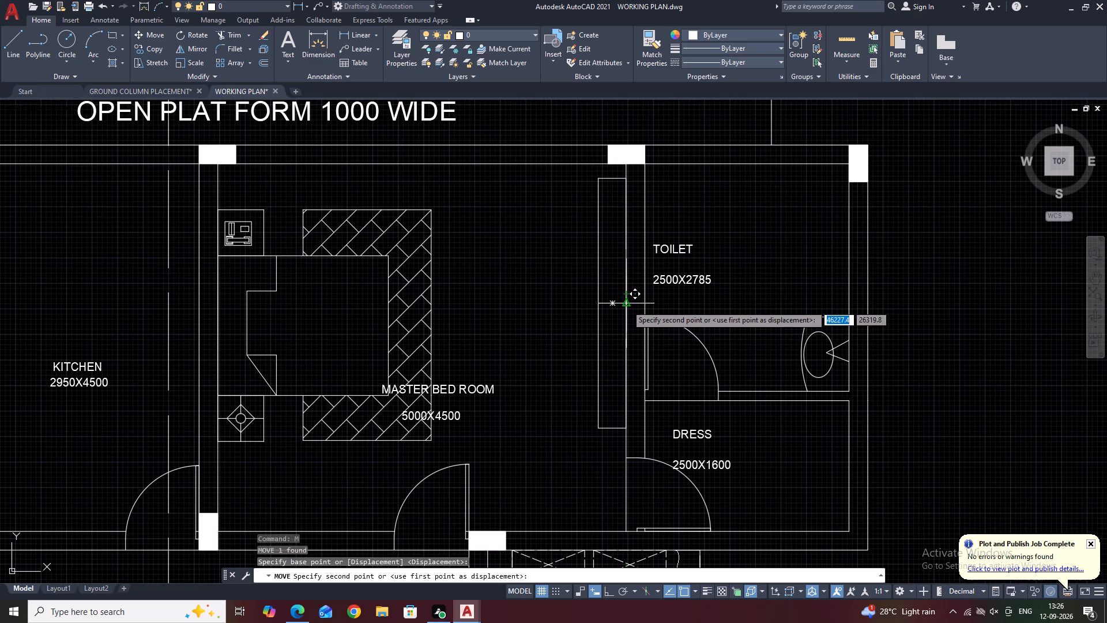
{"action": "left_click", "coordinate": [627, 306]}
{"action": "left_click", "coordinate": [627, 277]}
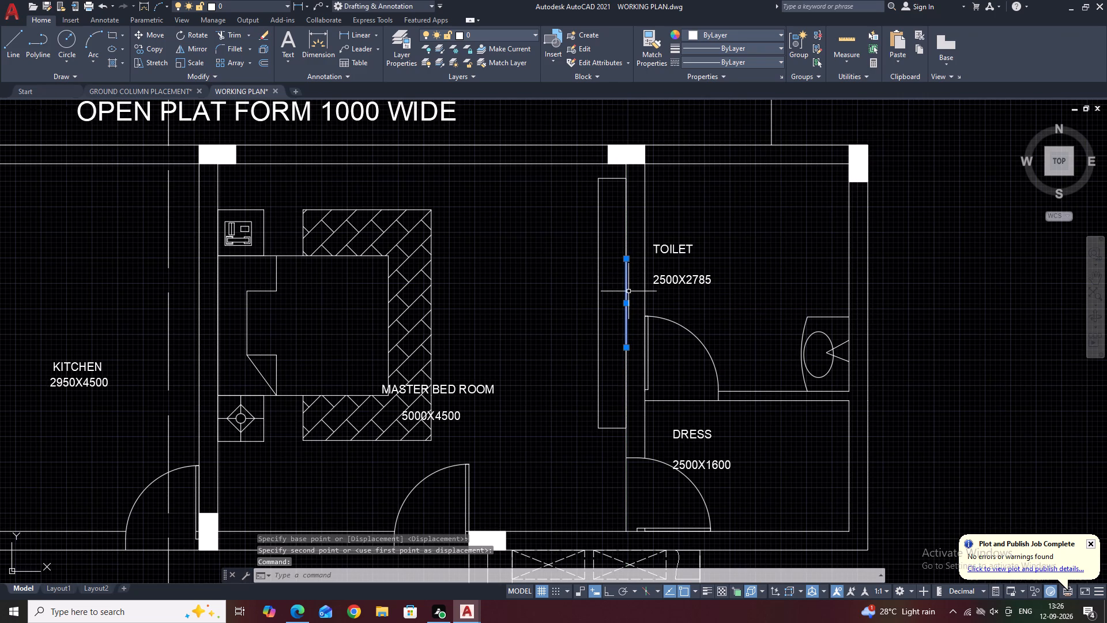
{"action": "key", "text": "Escape"}
Draw a diagonal line about 151 mm long from the short line's upper end into the rectangle, at about 137°.
{"action": "type", "text": "L"}
{"action": "key", "text": "space"}
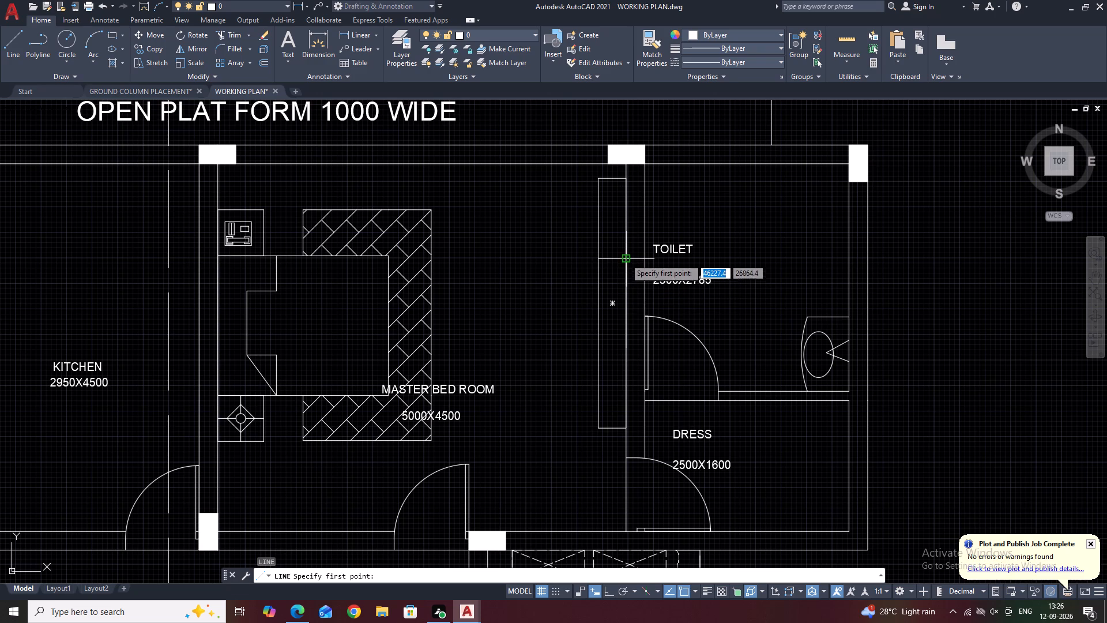
{"action": "left_click", "coordinate": [625, 258]}
{"action": "scroll", "coordinate": [616, 242], "scroll_direction": "up", "scroll_amount": 2}
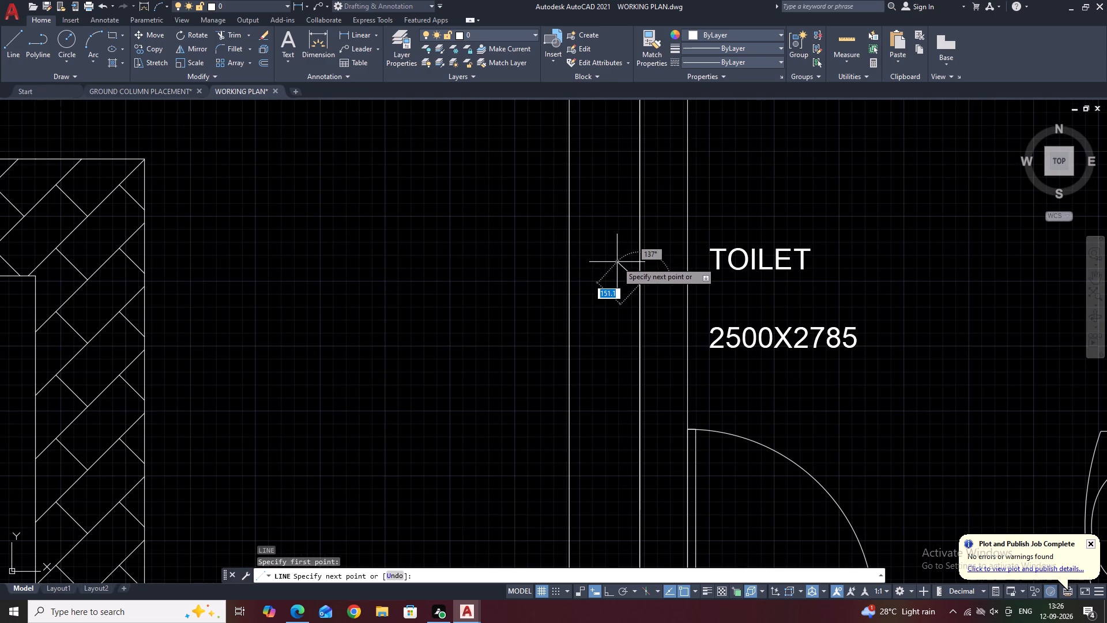
{"action": "left_click", "coordinate": [617, 262]}
{"action": "scroll", "coordinate": [622, 255], "scroll_direction": "down", "scroll_amount": 3}
{"action": "key", "text": "Escape"}
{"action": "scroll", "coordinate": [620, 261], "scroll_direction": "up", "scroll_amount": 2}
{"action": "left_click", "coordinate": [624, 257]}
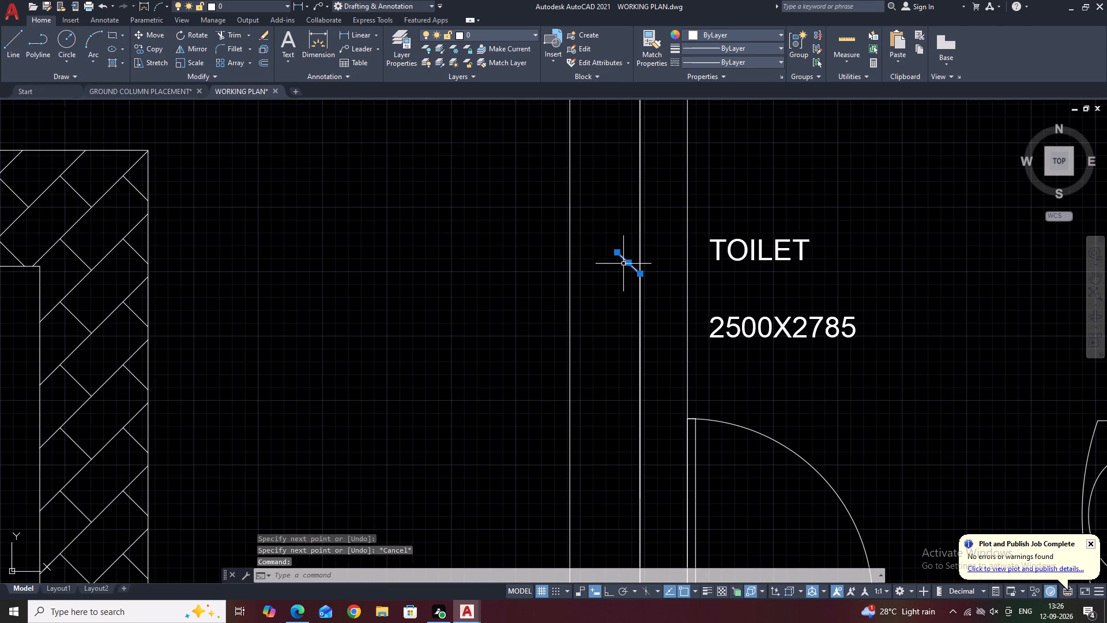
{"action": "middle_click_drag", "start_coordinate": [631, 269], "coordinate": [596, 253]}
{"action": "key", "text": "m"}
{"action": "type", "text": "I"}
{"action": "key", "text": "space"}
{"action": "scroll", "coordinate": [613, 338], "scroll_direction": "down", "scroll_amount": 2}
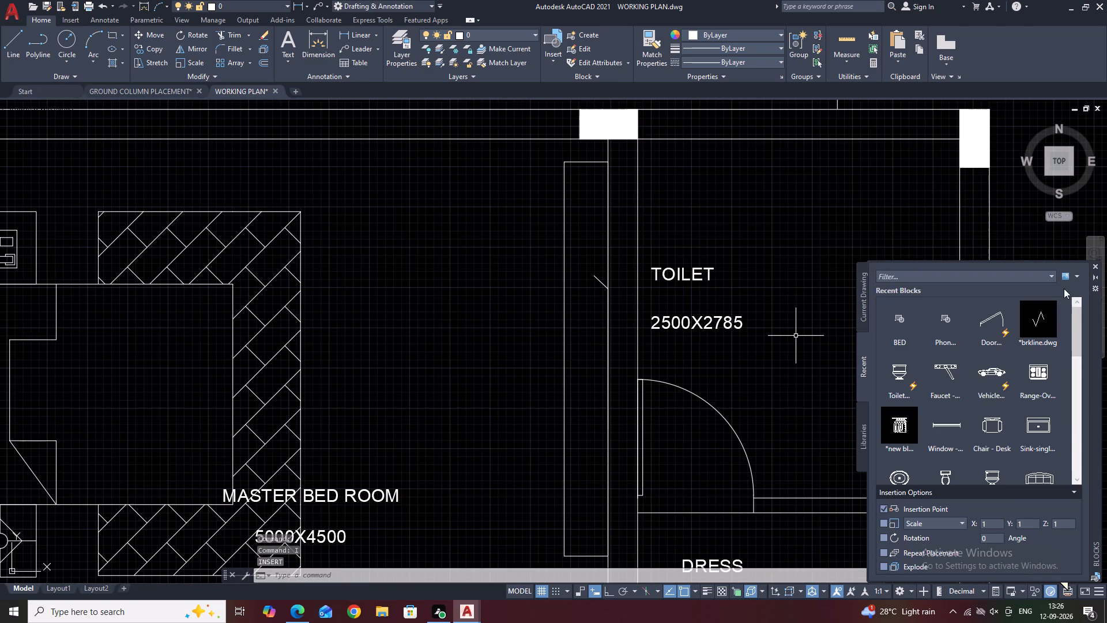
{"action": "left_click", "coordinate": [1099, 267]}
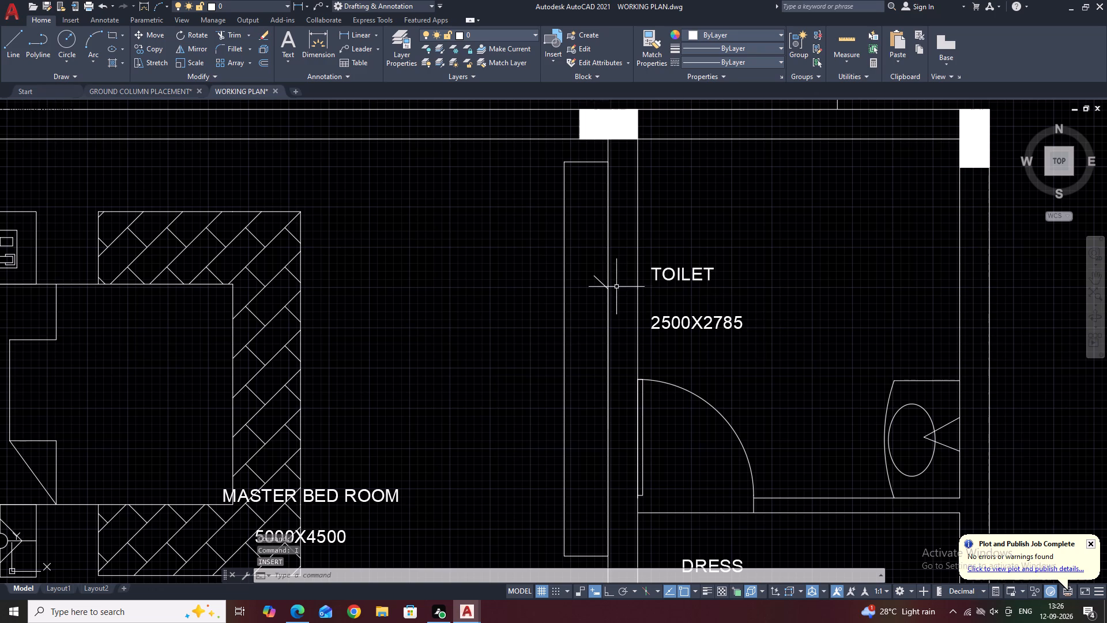
Mirror the diagonal line about the horizontal axis through the rectangle's midpoint, keeping the original.
{"action": "left_click", "coordinate": [597, 281]}
{"action": "type", "text": "MI"}
{"action": "key", "text": "space"}
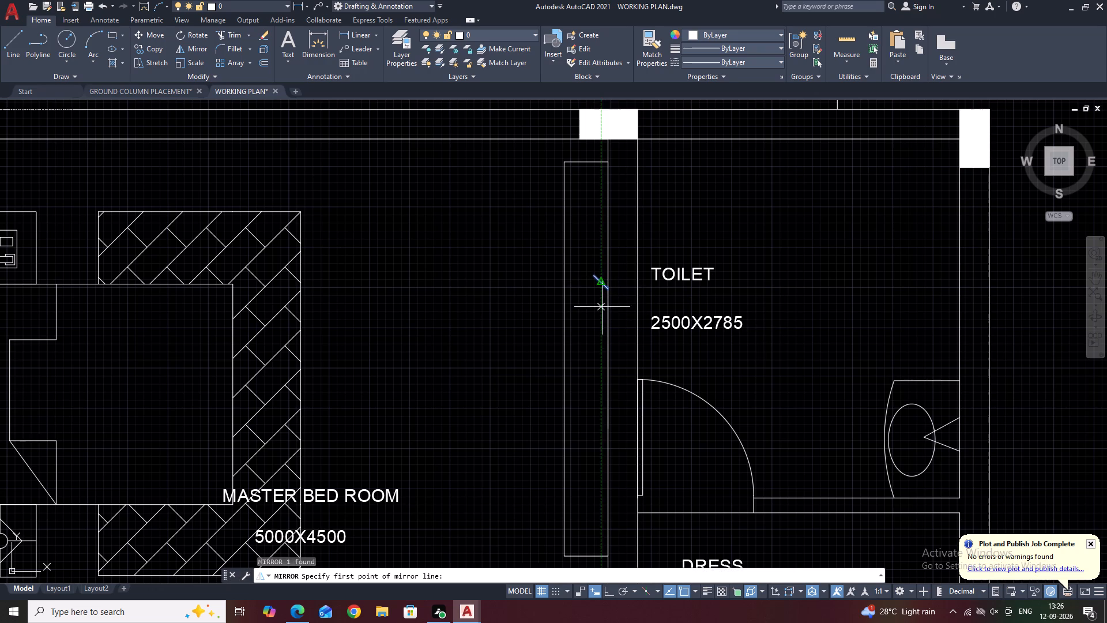
{"action": "left_click", "coordinate": [611, 358]}
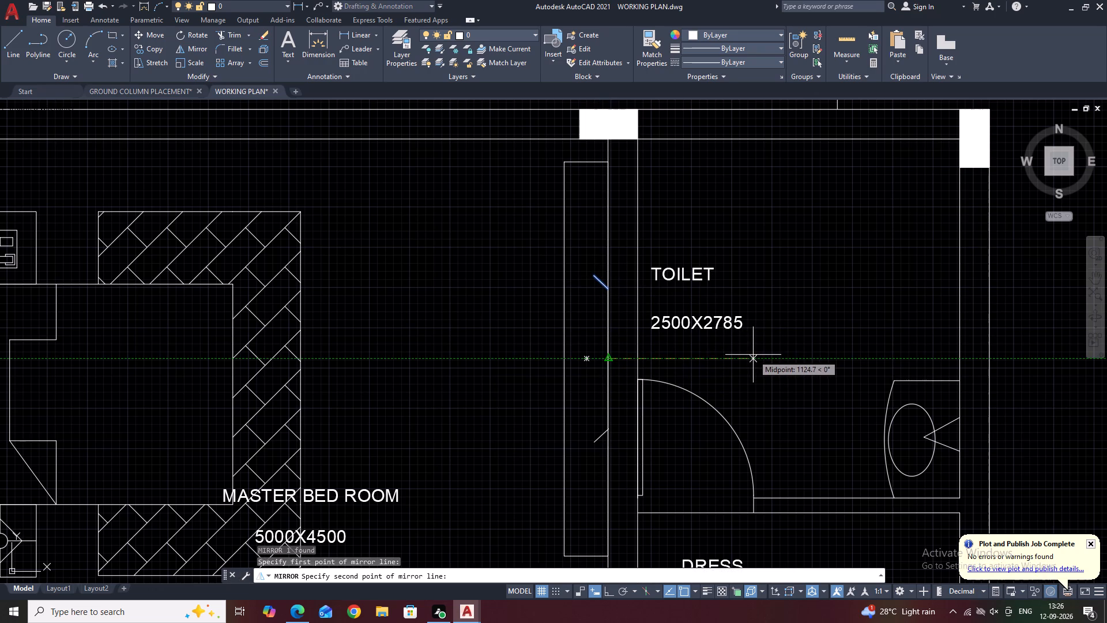
{"action": "left_click", "coordinate": [753, 355]}
{"action": "left_click_drag", "start_coordinate": [771, 398], "coordinate": [753, 355]}
Draw a small circle just above the free end of the lower diagonal line, its edge touching that end.
{"action": "middle_click_drag", "start_coordinate": [597, 396], "coordinate": [625, 362]}
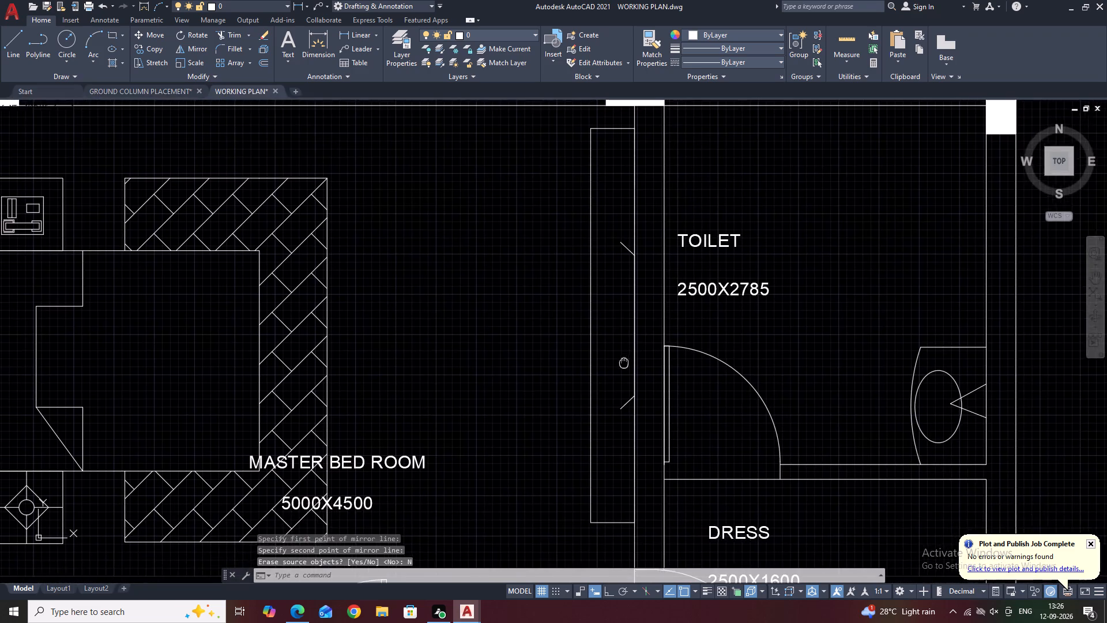
{"action": "middle_click_drag", "start_coordinate": [625, 362], "coordinate": [668, 322]}
{"action": "key", "text": "c"}
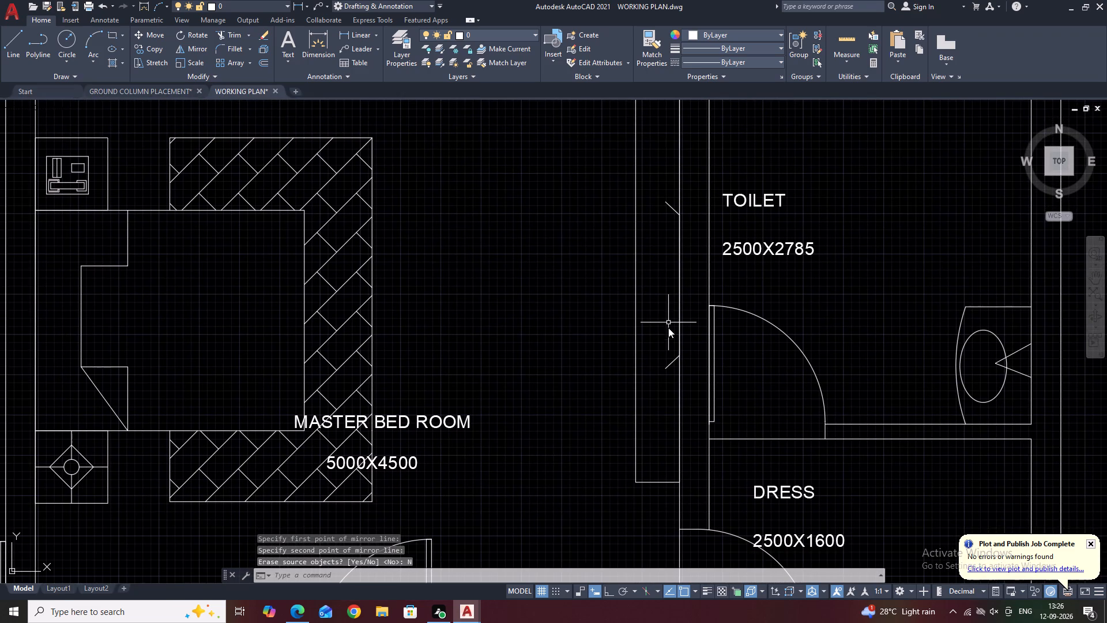
{"action": "key", "text": "space"}
{"action": "scroll", "coordinate": [664, 361], "scroll_direction": "up", "scroll_amount": 3}
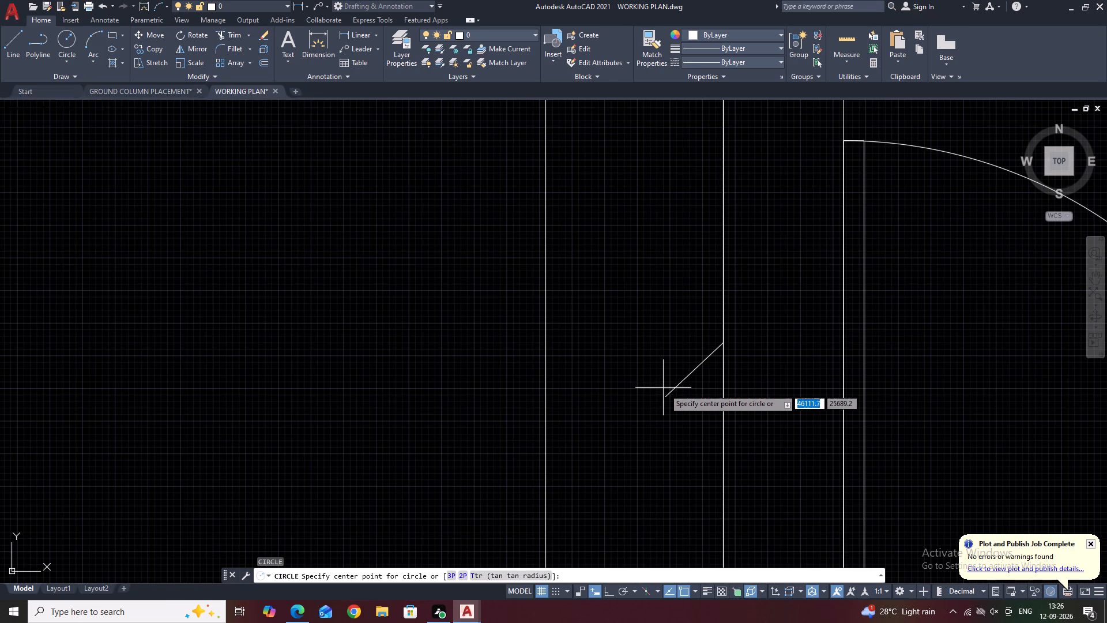
{"action": "left_click", "coordinate": [665, 384]}
{"action": "left_click", "coordinate": [667, 393]}
Shrink the small circle by its quadrant point so that it sits beside the lower diagonal line.
{"action": "scroll", "coordinate": [668, 389], "scroll_direction": "up", "scroll_amount": 1}
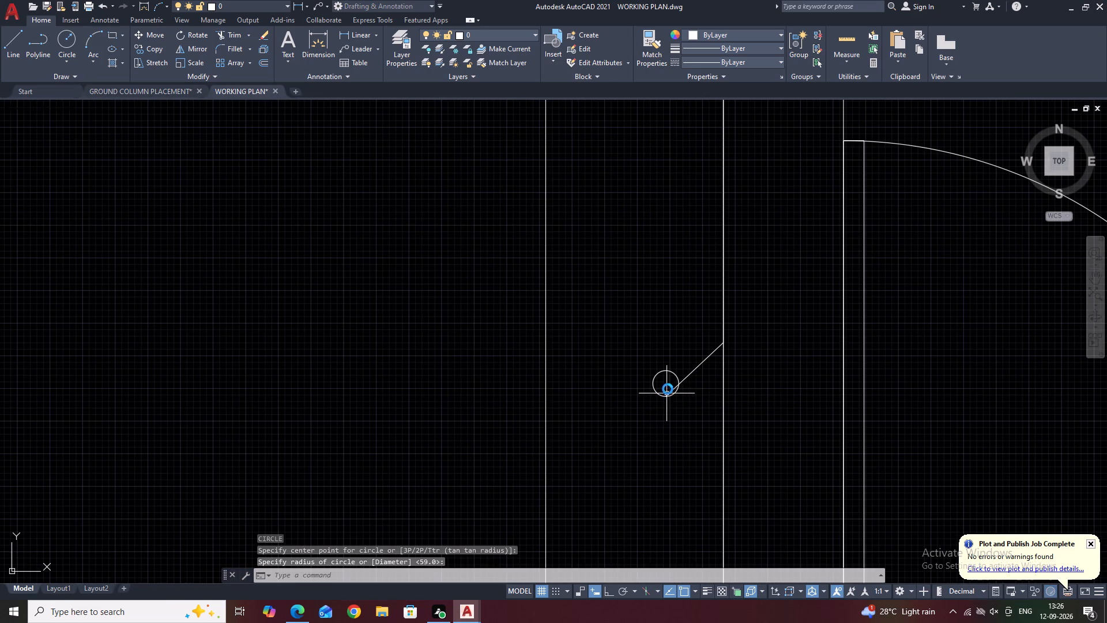
{"action": "scroll", "coordinate": [668, 389], "scroll_direction": "up", "scroll_amount": 2}
{"action": "left_click", "coordinate": [676, 366]}
{"action": "scroll", "coordinate": [677, 386], "scroll_direction": "up", "scroll_amount": 2}
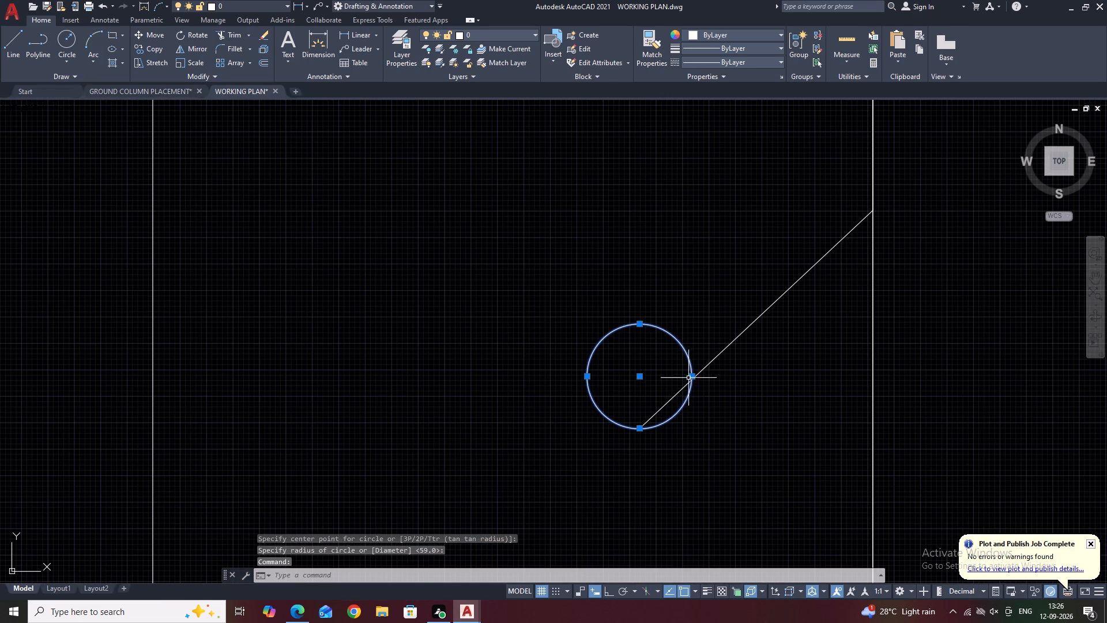
{"action": "left_click", "coordinate": [691, 378]}
{"action": "left_click", "coordinate": [672, 372]}
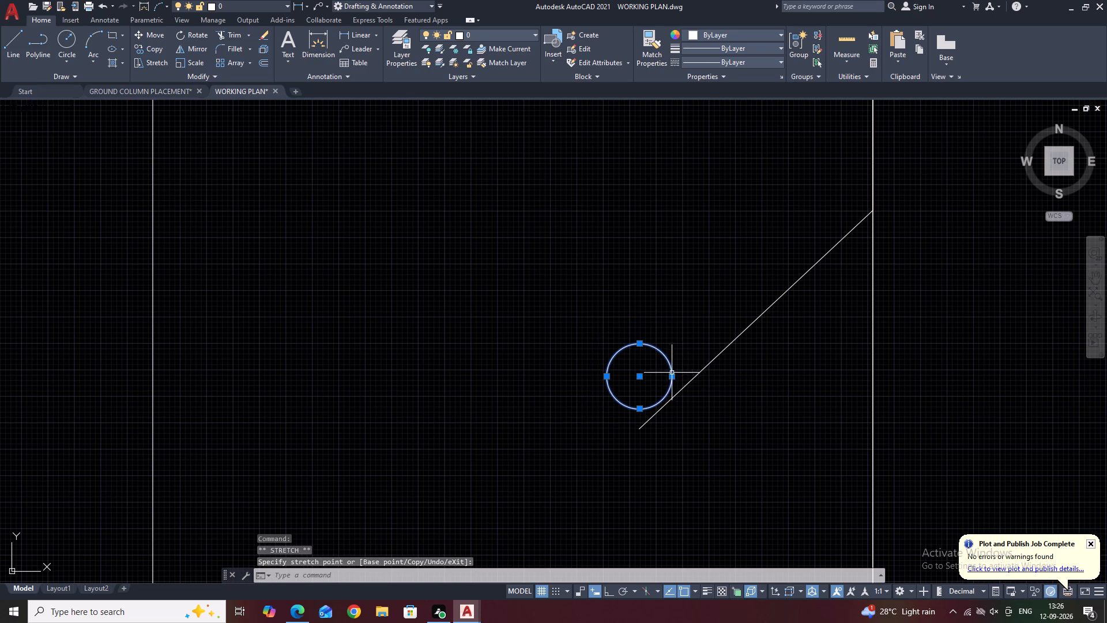
Move the small circle so that its lower edge meets the free end of the lower diagonal line.
{"action": "middle_click_drag", "start_coordinate": [720, 380], "coordinate": [707, 353]}
{"action": "type", "text": "M"}
{"action": "key", "text": "space"}
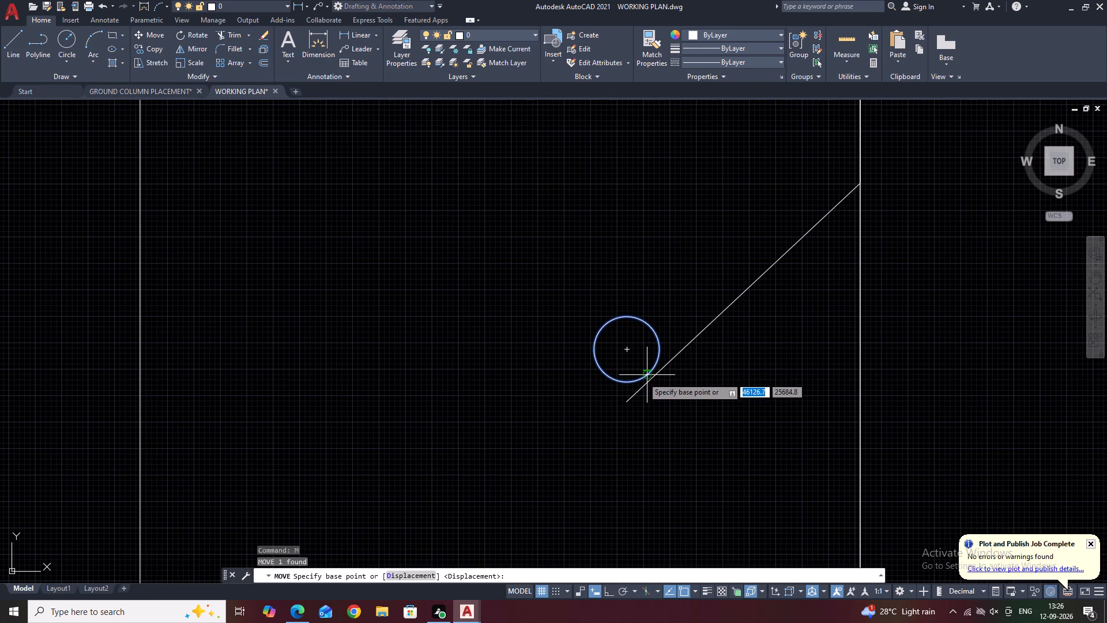
{"action": "left_click", "coordinate": [643, 377]}
{"action": "left_click", "coordinate": [623, 403]}
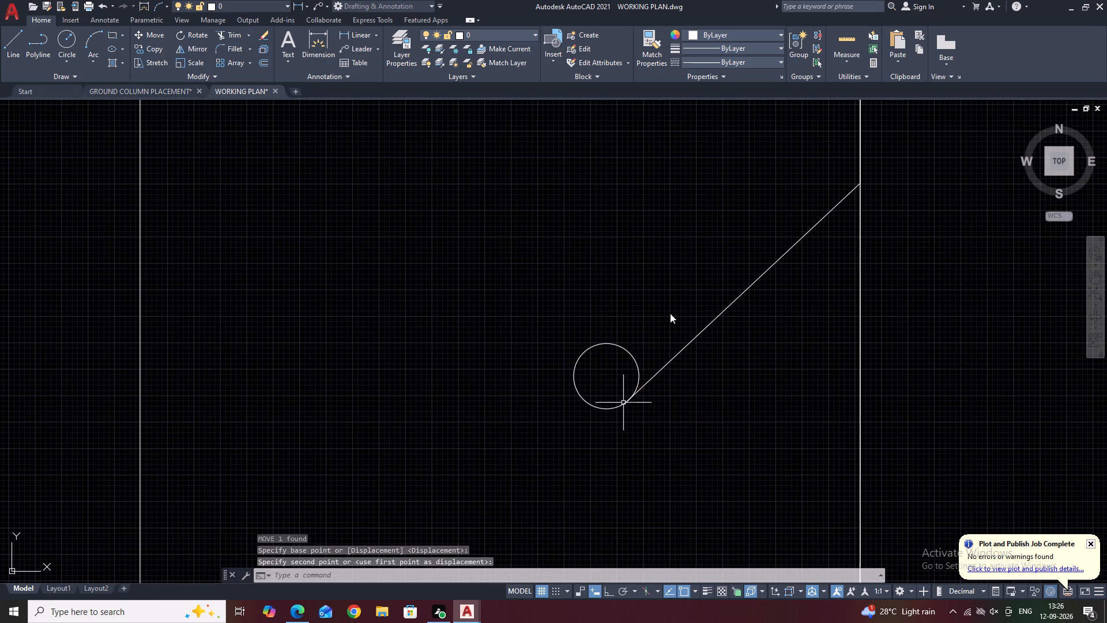
Mirror the small circle about the horizontal axis through the wall unit rectangle's midpoint, keeping the original.
{"action": "scroll", "coordinate": [671, 313], "scroll_direction": "down", "scroll_amount": 2}
{"action": "middle_click_drag", "start_coordinate": [686, 255], "coordinate": [673, 394]}
{"action": "scroll", "coordinate": [673, 394], "scroll_direction": "down", "scroll_amount": 1}
{"action": "scroll", "coordinate": [643, 447], "scroll_direction": "up", "scroll_amount": 2}
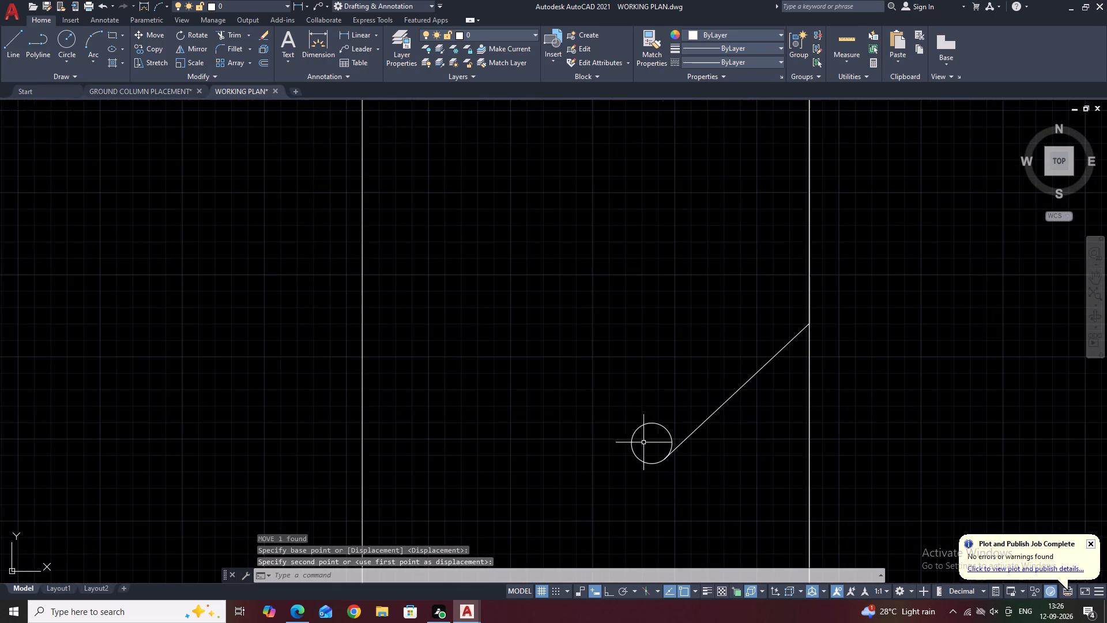
{"action": "middle_click_drag", "start_coordinate": [658, 393], "coordinate": [665, 403]}
{"action": "left_click", "coordinate": [664, 426]}
{"action": "left_click", "coordinate": [646, 437]}
{"action": "middle_click_drag", "start_coordinate": [691, 351], "coordinate": [679, 389]}
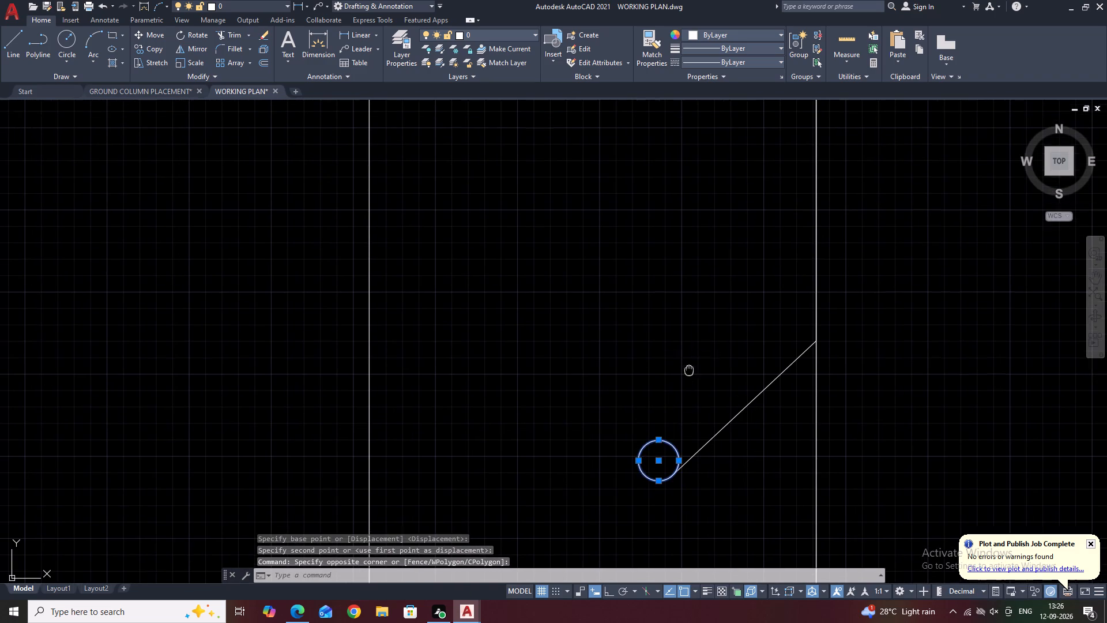
{"action": "middle_click_drag", "start_coordinate": [679, 389], "coordinate": [651, 427]}
{"action": "key", "text": "m"}
{"action": "type", "text": "I"}
{"action": "key", "text": "space"}
{"action": "scroll", "coordinate": [640, 411], "scroll_direction": "down", "scroll_amount": 5}
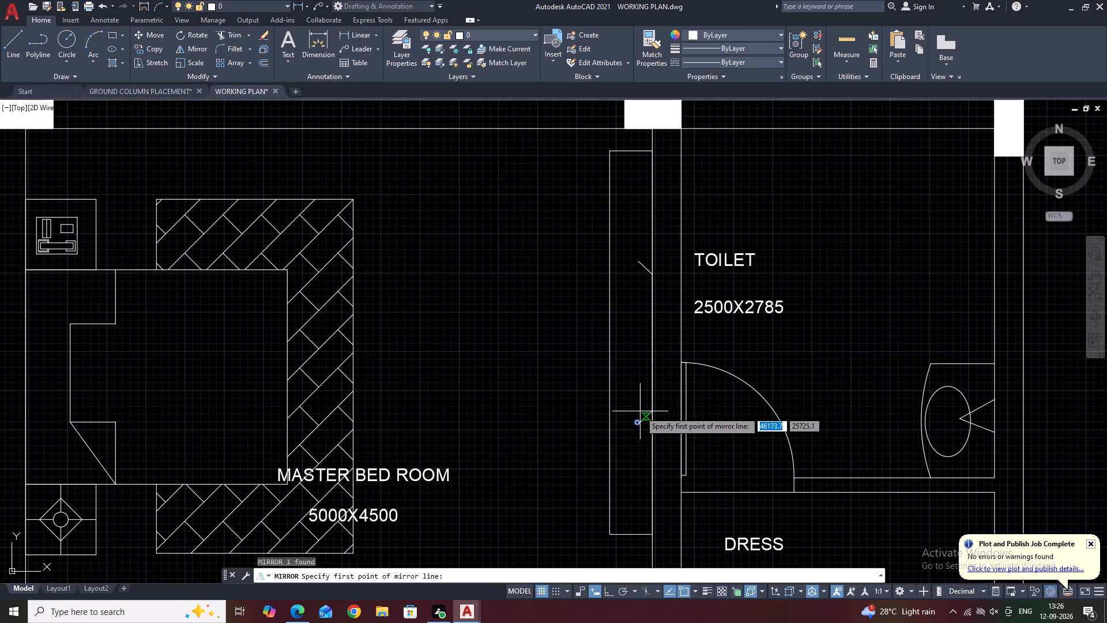
{"action": "left_click", "coordinate": [651, 344]}
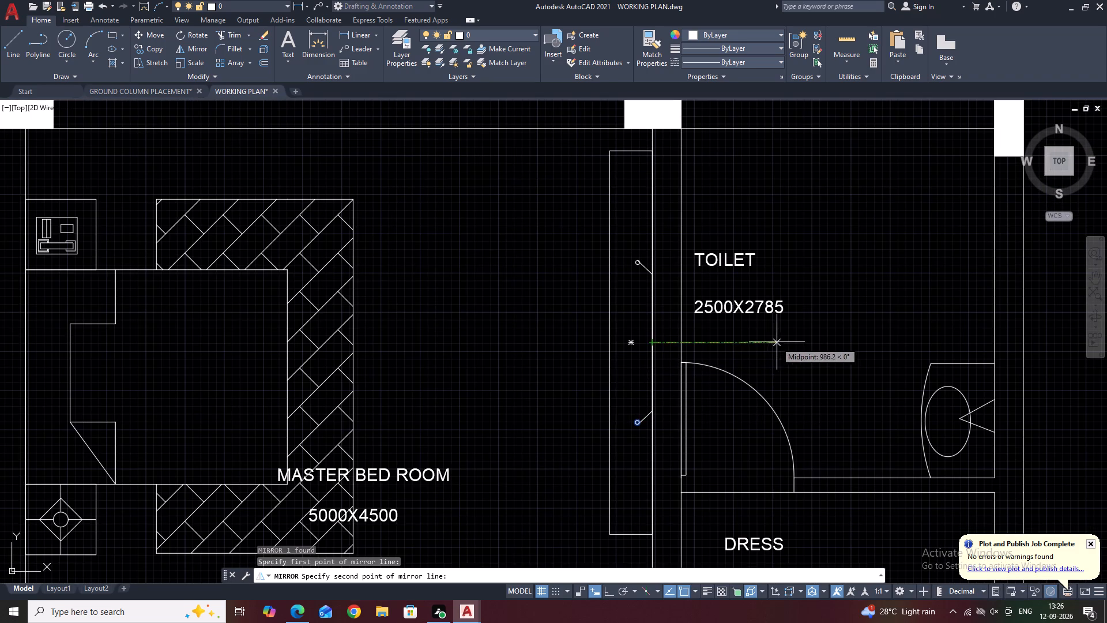
{"action": "left_click", "coordinate": [777, 342]}
{"action": "left_click_drag", "start_coordinate": [801, 384], "coordinate": [777, 342]}
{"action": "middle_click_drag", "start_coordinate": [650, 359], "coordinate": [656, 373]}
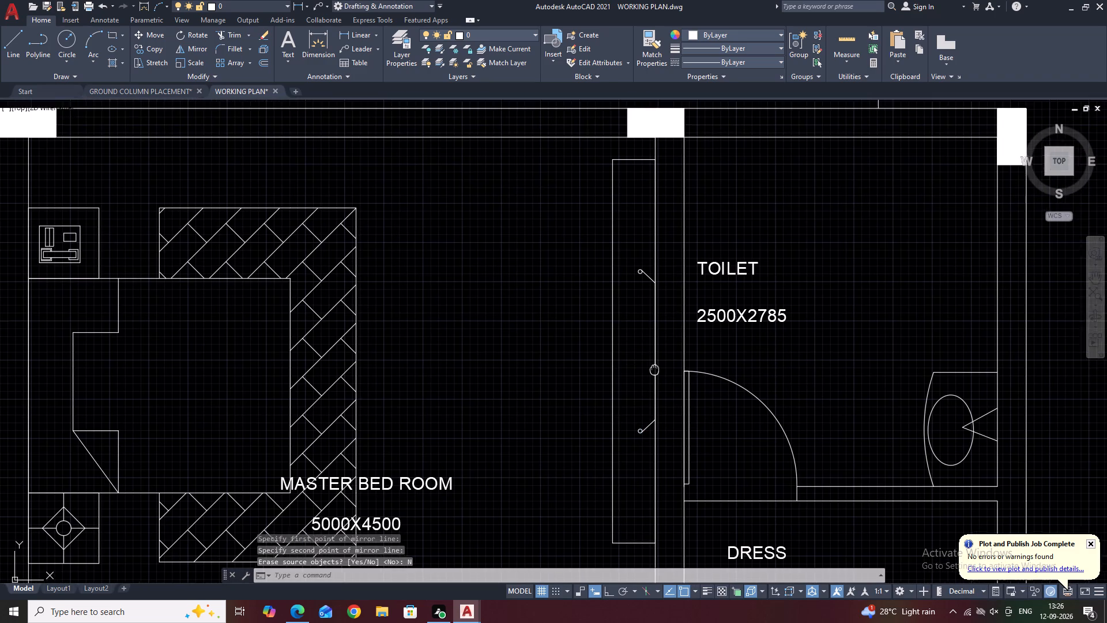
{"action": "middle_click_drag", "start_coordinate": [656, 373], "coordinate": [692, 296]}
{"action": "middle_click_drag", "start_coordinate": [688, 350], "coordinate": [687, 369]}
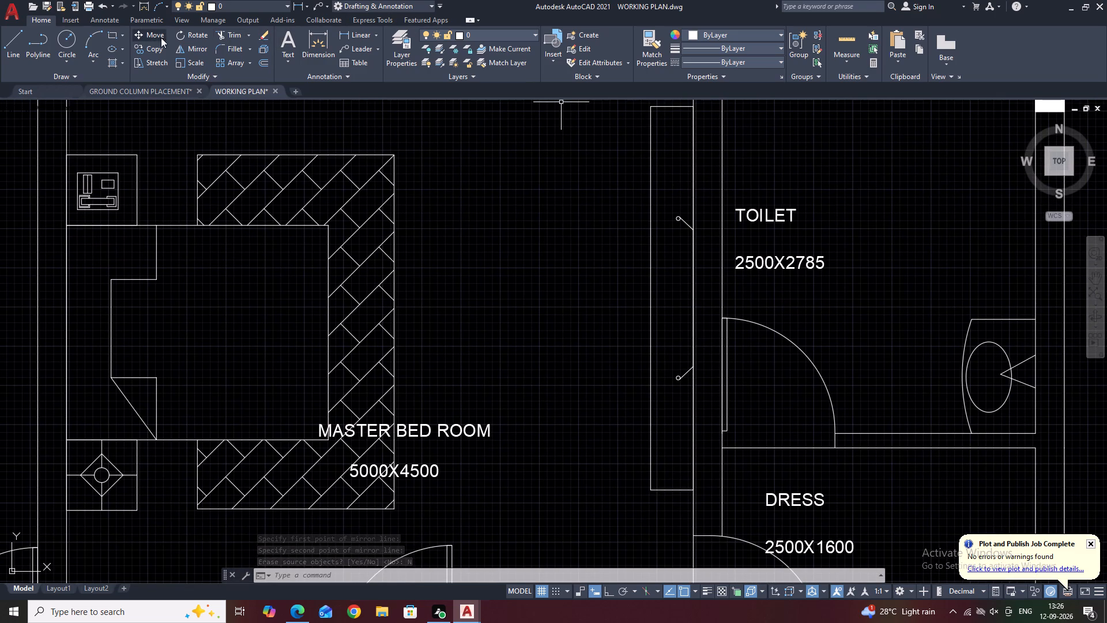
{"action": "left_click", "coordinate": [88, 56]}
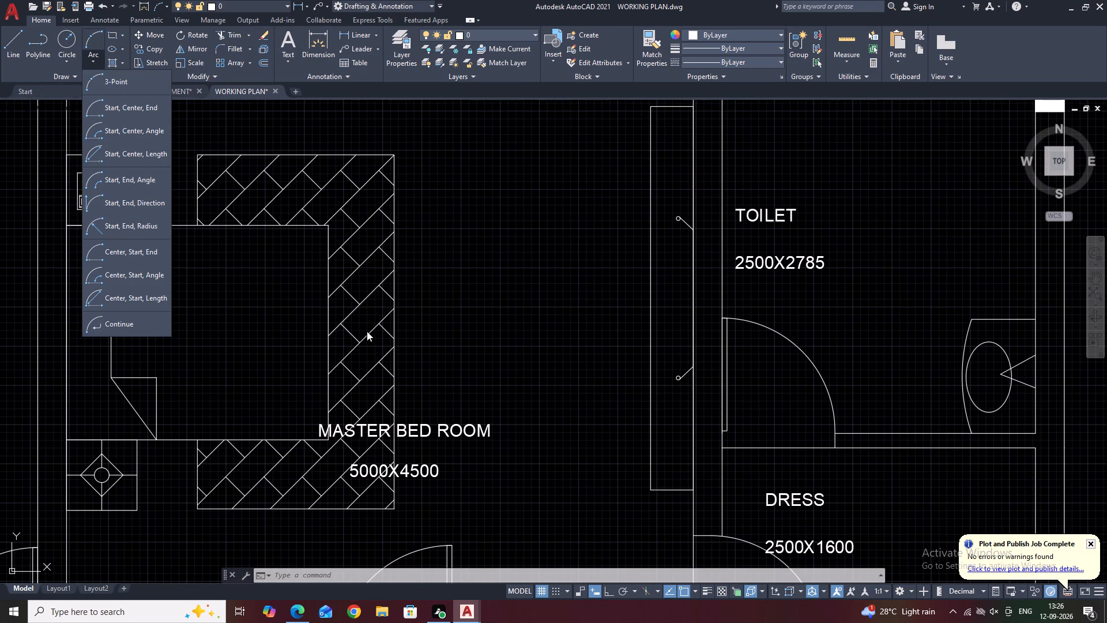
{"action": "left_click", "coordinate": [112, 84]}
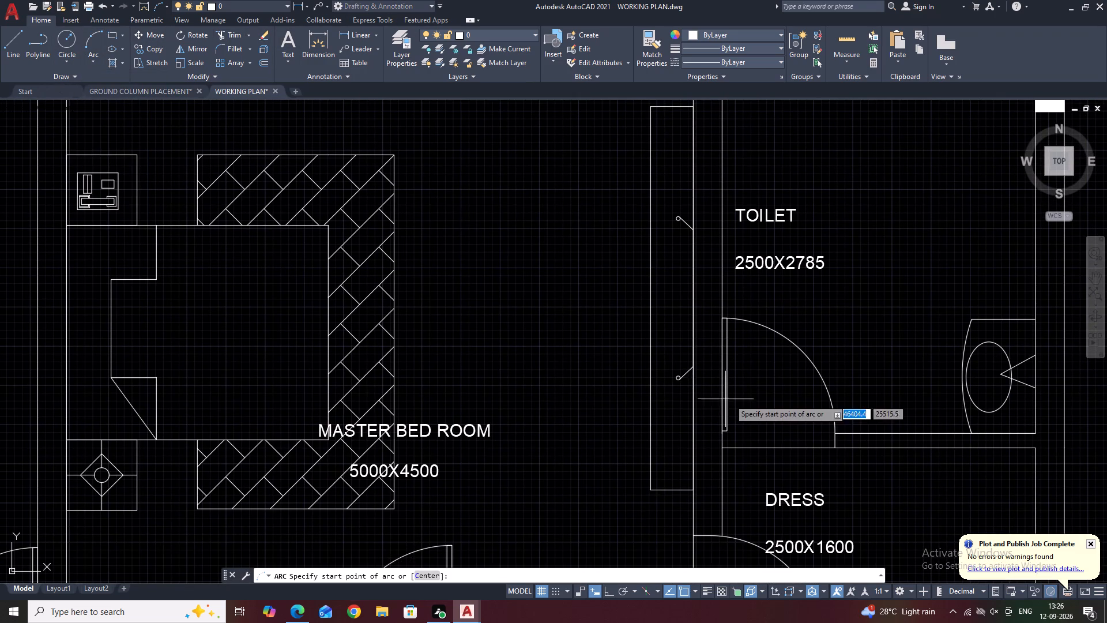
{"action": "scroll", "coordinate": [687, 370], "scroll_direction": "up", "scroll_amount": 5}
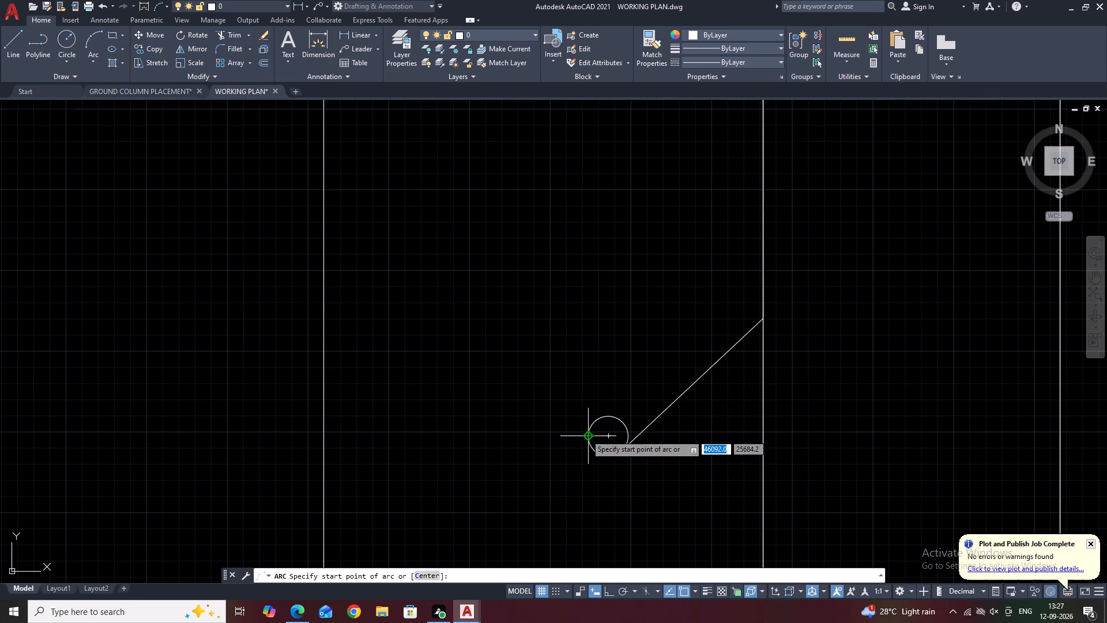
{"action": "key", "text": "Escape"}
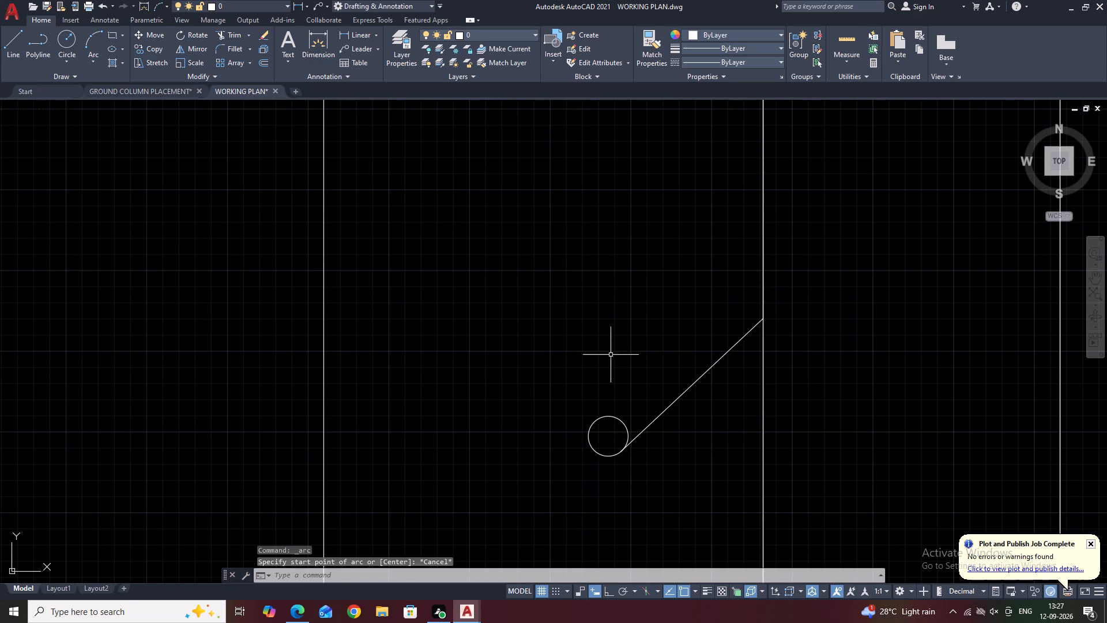
Copy the lower small circle straight up by its own diameter, so the copy sits directly on top of it.
{"action": "left_click", "coordinate": [605, 416]}
{"action": "middle_click_drag", "start_coordinate": [627, 365], "coordinate": [641, 387]}
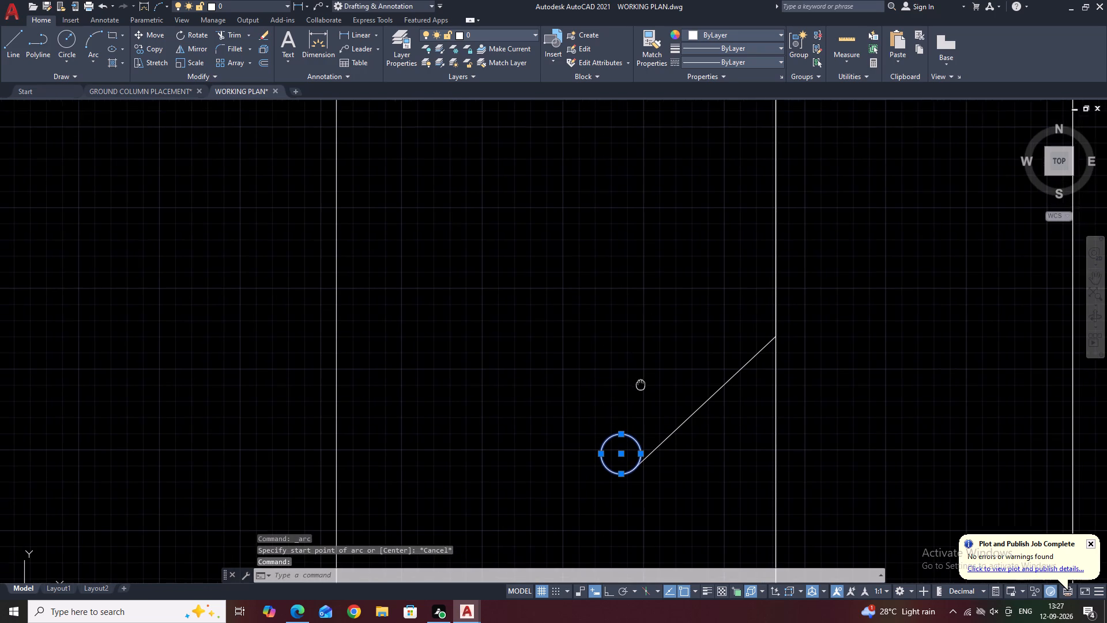
{"action": "middle_click_drag", "start_coordinate": [641, 387], "coordinate": [641, 390]}
{"action": "key", "text": "c"}
{"action": "type", "text": "O"}
{"action": "key", "text": "space"}
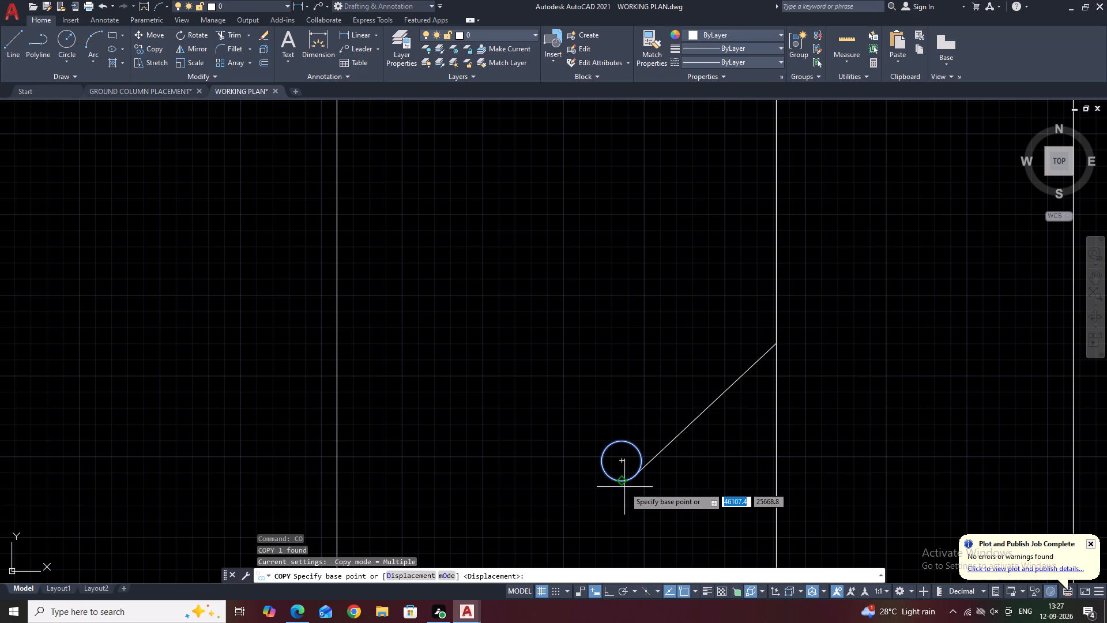
{"action": "left_click", "coordinate": [621, 484]}
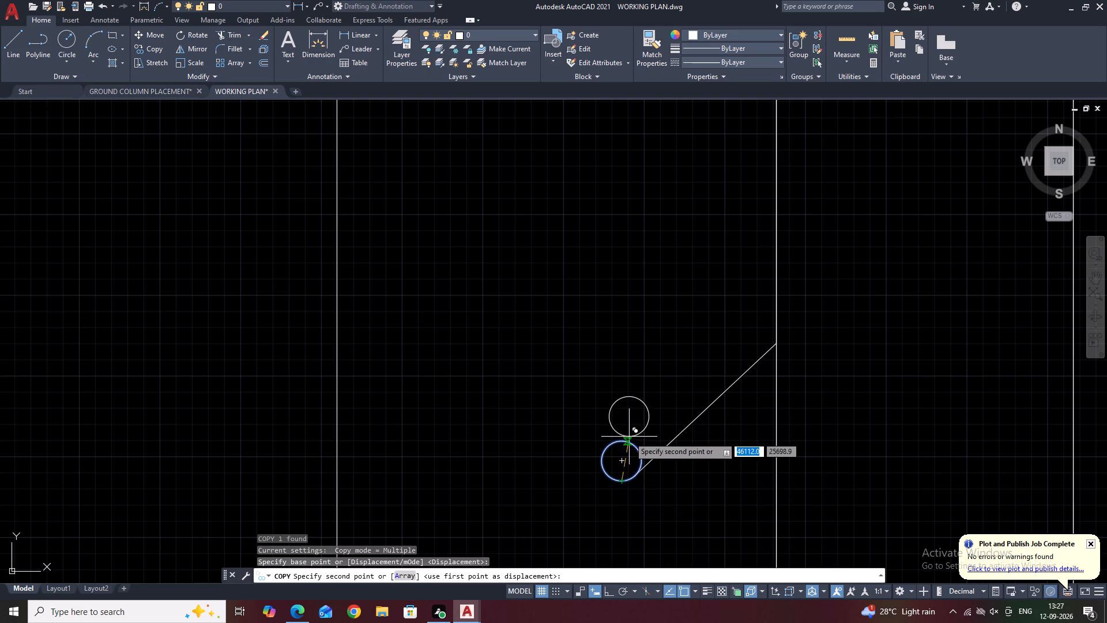
{"action": "left_click", "coordinate": [621, 438]}
{"action": "key", "text": "Escape"}
Draw a vertical line across the copied circle, from its bottom quadrant to its top quadrant.
{"action": "middle_click_drag", "start_coordinate": [623, 385], "coordinate": [632, 397]}
{"action": "scroll", "coordinate": [625, 386], "scroll_direction": "down", "scroll_amount": 1}
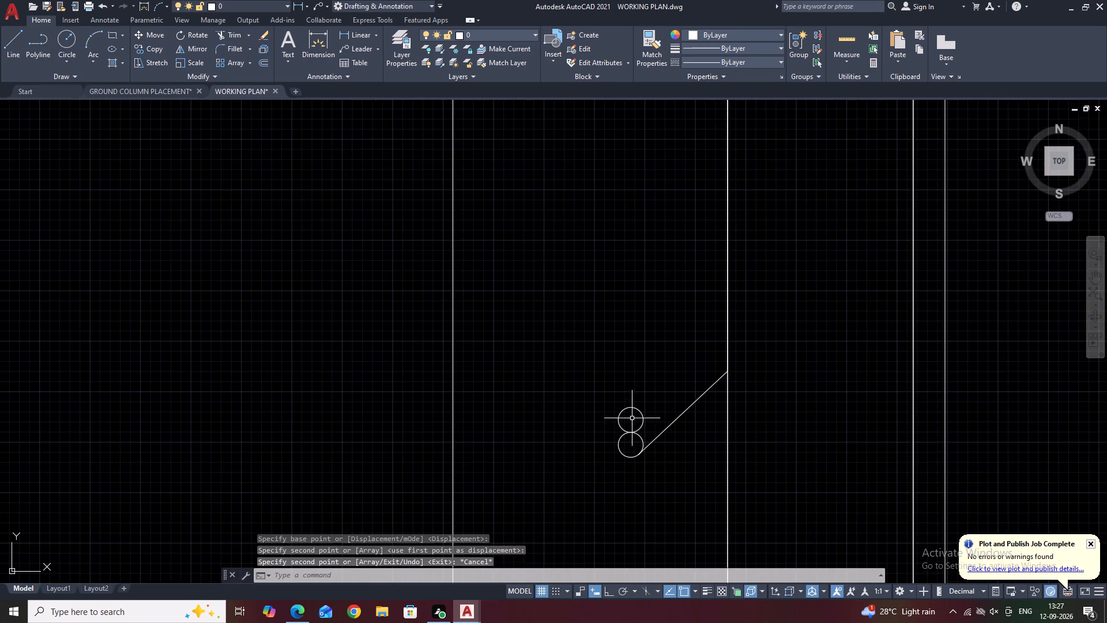
{"action": "key", "text": "l"}
{"action": "key", "text": "space"}
{"action": "left_click", "coordinate": [630, 434]}
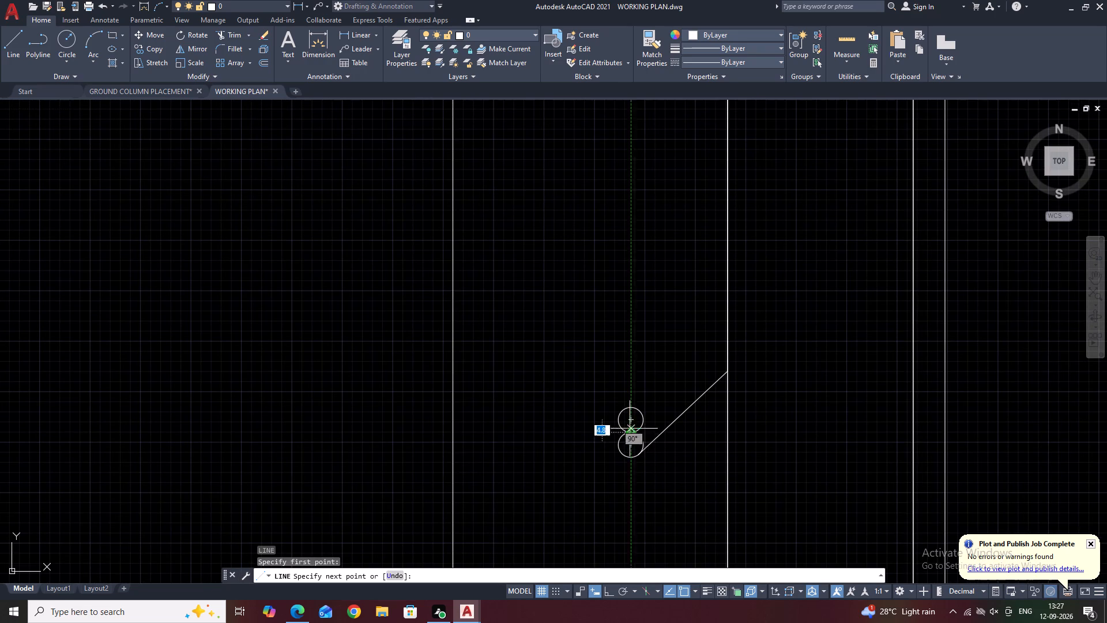
{"action": "left_click", "coordinate": [629, 409]}
{"action": "key", "text": "Escape"}
Trim away the copied circle's half facing the diagonal line and the vertical dividing line, leaving a semicircular arc.
{"action": "scroll", "coordinate": [631, 427], "scroll_direction": "up", "scroll_amount": 2}
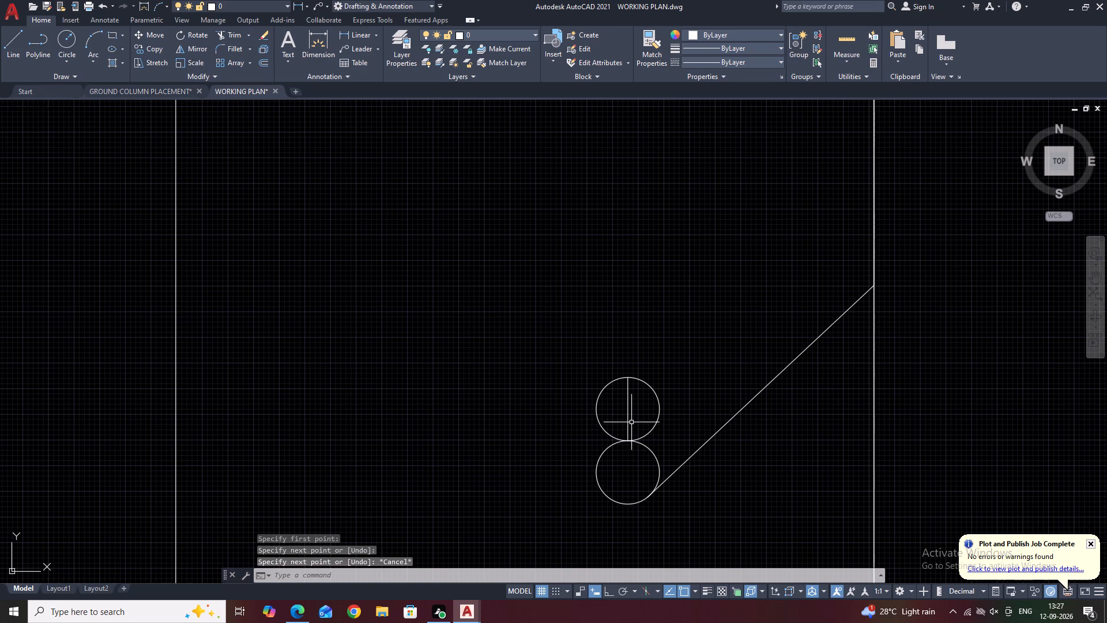
{"action": "key", "text": "t"}
{"action": "key", "text": "r"}
{"action": "key", "text": "space"}
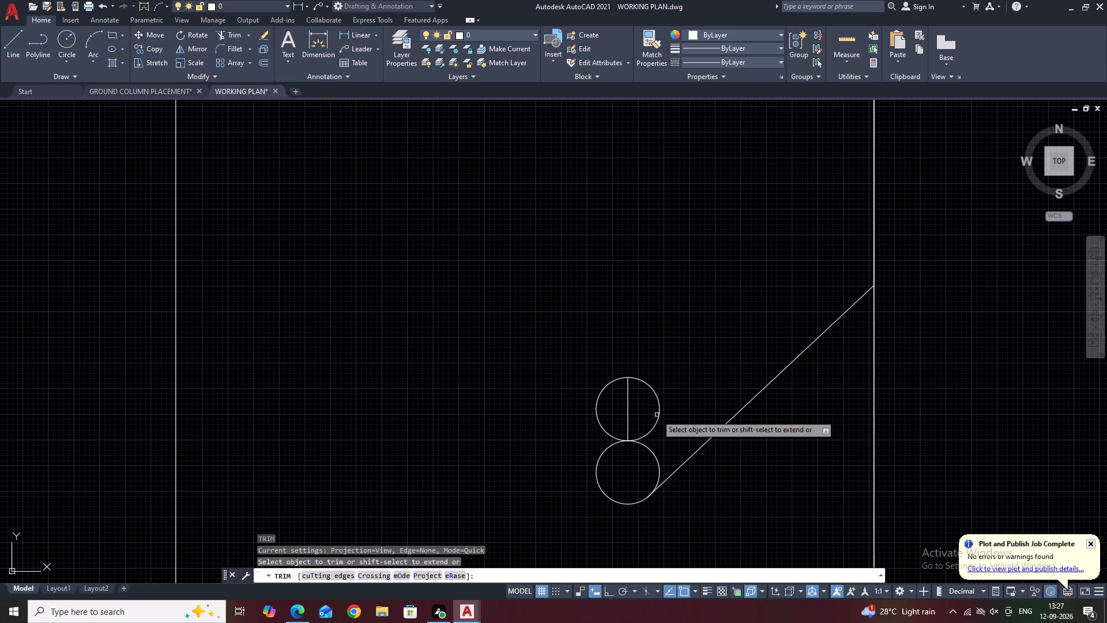
{"action": "left_click", "coordinate": [658, 415]}
{"action": "left_click", "coordinate": [628, 404]}
{"action": "key", "text": "Escape"}
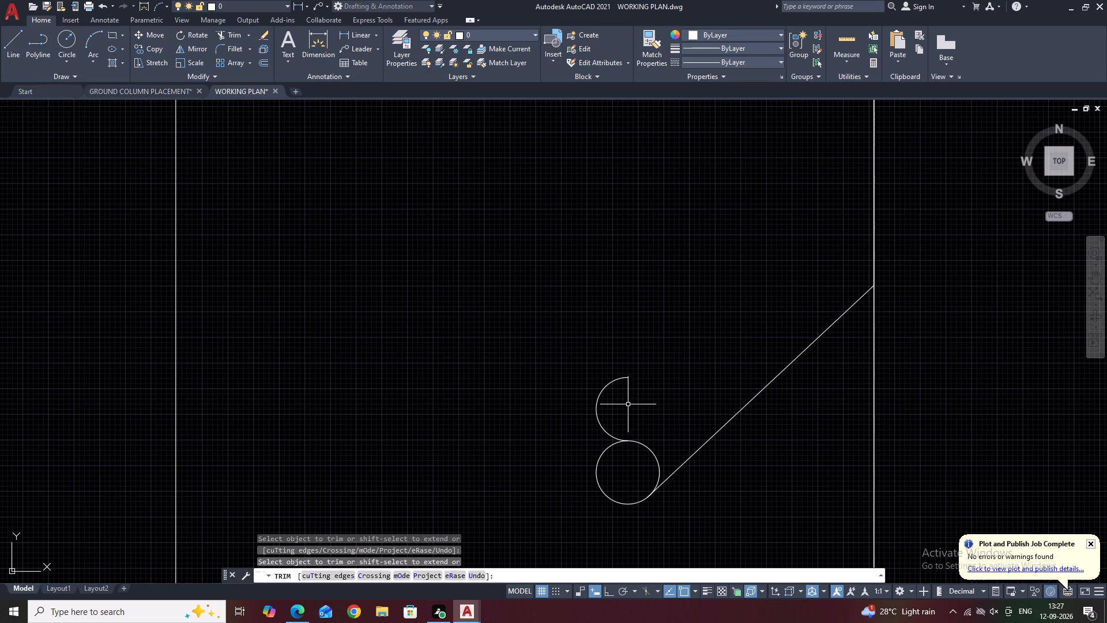
Copy the semicircular arc straight upward as an array of 30 items, each arc starting at the upper end of the previous one.
{"action": "scroll", "coordinate": [624, 400], "scroll_direction": "down", "scroll_amount": 3}
{"action": "middle_click_drag", "start_coordinate": [622, 343], "coordinate": [638, 454]}
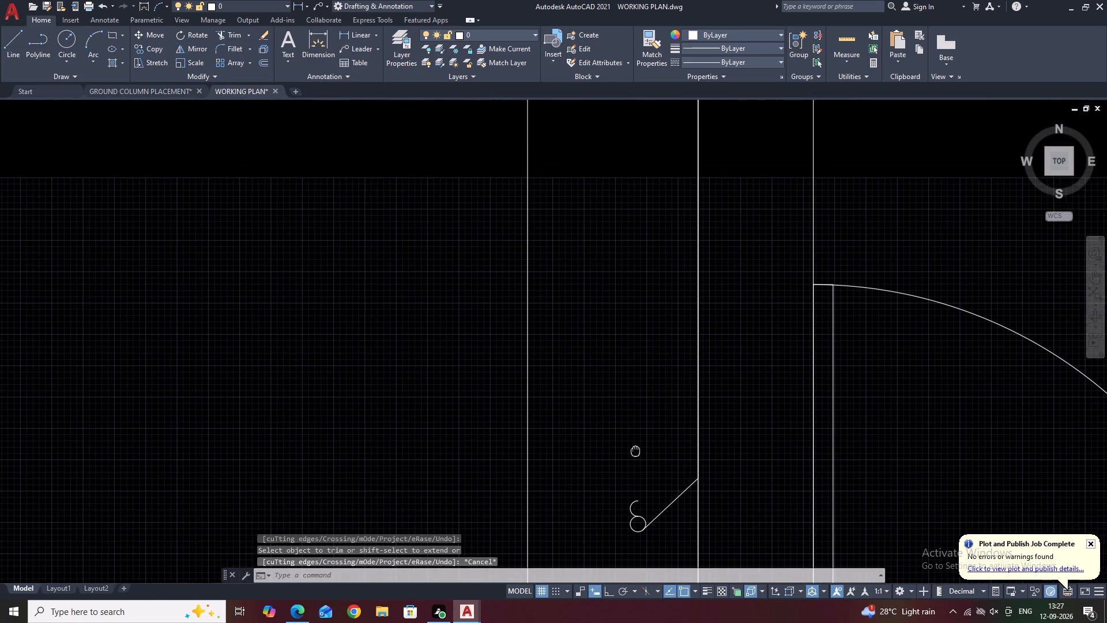
{"action": "middle_click_drag", "start_coordinate": [638, 454], "coordinate": [641, 473]}
{"action": "scroll", "coordinate": [641, 462], "scroll_direction": "down", "scroll_amount": 1}
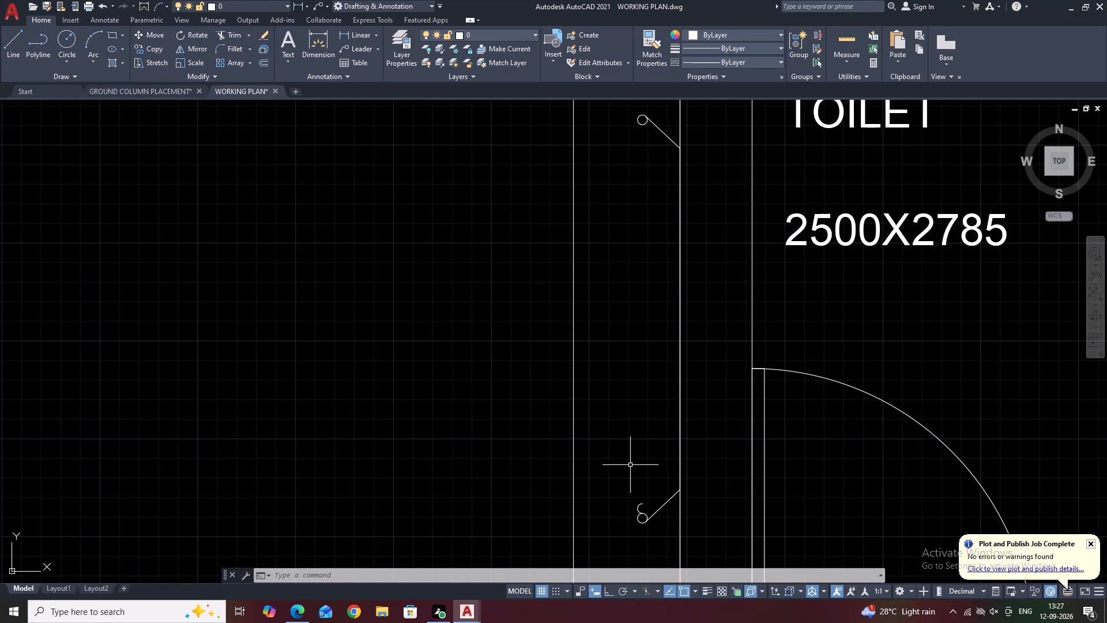
{"action": "middle_click_drag", "start_coordinate": [638, 513], "coordinate": [650, 495]}
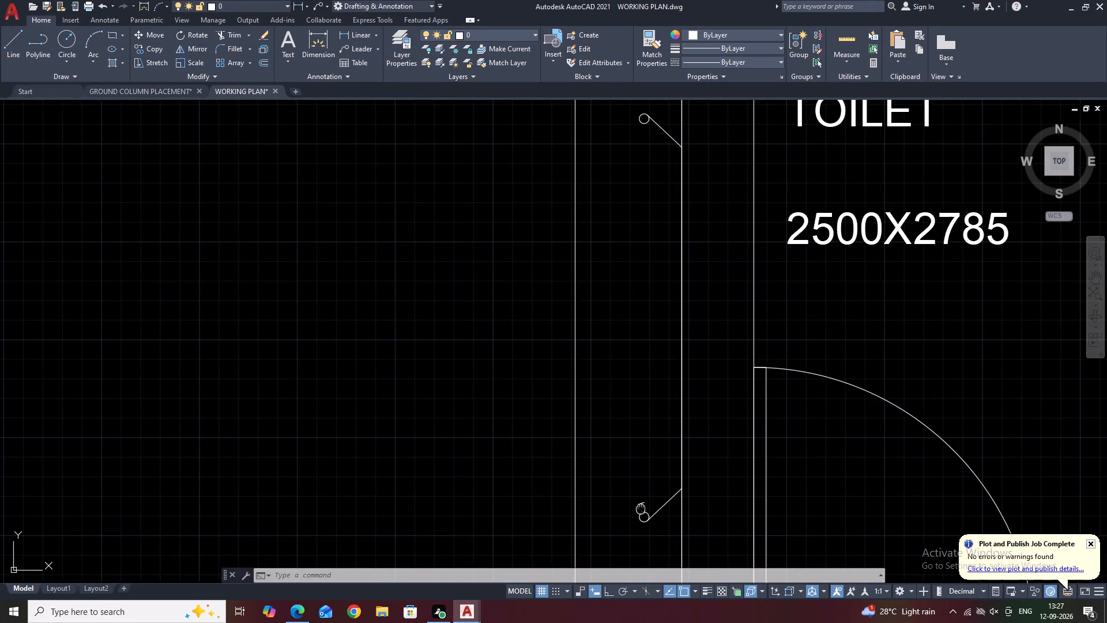
{"action": "middle_click_drag", "start_coordinate": [650, 495], "coordinate": [696, 422]}
{"action": "scroll", "coordinate": [696, 417], "scroll_direction": "up", "scroll_amount": 3}
{"action": "left_click", "coordinate": [726, 411]}
{"action": "left_click", "coordinate": [691, 391]}
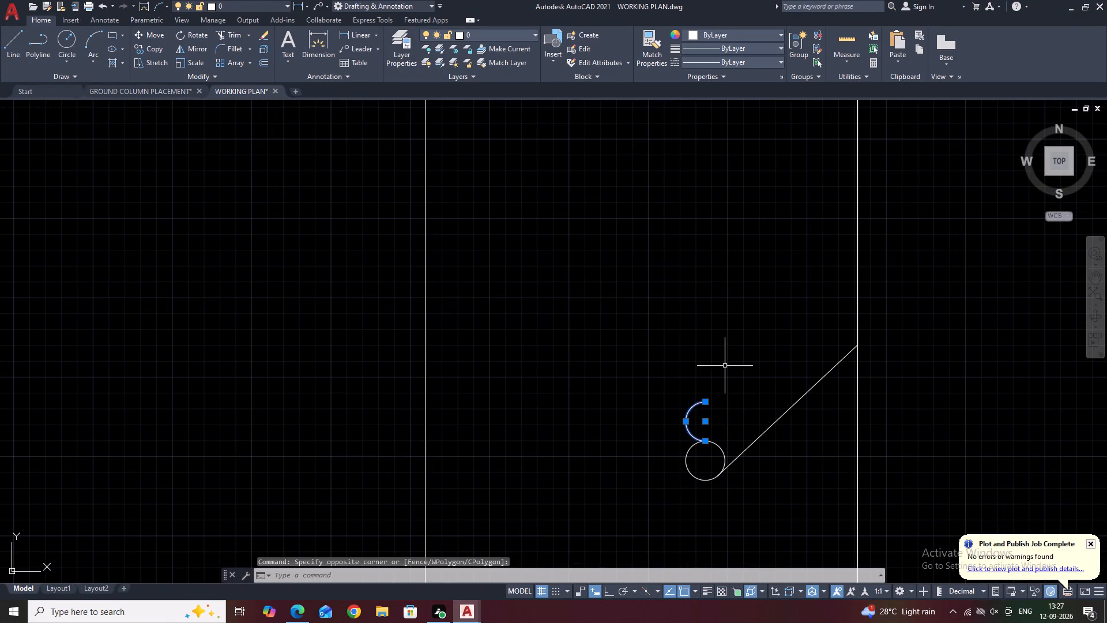
{"action": "middle_click_drag", "start_coordinate": [724, 366], "coordinate": [692, 432]}
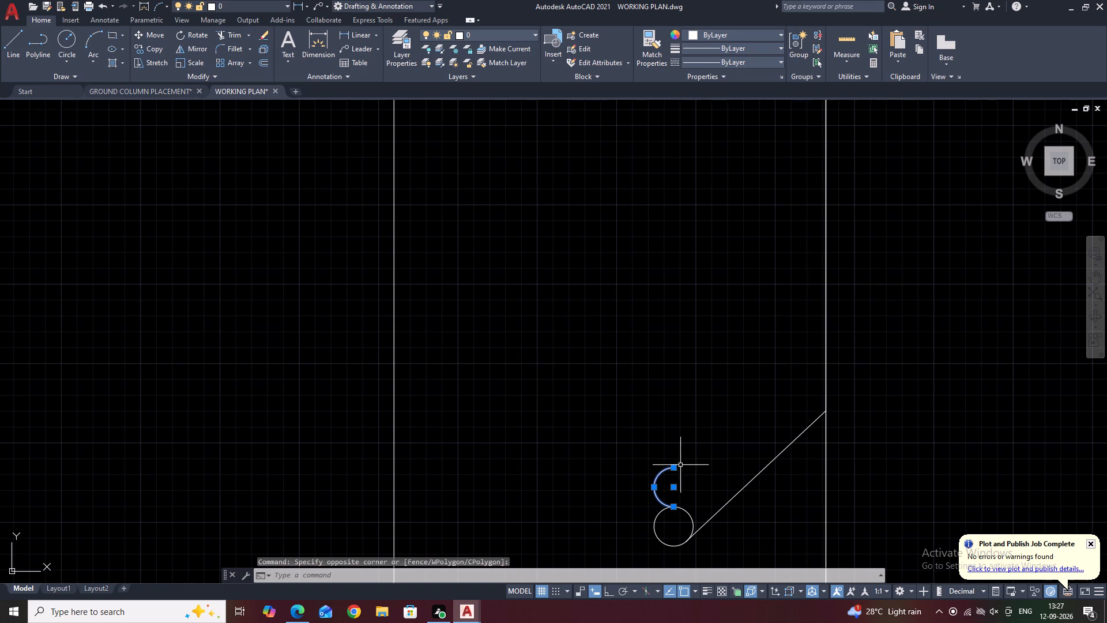
{"action": "middle_click_drag", "start_coordinate": [714, 382], "coordinate": [695, 363]}
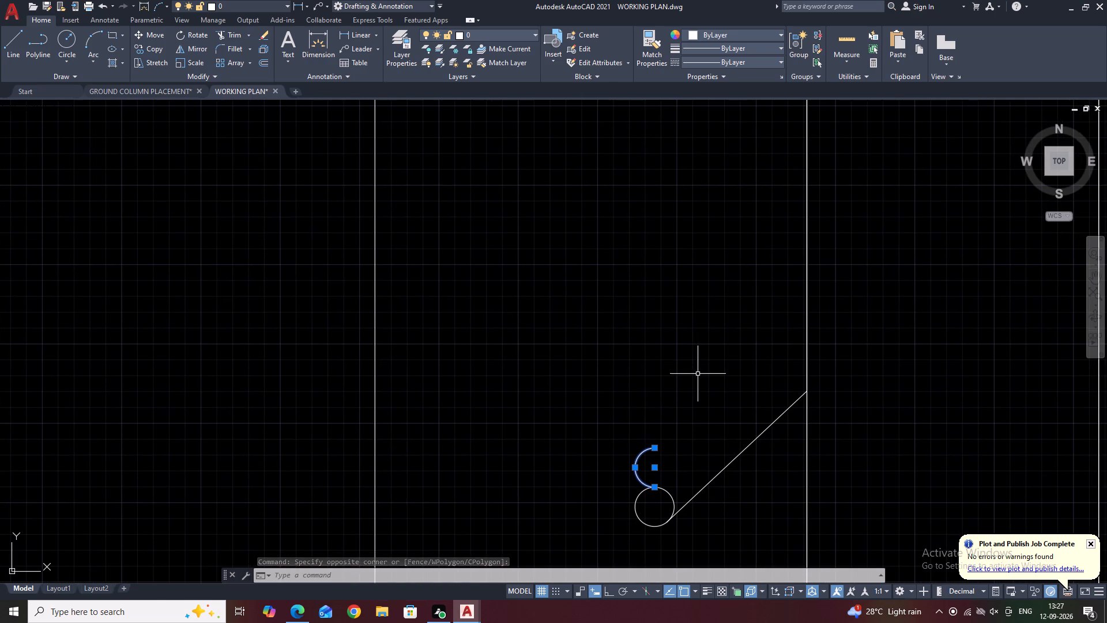
{"action": "type", "text": "CO"}
{"action": "key", "text": "space"}
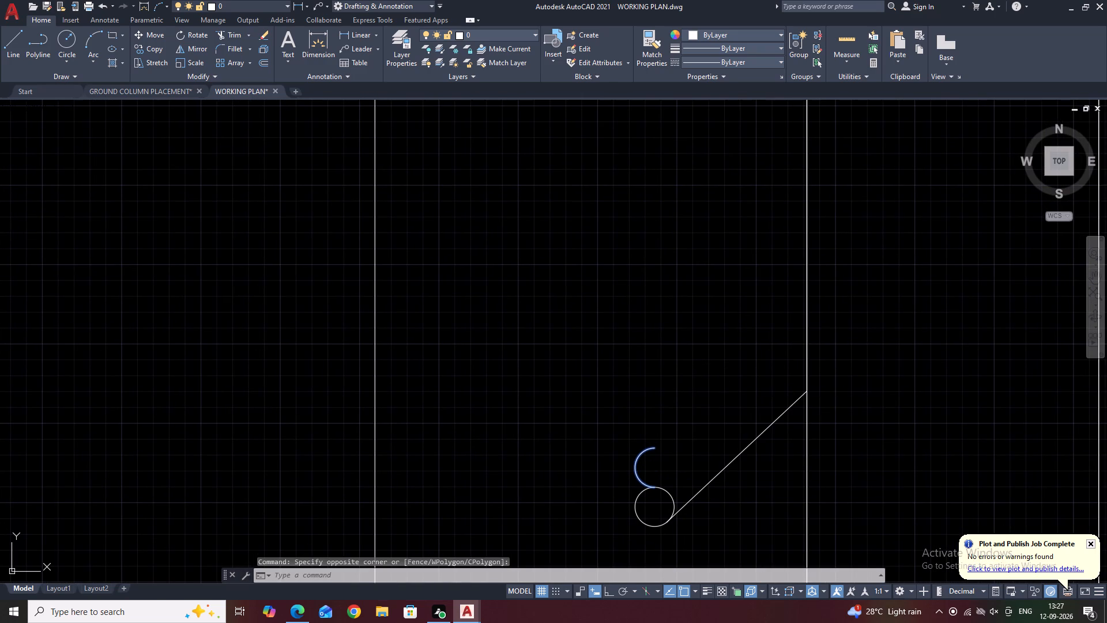
{"action": "left_click", "coordinate": [654, 489]}
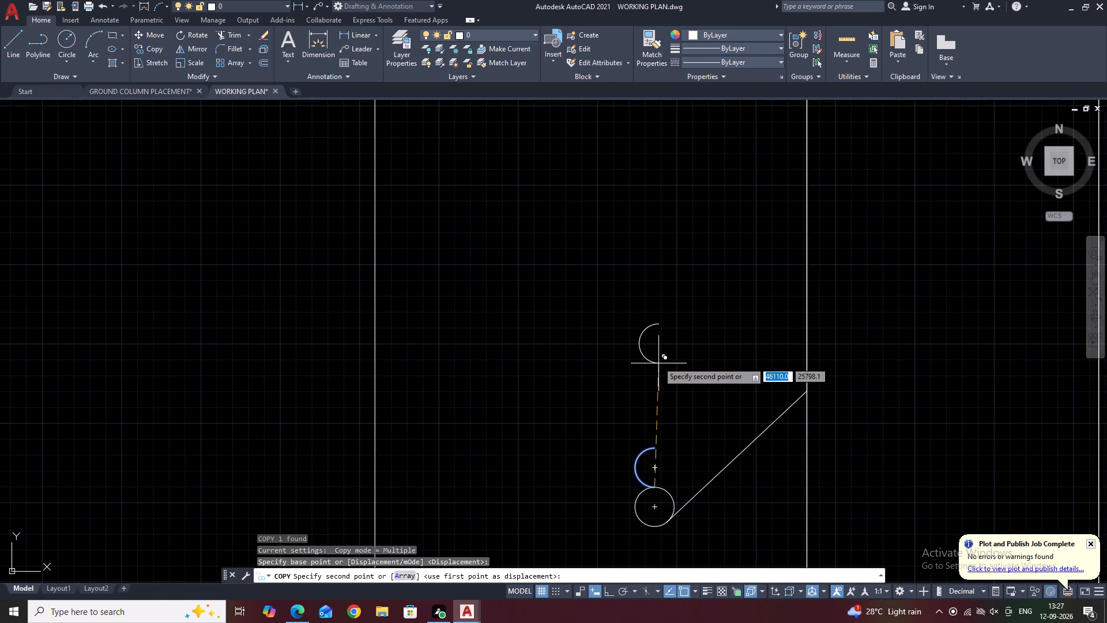
{"action": "key", "text": "F8"}
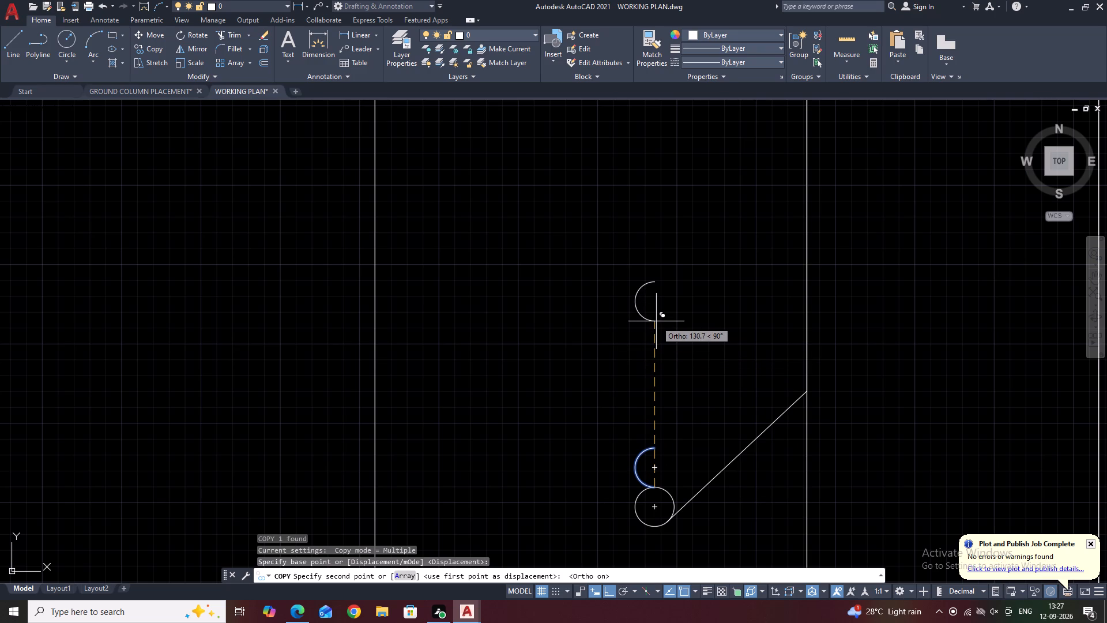
{"action": "type", "text": "AR"}
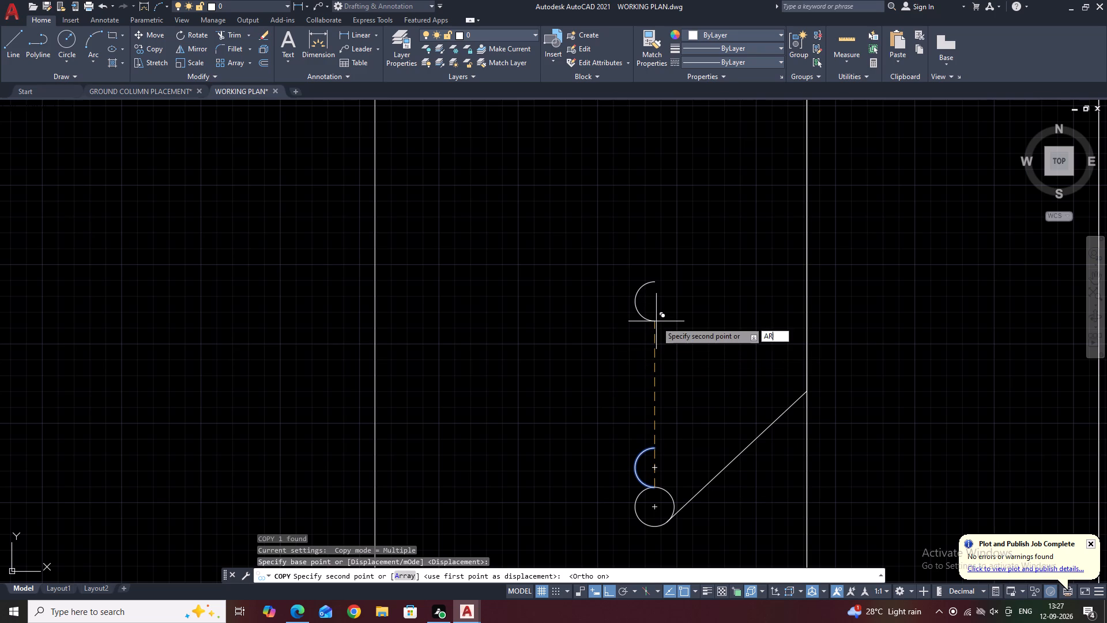
{"action": "key", "text": "space"}
{"action": "scroll", "coordinate": [656, 321], "scroll_direction": "down", "scroll_amount": 2}
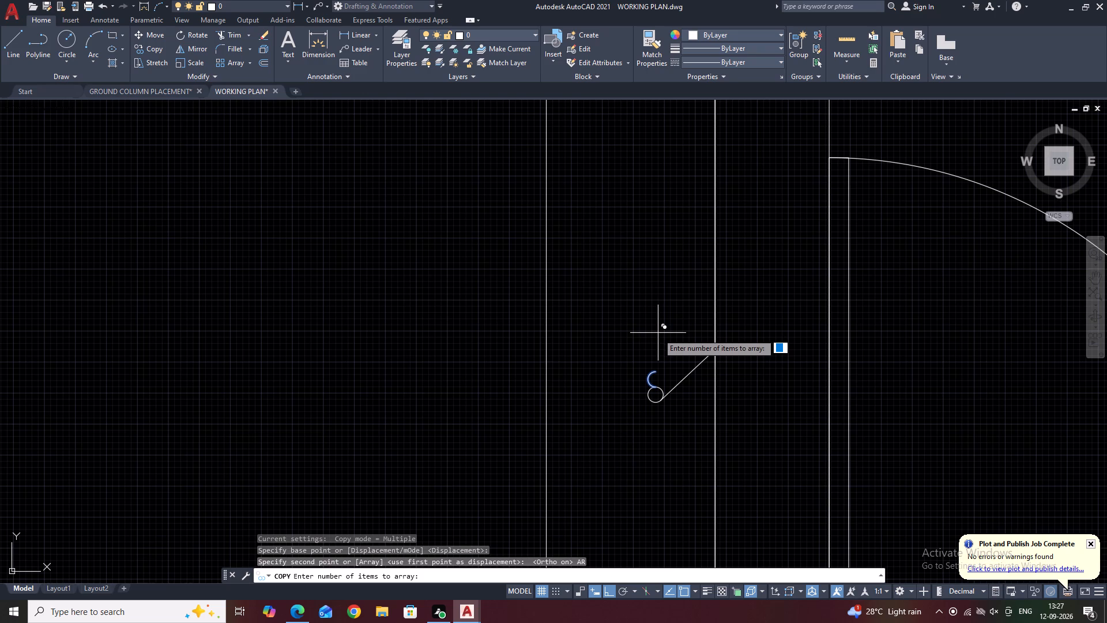
{"action": "key", "text": "3"}
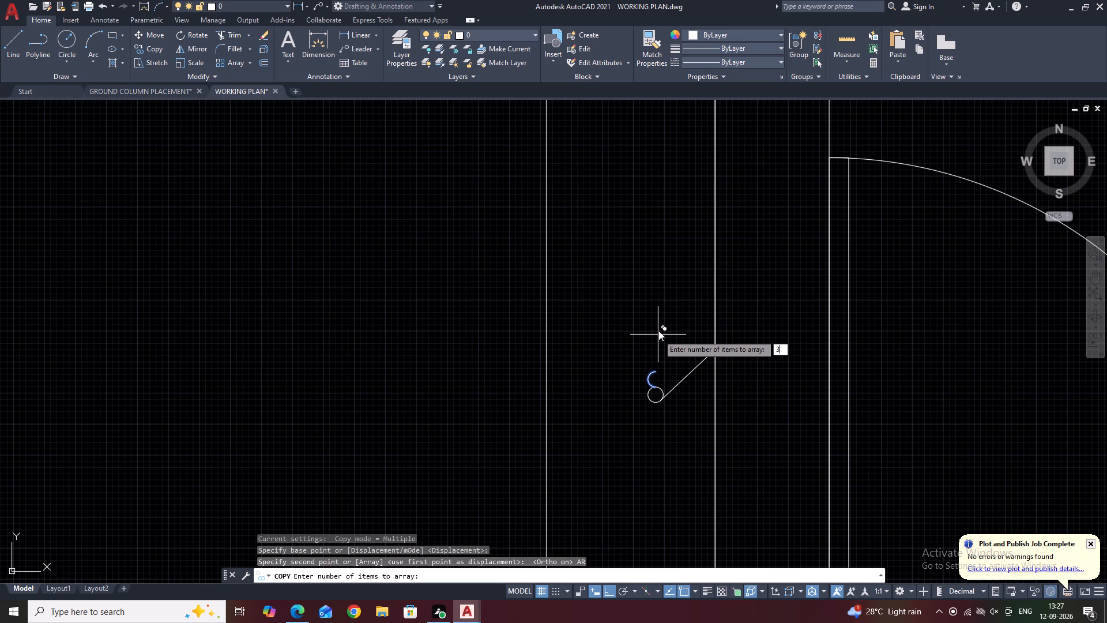
{"action": "key", "text": "0"}
{"action": "key", "text": "space"}
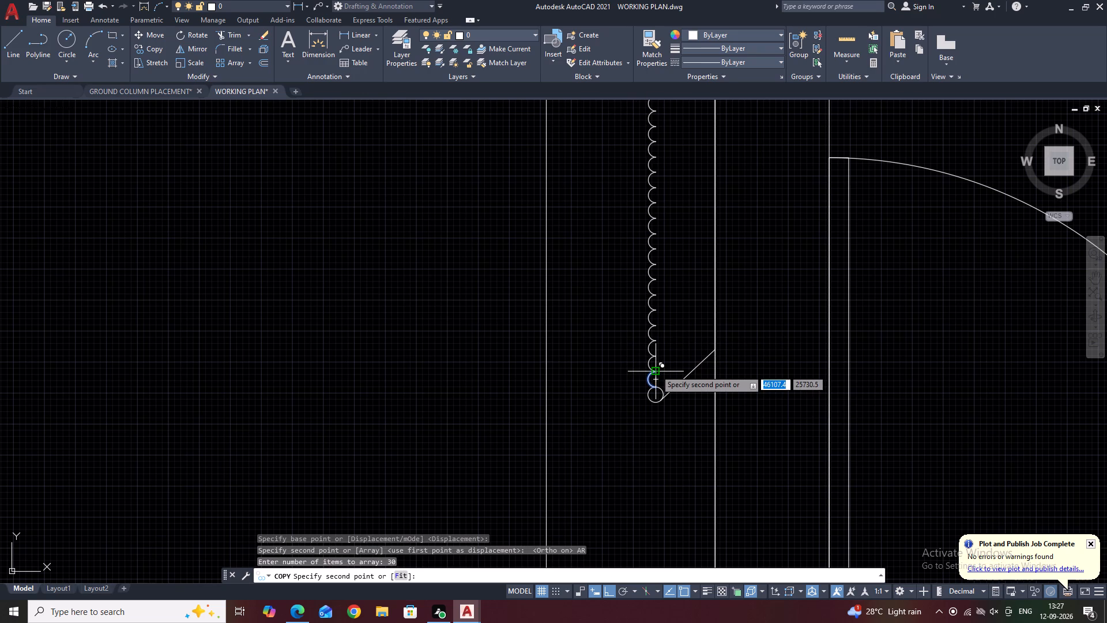
{"action": "left_click", "coordinate": [656, 370]}
{"action": "scroll", "coordinate": [660, 334], "scroll_direction": "down", "scroll_amount": 3}
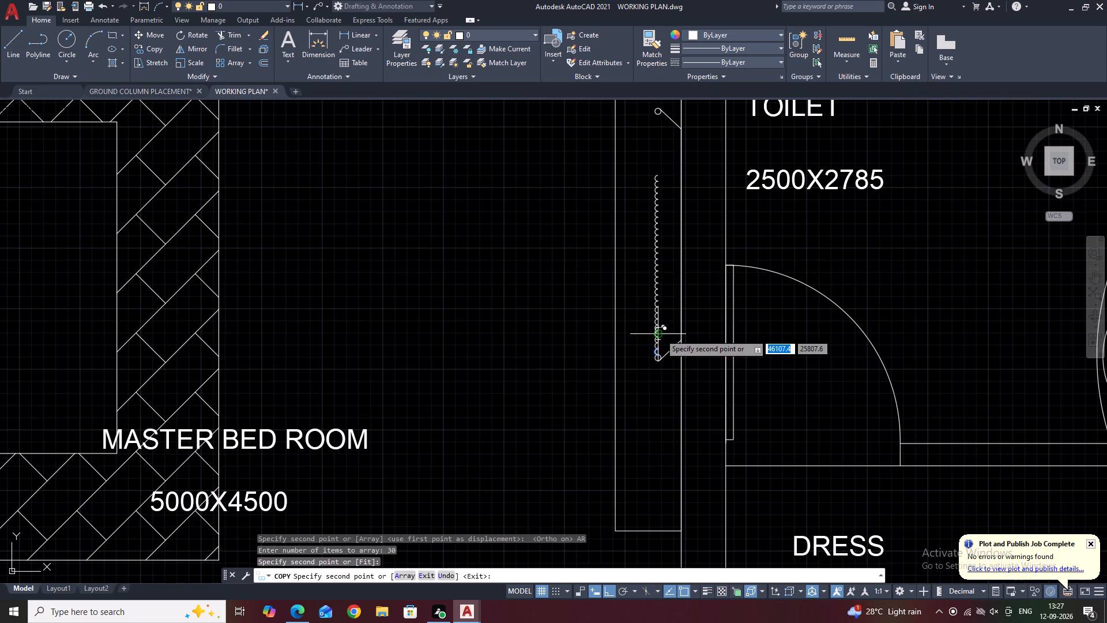
{"action": "scroll", "coordinate": [654, 162], "scroll_direction": "up", "scroll_amount": 3}
{"action": "key", "text": "Escape"}
Copy seven arcs near the top of the scalloped chain straight upward twice, extending the chain past the upper small circle.
{"action": "left_click", "coordinate": [641, 160]}
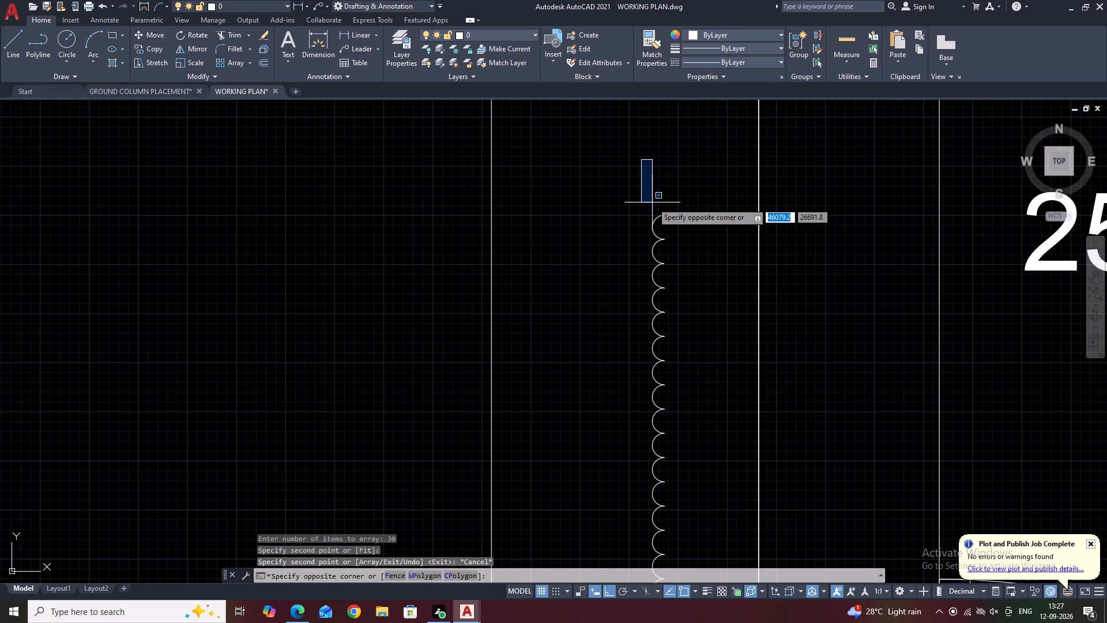
{"action": "left_click", "coordinate": [689, 392]}
{"action": "middle_click_drag", "start_coordinate": [688, 247], "coordinate": [672, 368]}
{"action": "type", "text": "CO"}
{"action": "key", "text": "space"}
{"action": "left_click", "coordinate": [652, 506]}
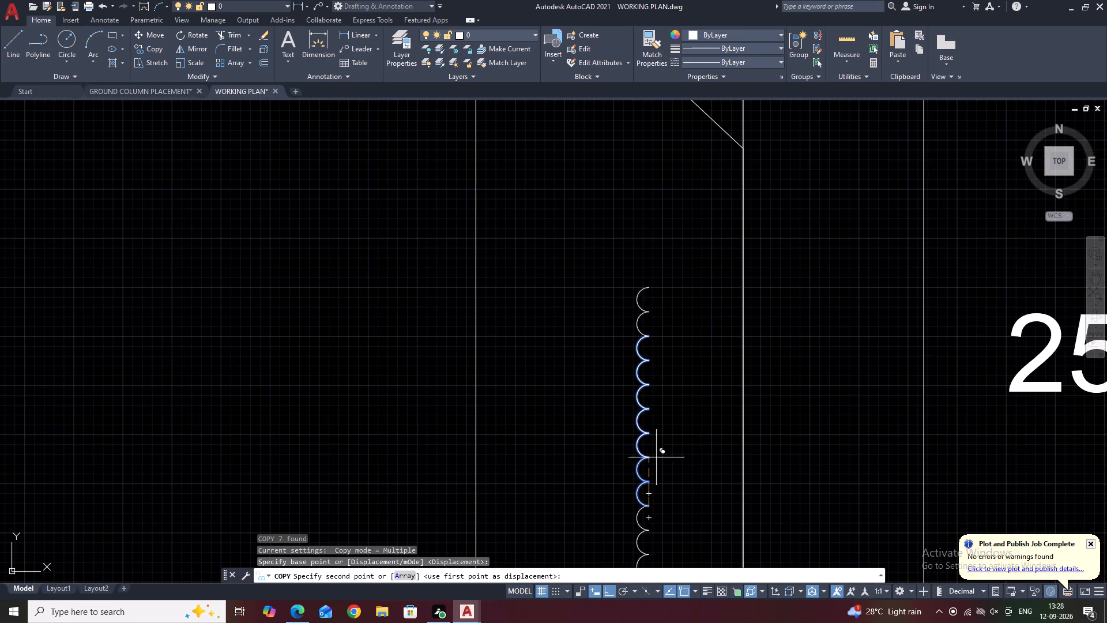
{"action": "left_click", "coordinate": [647, 333]}
{"action": "middle_click_drag", "start_coordinate": [654, 211], "coordinate": [662, 359]}
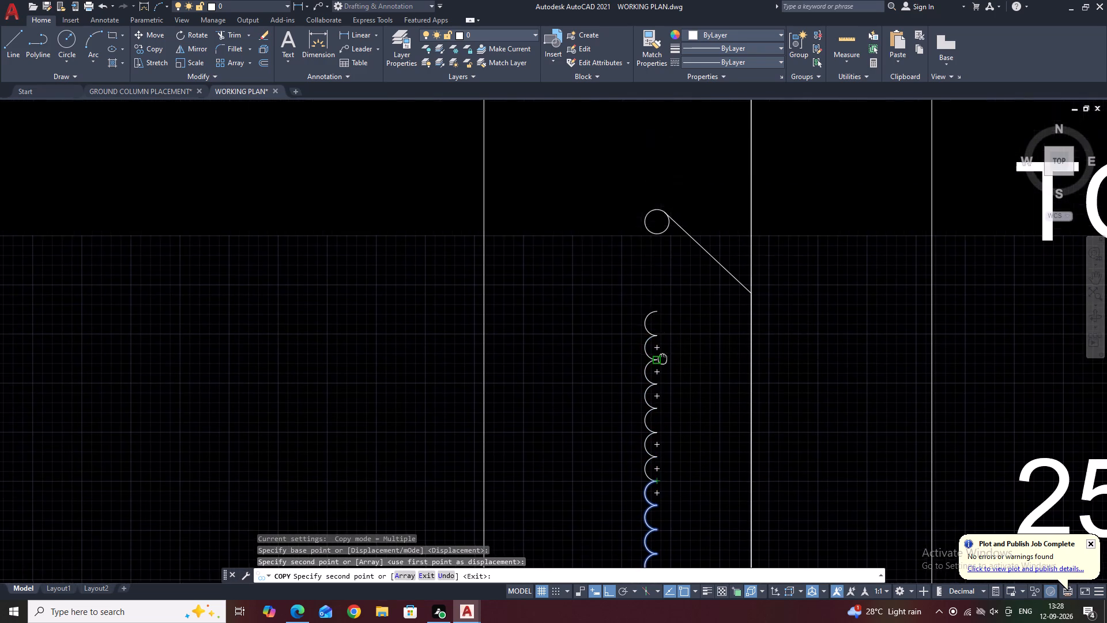
{"action": "left_click", "coordinate": [660, 314]}
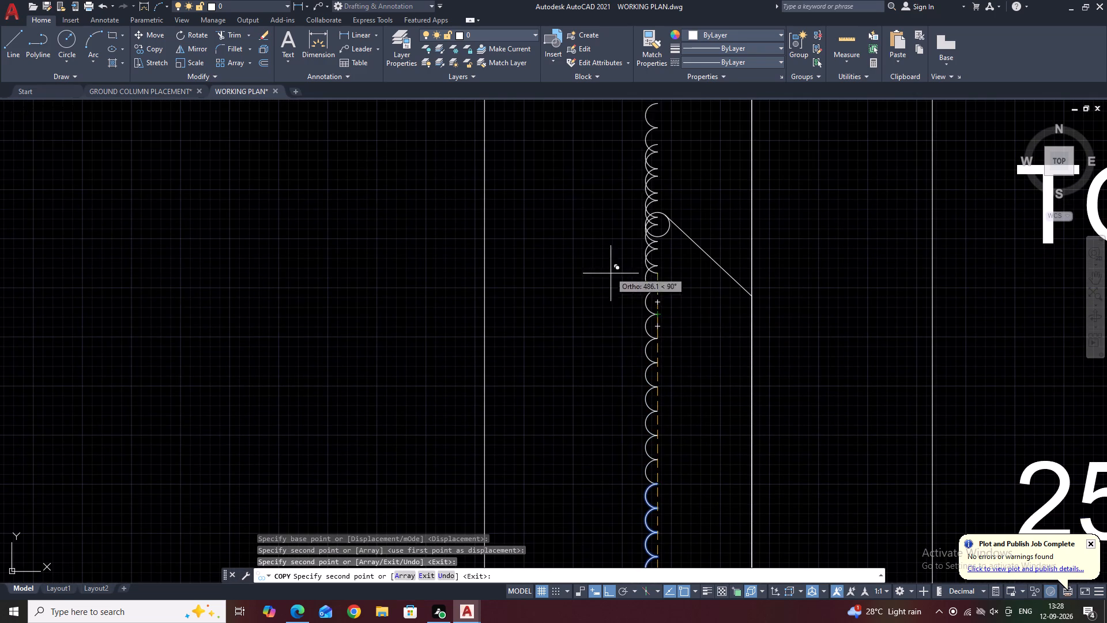
{"action": "key", "text": "Escape"}
Erase the surplus arcs that extend above or overlap the upper small circle.
{"action": "middle_click_drag", "start_coordinate": [660, 240], "coordinate": [649, 297]}
{"action": "left_click", "coordinate": [667, 196]}
{"action": "left_click", "coordinate": [619, 239]}
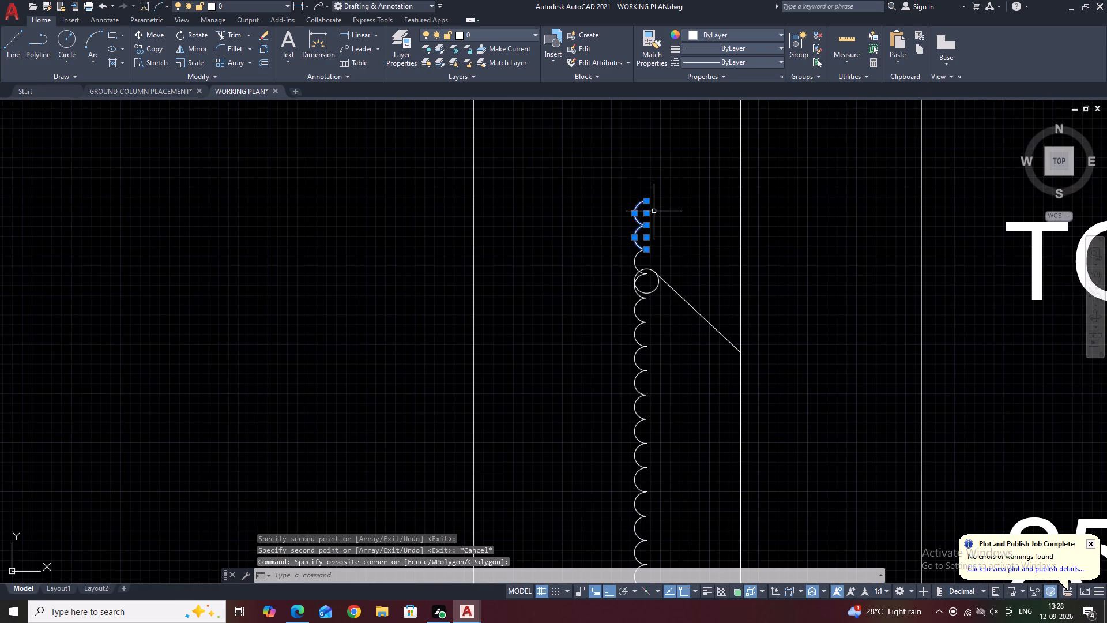
{"action": "middle_click_drag", "start_coordinate": [654, 210], "coordinate": [576, 288]}
{"action": "key", "text": "Delete"}
{"action": "scroll", "coordinate": [559, 329], "scroll_direction": "up", "scroll_amount": 2}
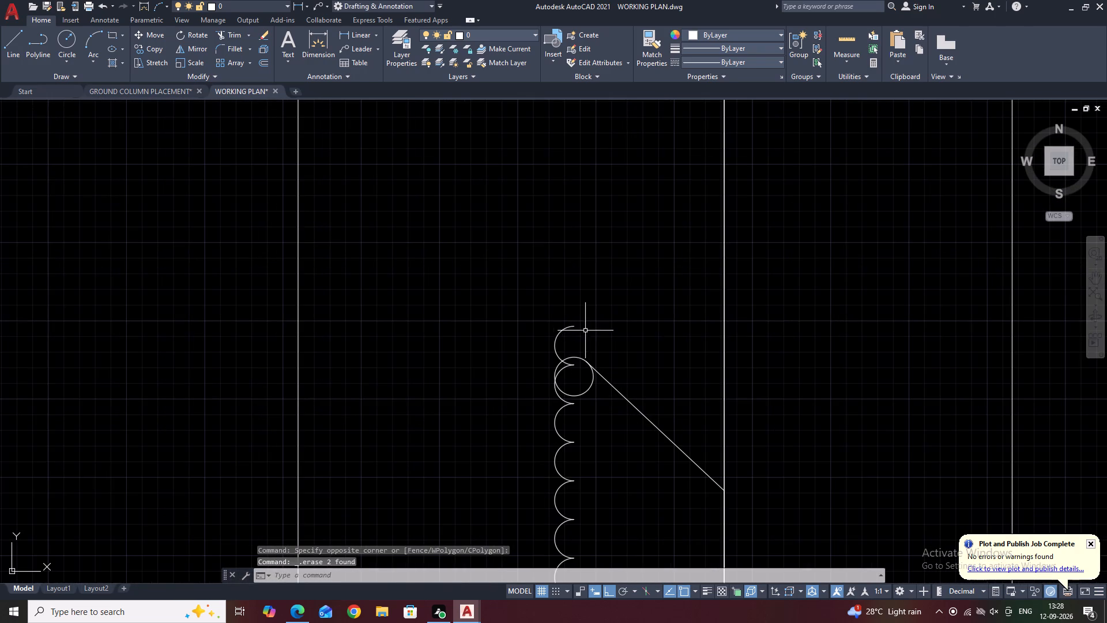
{"action": "left_click", "coordinate": [581, 337]}
{"action": "left_click", "coordinate": [558, 318]}
{"action": "key", "text": "Delete"}
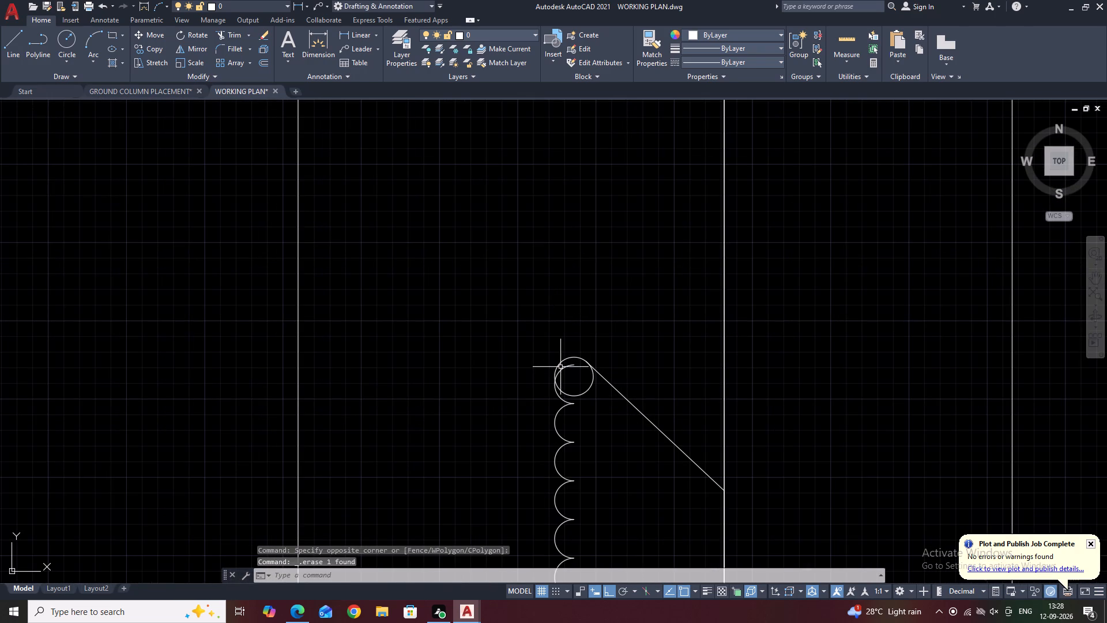
{"action": "left_click", "coordinate": [560, 367]}
{"action": "left_click", "coordinate": [562, 375]}
{"action": "left_click", "coordinate": [570, 365]}
{"action": "key", "text": "Delete"}
Stretch the topmost arc's upper end to the bottom of the upper small circle to close the gap.
{"action": "scroll", "coordinate": [568, 416], "scroll_direction": "up", "scroll_amount": 2}
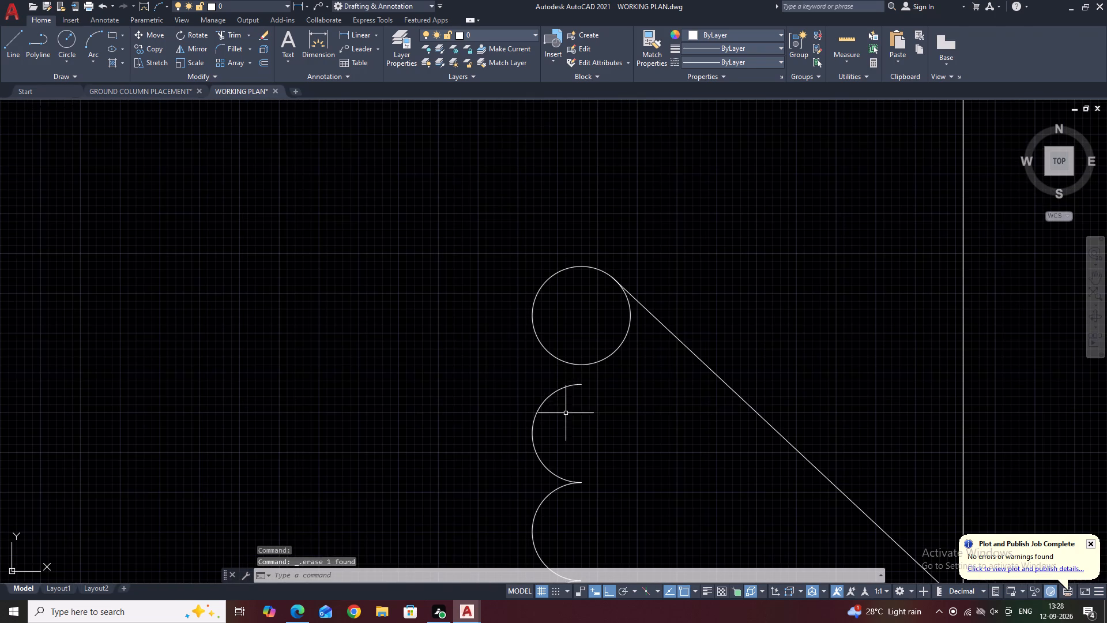
{"action": "left_click", "coordinate": [574, 400]}
{"action": "left_click", "coordinate": [565, 387]}
{"action": "left_click", "coordinate": [584, 382]}
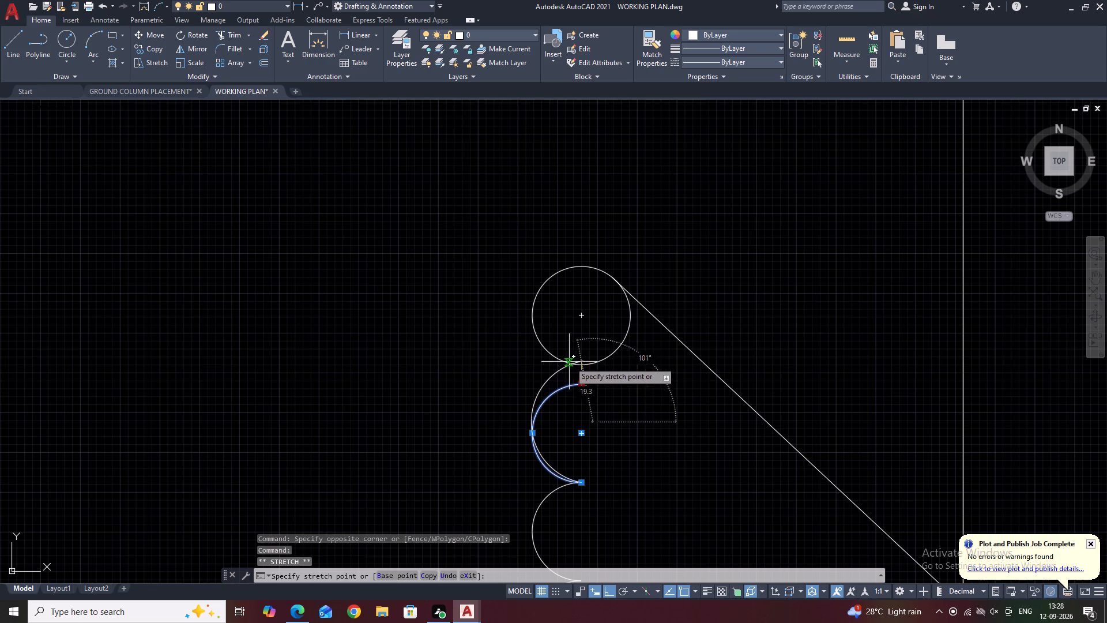
{"action": "left_click", "coordinate": [583, 363]}
{"action": "scroll", "coordinate": [710, 213], "scroll_direction": "down", "scroll_amount": 9}
{"action": "key", "text": "Escape"}
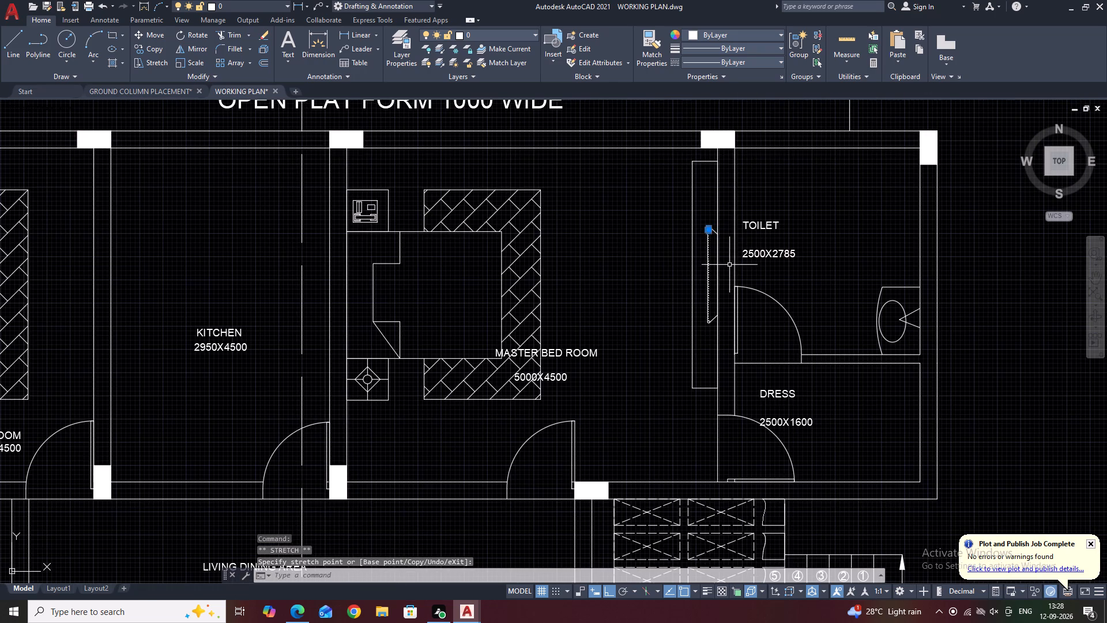
Draw a narrow vertical rectangle in the master TOILET against the wall shared with the bedroom, between the column and the door.
{"action": "middle_click_drag", "start_coordinate": [735, 198], "coordinate": [745, 301]}
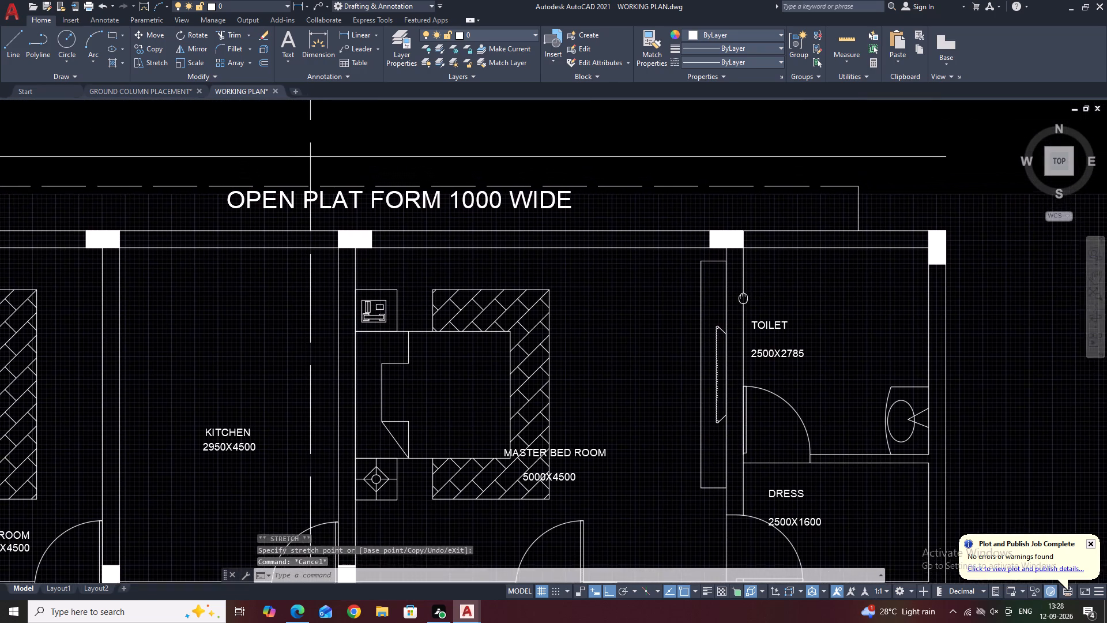
{"action": "middle_click_drag", "start_coordinate": [745, 301], "coordinate": [754, 320]}
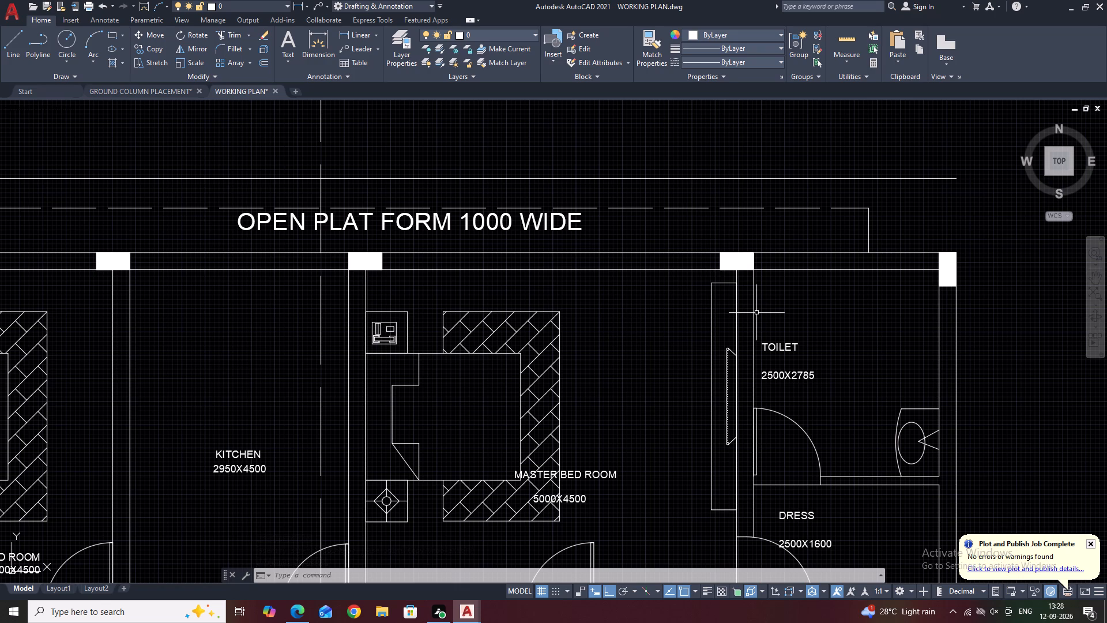
{"action": "middle_click_drag", "start_coordinate": [844, 325], "coordinate": [750, 190]}
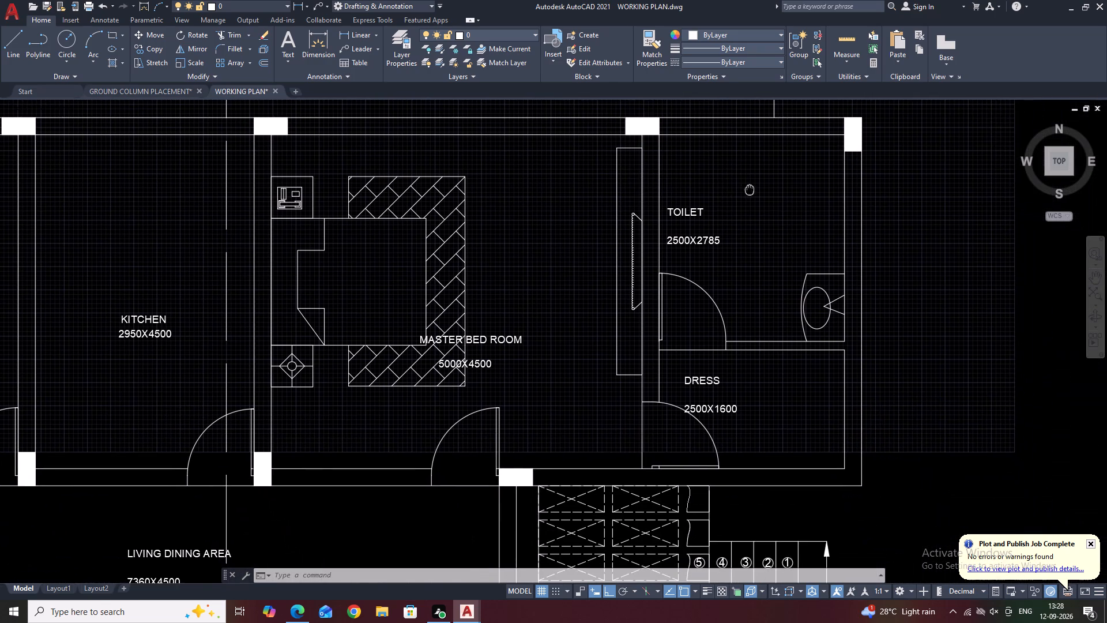
{"action": "middle_click_drag", "start_coordinate": [750, 190], "coordinate": [749, 189]}
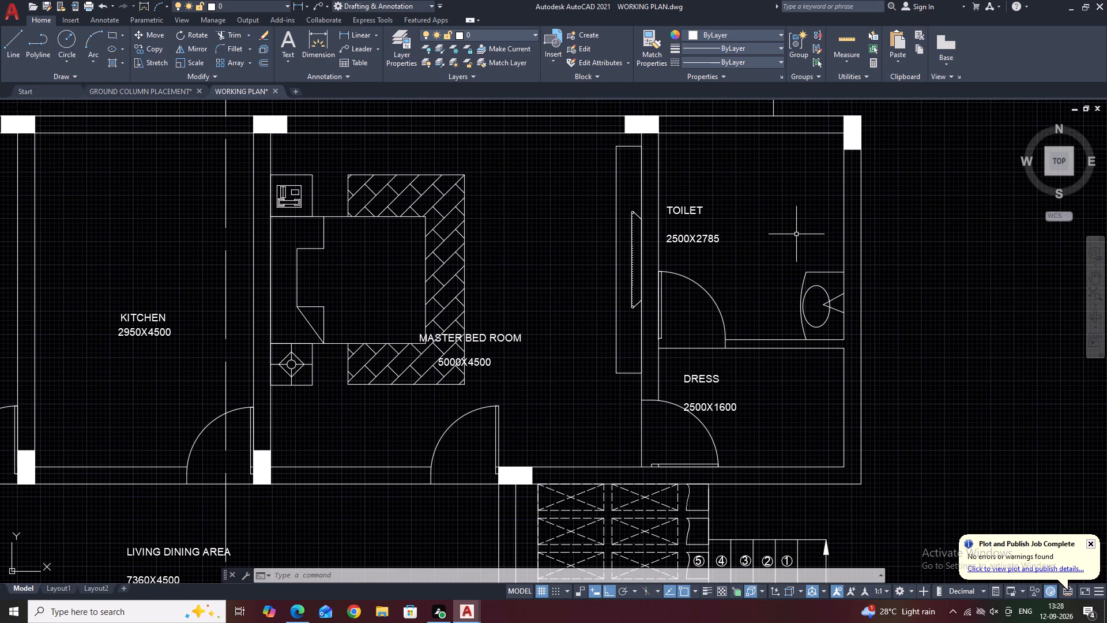
{"action": "scroll", "coordinate": [655, 163], "scroll_direction": "up", "scroll_amount": 1}
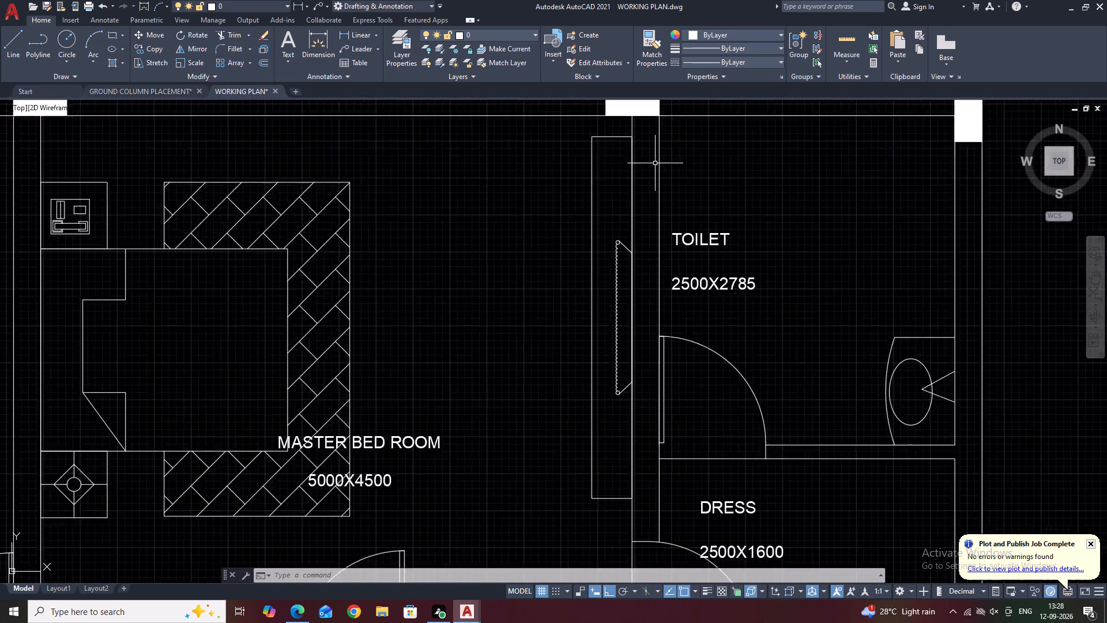
{"action": "scroll", "coordinate": [655, 163], "scroll_direction": "up", "scroll_amount": 1}
{"action": "middle_click_drag", "start_coordinate": [655, 160], "coordinate": [668, 238]}
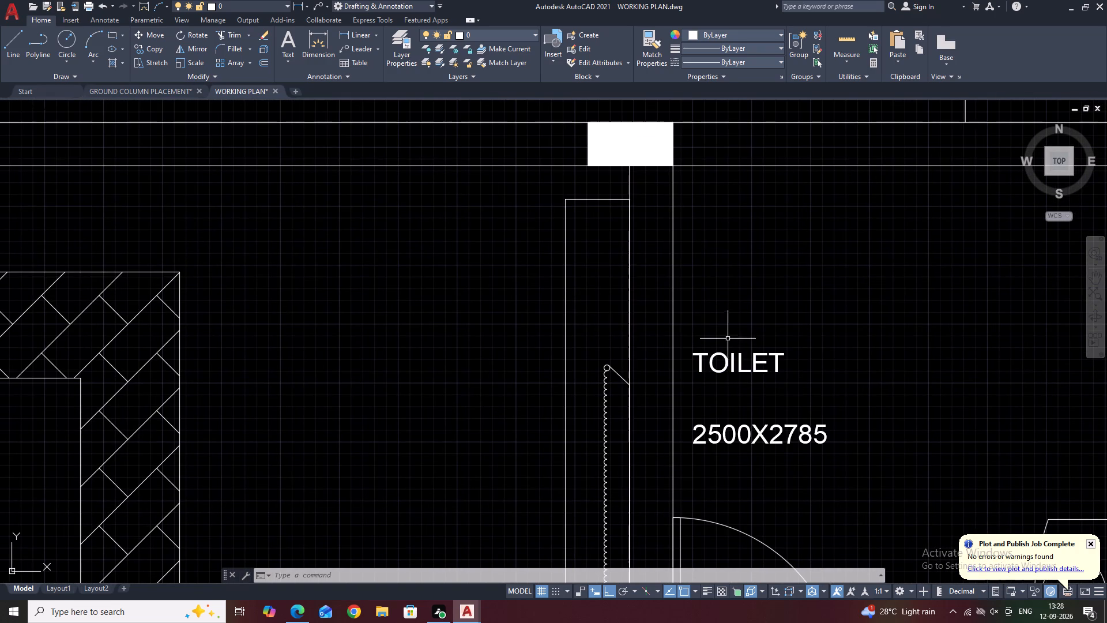
{"action": "key", "text": "r"}
{"action": "key", "text": "e"}
{"action": "type", "text": "C"}
{"action": "key", "text": "space"}
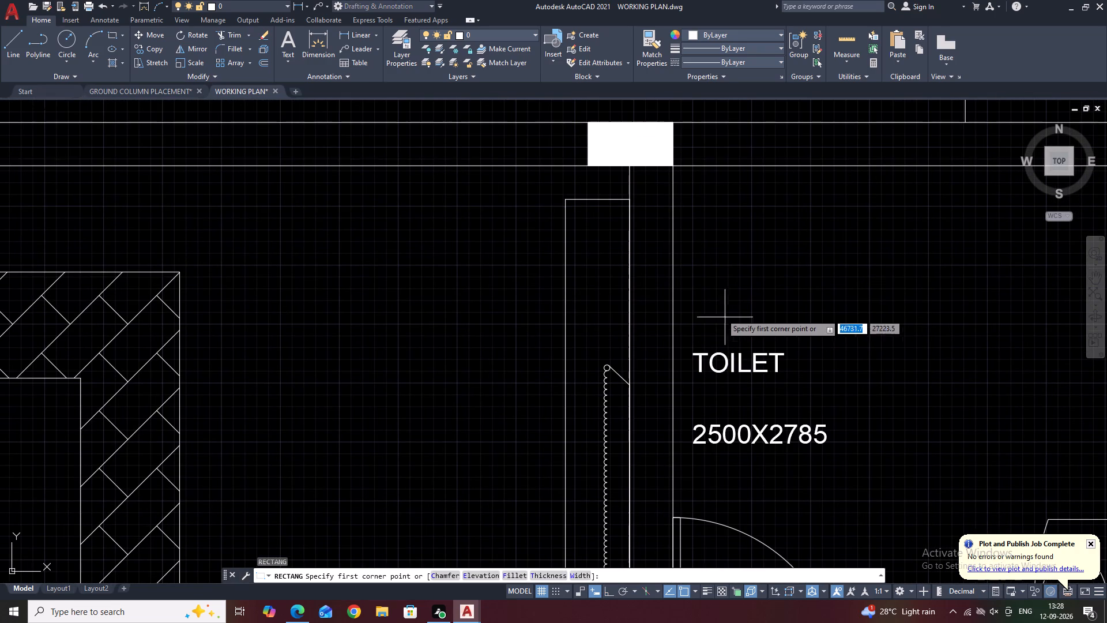
{"action": "left_click", "coordinate": [671, 212]}
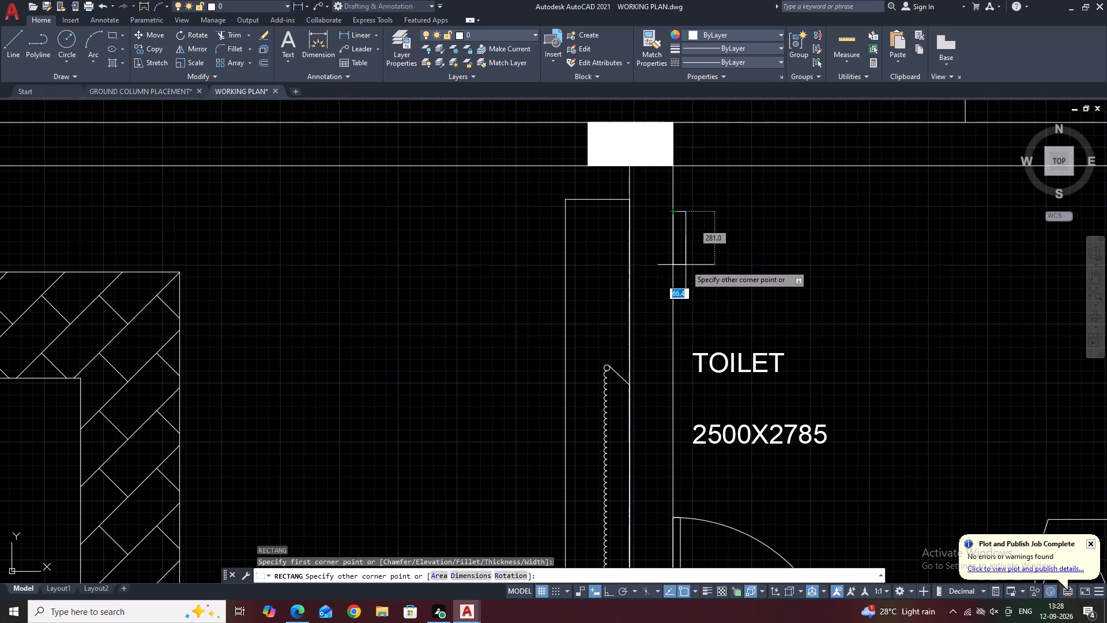
{"action": "left_click", "coordinate": [681, 315]}
Draw a 1600 vertical line across the 2500X1600 DRESS room, wall to wall, about 900 from the outer side wall.
{"action": "scroll", "coordinate": [718, 261], "scroll_direction": "down", "scroll_amount": 2}
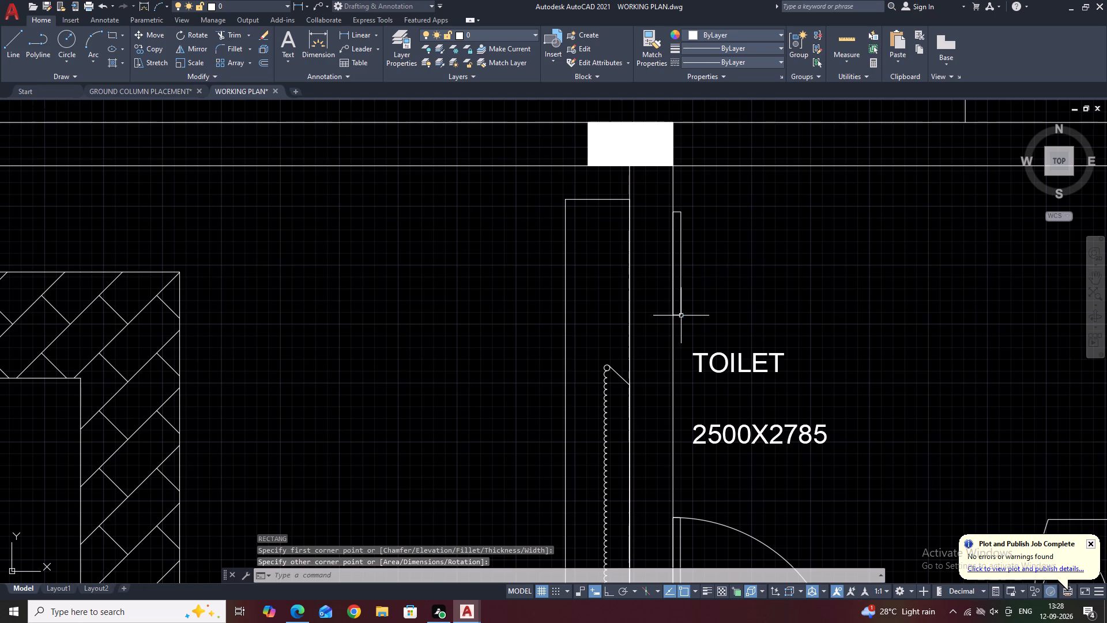
{"action": "middle_click_drag", "start_coordinate": [787, 294], "coordinate": [717, 187]}
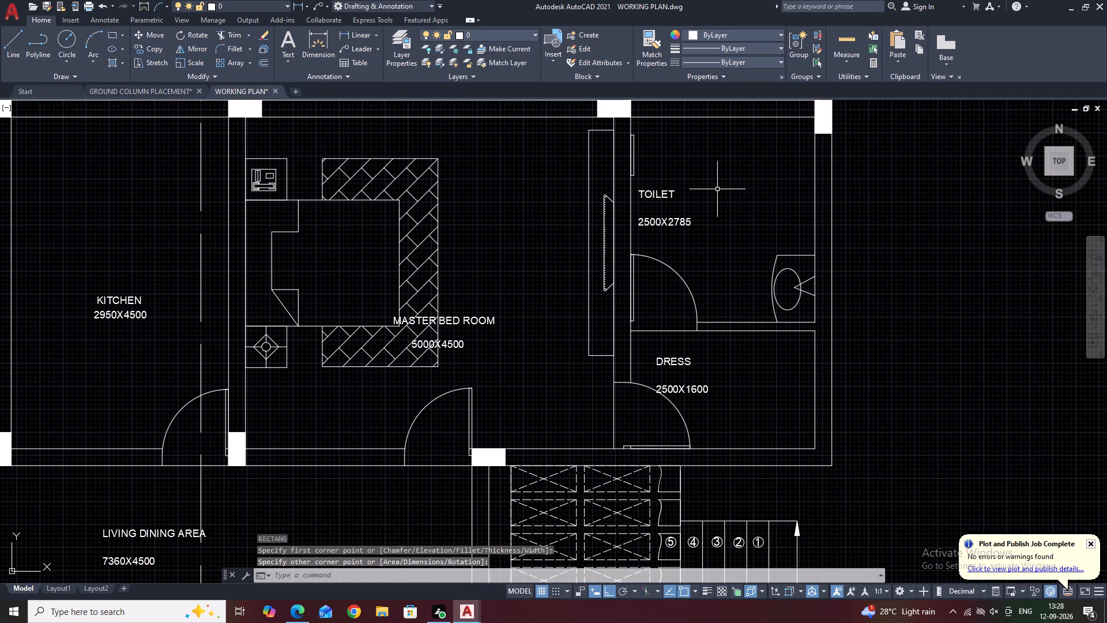
{"action": "middle_click_drag", "start_coordinate": [729, 288], "coordinate": [691, 258]}
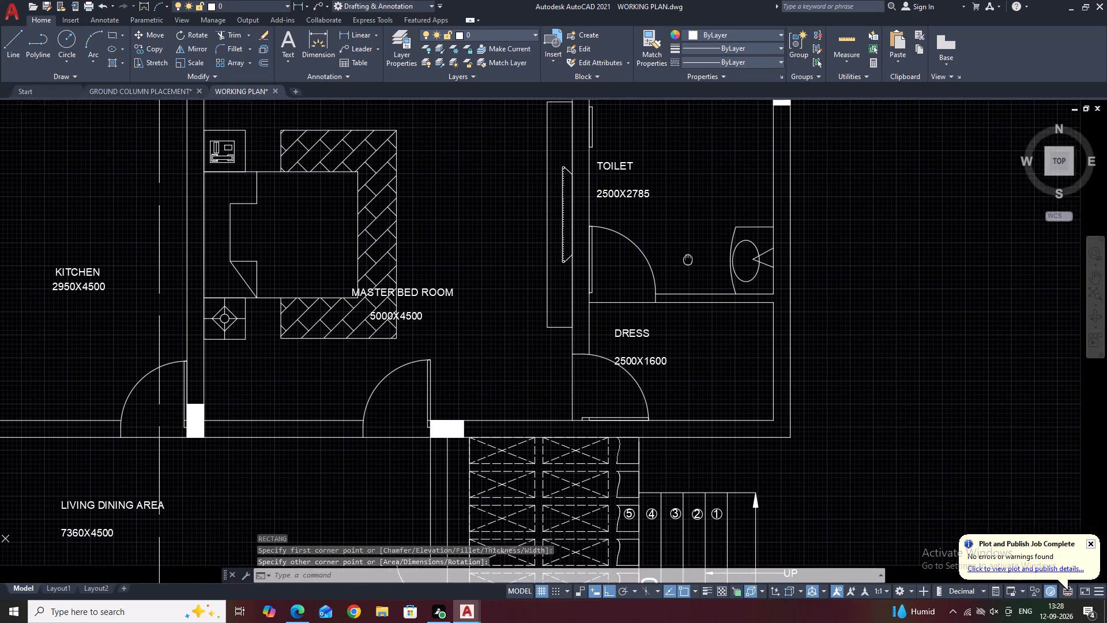
{"action": "middle_click_drag", "start_coordinate": [691, 258], "coordinate": [758, 242]}
{"action": "middle_click_drag", "start_coordinate": [782, 348], "coordinate": [770, 356]}
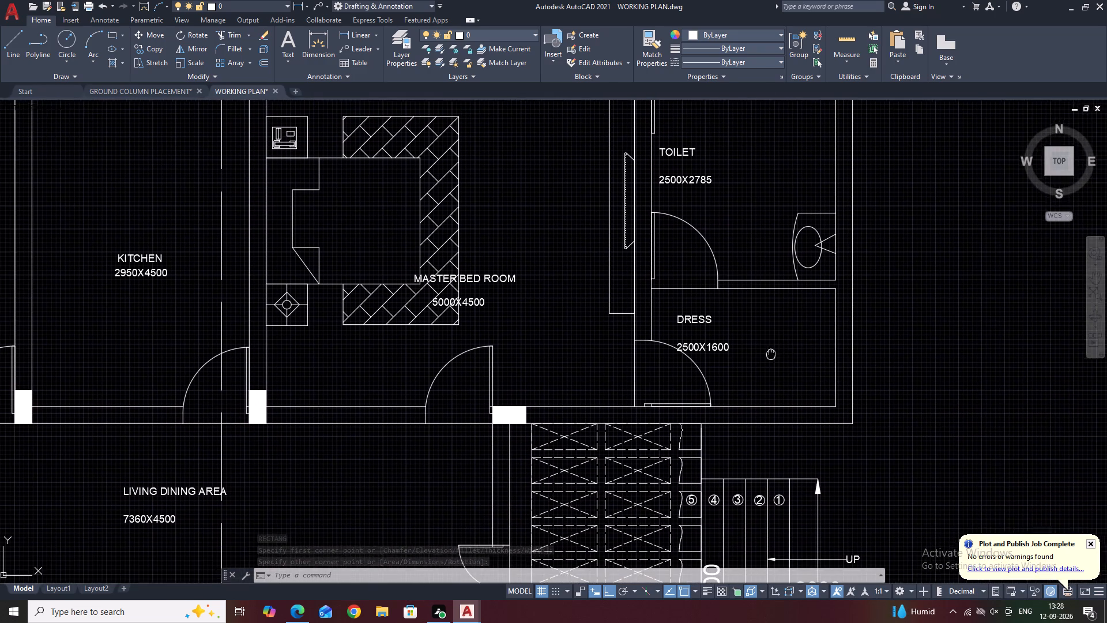
{"action": "middle_click_drag", "start_coordinate": [770, 356], "coordinate": [770, 358]}
{"action": "key", "text": "l"}
{"action": "key", "text": "space"}
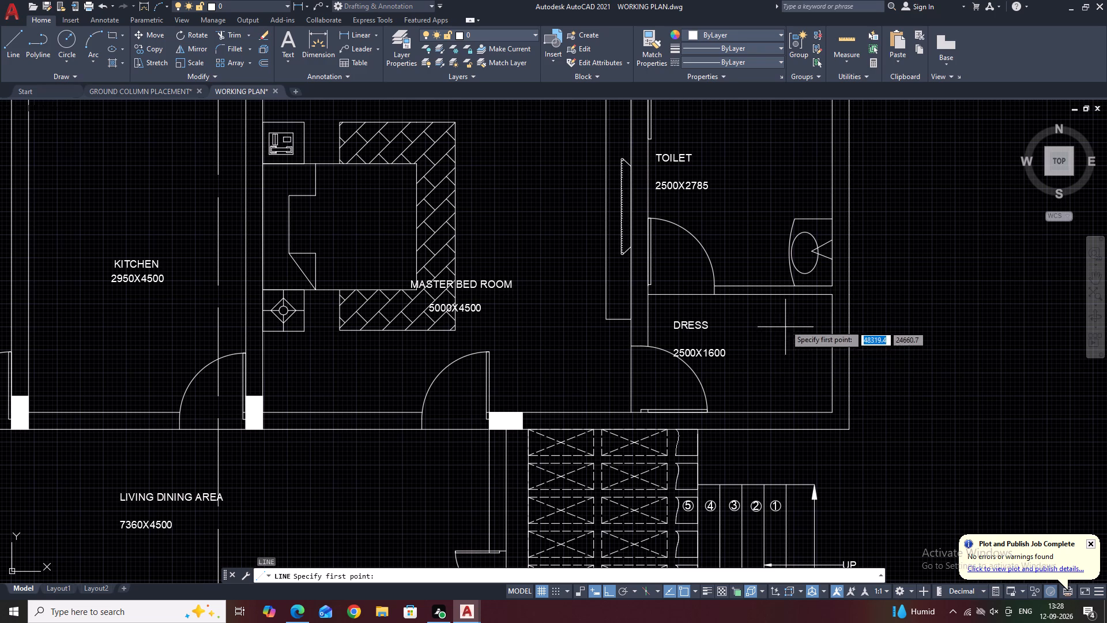
{"action": "left_click", "coordinate": [766, 293]}
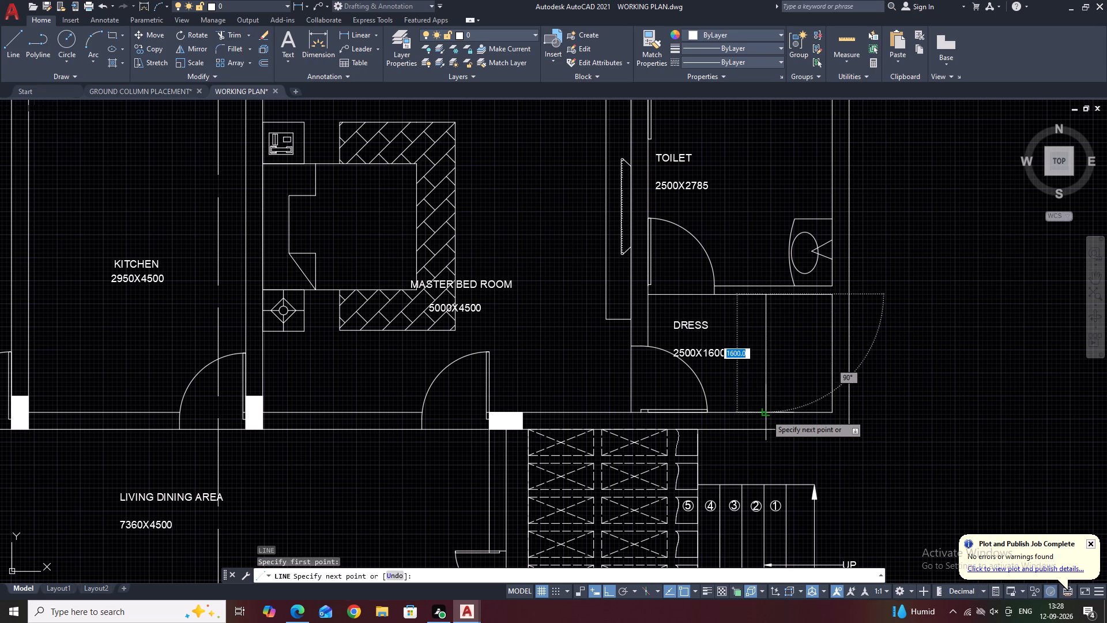
{"action": "left_click", "coordinate": [767, 415]}
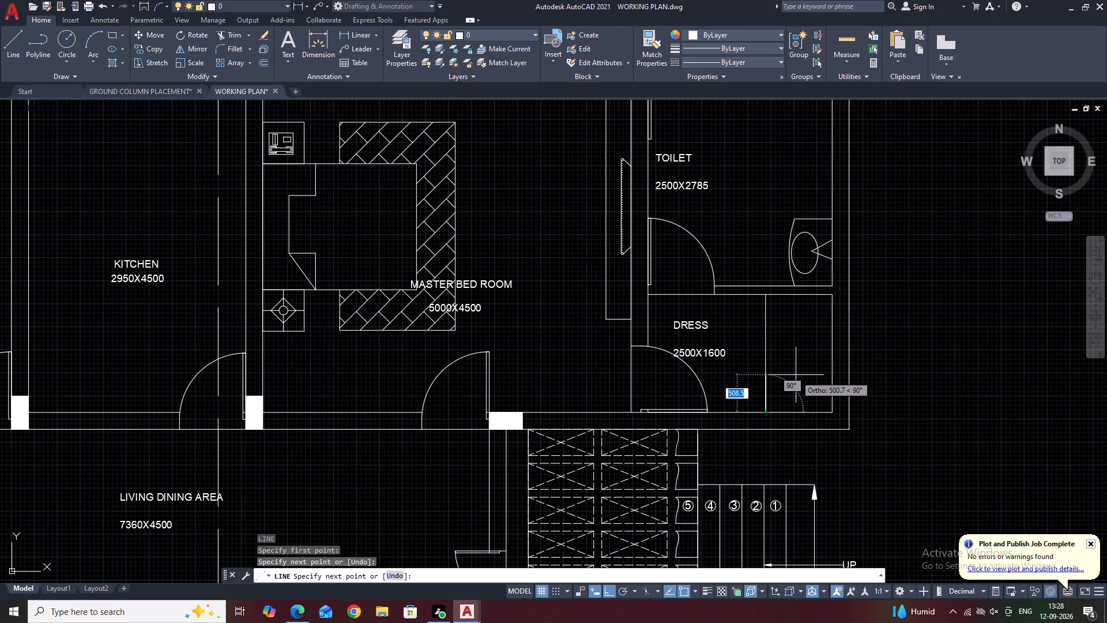
{"action": "key", "text": "space"}
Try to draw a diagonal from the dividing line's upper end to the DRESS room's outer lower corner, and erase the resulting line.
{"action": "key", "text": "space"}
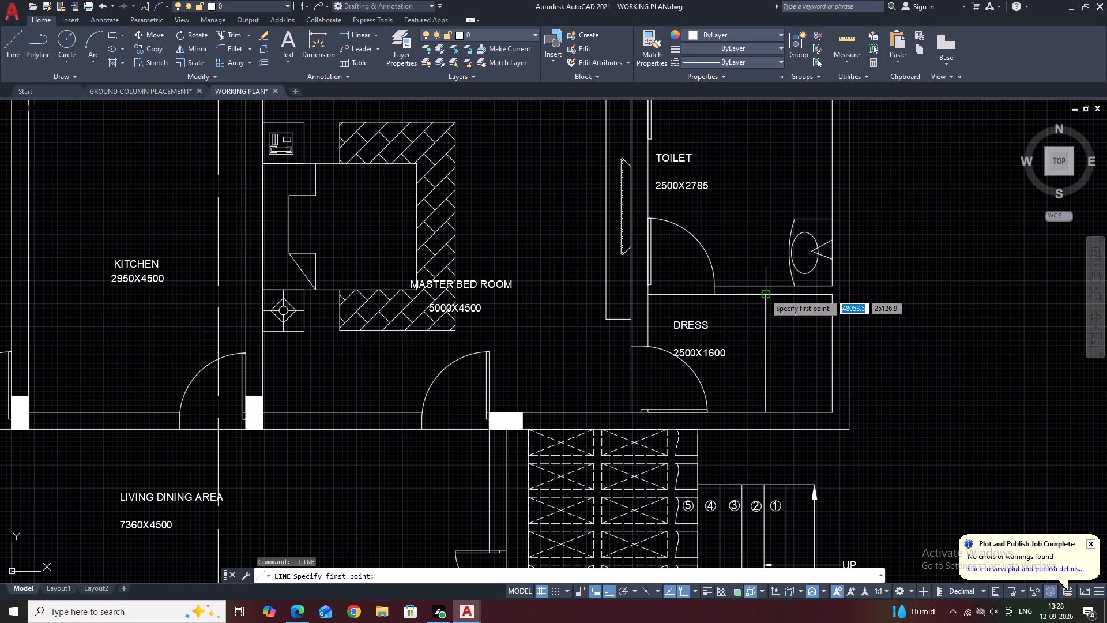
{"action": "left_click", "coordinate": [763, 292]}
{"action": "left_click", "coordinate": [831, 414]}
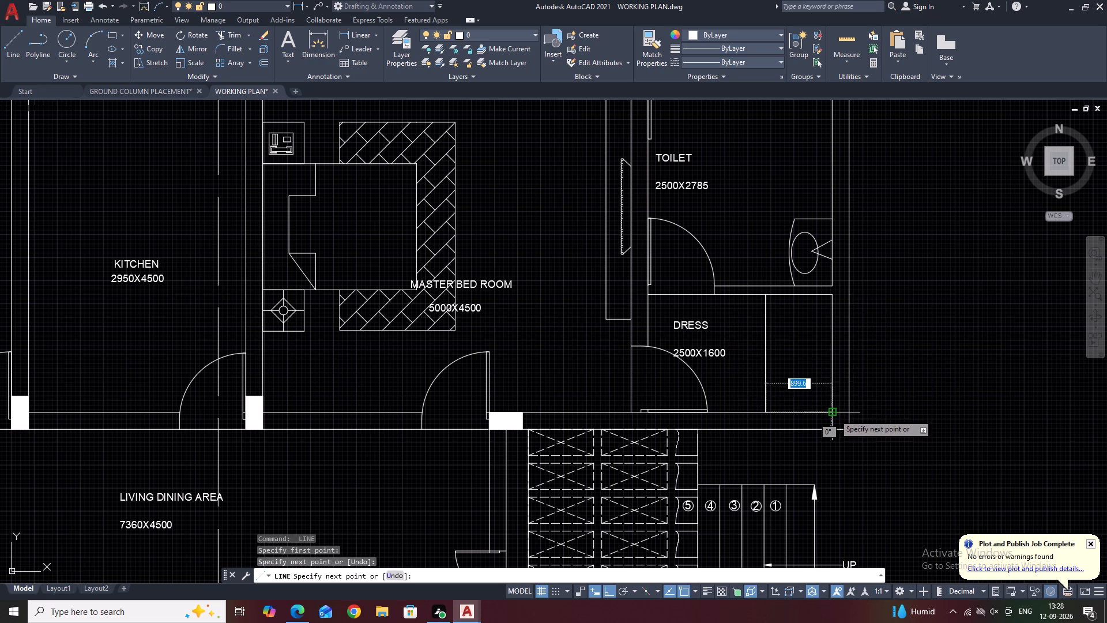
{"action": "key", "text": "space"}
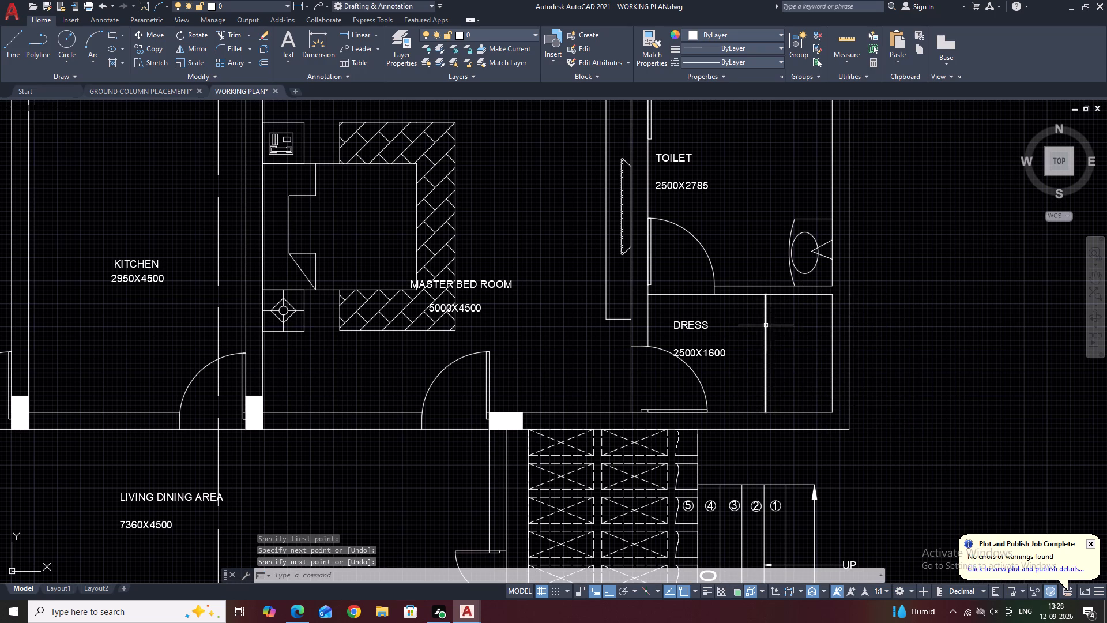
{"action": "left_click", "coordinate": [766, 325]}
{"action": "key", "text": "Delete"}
Draw a diagonal line from the DRESS dividing line's upper end to the room's outer lower corner.
{"action": "key", "text": "l"}
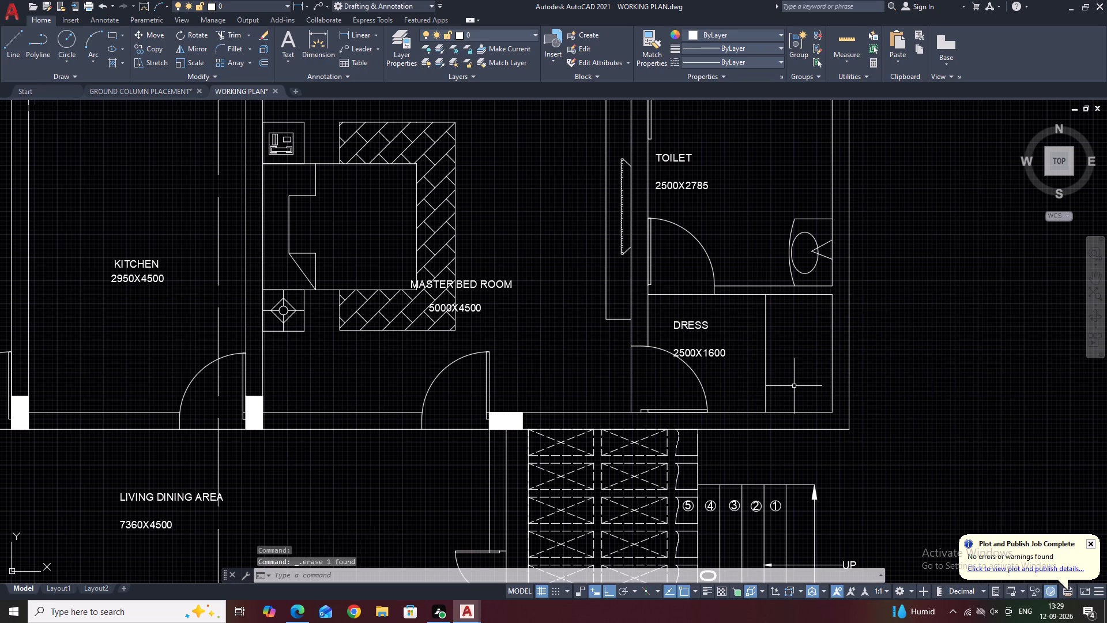
{"action": "key", "text": "space"}
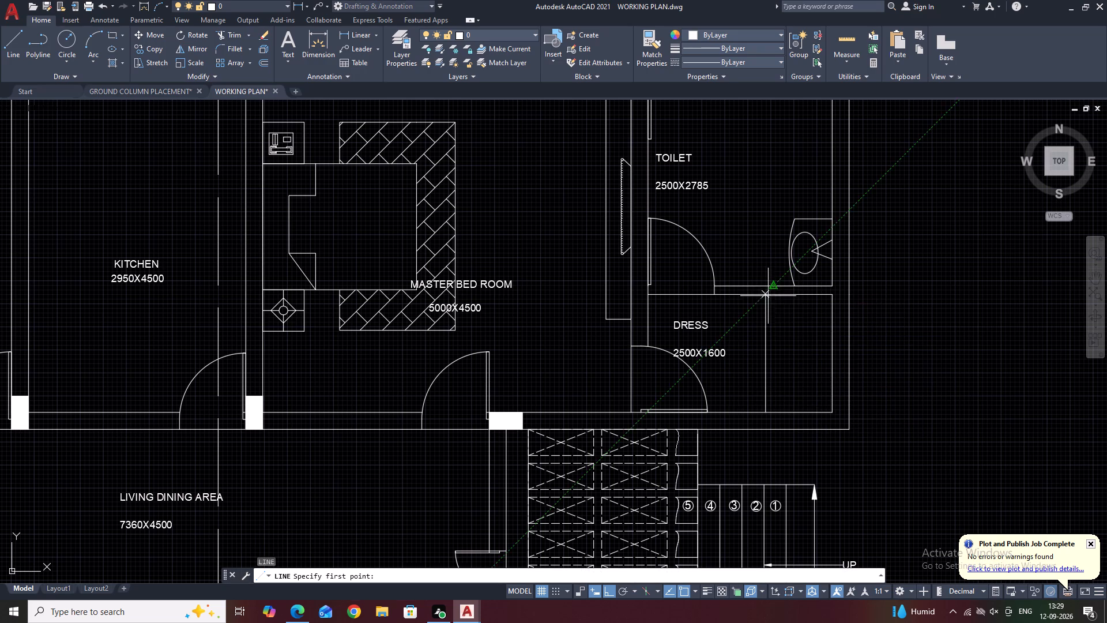
{"action": "left_click", "coordinate": [767, 296]}
{"action": "left_click", "coordinate": [834, 416]}
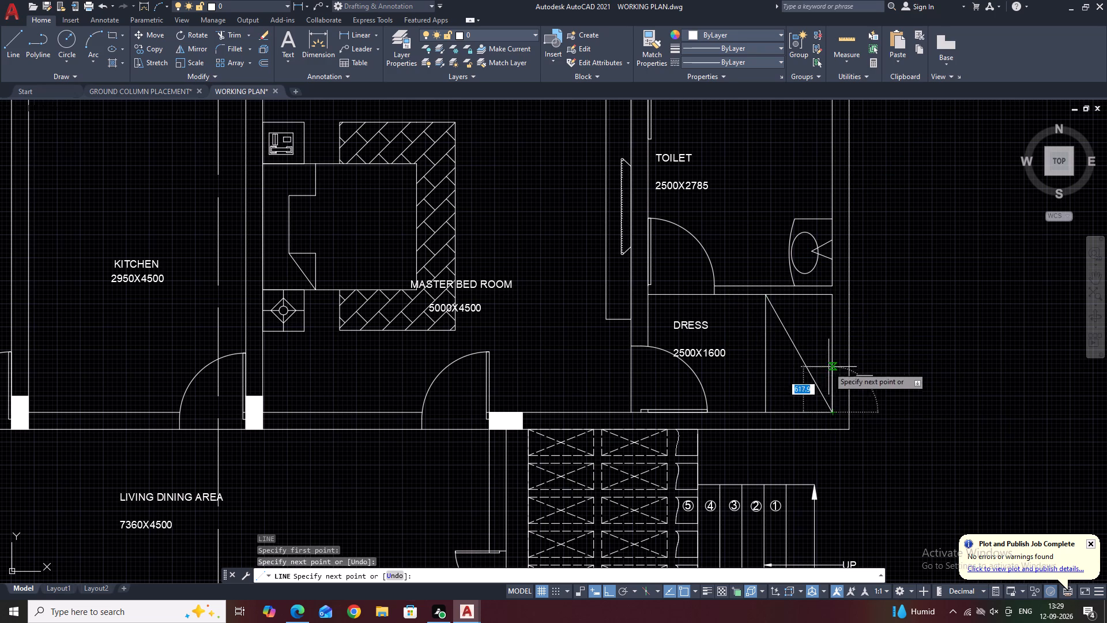
{"action": "key", "text": "space"}
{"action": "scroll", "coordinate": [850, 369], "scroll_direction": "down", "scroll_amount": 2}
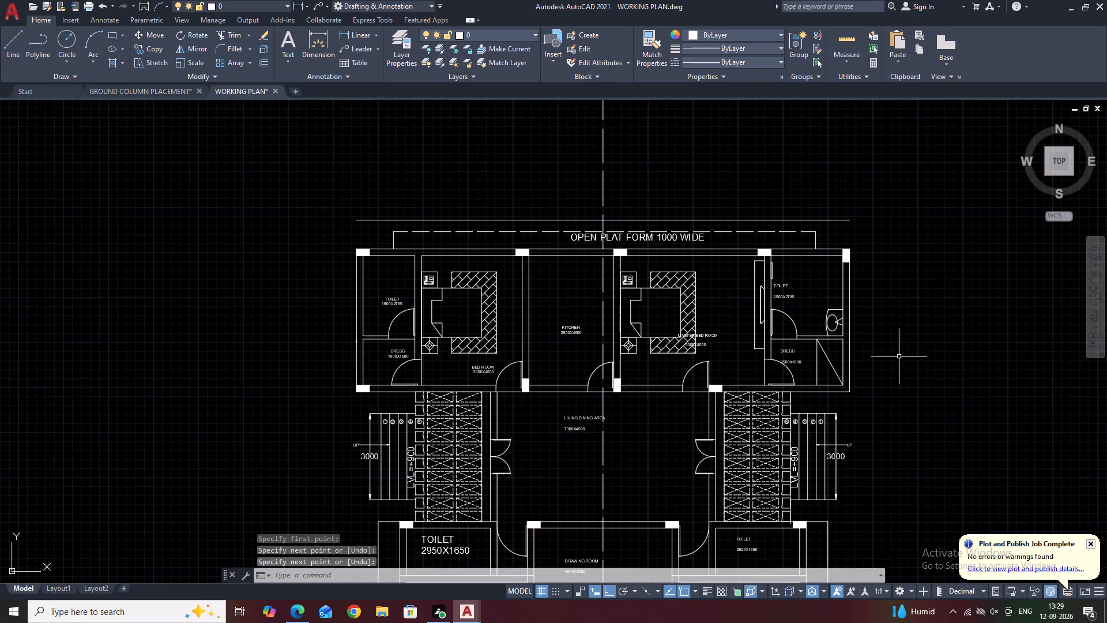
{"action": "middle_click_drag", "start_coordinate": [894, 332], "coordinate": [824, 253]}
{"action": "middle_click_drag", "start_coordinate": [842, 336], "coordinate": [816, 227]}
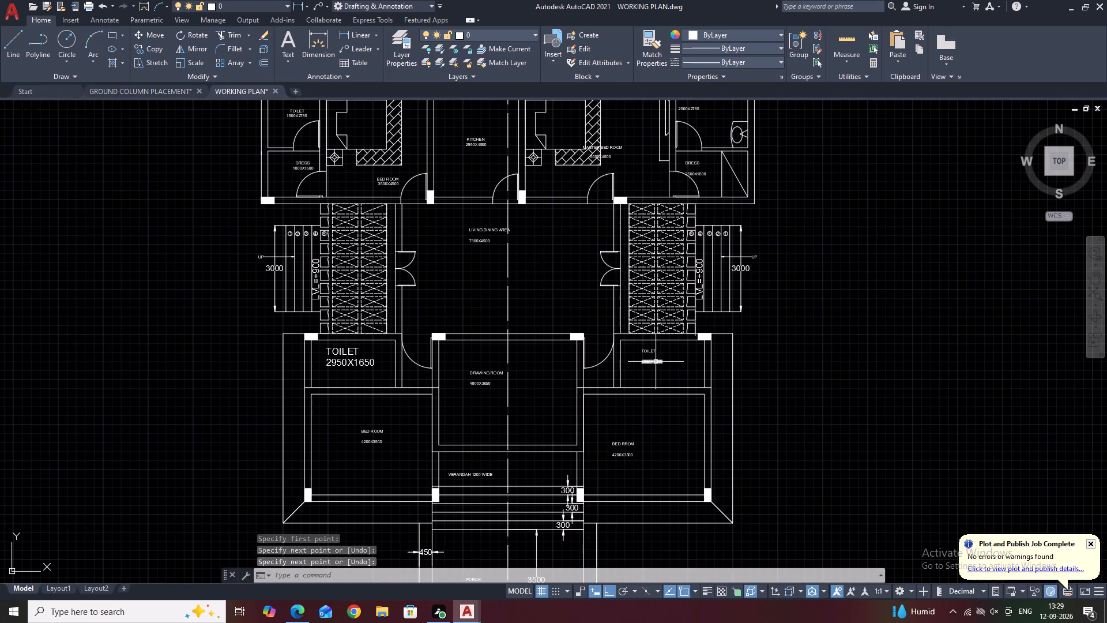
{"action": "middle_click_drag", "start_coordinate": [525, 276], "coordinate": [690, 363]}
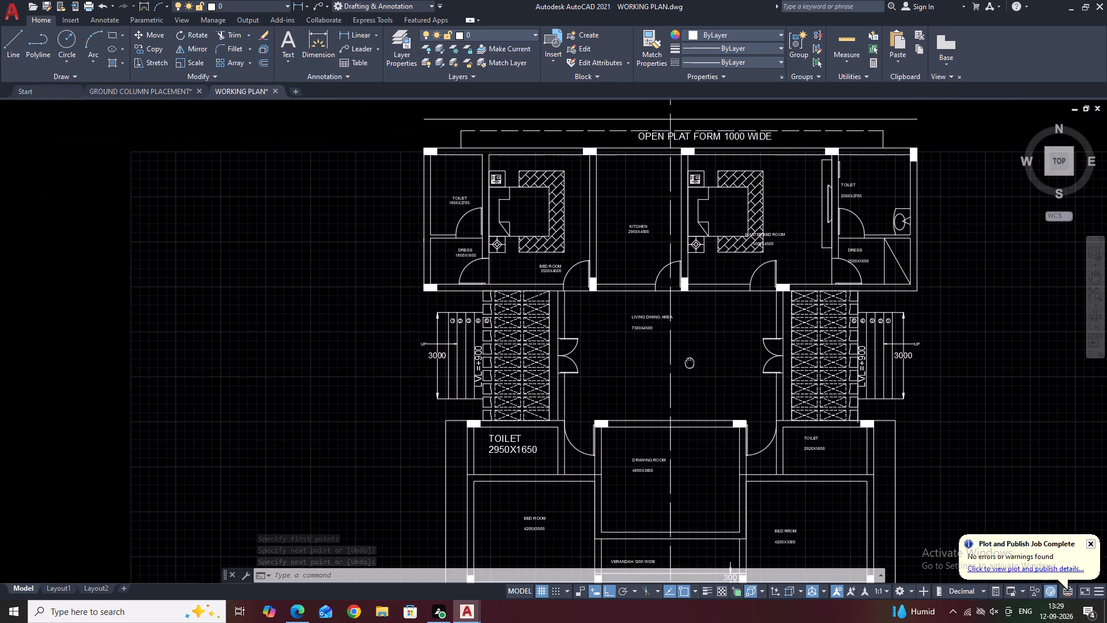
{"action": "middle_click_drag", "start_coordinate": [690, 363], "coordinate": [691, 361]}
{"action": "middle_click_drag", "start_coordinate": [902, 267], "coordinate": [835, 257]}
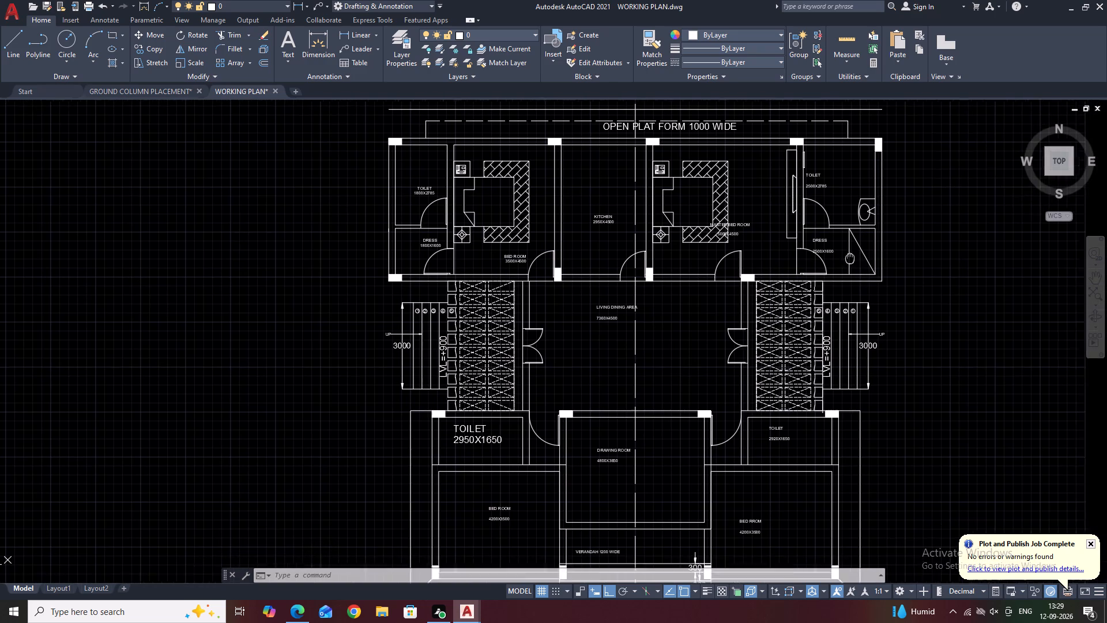
Copy the filled column beside the master bedroom door along the wall to the DRESS room's outer lower corner.
{"action": "middle_click_drag", "start_coordinate": [835, 257], "coordinate": [822, 256]}
{"action": "scroll", "coordinate": [717, 297], "scroll_direction": "up", "scroll_amount": 2}
{"action": "scroll", "coordinate": [702, 235], "scroll_direction": "up", "scroll_amount": 1}
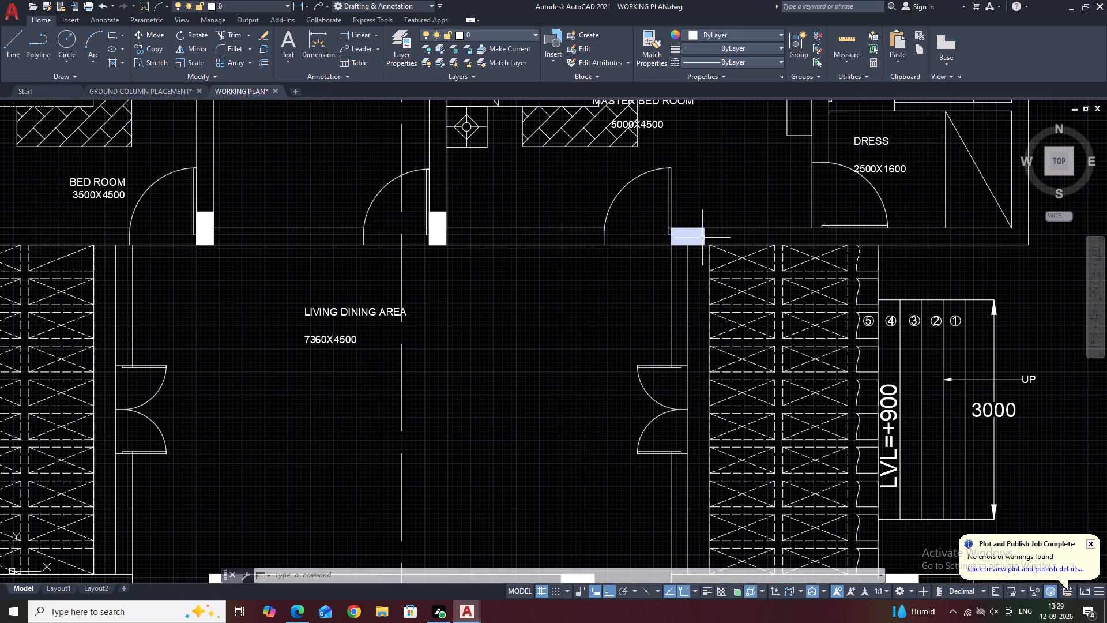
{"action": "scroll", "coordinate": [702, 238], "scroll_direction": "up", "scroll_amount": 1}
{"action": "left_click", "coordinate": [726, 235]}
{"action": "left_click", "coordinate": [680, 235]}
{"action": "middle_click_drag", "start_coordinate": [724, 230], "coordinate": [519, 265]}
{"action": "type", "text": "CO"}
{"action": "key", "text": "space"}
{"action": "left_click", "coordinate": [497, 299]}
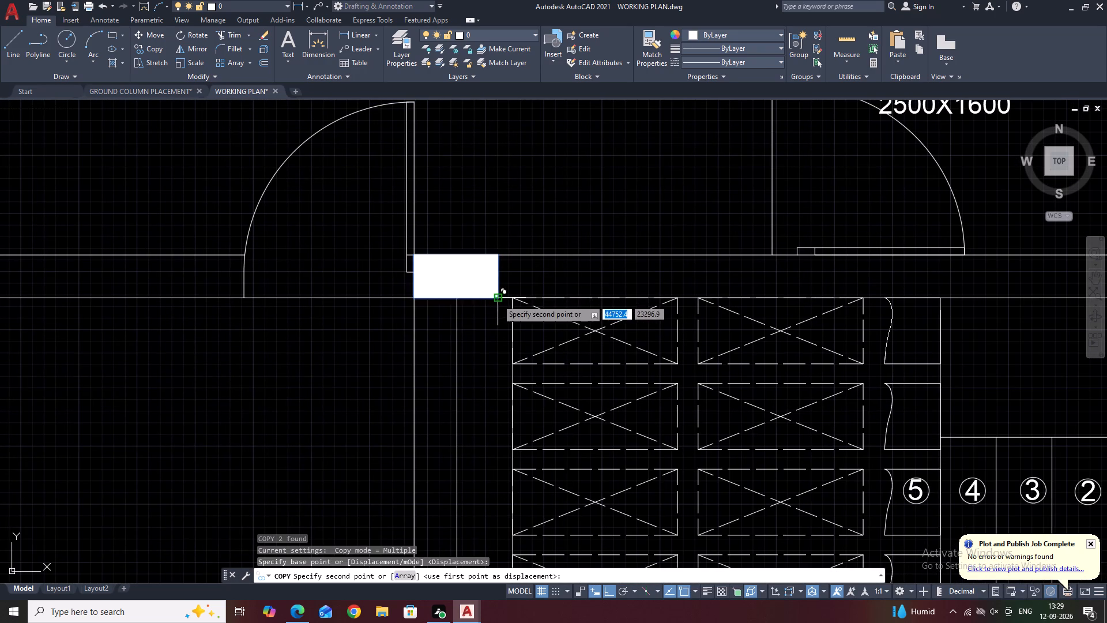
{"action": "scroll", "coordinate": [500, 296], "scroll_direction": "down", "scroll_amount": 3}
{"action": "scroll", "coordinate": [671, 296], "scroll_direction": "up", "scroll_amount": 2}
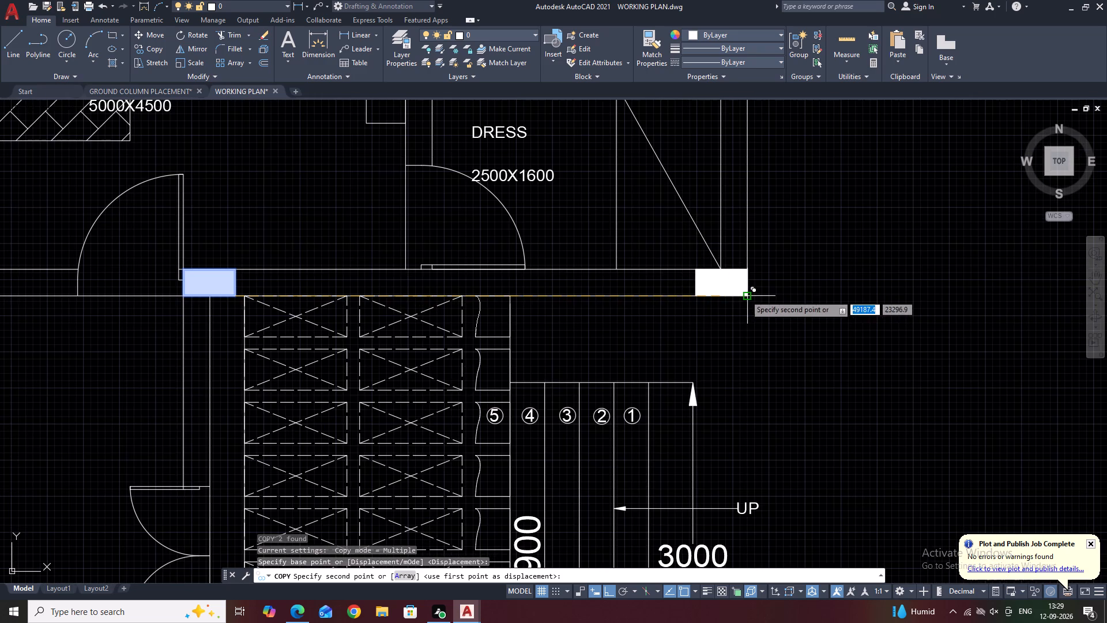
{"action": "left_click", "coordinate": [745, 295]}
{"action": "key", "text": "Escape"}
Look over the plan around the stairs, living area, lower bedrooms and porch.
{"action": "scroll", "coordinate": [629, 272], "scroll_direction": "down", "scroll_amount": 2}
{"action": "middle_click_drag", "start_coordinate": [713, 351], "coordinate": [769, 317]}
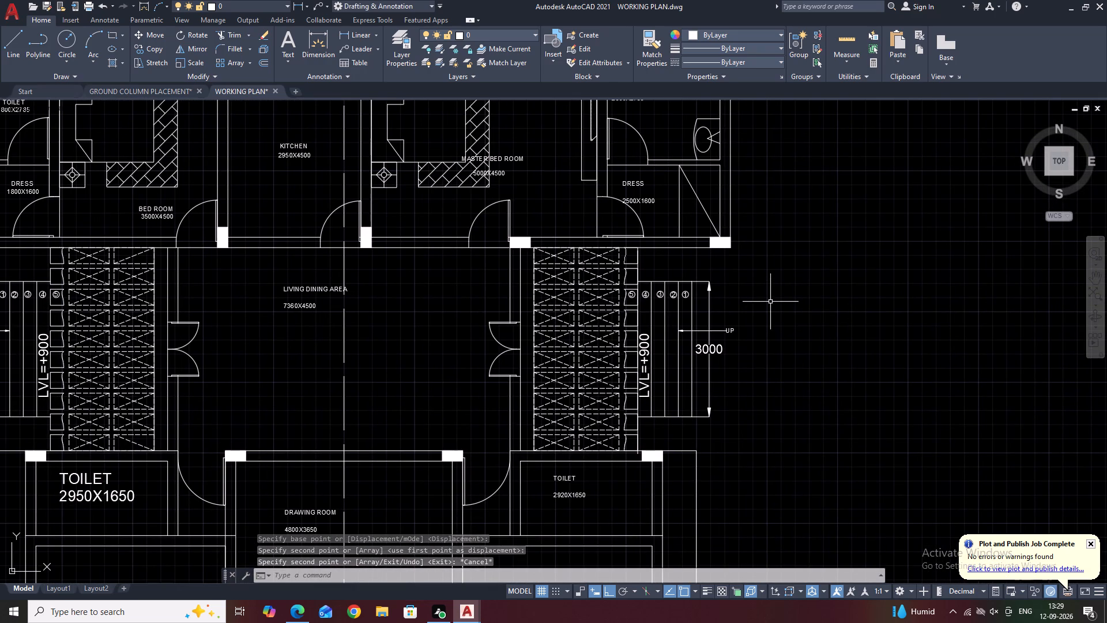
{"action": "scroll", "coordinate": [774, 304], "scroll_direction": "down", "scroll_amount": 1}
{"action": "scroll", "coordinate": [779, 394], "scroll_direction": "down", "scroll_amount": 1}
{"action": "middle_click_drag", "start_coordinate": [779, 395], "coordinate": [759, 284]}
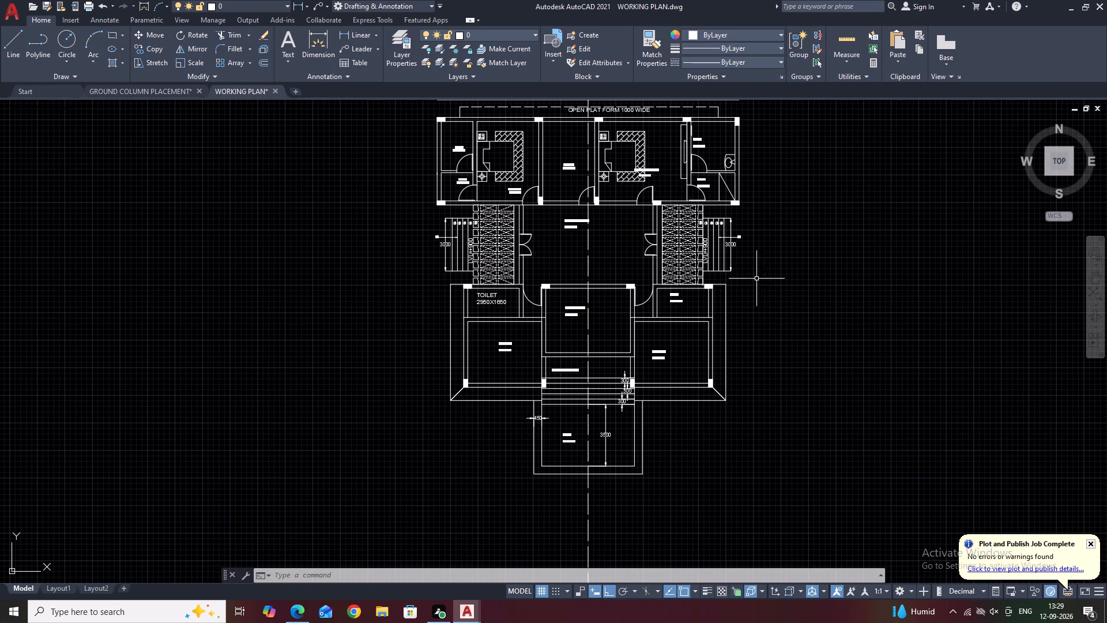
{"action": "scroll", "coordinate": [631, 292], "scroll_direction": "up", "scroll_amount": 5}
{"action": "middle_click_drag", "start_coordinate": [668, 259], "coordinate": [673, 344]}
{"action": "scroll", "coordinate": [673, 331], "scroll_direction": "down", "scroll_amount": 5}
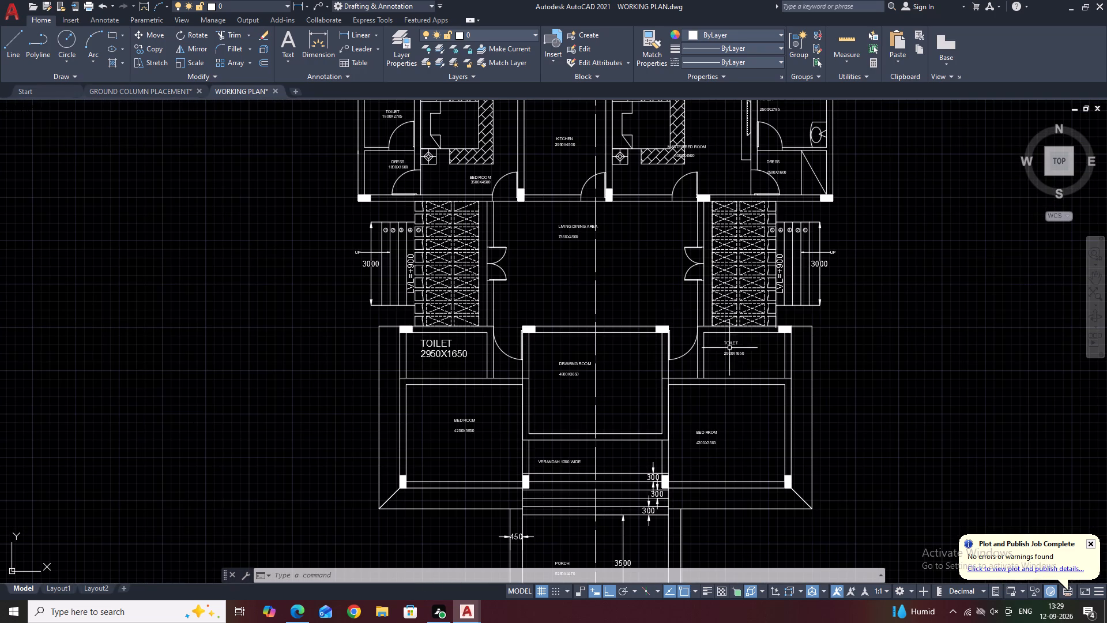
{"action": "scroll", "coordinate": [743, 352], "scroll_direction": "down", "scroll_amount": 2}
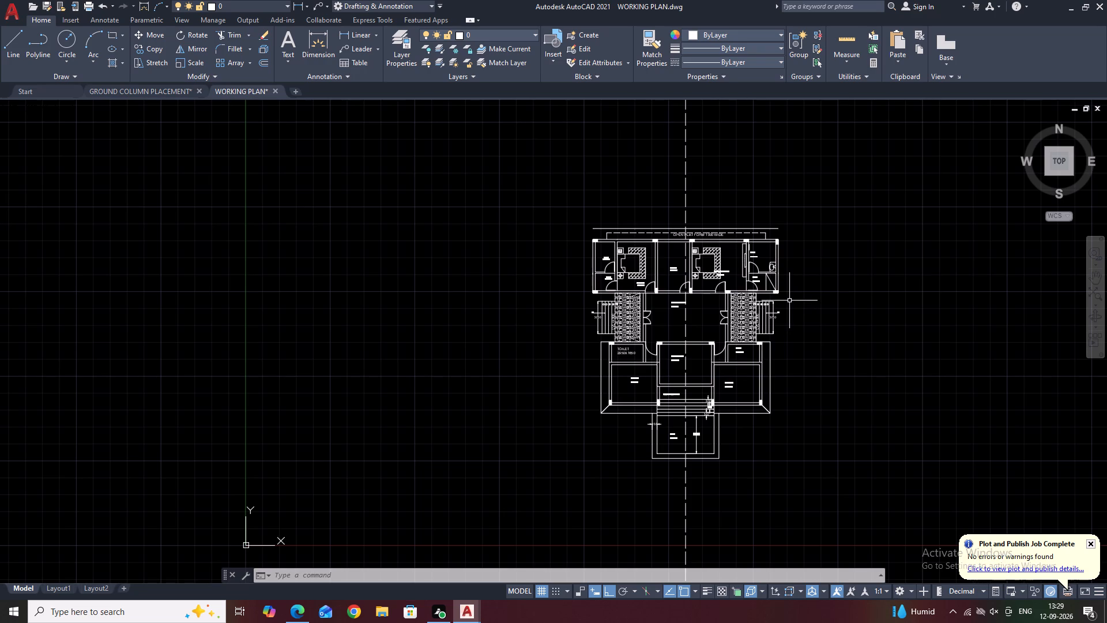
Move the OPEN PLAT FORM 1000 WIDE text horizontally until it is roughly centred on the plan's dashed centre line.
{"action": "middle_click_drag", "start_coordinate": [745, 294], "coordinate": [647, 234]}
{"action": "scroll", "coordinate": [623, 201], "scroll_direction": "up", "scroll_amount": 2}
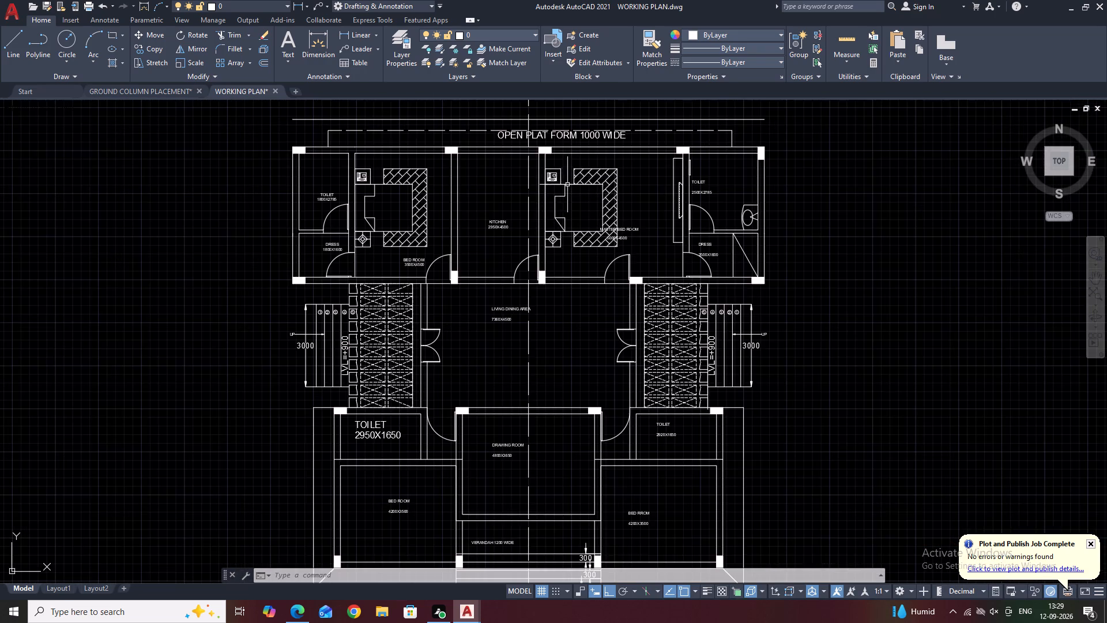
{"action": "middle_click_drag", "start_coordinate": [552, 177], "coordinate": [562, 302]}
{"action": "middle_click_drag", "start_coordinate": [572, 267], "coordinate": [617, 270]}
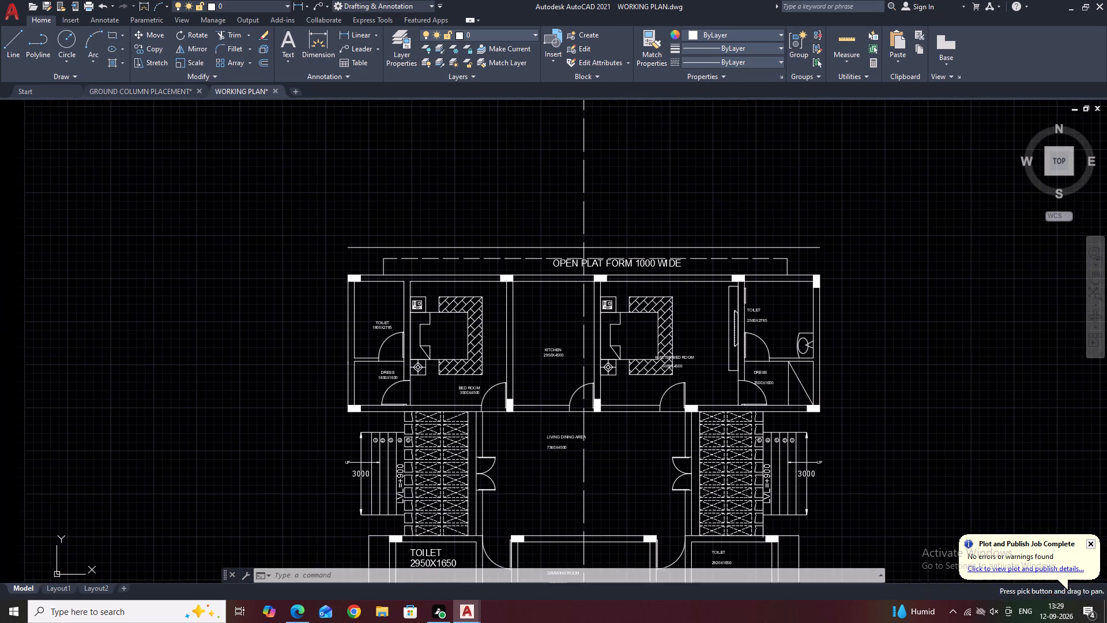
{"action": "scroll", "coordinate": [622, 273], "scroll_direction": "up", "scroll_amount": 3}
{"action": "left_click", "coordinate": [631, 244]}
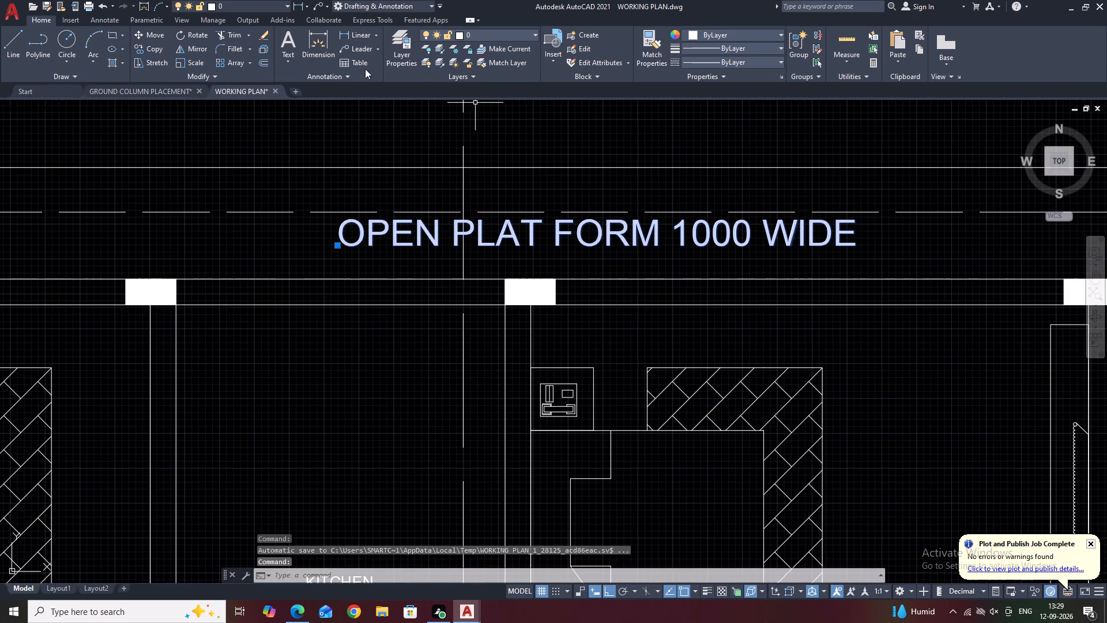
{"action": "left_click", "coordinate": [141, 32]}
{"action": "left_click", "coordinate": [361, 256]}
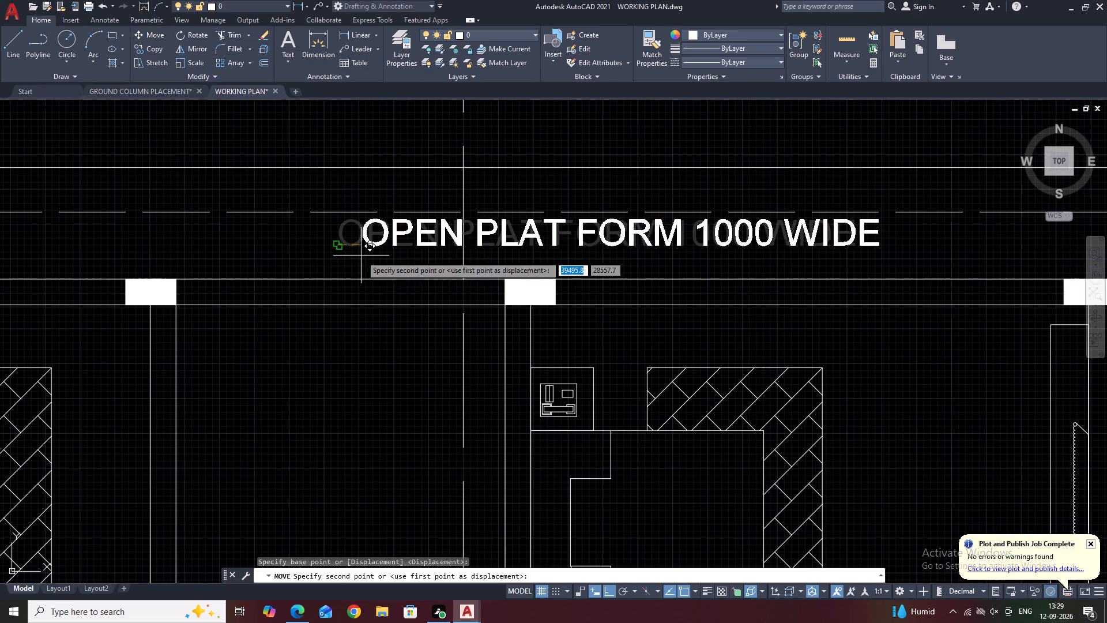
{"action": "left_click", "coordinate": [227, 267]}
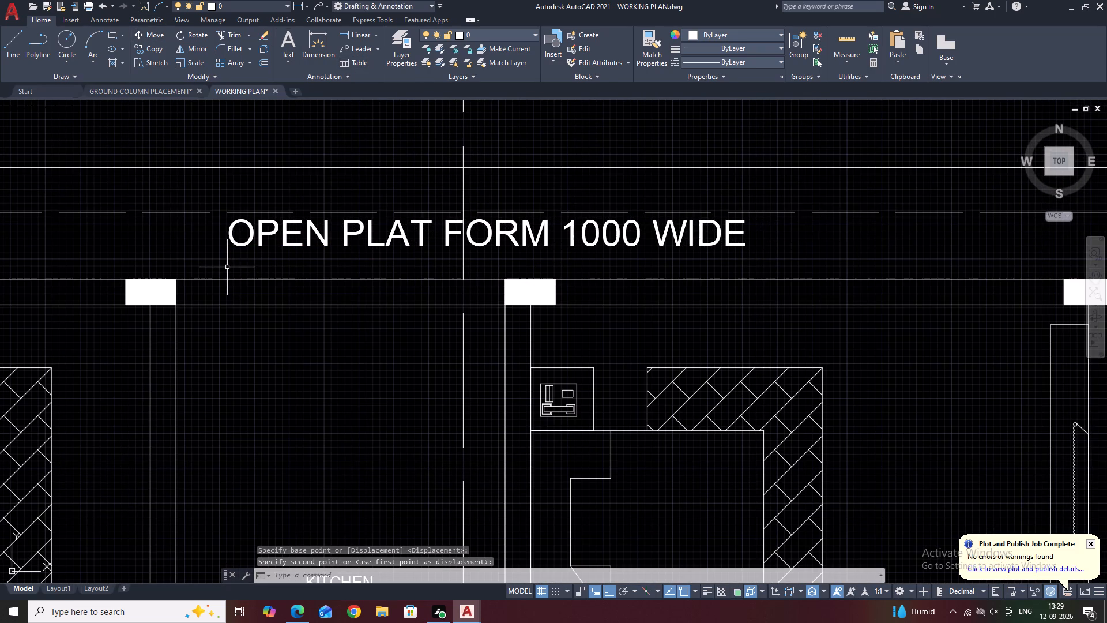
{"action": "left_click", "coordinate": [320, 229]}
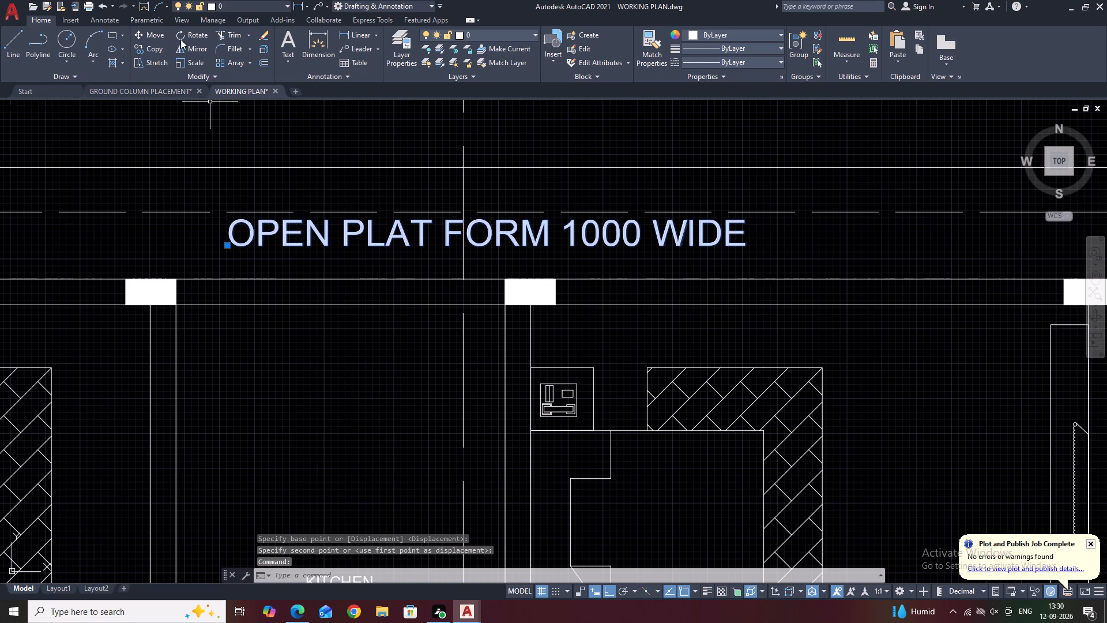
{"action": "left_click", "coordinate": [159, 36]}
{"action": "left_click", "coordinate": [472, 252]}
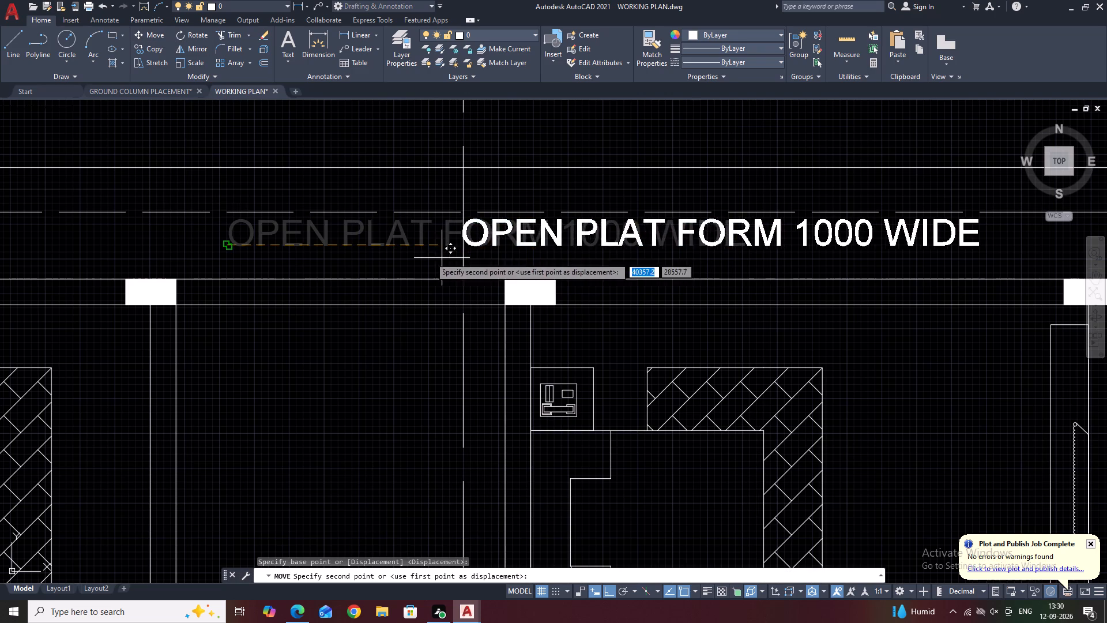
{"action": "left_click", "coordinate": [192, 249]}
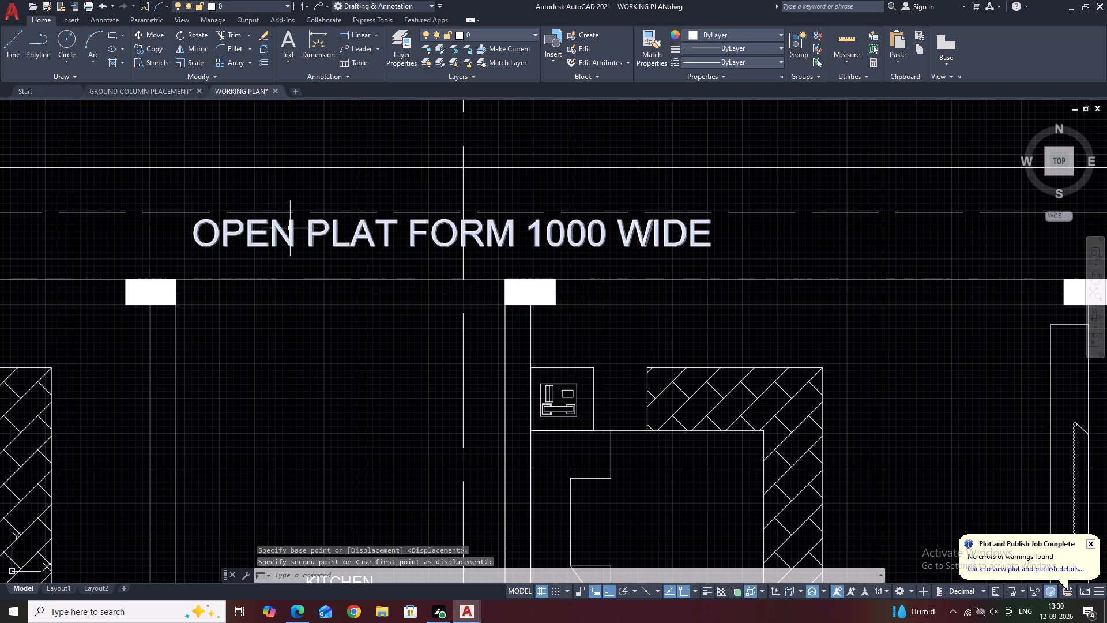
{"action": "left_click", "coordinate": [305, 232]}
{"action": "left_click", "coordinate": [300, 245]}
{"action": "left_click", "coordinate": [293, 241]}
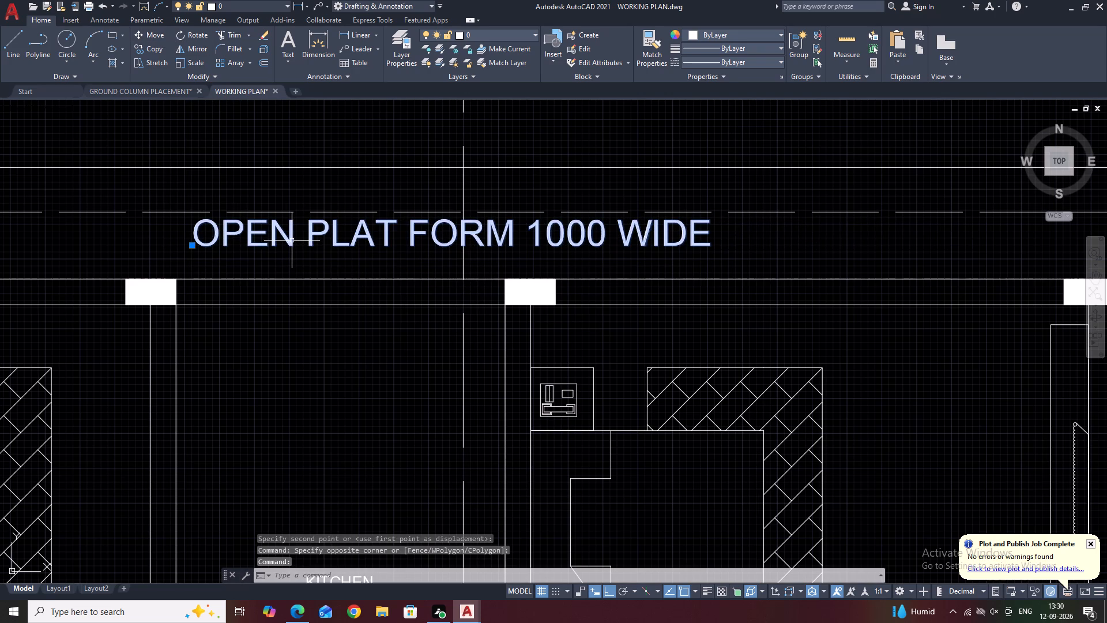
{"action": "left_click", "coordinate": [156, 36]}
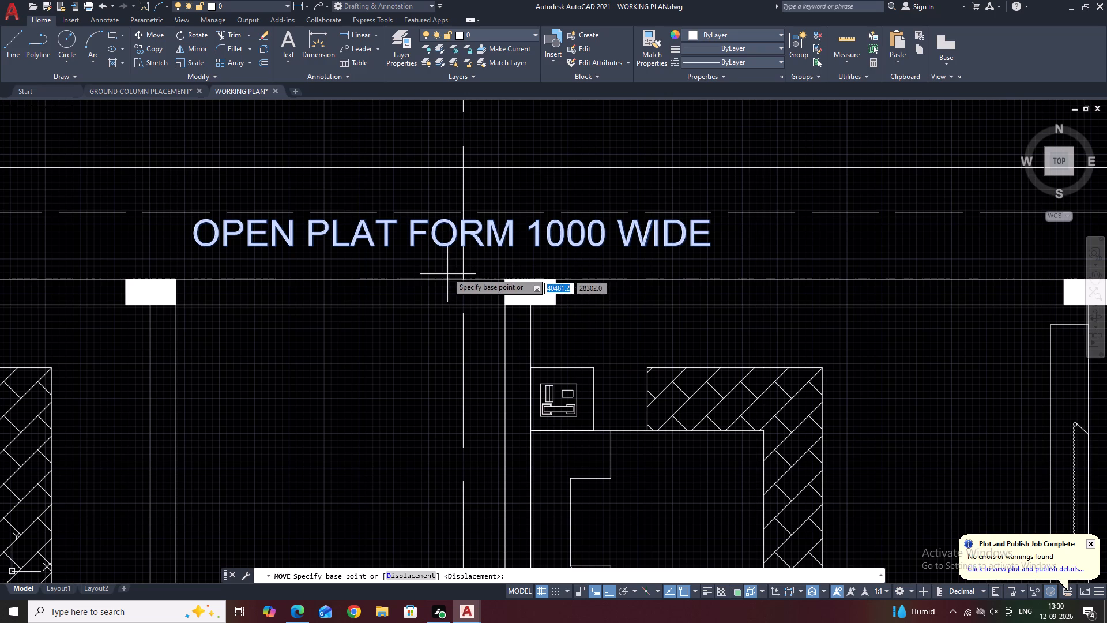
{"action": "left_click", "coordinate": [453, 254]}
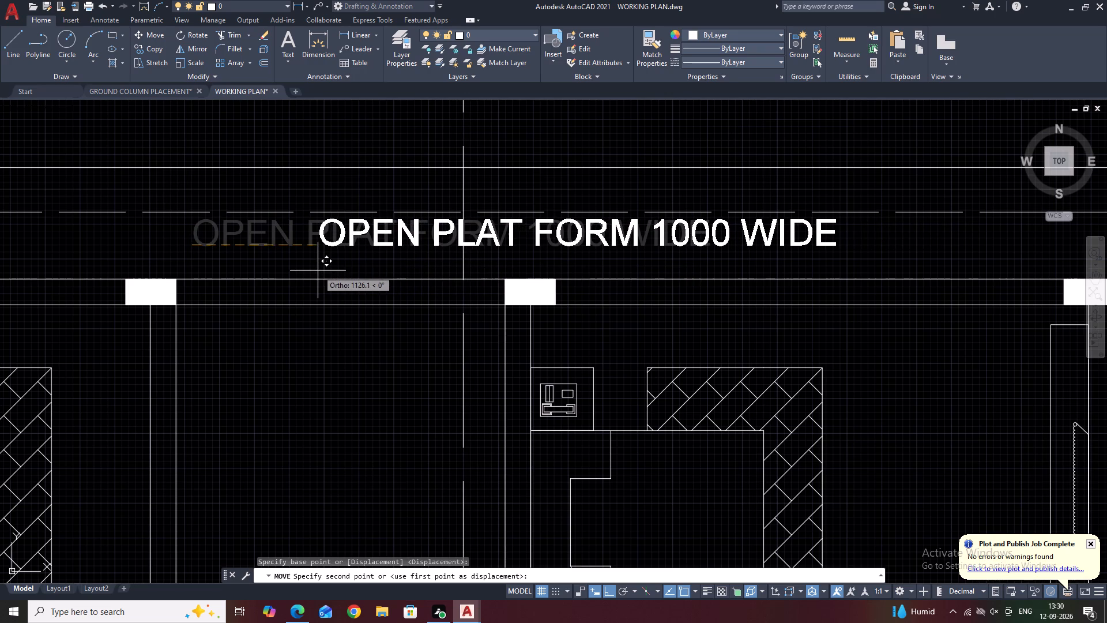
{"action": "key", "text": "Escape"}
Move the OPEN PLAT FORM 1000 WIDE text slightly down, clear of the dashed platform line above it.
{"action": "left_click", "coordinate": [355, 239]}
{"action": "type", "text": "M"}
{"action": "key", "text": "space"}
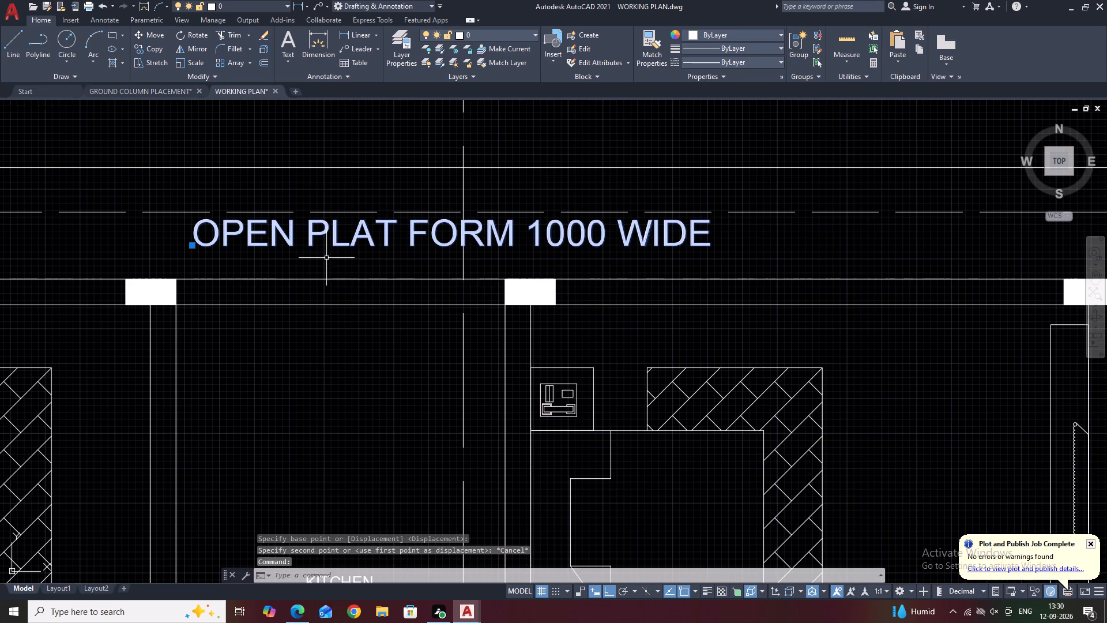
{"action": "left_click", "coordinate": [451, 219]}
{"action": "left_click", "coordinate": [449, 235]}
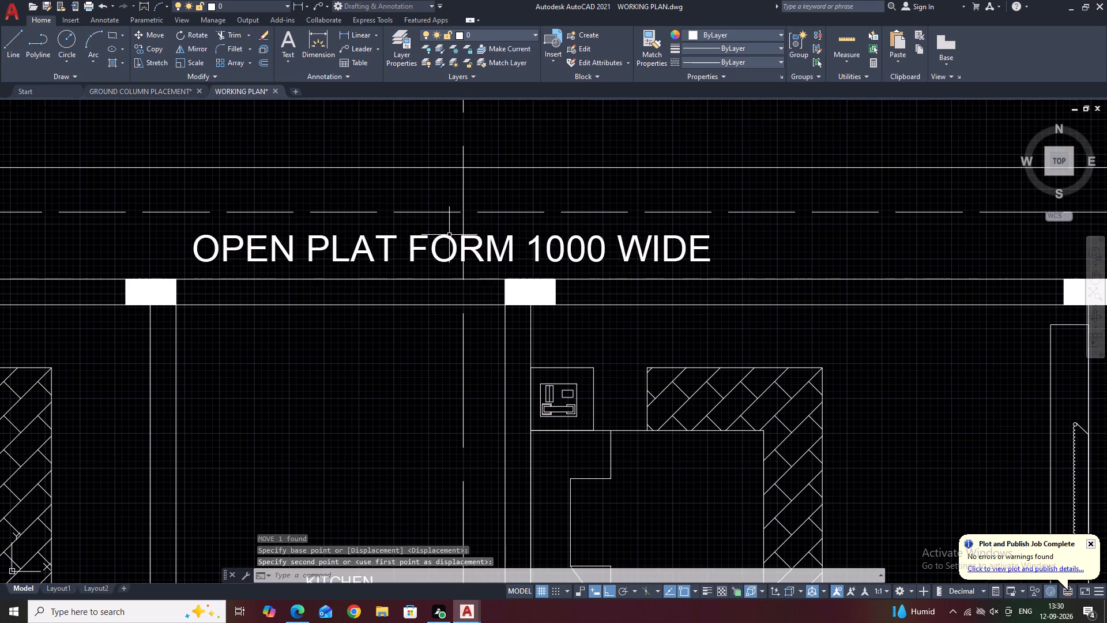
Examine the overall layout and the unfurnished 4200X3500 BED ROOM beside the 2950X1650 TOILET.
{"action": "scroll", "coordinate": [526, 226], "scroll_direction": "down", "scroll_amount": 3}
{"action": "scroll", "coordinate": [626, 253], "scroll_direction": "down", "scroll_amount": 1}
{"action": "middle_click_drag", "start_coordinate": [898, 329], "coordinate": [777, 234]}
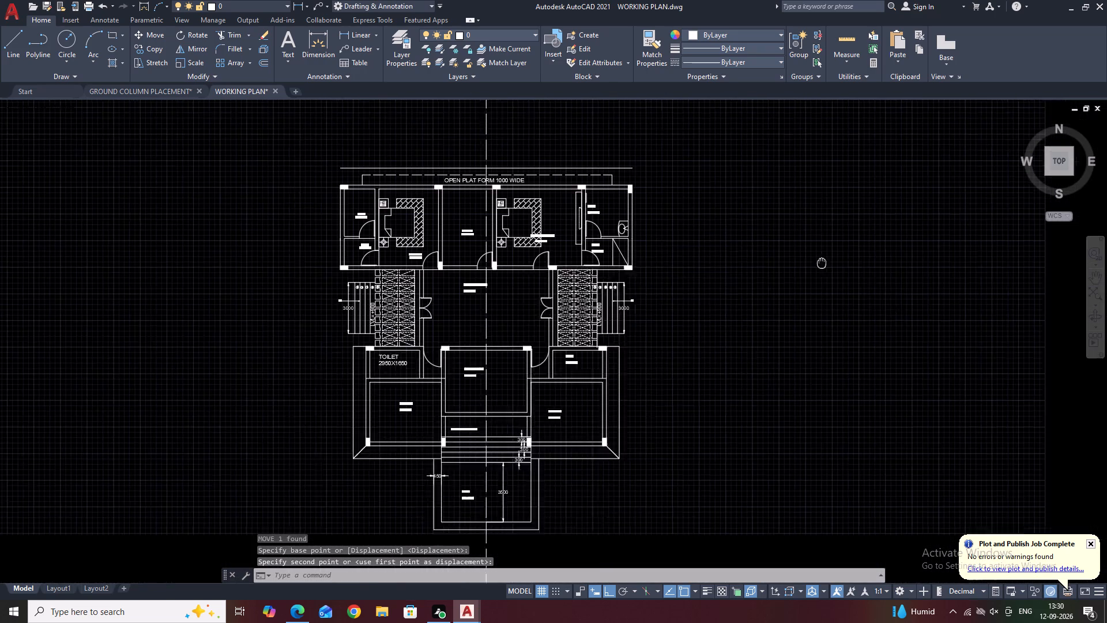
{"action": "middle_click_drag", "start_coordinate": [777, 234], "coordinate": [729, 222]}
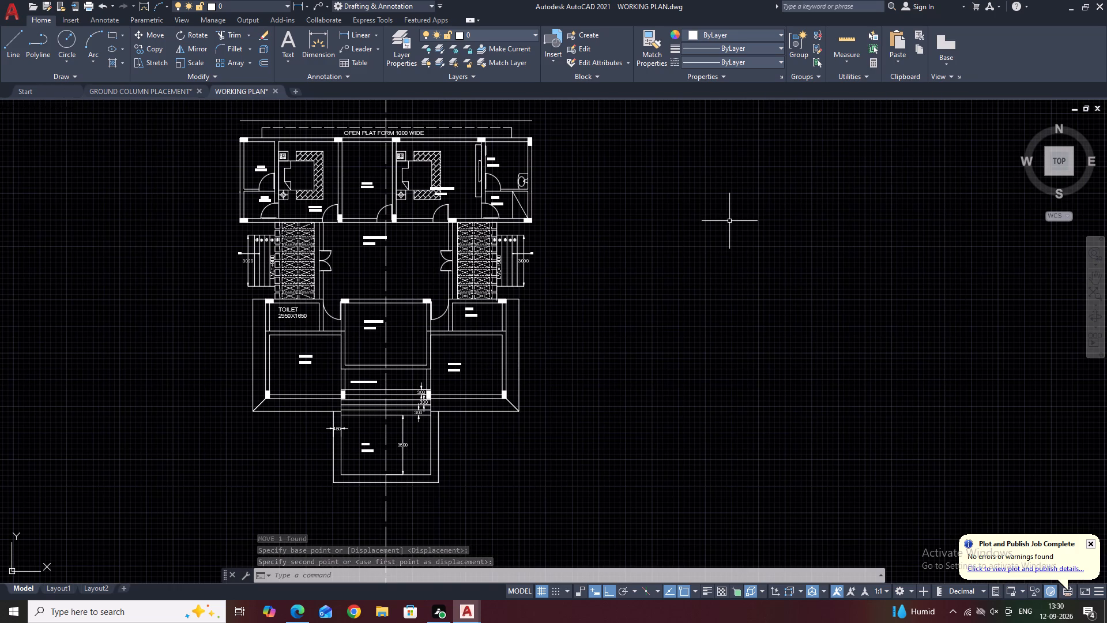
{"action": "middle_click_drag", "start_coordinate": [369, 333], "coordinate": [589, 302]}
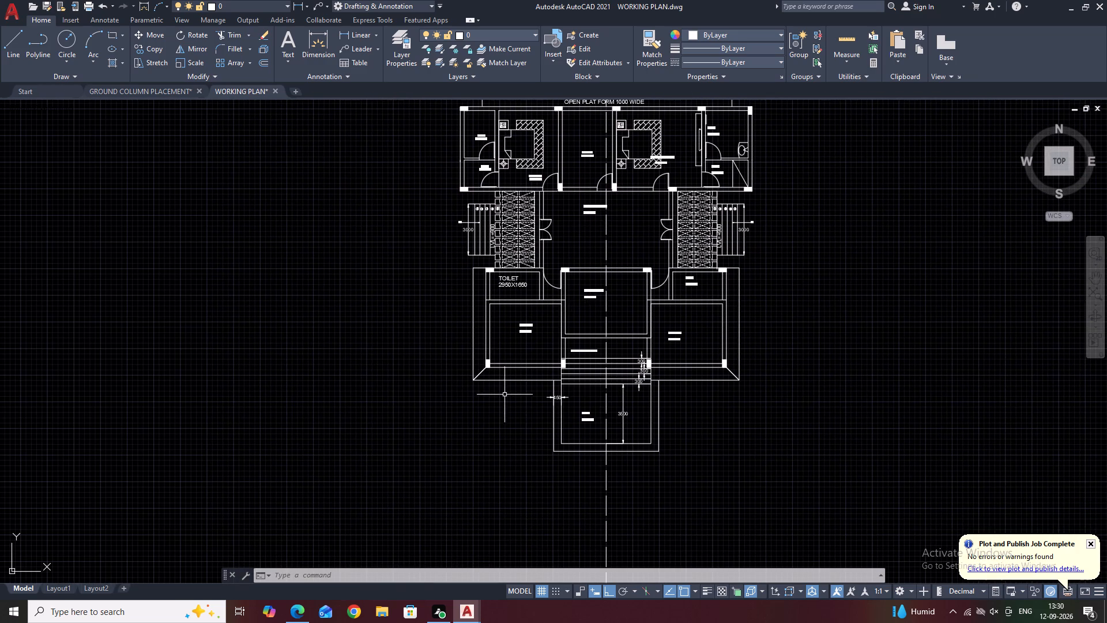
{"action": "scroll", "coordinate": [512, 304], "scroll_direction": "up", "scroll_amount": 3}
{"action": "middle_click_drag", "start_coordinate": [523, 310], "coordinate": [549, 334]}
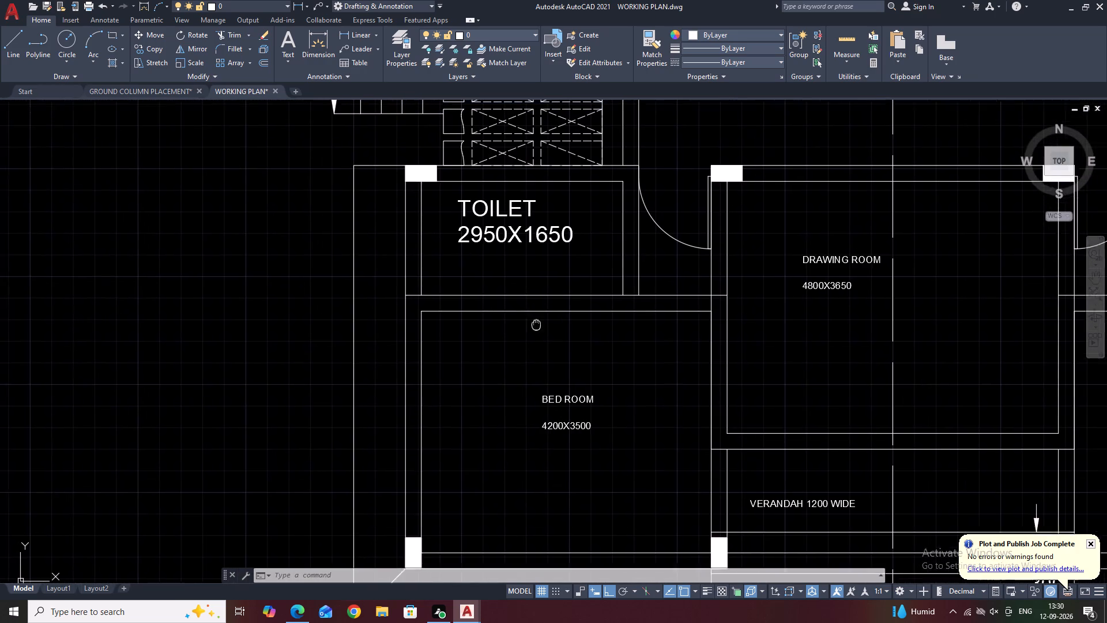
{"action": "middle_click_drag", "start_coordinate": [549, 334], "coordinate": [590, 347]}
{"action": "scroll", "coordinate": [590, 347], "scroll_direction": "down", "scroll_amount": 1}
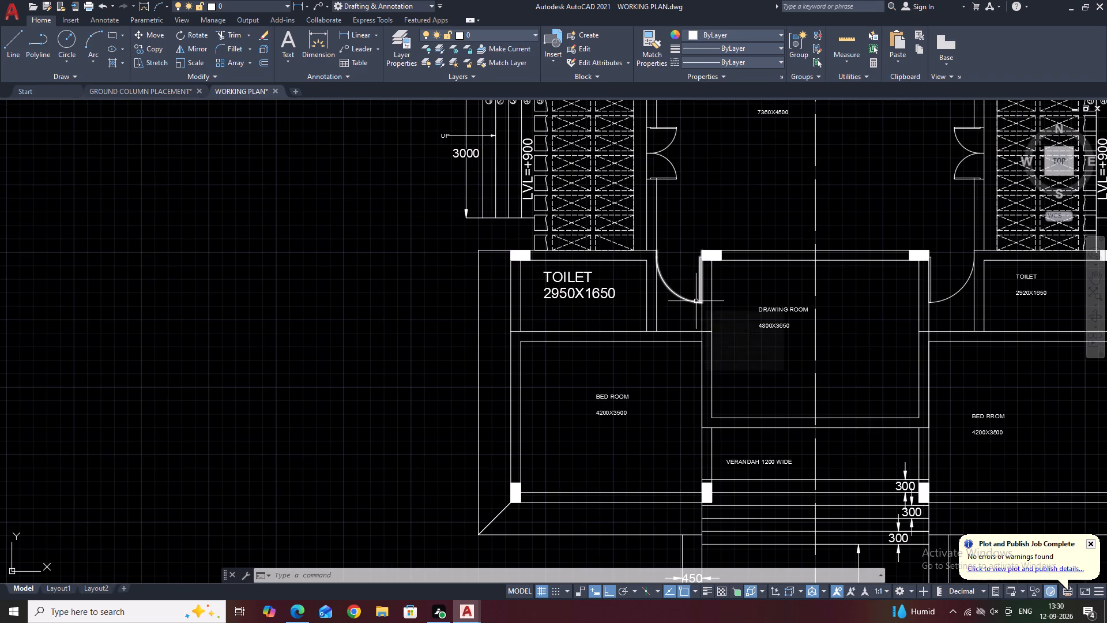
Copy the bed set from the 3500X4500 BED ROOM to the middle of the 4200X3500 BED ROOM's outer side wall, below the 2950X1650 TOILET.
{"action": "scroll", "coordinate": [696, 301], "scroll_direction": "down", "scroll_amount": 2}
{"action": "left_click", "coordinate": [681, 163]}
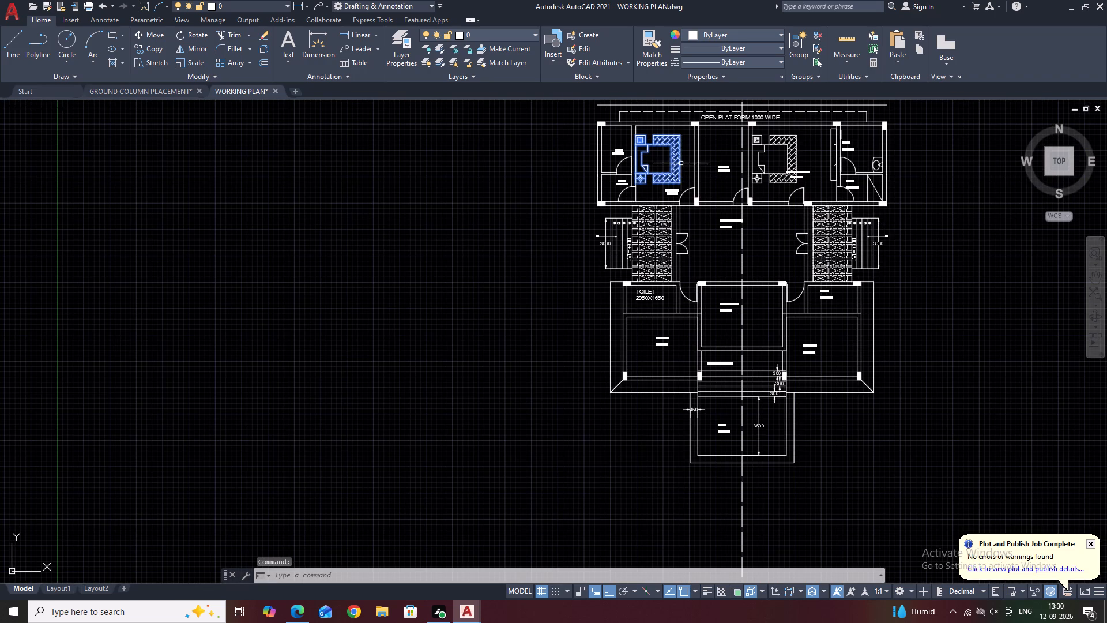
{"action": "middle_click_drag", "start_coordinate": [660, 196], "coordinate": [688, 299]}
{"action": "key", "text": "c"}
{"action": "key", "text": "o"}
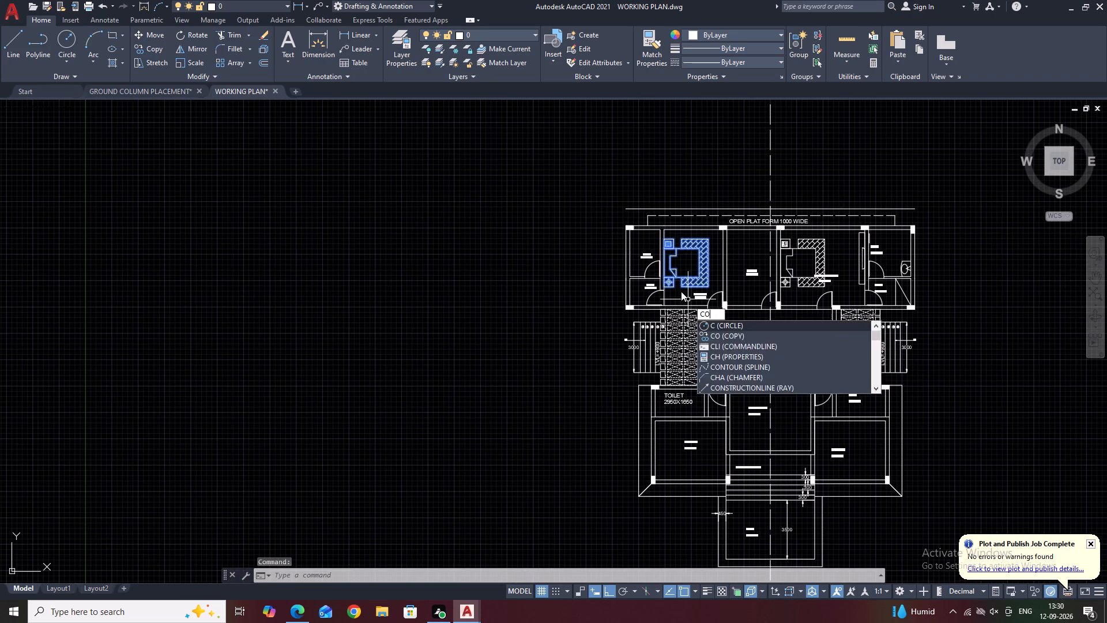
{"action": "key", "text": "space"}
{"action": "scroll", "coordinate": [650, 252], "scroll_direction": "up", "scroll_amount": 2}
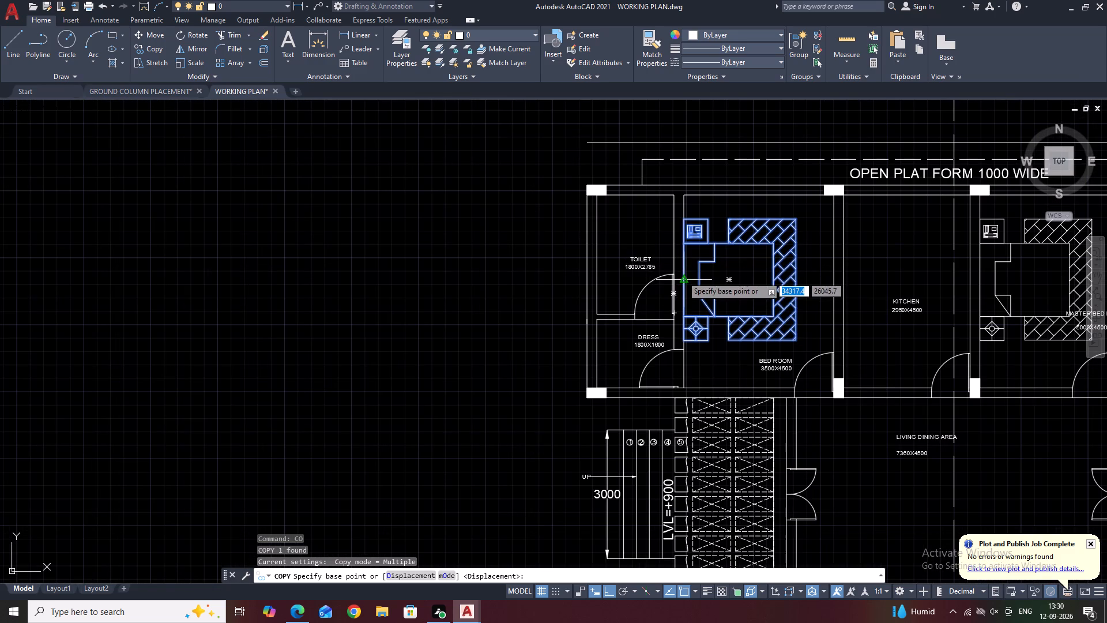
{"action": "left_click", "coordinate": [682, 276]}
{"action": "scroll", "coordinate": [681, 265], "scroll_direction": "down", "scroll_amount": 4}
{"action": "scroll", "coordinate": [675, 346], "scroll_direction": "up", "scroll_amount": 4}
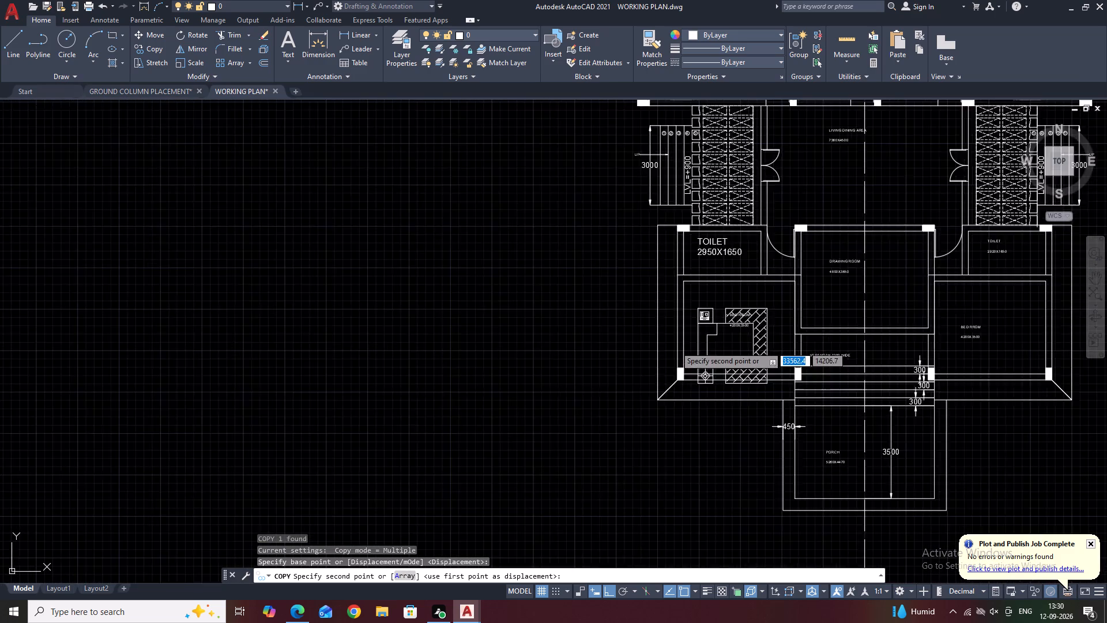
{"action": "left_click", "coordinate": [688, 317]}
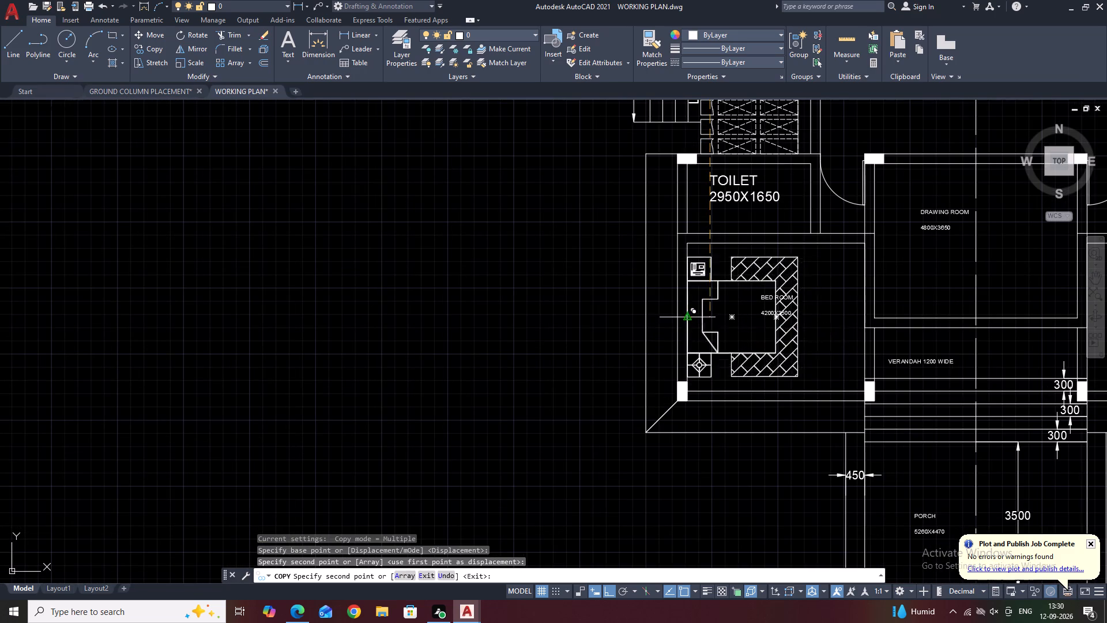
{"action": "key", "text": "Escape"}
Move the BED ROOM 4200X3500 label off the bed into the clear space between the rug and the inner wall.
{"action": "scroll", "coordinate": [505, 311], "scroll_direction": "down", "scroll_amount": 2}
{"action": "scroll", "coordinate": [618, 323], "scroll_direction": "up", "scroll_amount": 2}
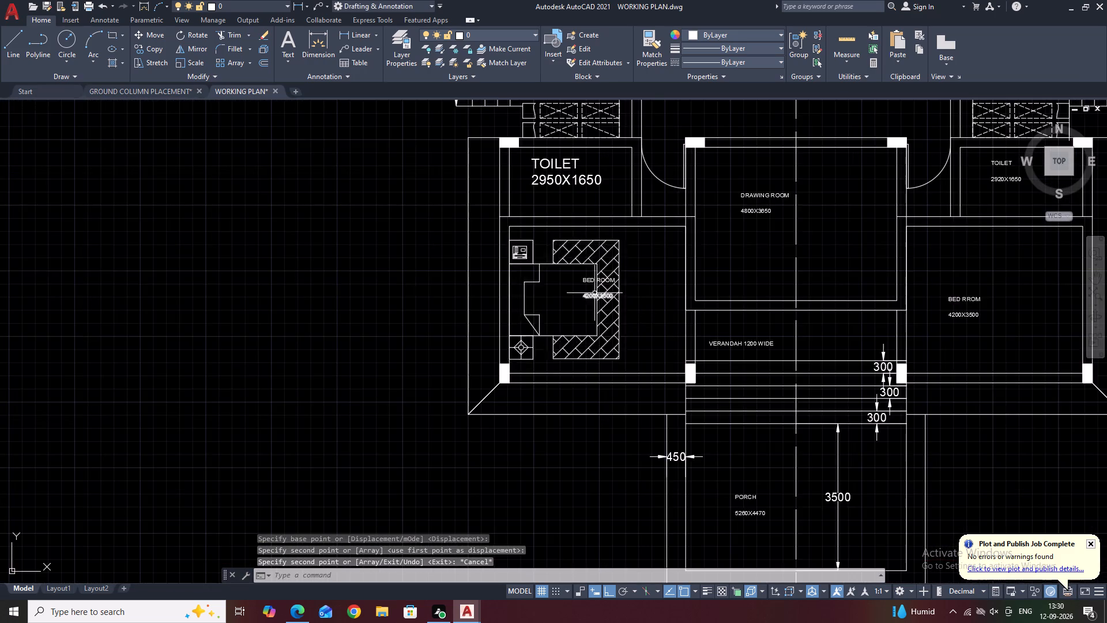
{"action": "scroll", "coordinate": [592, 293], "scroll_direction": "up", "scroll_amount": 3}
{"action": "left_click_drag", "start_coordinate": [583, 340], "coordinate": [547, 235]}
{"action": "middle_click_drag", "start_coordinate": [647, 253], "coordinate": [512, 292]}
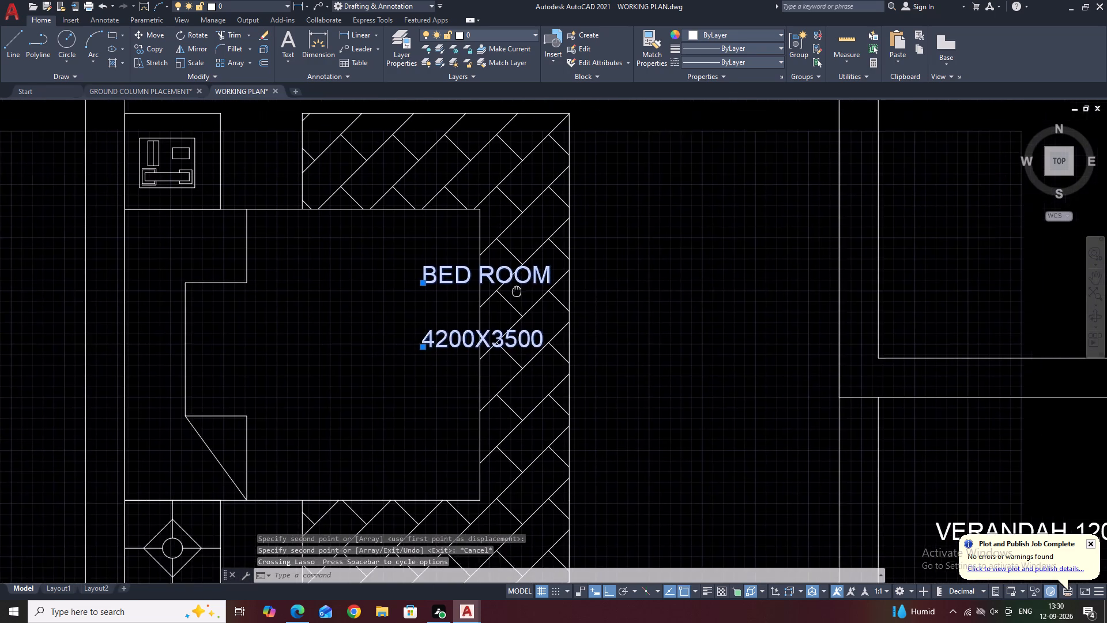
{"action": "type", "text": "M"}
{"action": "key", "text": "space"}
{"action": "left_click", "coordinate": [509, 293]}
{"action": "left_click", "coordinate": [647, 284]}
Mirror the bed set from the 4200X3500 BED ROOM across the building's centre line into the opposite 4200X3500 bedroom, erasing the source.
{"action": "scroll", "coordinate": [616, 271], "scroll_direction": "down", "scroll_amount": 4}
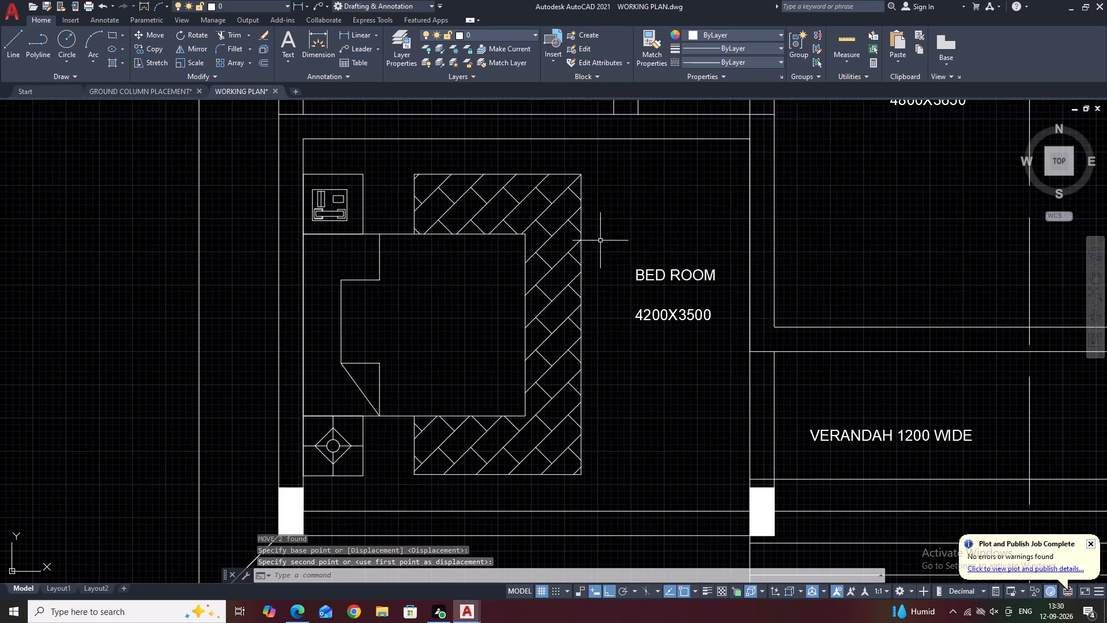
{"action": "left_click", "coordinate": [595, 216]}
{"action": "left_click_drag", "start_coordinate": [531, 252], "coordinate": [526, 256]}
{"action": "middle_click_drag", "start_coordinate": [588, 251], "coordinate": [405, 269]}
{"action": "type", "text": "MI"}
{"action": "key", "text": "space"}
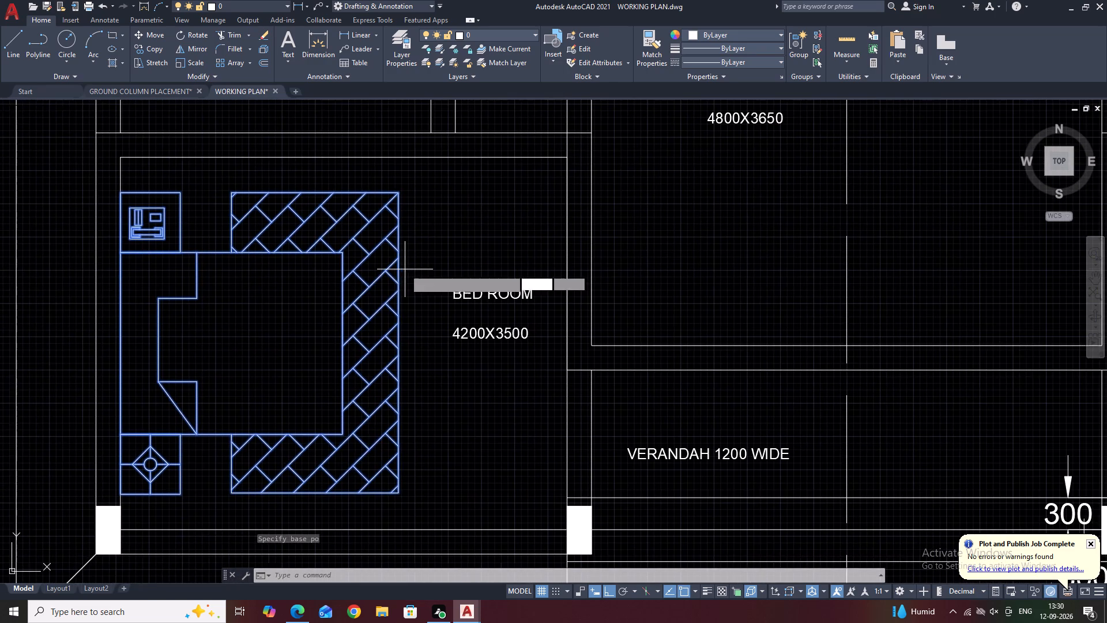
{"action": "scroll", "coordinate": [404, 269], "scroll_direction": "down", "scroll_amount": 6}
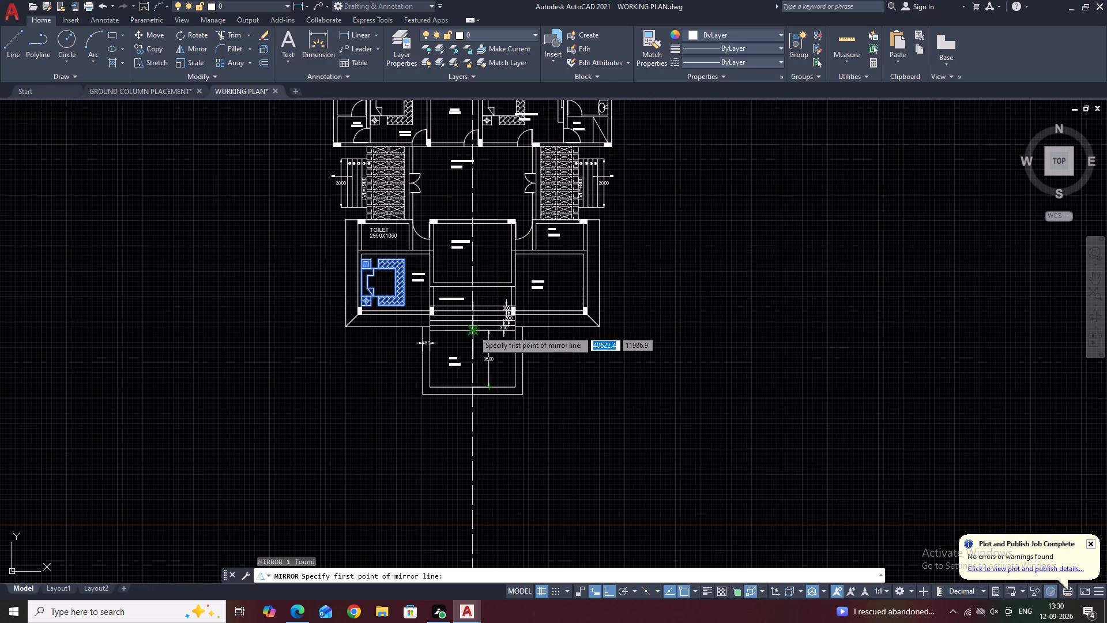
{"action": "left_click", "coordinate": [473, 331]}
{"action": "left_click", "coordinate": [472, 212]}
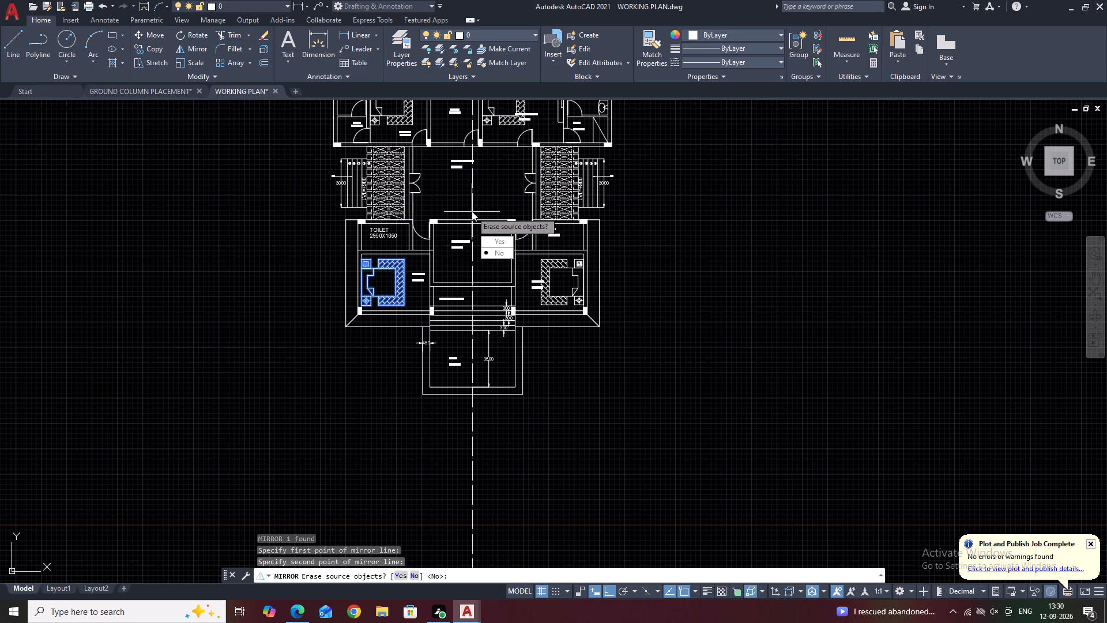
{"action": "left_click", "coordinate": [472, 211]}
{"action": "left_click_drag", "start_coordinate": [494, 243], "coordinate": [472, 211]}
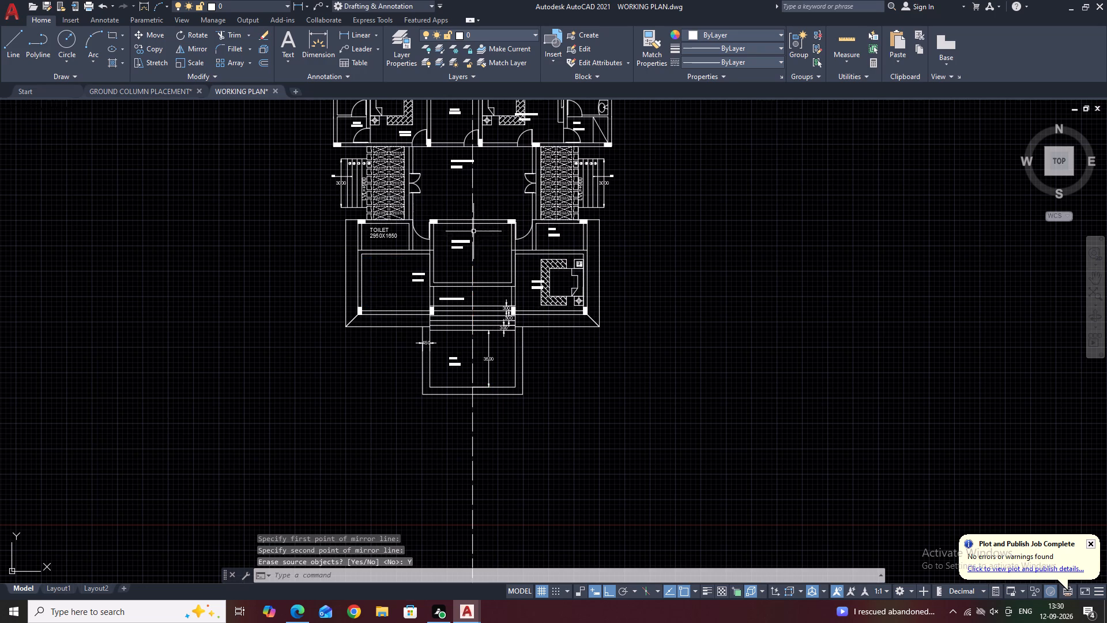
Move the BED RROM 4200X3500 label off the rug into the clear space beside the inner wall.
{"action": "scroll", "coordinate": [578, 284], "scroll_direction": "up", "scroll_amount": 3}
{"action": "middle_click_drag", "start_coordinate": [570, 213], "coordinate": [585, 239]}
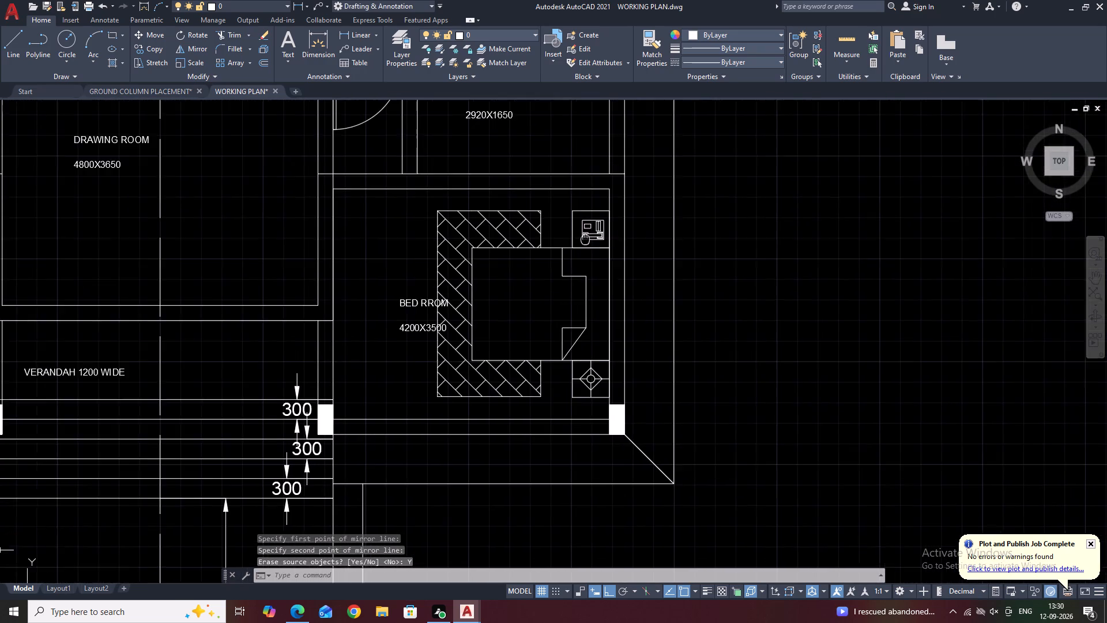
{"action": "middle_click_drag", "start_coordinate": [585, 239], "coordinate": [755, 315]}
{"action": "scroll", "coordinate": [600, 389], "scroll_direction": "up", "scroll_amount": 2}
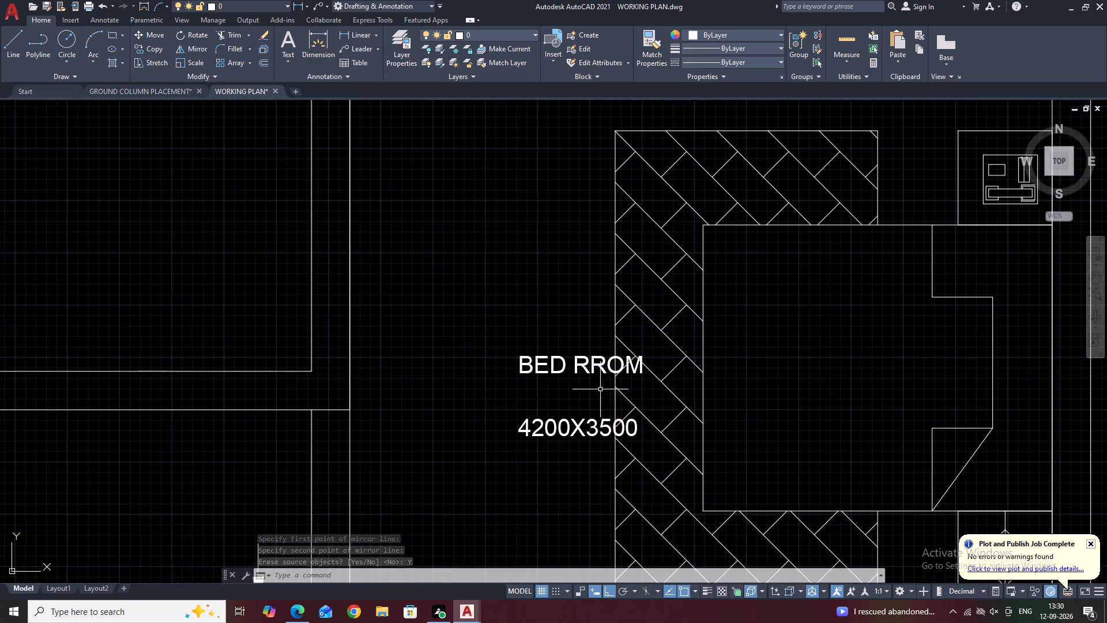
{"action": "left_click_drag", "start_coordinate": [580, 480], "coordinate": [578, 470]}
{"action": "left_click", "coordinate": [500, 352]}
{"action": "middle_click_drag", "start_coordinate": [554, 403], "coordinate": [589, 388]}
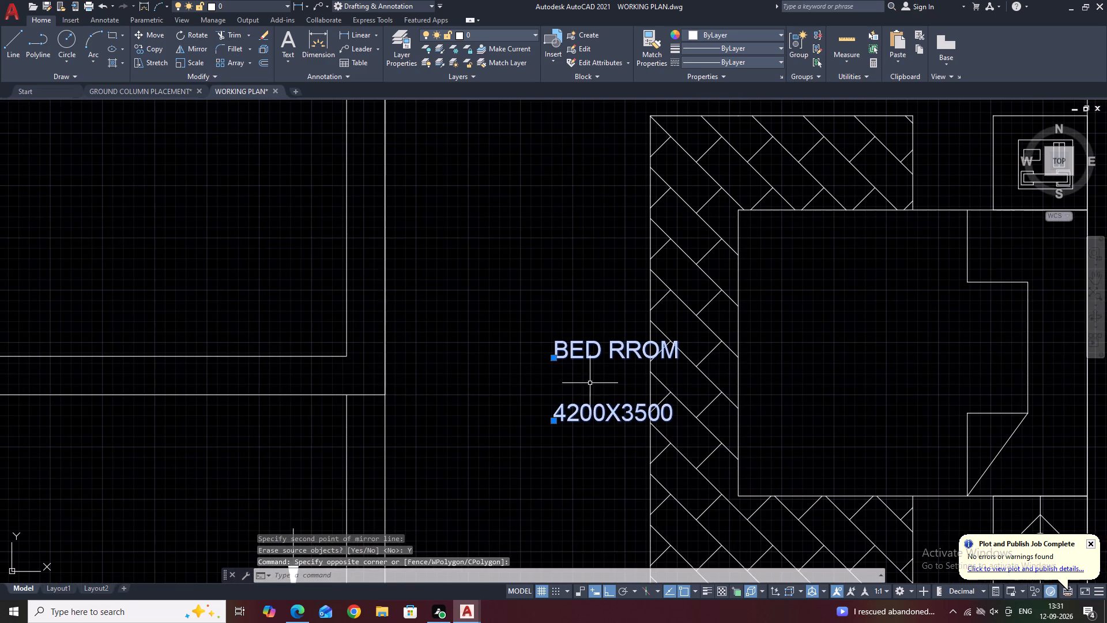
{"action": "type", "text": "M"}
{"action": "key", "text": "space"}
{"action": "left_click", "coordinate": [590, 382]}
{"action": "left_click", "coordinate": [489, 368]}
With ortho off, move the 4200X3500 size text up close beneath the BED RROM text.
{"action": "middle_click_drag", "start_coordinate": [524, 436], "coordinate": [554, 438]}
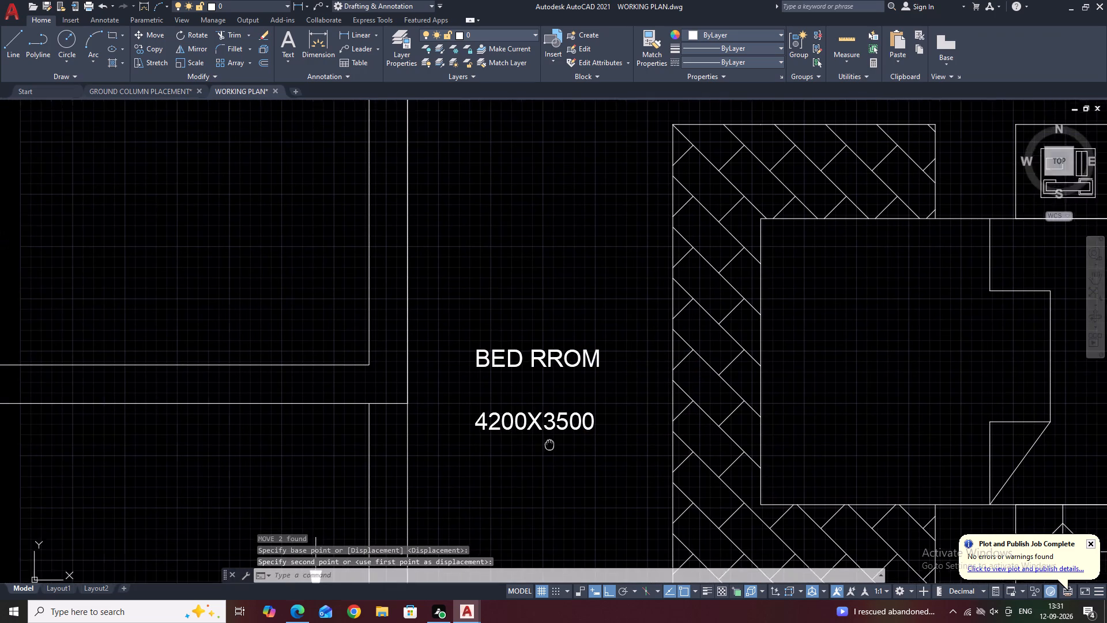
{"action": "middle_click_drag", "start_coordinate": [554, 438], "coordinate": [556, 421]}
{"action": "left_click_drag", "start_coordinate": [594, 427], "coordinate": [590, 415]}
{"action": "left_click", "coordinate": [545, 375]}
{"action": "middle_click_drag", "start_coordinate": [570, 405], "coordinate": [601, 449]}
{"action": "type", "text": "M"}
{"action": "key", "text": "space"}
{"action": "left_click", "coordinate": [604, 429]}
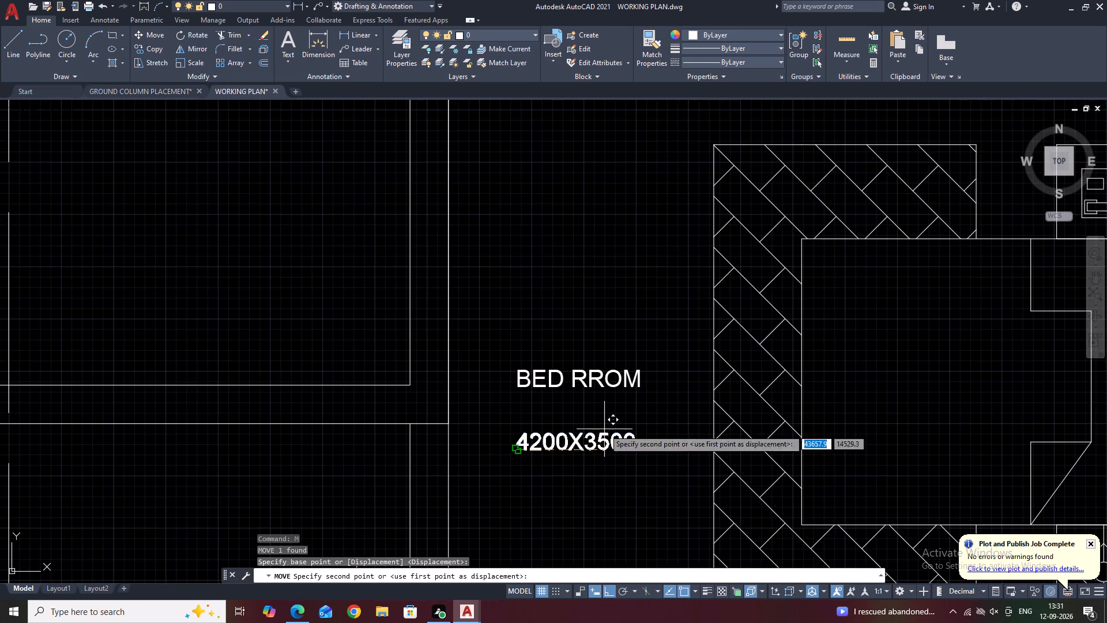
{"action": "key", "text": "F8"}
{"action": "scroll", "coordinate": [567, 403], "scroll_direction": "up", "scroll_amount": 1}
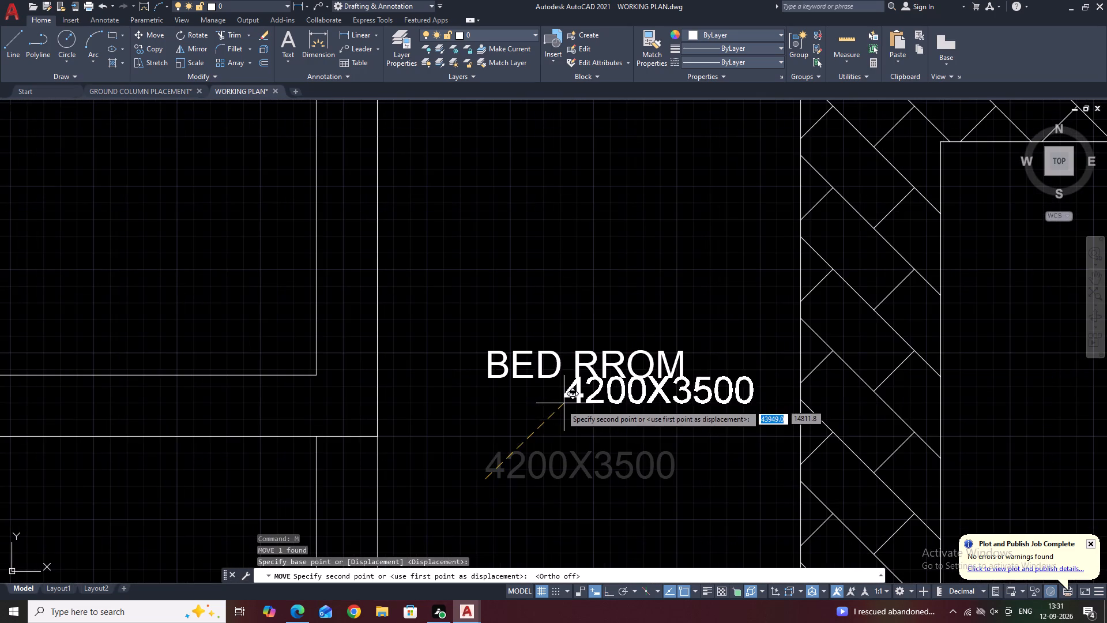
{"action": "left_click", "coordinate": [496, 417]}
Move the 4800X3650 size text up so it sits centred directly beneath the DRAWING ROOM text.
{"action": "scroll", "coordinate": [563, 359], "scroll_direction": "down", "scroll_amount": 3}
{"action": "middle_click_drag", "start_coordinate": [525, 392], "coordinate": [664, 425]}
{"action": "middle_click_drag", "start_coordinate": [449, 297], "coordinate": [632, 407]}
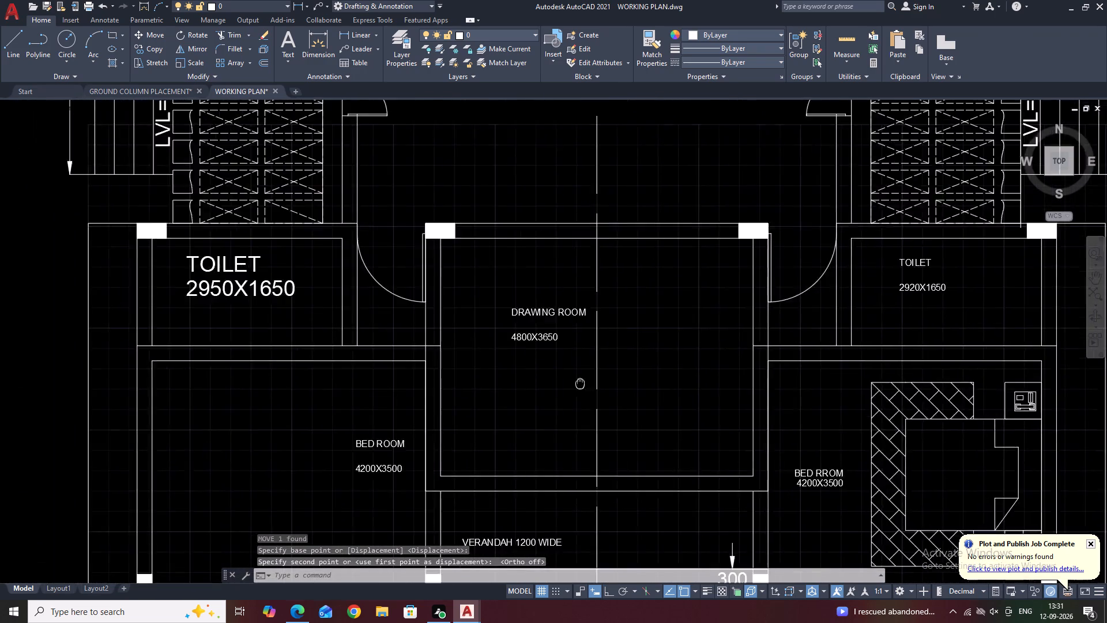
{"action": "scroll", "coordinate": [619, 383], "scroll_direction": "up", "scroll_amount": 3}
{"action": "left_click_drag", "start_coordinate": [668, 387], "coordinate": [659, 366]}
{"action": "left_click", "coordinate": [555, 269]}
{"action": "middle_click_drag", "start_coordinate": [715, 340], "coordinate": [605, 425]}
{"action": "type", "text": "M"}
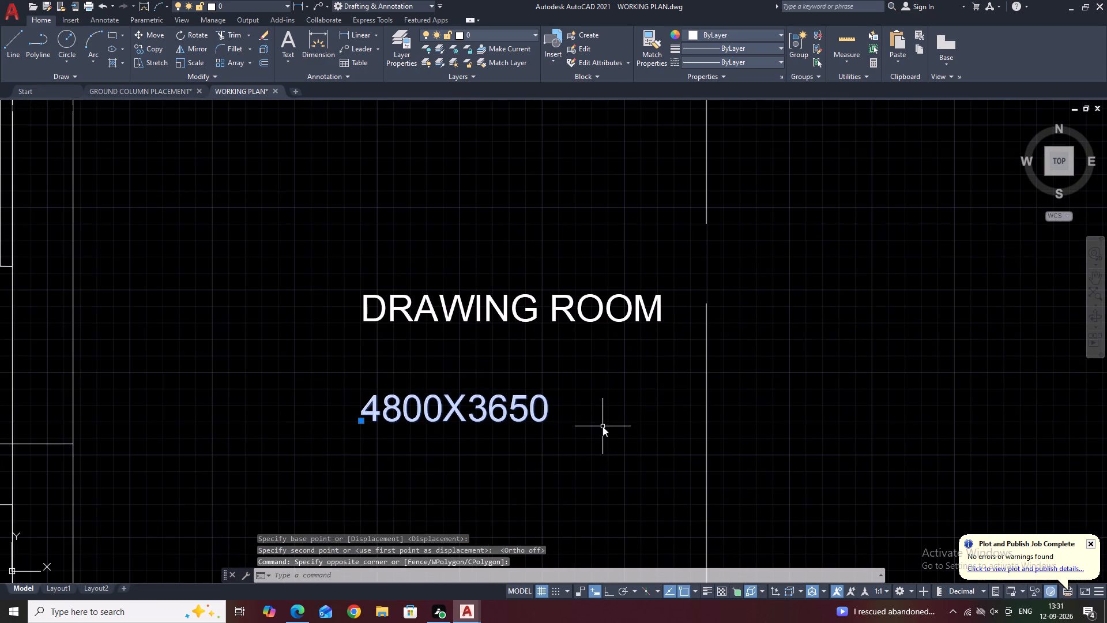
{"action": "key", "text": "space"}
{"action": "left_click", "coordinate": [603, 426]}
{"action": "left_click", "coordinate": [675, 371]}
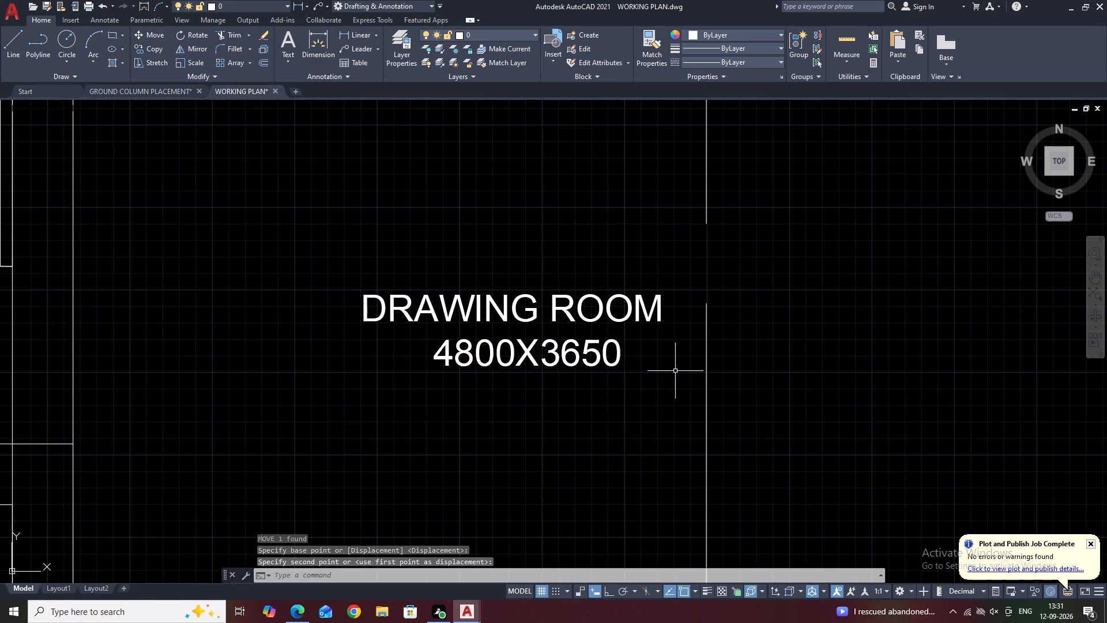
Move the 7360X4500 size text up so it sits centred directly beneath the LIVING DINING AREA text.
{"action": "scroll", "coordinate": [505, 331], "scroll_direction": "down", "scroll_amount": 5}
{"action": "middle_click_drag", "start_coordinate": [569, 259], "coordinate": [569, 344]}
{"action": "middle_click_drag", "start_coordinate": [473, 210], "coordinate": [488, 269]}
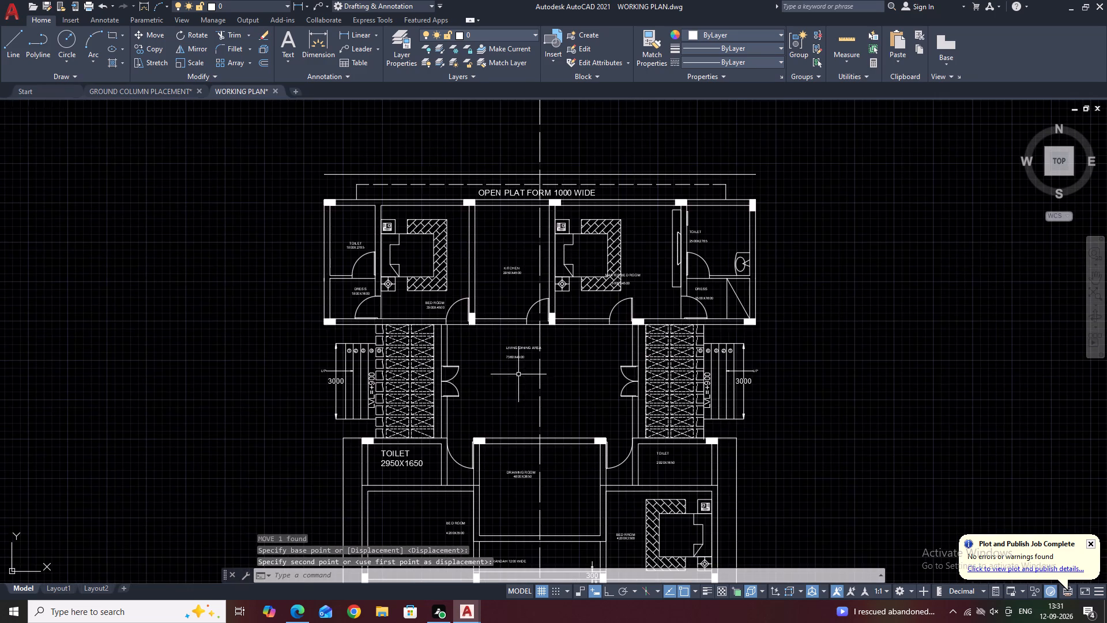
{"action": "scroll", "coordinate": [504, 353], "scroll_direction": "up", "scroll_amount": 3}
{"action": "left_click_drag", "start_coordinate": [609, 431], "coordinate": [597, 421]}
{"action": "left_click", "coordinate": [519, 367]}
{"action": "middle_click_drag", "start_coordinate": [556, 381], "coordinate": [515, 412]}
{"action": "key", "text": "m"}
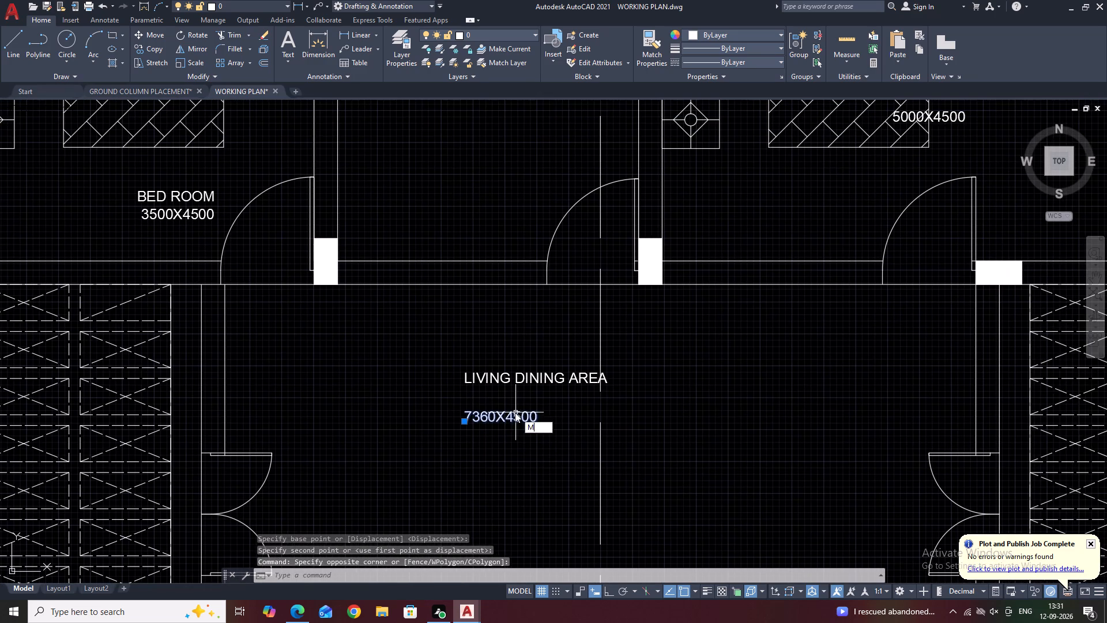
{"action": "key", "text": "space"}
{"action": "left_click", "coordinate": [508, 407]}
{"action": "left_click", "coordinate": [504, 404]}
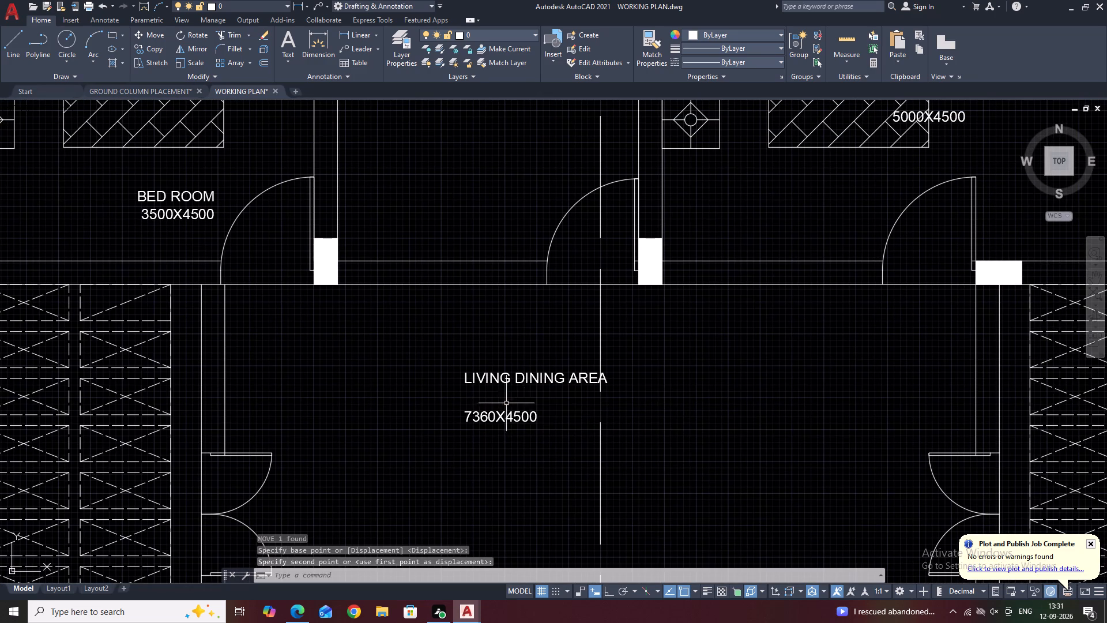
{"action": "left_click", "coordinate": [539, 416]}
{"action": "left_click", "coordinate": [513, 407]}
{"action": "middle_click_drag", "start_coordinate": [544, 418], "coordinate": [516, 452]}
{"action": "key", "text": "m"}
{"action": "key", "text": "space"}
{"action": "left_click", "coordinate": [498, 439]}
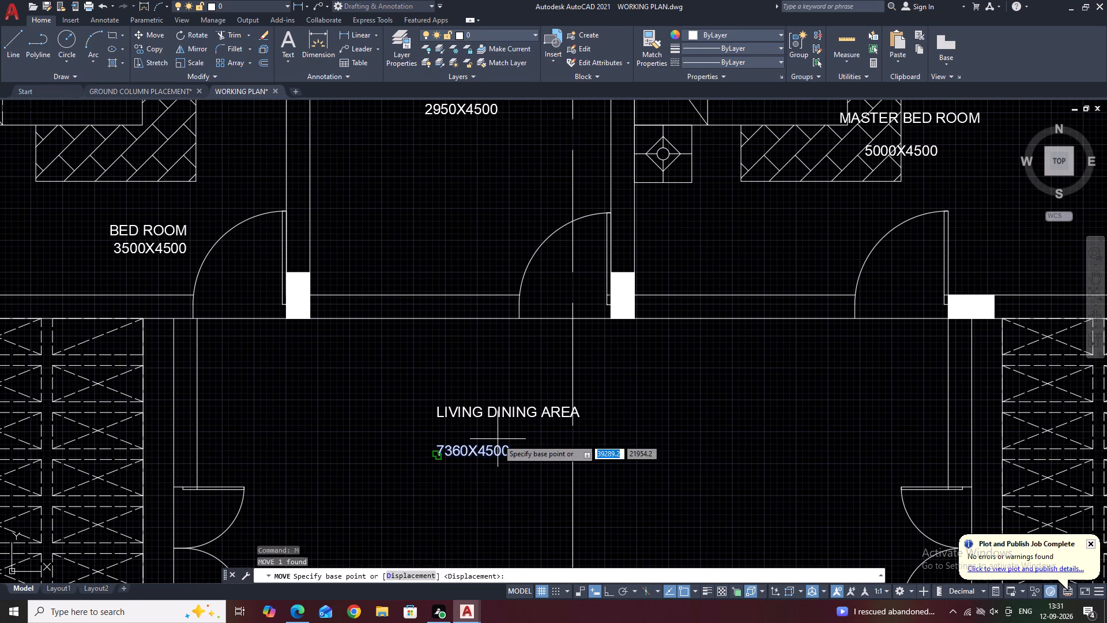
{"action": "left_click", "coordinate": [480, 436]}
Move the MASTER BED ROOM text off the rug into the clear space between the rug and the wall unit.
{"action": "scroll", "coordinate": [544, 376], "scroll_direction": "down", "scroll_amount": 2}
{"action": "middle_click_drag", "start_coordinate": [624, 346], "coordinate": [631, 379]}
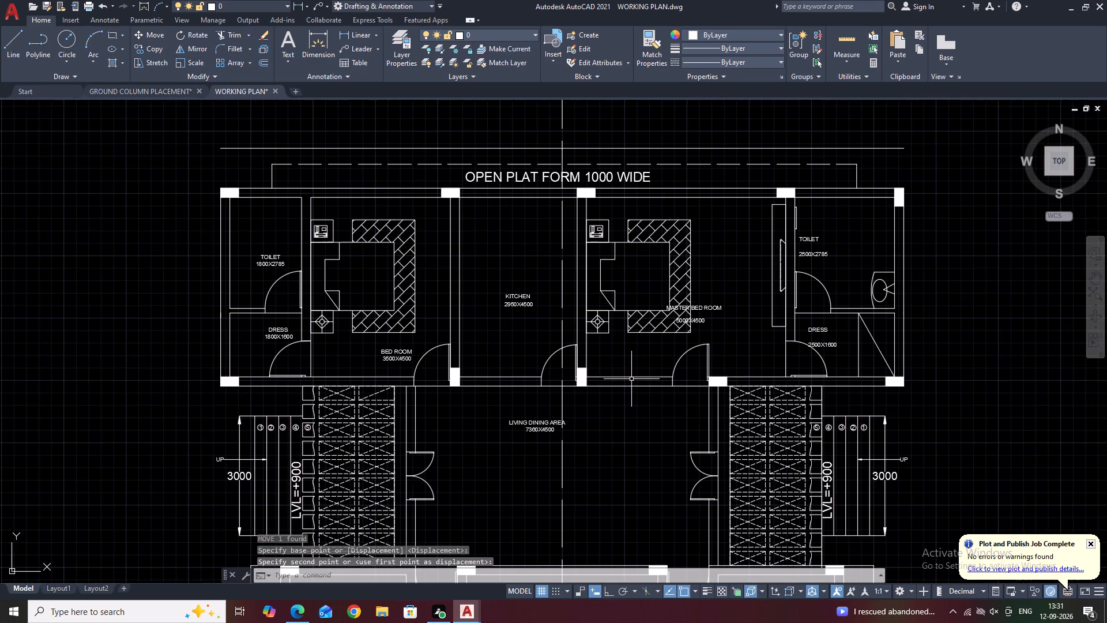
{"action": "middle_click_drag", "start_coordinate": [722, 303], "coordinate": [663, 332]}
{"action": "scroll", "coordinate": [649, 356], "scroll_direction": "up", "scroll_amount": 2}
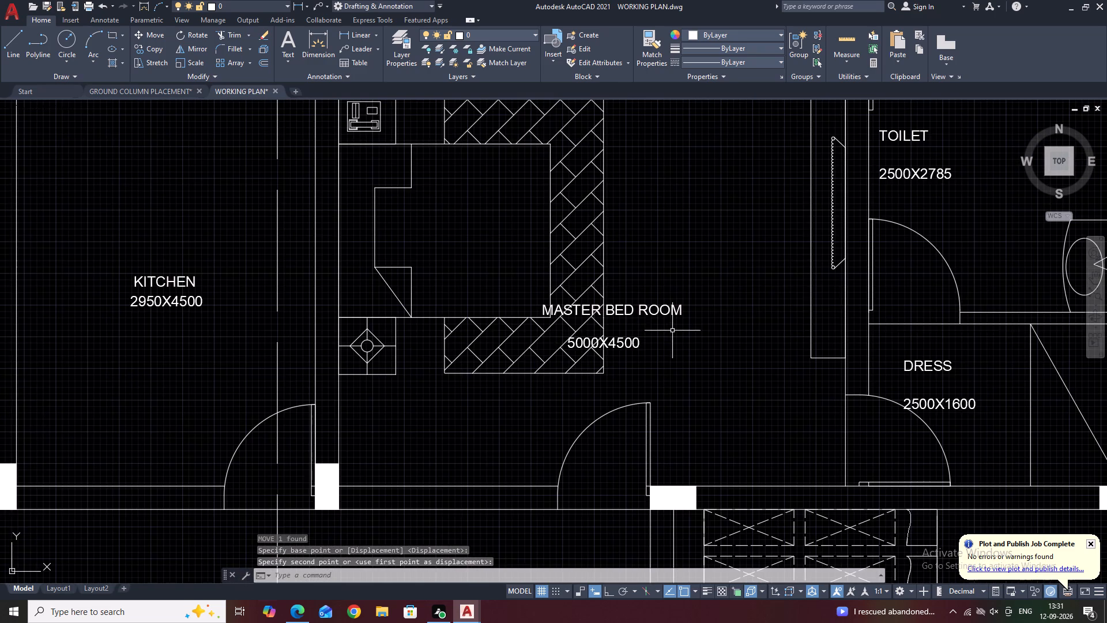
{"action": "left_click", "coordinate": [675, 332]}
{"action": "left_click", "coordinate": [646, 284]}
{"action": "middle_click_drag", "start_coordinate": [683, 294], "coordinate": [647, 396]}
{"action": "key", "text": "m"}
{"action": "key", "text": "space"}
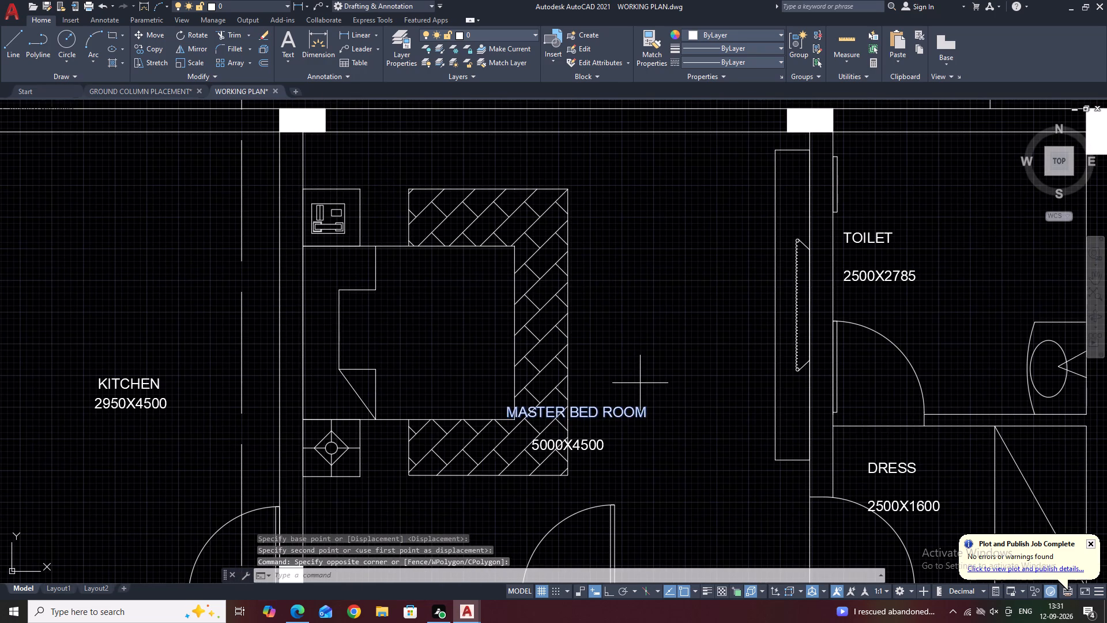
{"action": "left_click_drag", "start_coordinate": [640, 384], "coordinate": [647, 382]}
{"action": "left_click", "coordinate": [729, 335]}
Move the 5000X4500 size text off the rug to sit centred directly beneath the MASTER BED ROOM text.
{"action": "left_click_drag", "start_coordinate": [627, 473], "coordinate": [611, 452]}
{"action": "left_click", "coordinate": [597, 429]}
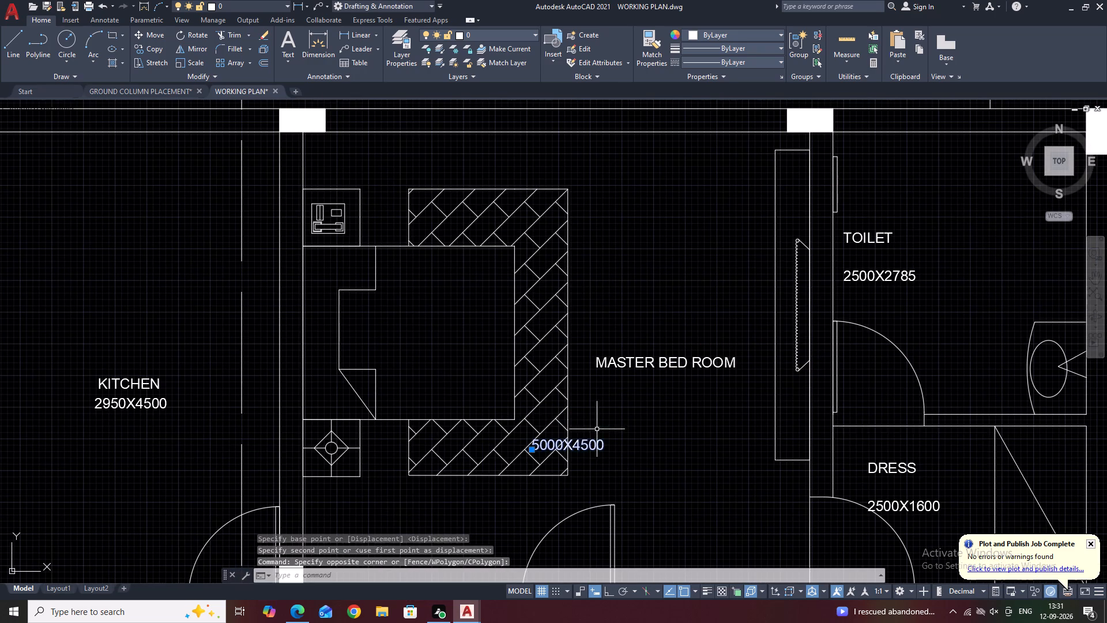
{"action": "middle_click_drag", "start_coordinate": [641, 438], "coordinate": [552, 435]}
{"action": "type", "text": "M"}
{"action": "key", "text": "space"}
{"action": "left_click_drag", "start_coordinate": [552, 435], "coordinate": [560, 430]}
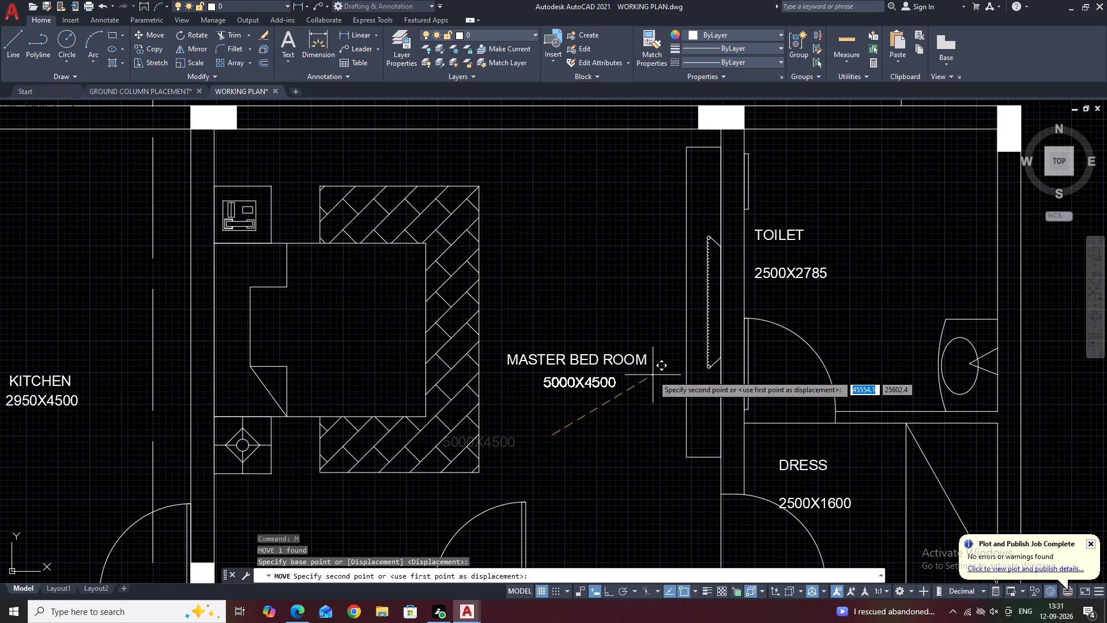
{"action": "left_click", "coordinate": [646, 367]}
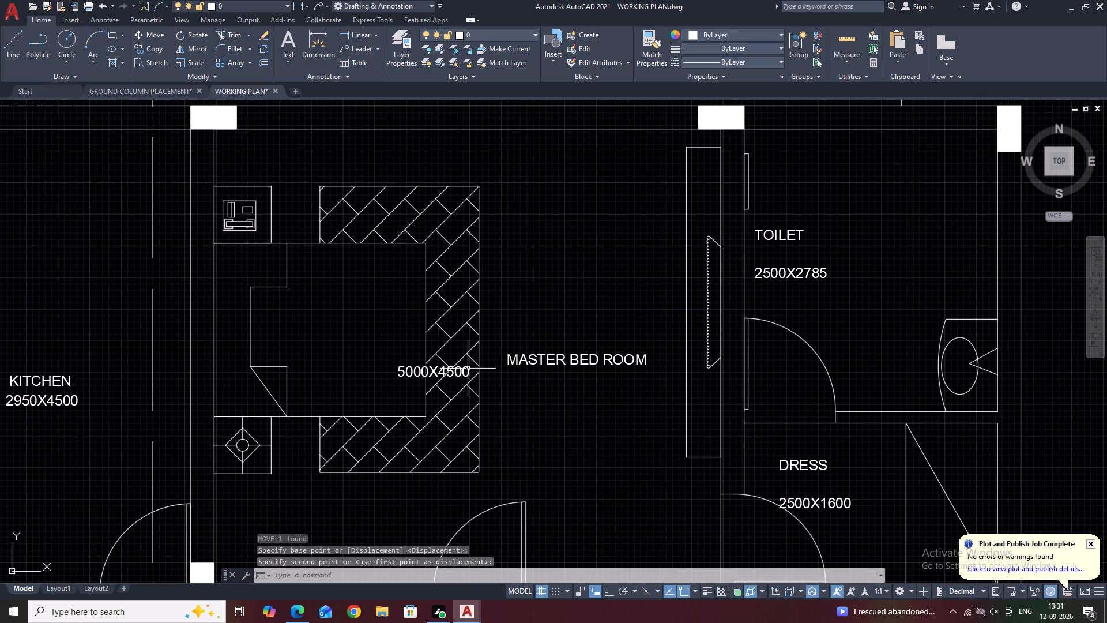
{"action": "left_click", "coordinate": [413, 370]}
{"action": "type", "text": "M"}
{"action": "key", "text": "space"}
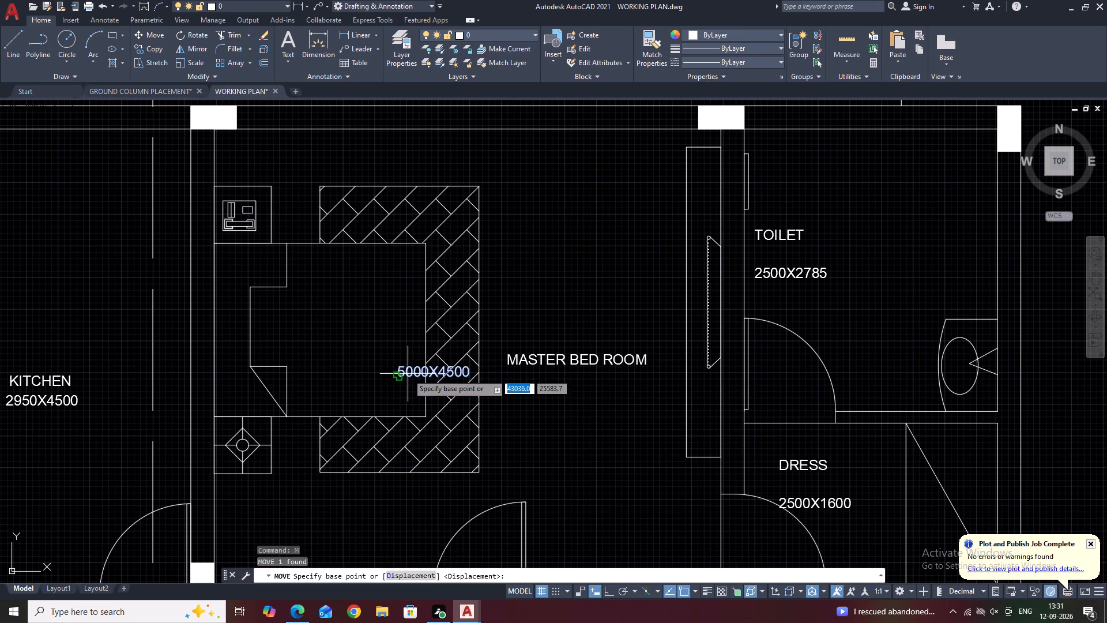
{"action": "left_click", "coordinate": [408, 374]}
{"action": "left_click", "coordinate": [543, 380]}
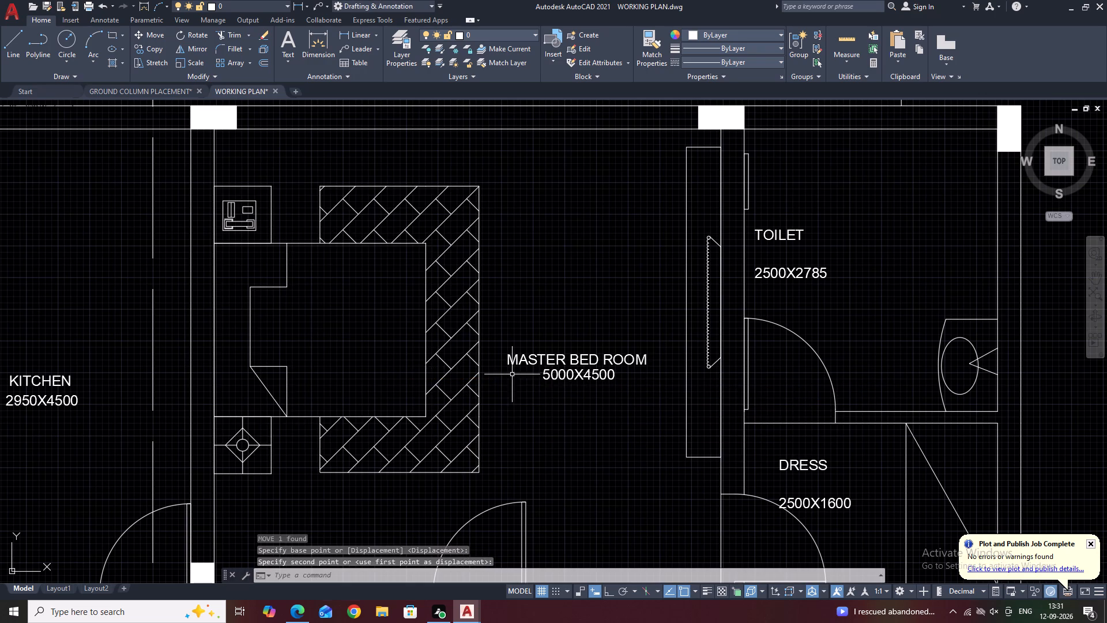
Move the TOILET text of the 2500X2785 master toilet away from the wall toward the middle of the room.
{"action": "middle_click_drag", "start_coordinate": [841, 348], "coordinate": [699, 391]}
{"action": "left_click_drag", "start_coordinate": [674, 290], "coordinate": [669, 285]}
{"action": "left_click", "coordinate": [640, 260]}
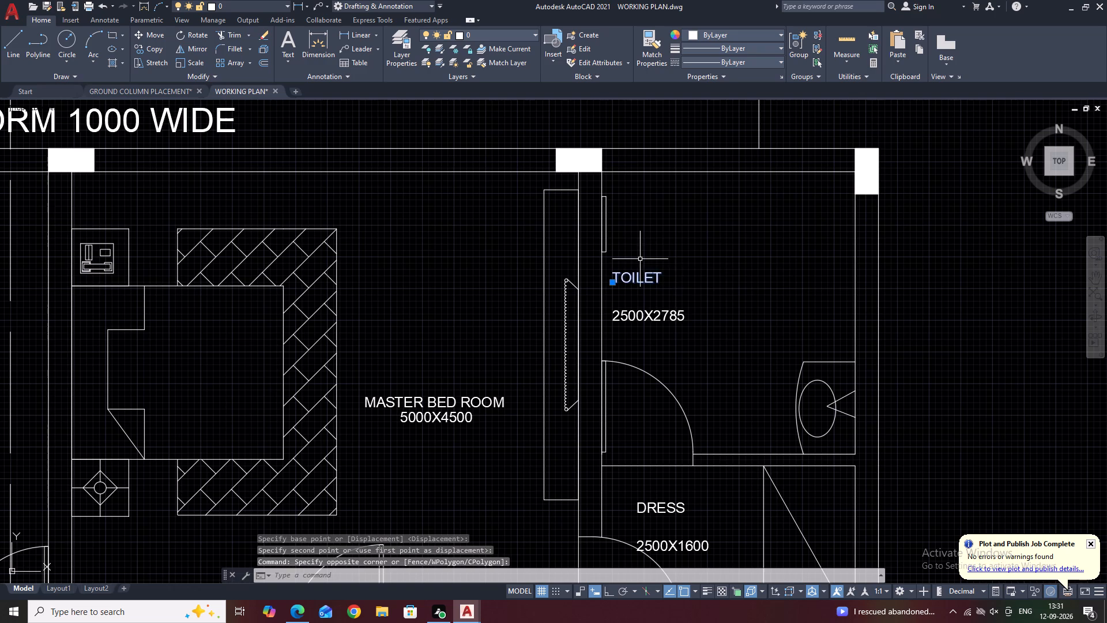
{"action": "middle_click_drag", "start_coordinate": [683, 284], "coordinate": [615, 340]}
{"action": "key", "text": "m"}
{"action": "key", "text": "space"}
{"action": "left_click", "coordinate": [611, 327]}
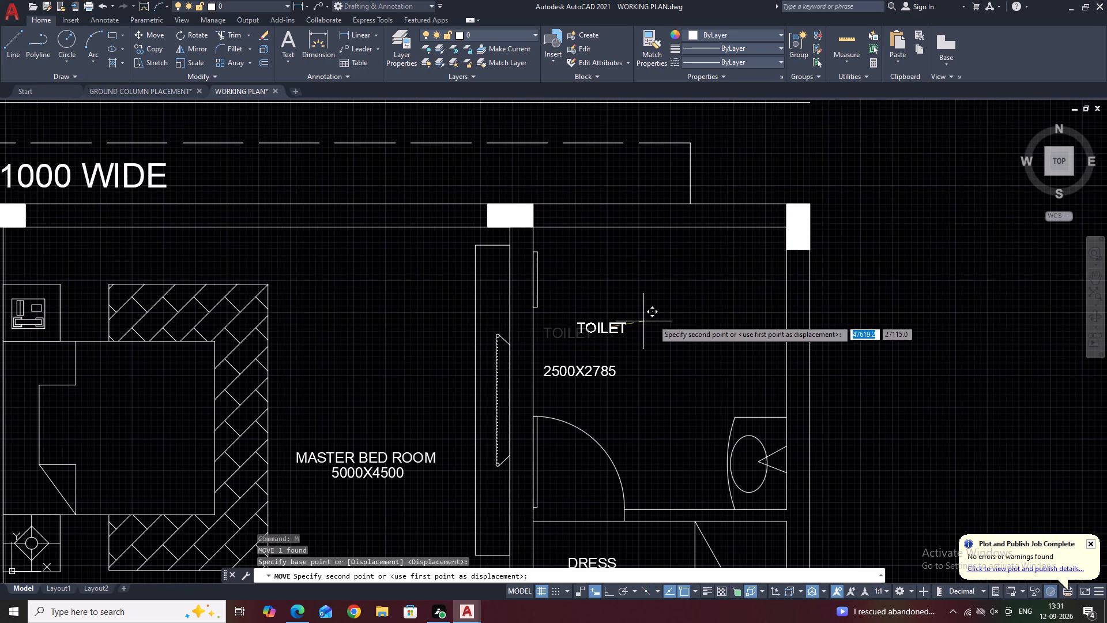
{"action": "left_click", "coordinate": [698, 329]}
Move the 2500X2785 size text to sit centred directly beneath the master toilet's TOILET text.
{"action": "left_click", "coordinate": [650, 388]}
{"action": "left_click", "coordinate": [622, 375]}
{"action": "left_click", "coordinate": [622, 380]}
{"action": "left_click", "coordinate": [582, 342]}
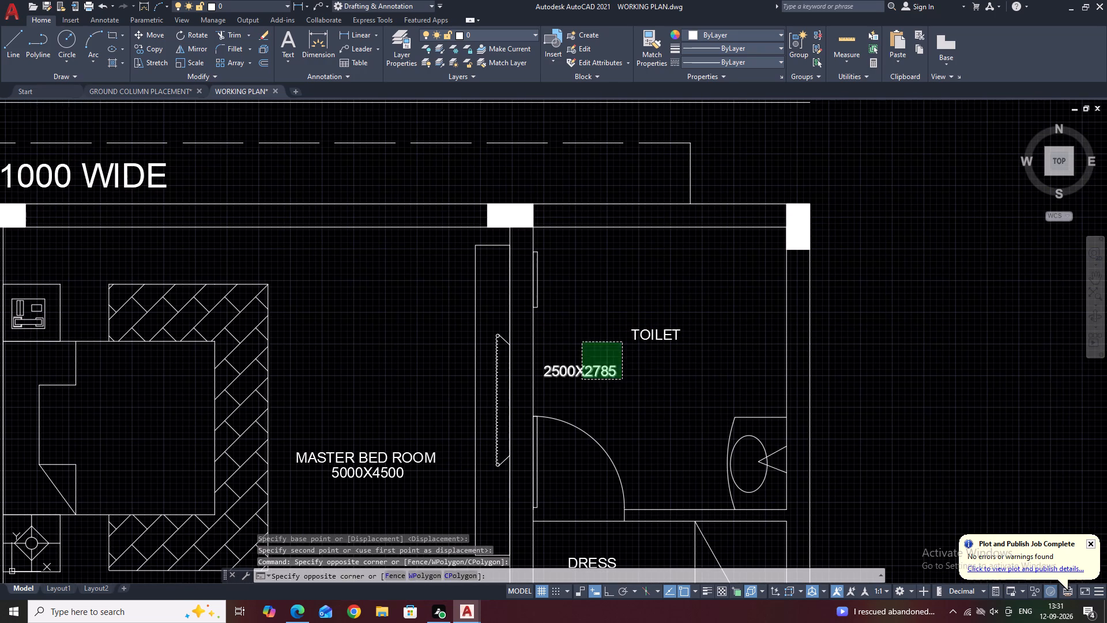
{"action": "middle_click_drag", "start_coordinate": [590, 350], "coordinate": [549, 366]}
{"action": "key", "text": "m"}
{"action": "key", "text": "space"}
{"action": "left_click", "coordinate": [582, 394]}
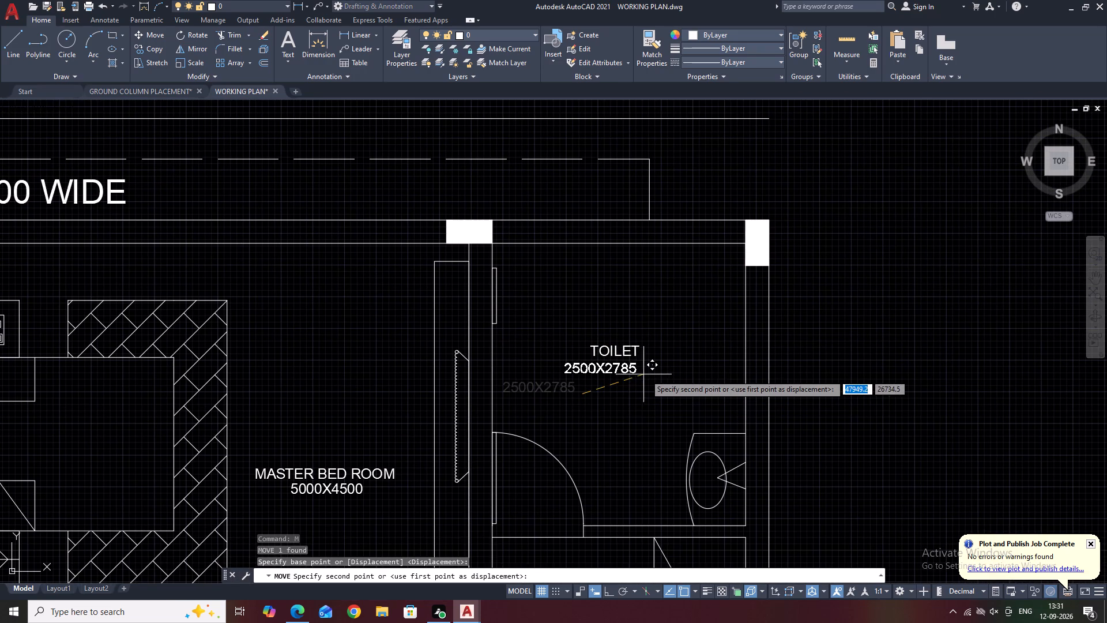
{"action": "left_click", "coordinate": [658, 374]}
Move the DRESS text of the 2500X1600 dressing room slightly toward the wardrobe.
{"action": "scroll", "coordinate": [669, 335], "scroll_direction": "down", "scroll_amount": 3}
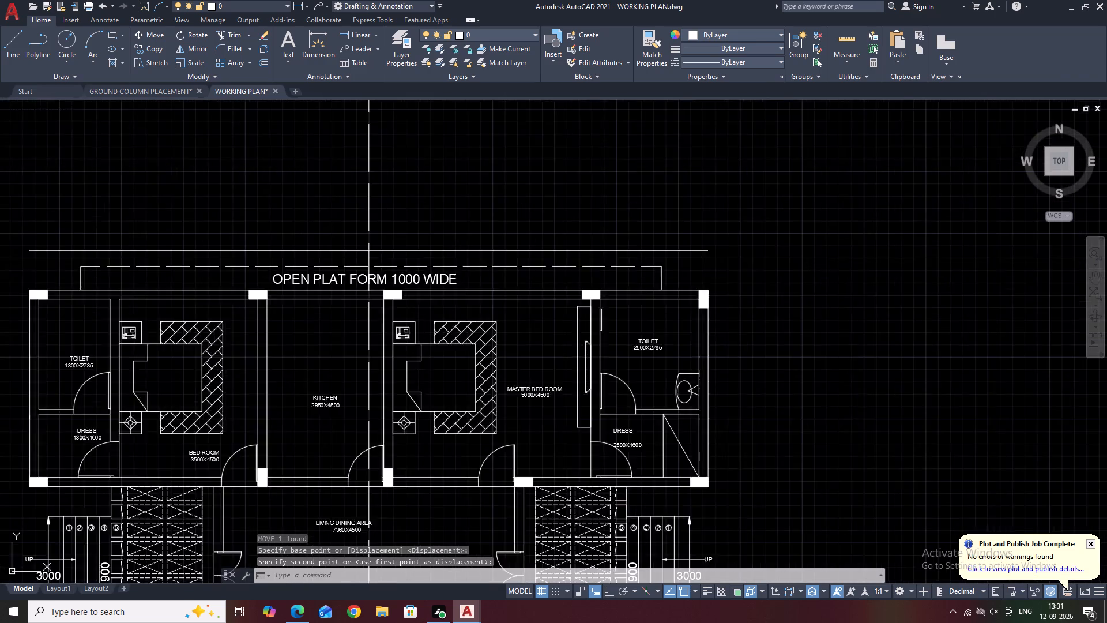
{"action": "scroll", "coordinate": [643, 403], "scroll_direction": "up", "scroll_amount": 3}
{"action": "left_click", "coordinate": [663, 393]}
{"action": "left_click", "coordinate": [628, 367]}
{"action": "middle_click_drag", "start_coordinate": [730, 389], "coordinate": [612, 392]}
{"action": "type", "text": "M"}
{"action": "key", "text": "space"}
{"action": "left_click", "coordinate": [612, 391]}
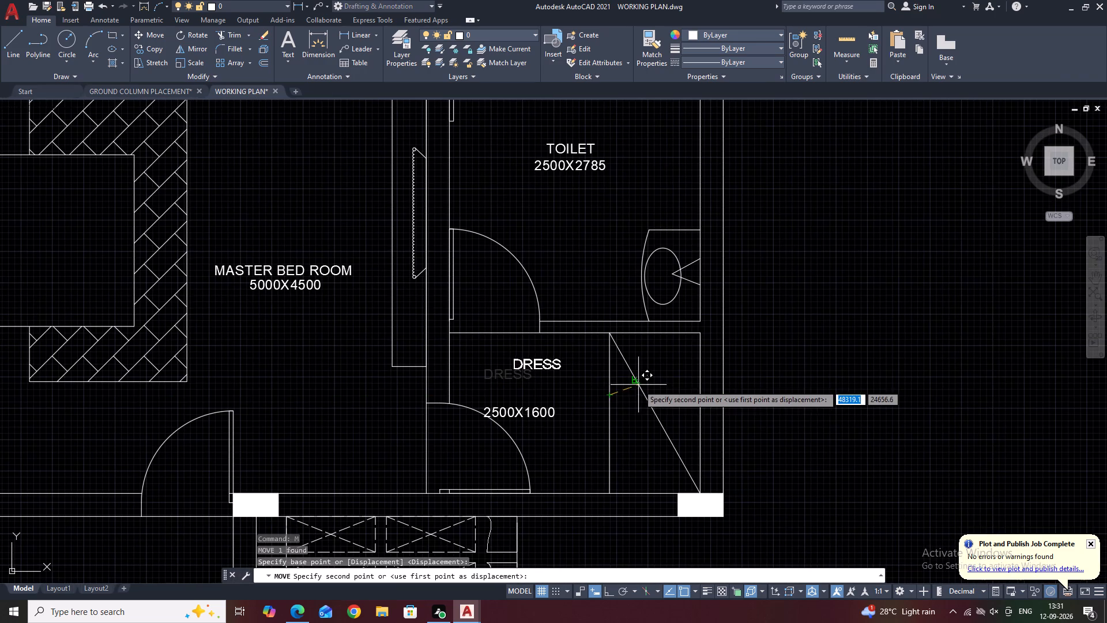
{"action": "left_click", "coordinate": [646, 391]}
Move the 2500X1600 size text off the door swing to sit centred directly beneath the DRESS text.
{"action": "left_click", "coordinate": [566, 423]}
{"action": "left_click", "coordinate": [553, 408]}
{"action": "middle_click_drag", "start_coordinate": [578, 405], "coordinate": [581, 442]}
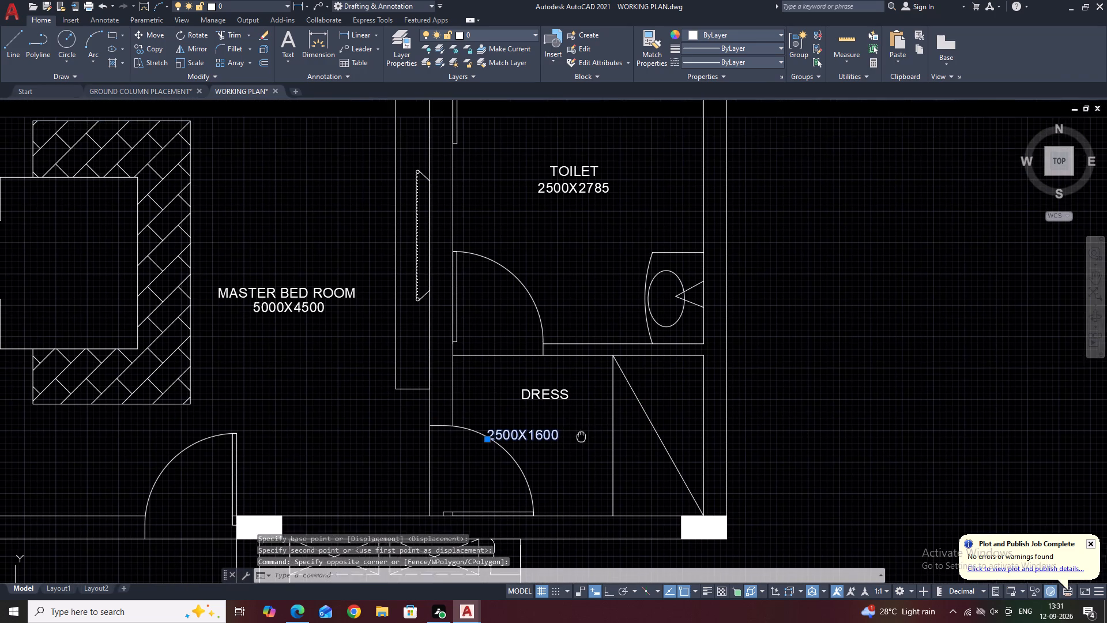
{"action": "middle_click_drag", "start_coordinate": [581, 442], "coordinate": [581, 444]}
{"action": "key", "text": "m"}
{"action": "key", "text": "space"}
{"action": "left_click_drag", "start_coordinate": [583, 450], "coordinate": [586, 444]}
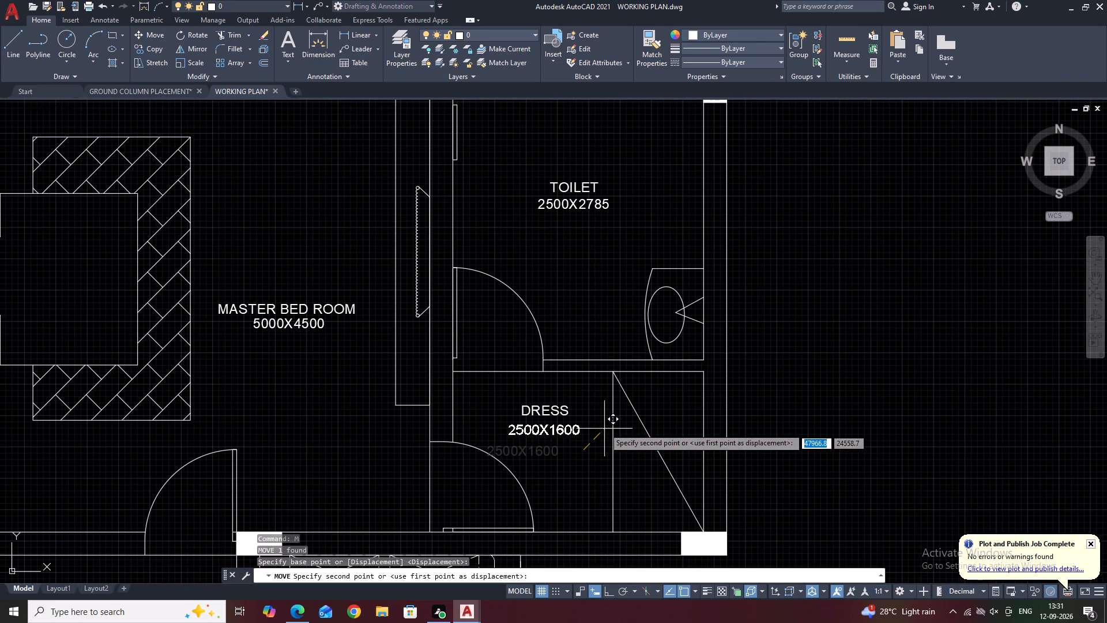
{"action": "left_click", "coordinate": [605, 426]}
{"action": "scroll", "coordinate": [632, 361], "scroll_direction": "down", "scroll_amount": 2}
{"action": "middle_click_drag", "start_coordinate": [615, 438], "coordinate": [718, 239]}
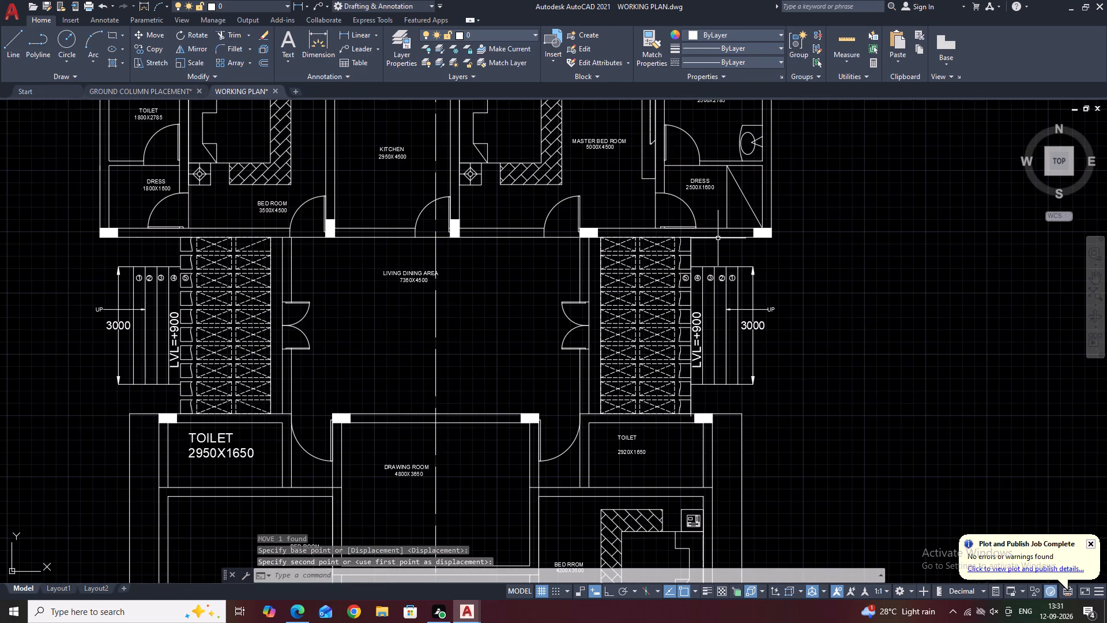
Move the TOILET text of the 2920X1650 toilet down to sit centred directly above its size text.
{"action": "scroll", "coordinate": [643, 442], "scroll_direction": "up", "scroll_amount": 2}
{"action": "middle_click_drag", "start_coordinate": [638, 464], "coordinate": [669, 407]}
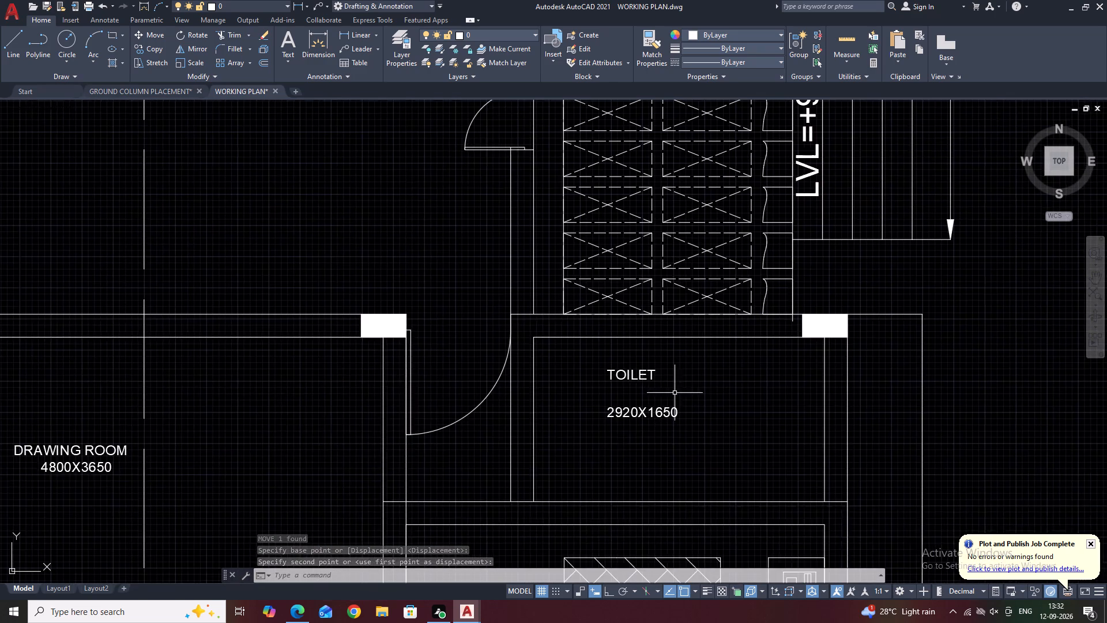
{"action": "scroll", "coordinate": [657, 384], "scroll_direction": "up", "scroll_amount": 3}
{"action": "left_click_drag", "start_coordinate": [686, 390], "coordinate": [662, 373]}
{"action": "left_click", "coordinate": [555, 294]}
{"action": "middle_click_drag", "start_coordinate": [714, 382], "coordinate": [664, 281]}
{"action": "type", "text": "M"}
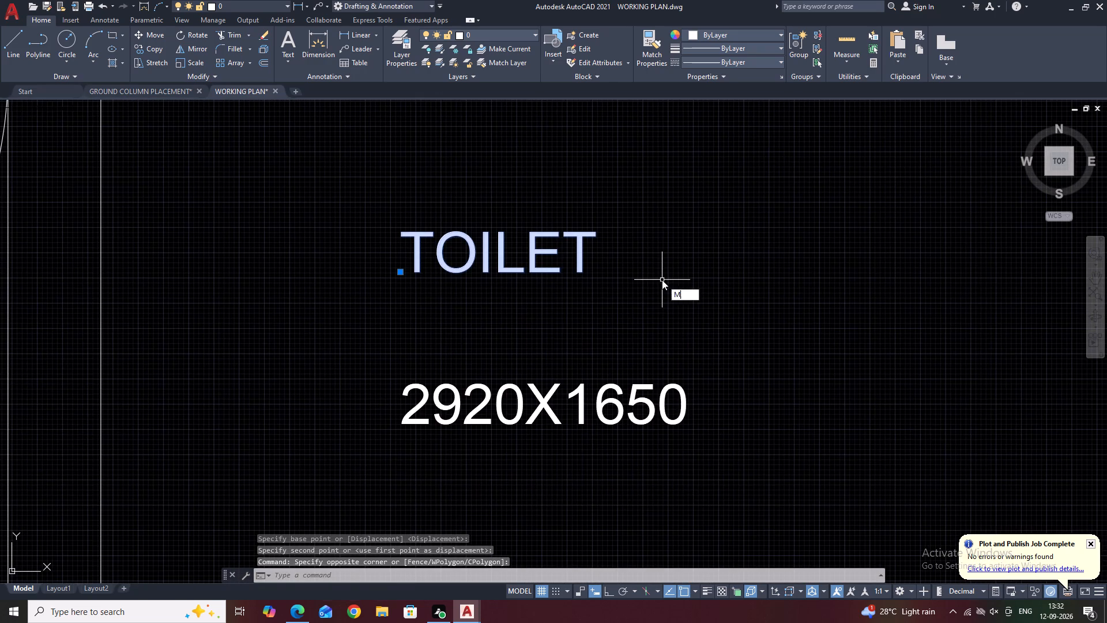
{"action": "key", "text": "space"}
{"action": "left_click", "coordinate": [662, 279]}
{"action": "left_click", "coordinate": [698, 355]}
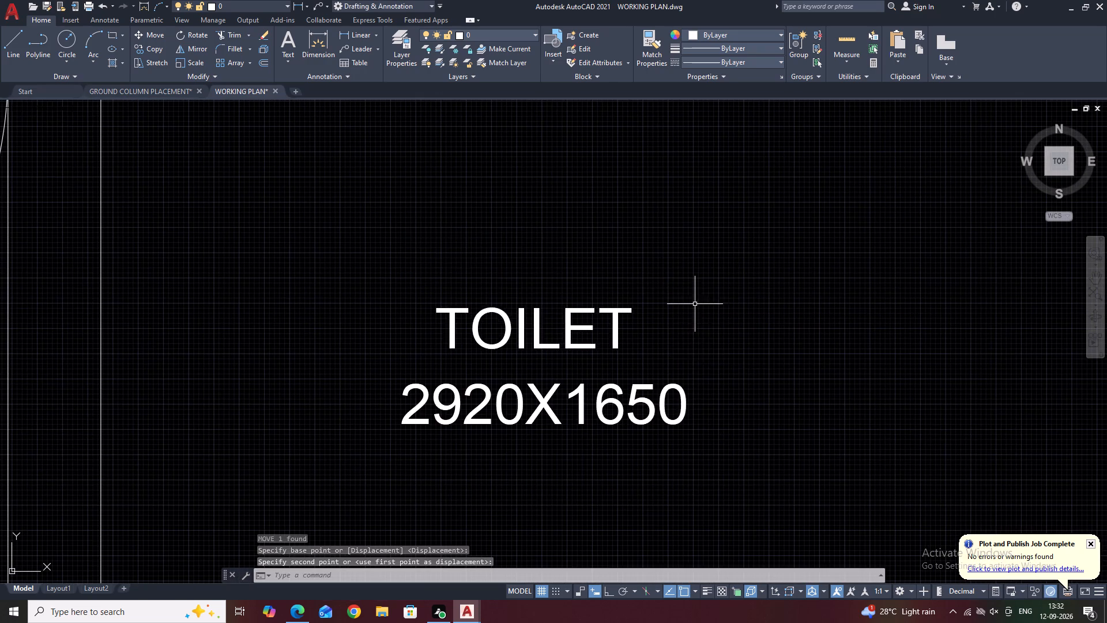
Match the TOILET and 2950X1650 texts to the DRAWING ROOM text's properties.
{"action": "scroll", "coordinate": [695, 297], "scroll_direction": "down", "scroll_amount": 5}
{"action": "middle_click_drag", "start_coordinate": [417, 297], "coordinate": [438, 309]}
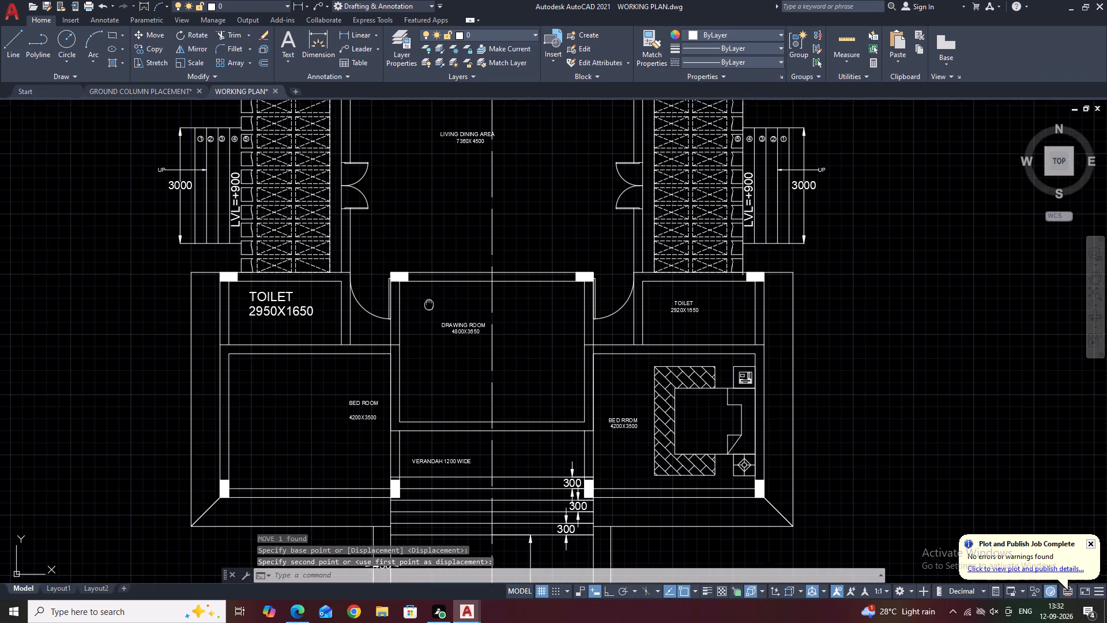
{"action": "middle_click_drag", "start_coordinate": [438, 309], "coordinate": [639, 277]}
{"action": "middle_click_drag", "start_coordinate": [499, 272], "coordinate": [505, 294]}
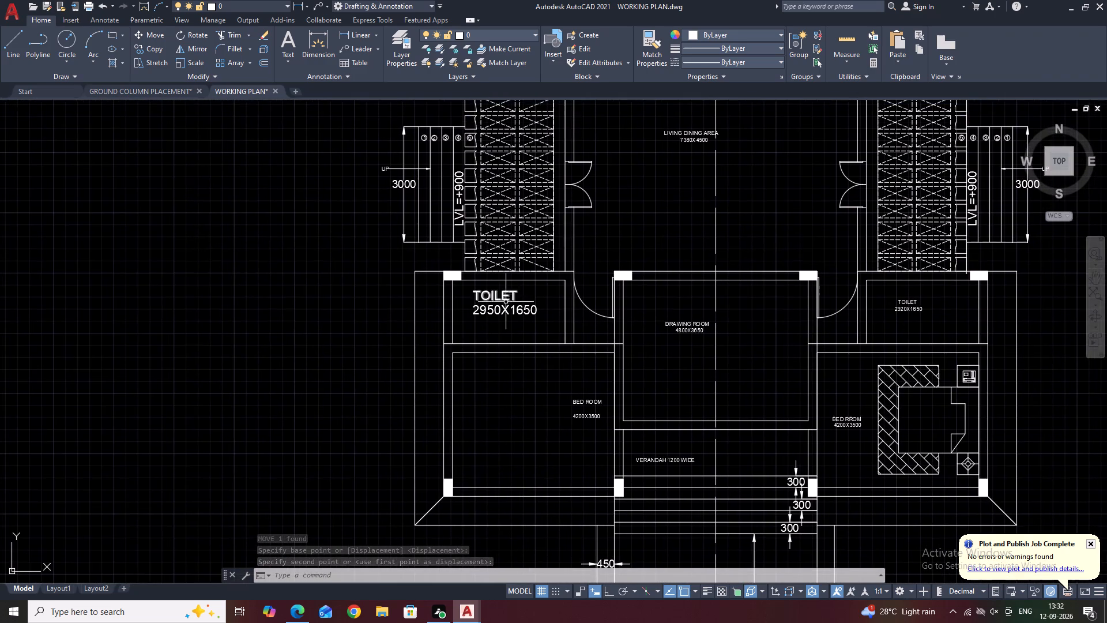
{"action": "scroll", "coordinate": [504, 306], "scroll_direction": "up", "scroll_amount": 3}
{"action": "scroll", "coordinate": [532, 343], "scroll_direction": "down", "scroll_amount": 4}
{"action": "type", "text": "MA"}
{"action": "key", "text": "space"}
{"action": "left_click", "coordinate": [688, 351]}
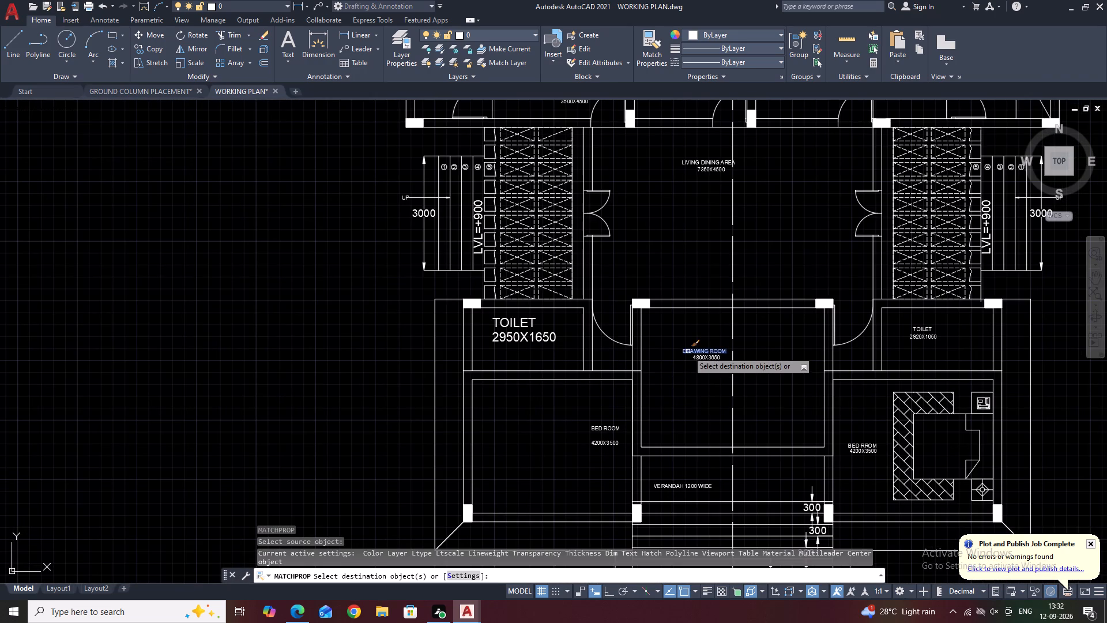
{"action": "left_click", "coordinate": [533, 321]}
{"action": "left_click", "coordinate": [533, 338]}
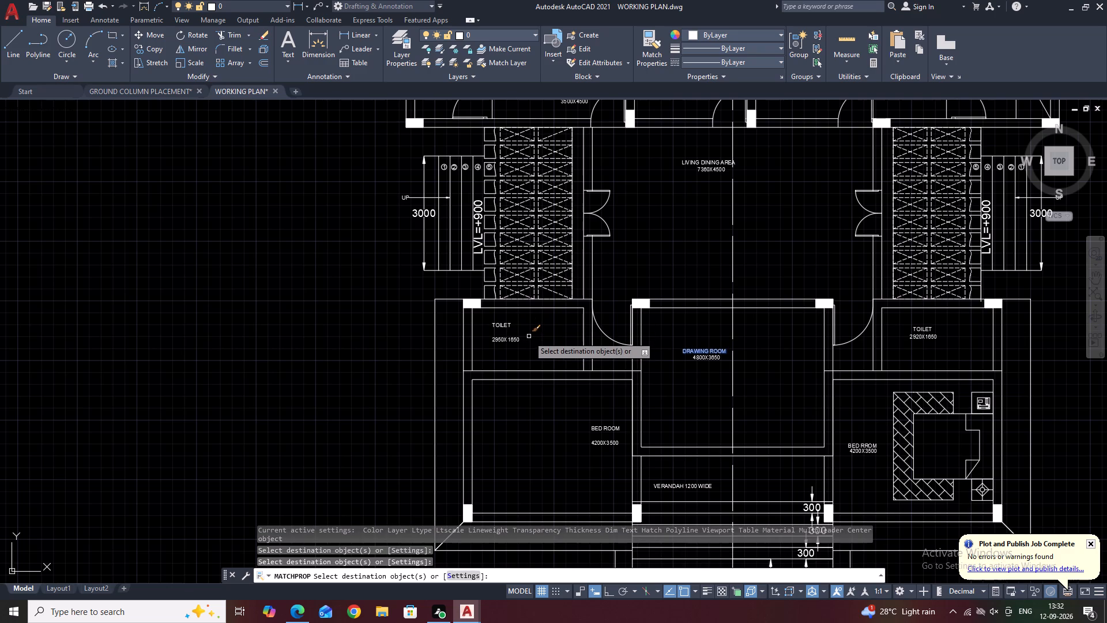
{"action": "key", "text": "Escape"}
Move the BED ROOM text of the unfurnished 4200X3500 bedroom away from the drawing room wall toward the middle of the room.
{"action": "scroll", "coordinate": [580, 442], "scroll_direction": "up", "scroll_amount": 2}
{"action": "left_click", "coordinate": [643, 424]}
{"action": "left_click", "coordinate": [600, 376]}
{"action": "middle_click_drag", "start_coordinate": [712, 431], "coordinate": [713, 431]}
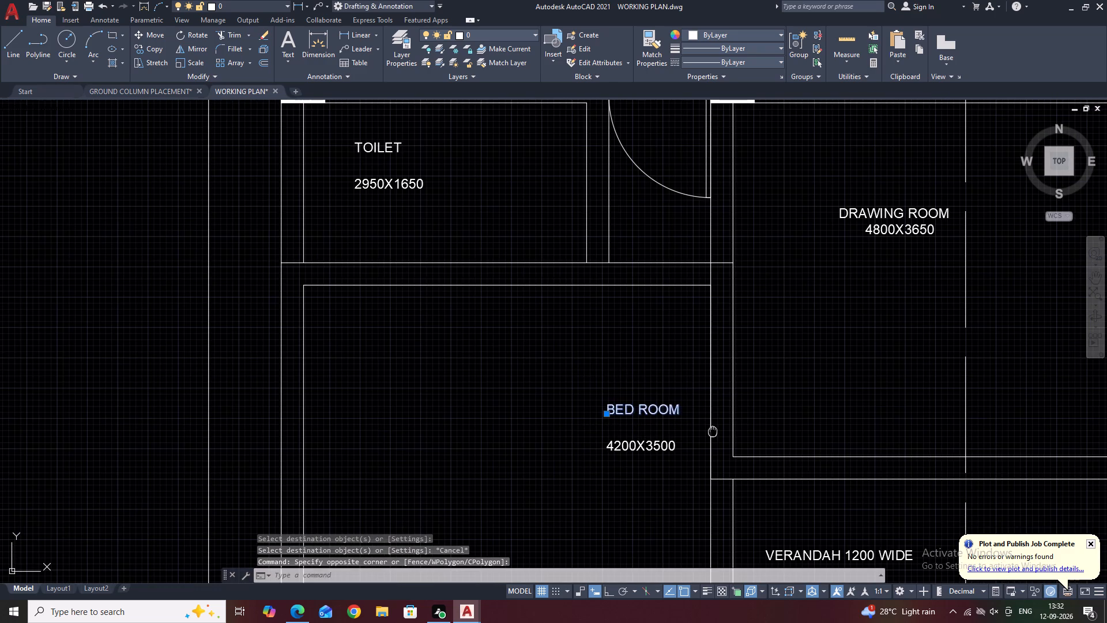
{"action": "middle_click_drag", "start_coordinate": [713, 431], "coordinate": [704, 329]}
{"action": "key", "text": "m"}
{"action": "key", "text": "space"}
{"action": "left_click", "coordinate": [659, 310]}
{"action": "left_click", "coordinate": [415, 333]}
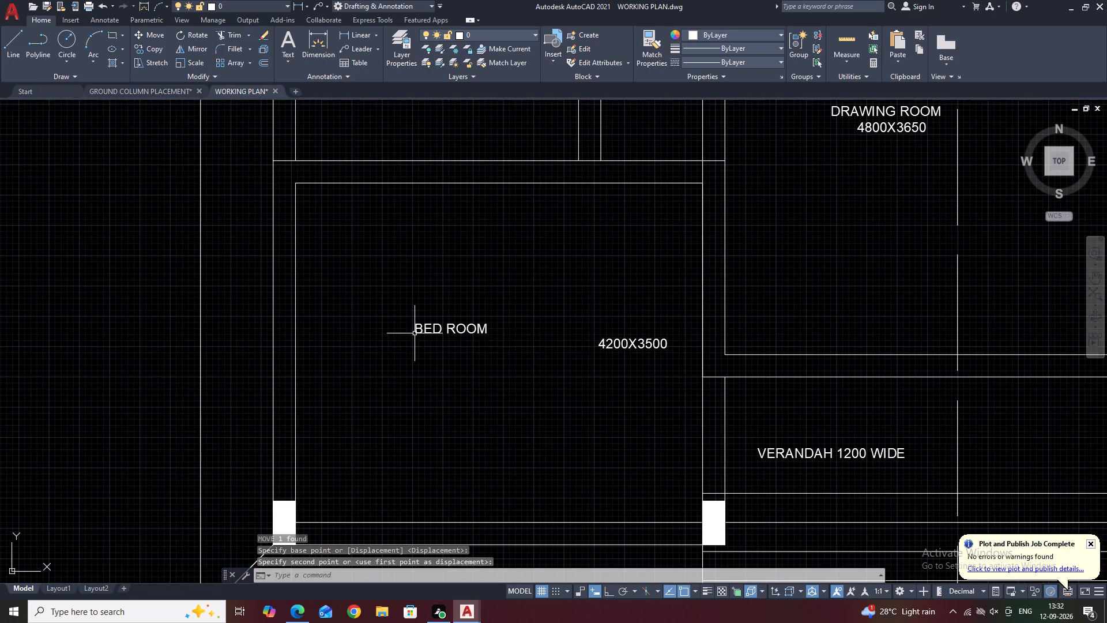
Move the 4200X3500 size text of the unfurnished bedroom to sit centred directly beneath its BED ROOM text.
{"action": "left_click", "coordinate": [585, 376]}
{"action": "left_click_drag", "start_coordinate": [584, 314], "coordinate": [563, 299]}
{"action": "left_click_drag", "start_coordinate": [639, 376], "coordinate": [635, 364]}
{"action": "left_click", "coordinate": [599, 311]}
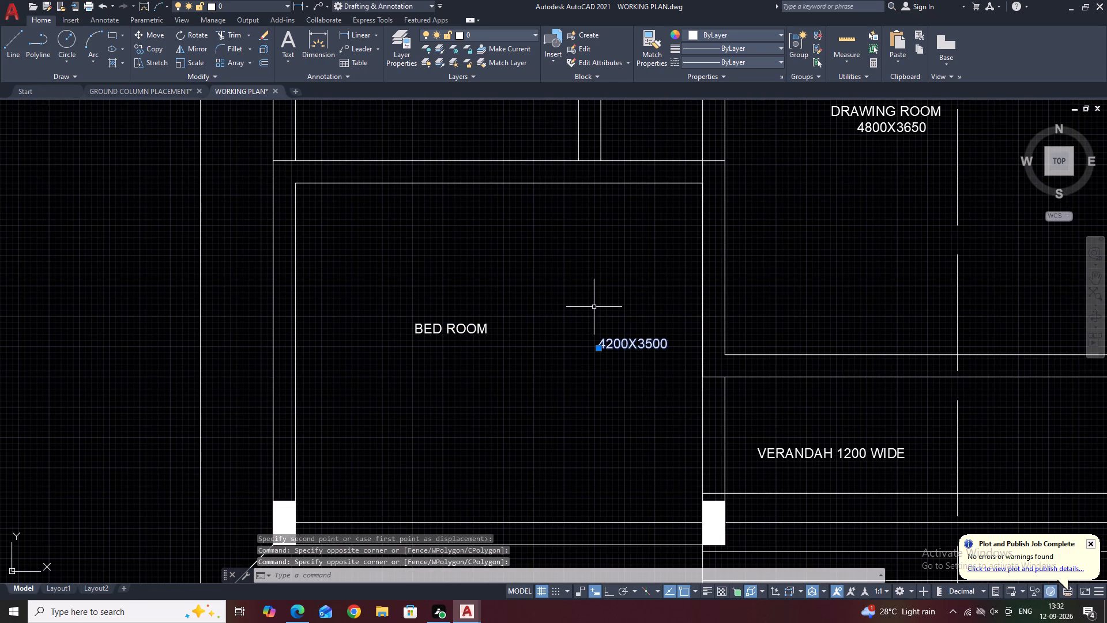
{"action": "key", "text": "m"}
{"action": "key", "text": "space"}
{"action": "left_click", "coordinate": [641, 346]}
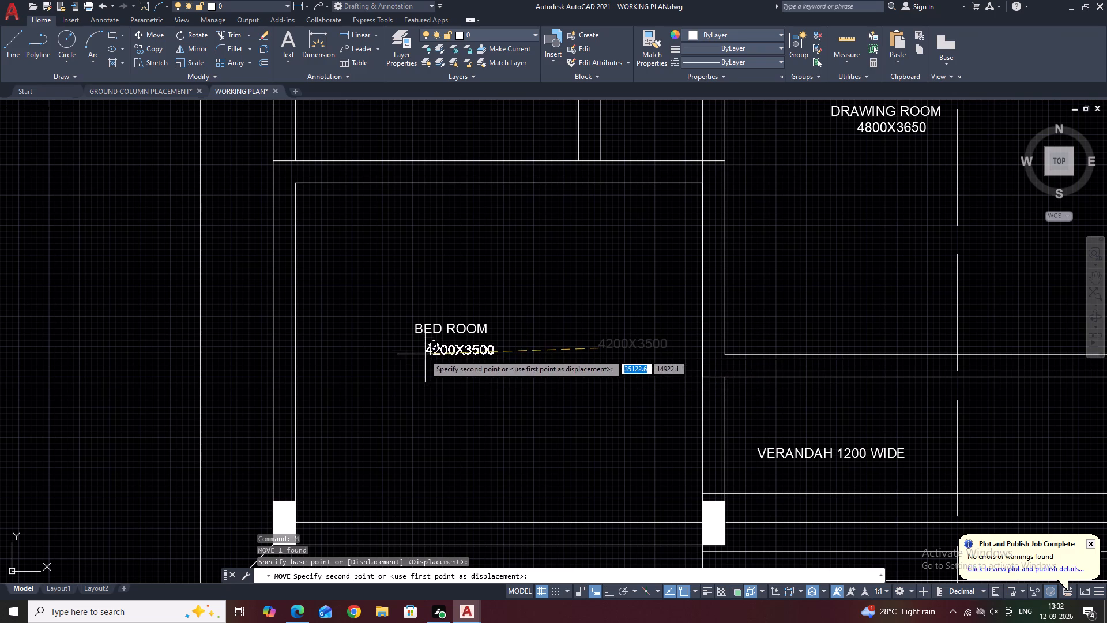
{"action": "scroll", "coordinate": [419, 351], "scroll_direction": "up", "scroll_amount": 3}
{"action": "left_click", "coordinate": [398, 331]}
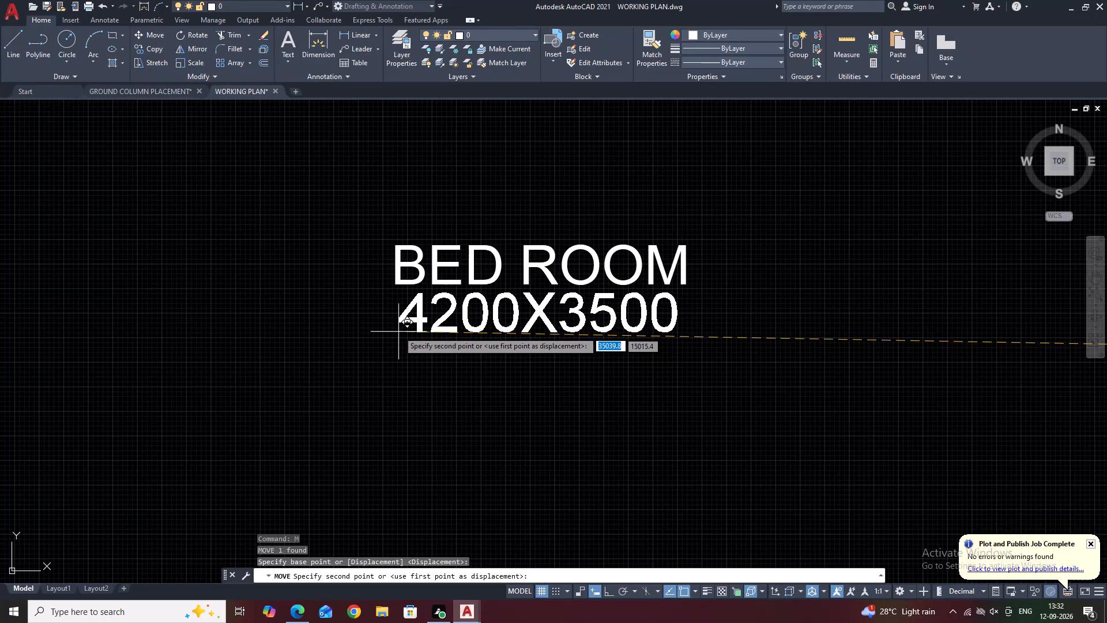
Move the TOILET text of the 2950X1650 toilet down to sit centred directly above its size text.
{"action": "middle_click_drag", "start_coordinate": [664, 253], "coordinate": [660, 291]}
{"action": "scroll", "coordinate": [660, 287], "scroll_direction": "down", "scroll_amount": 5}
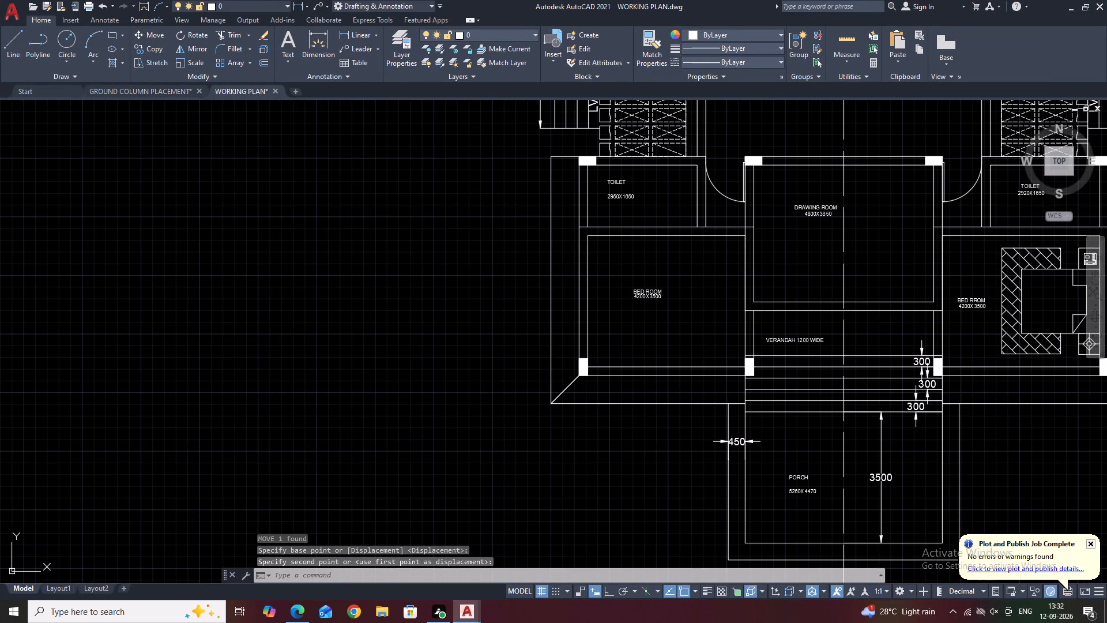
{"action": "middle_click_drag", "start_coordinate": [617, 155], "coordinate": [612, 227]}
{"action": "scroll", "coordinate": [624, 269], "scroll_direction": "up", "scroll_amount": 3}
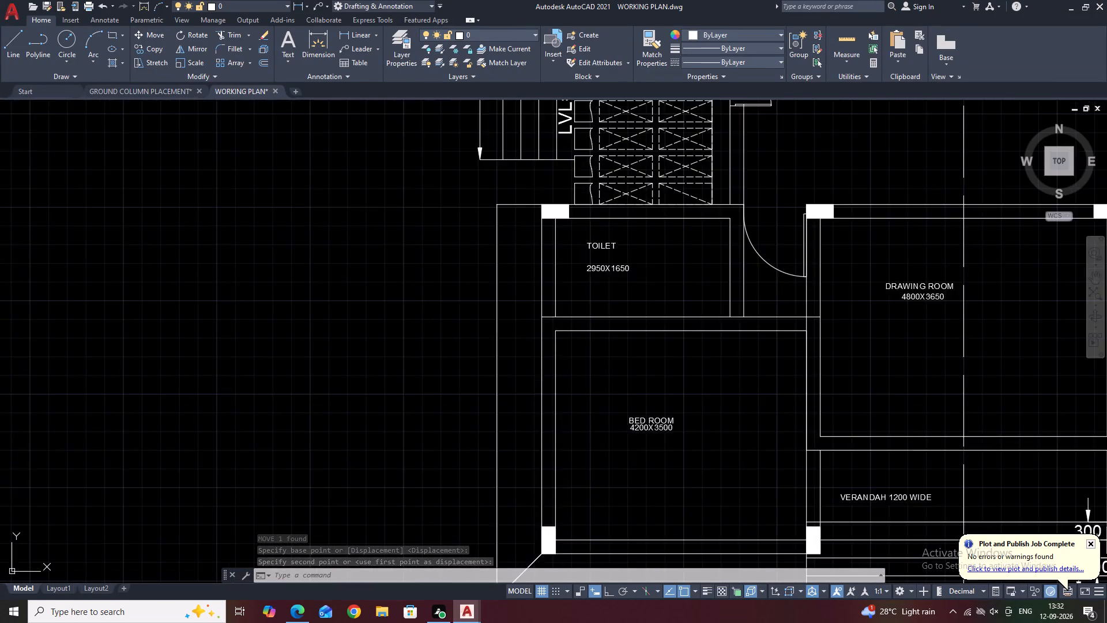
{"action": "left_click_drag", "start_coordinate": [623, 239], "coordinate": [619, 230]}
{"action": "left_click", "coordinate": [563, 193]}
{"action": "middle_click_drag", "start_coordinate": [609, 208], "coordinate": [611, 254]}
{"action": "type", "text": "M"}
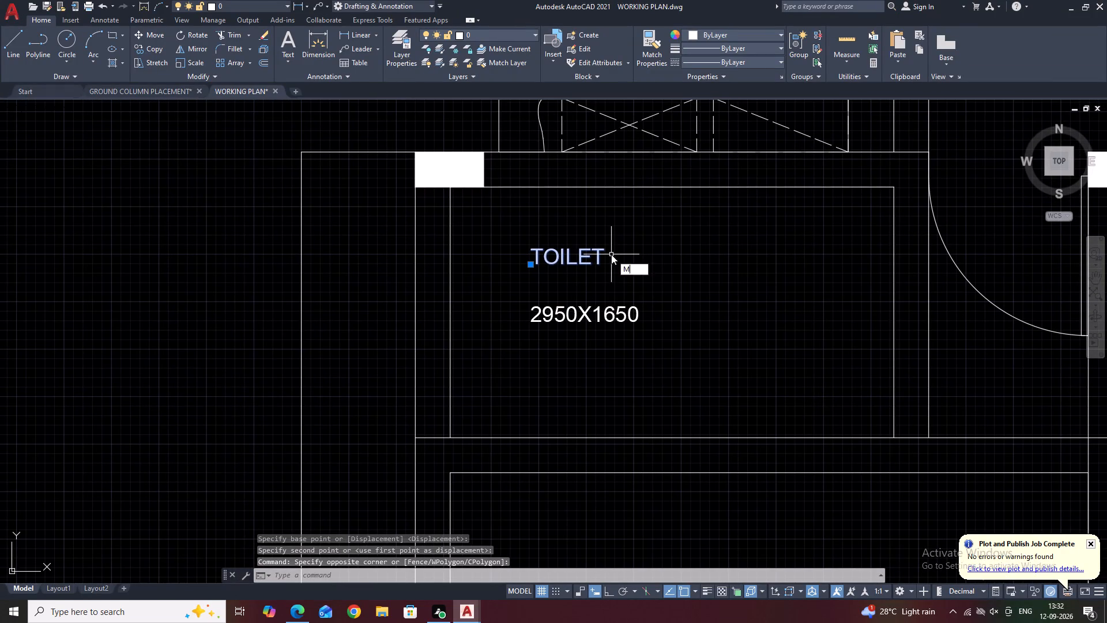
{"action": "key", "text": "space"}
{"action": "left_click", "coordinate": [626, 263]}
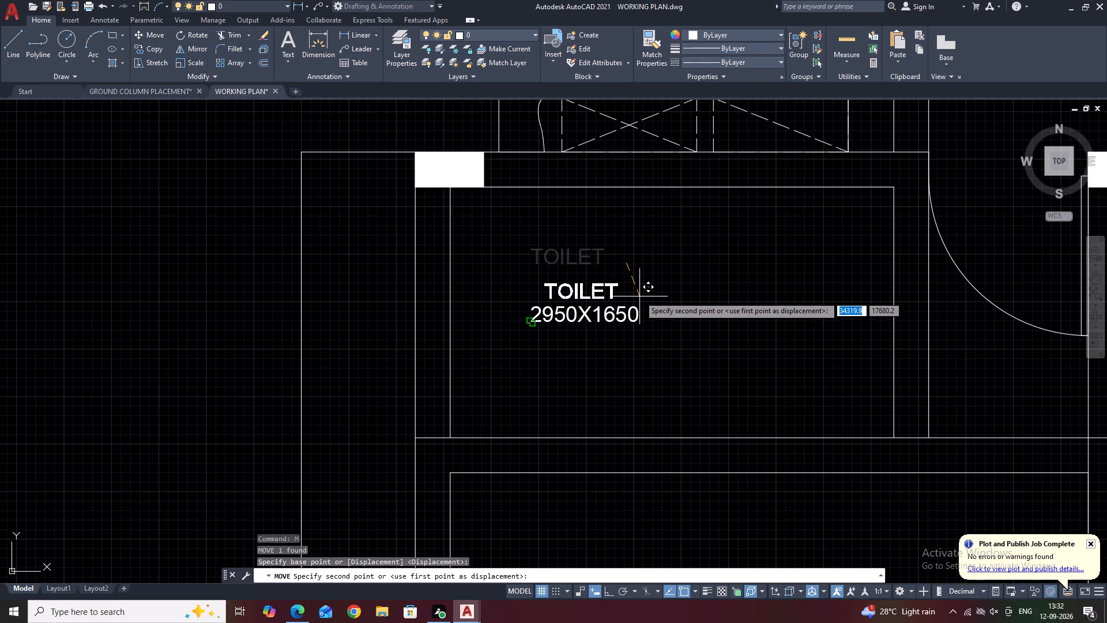
{"action": "left_click", "coordinate": [639, 296]}
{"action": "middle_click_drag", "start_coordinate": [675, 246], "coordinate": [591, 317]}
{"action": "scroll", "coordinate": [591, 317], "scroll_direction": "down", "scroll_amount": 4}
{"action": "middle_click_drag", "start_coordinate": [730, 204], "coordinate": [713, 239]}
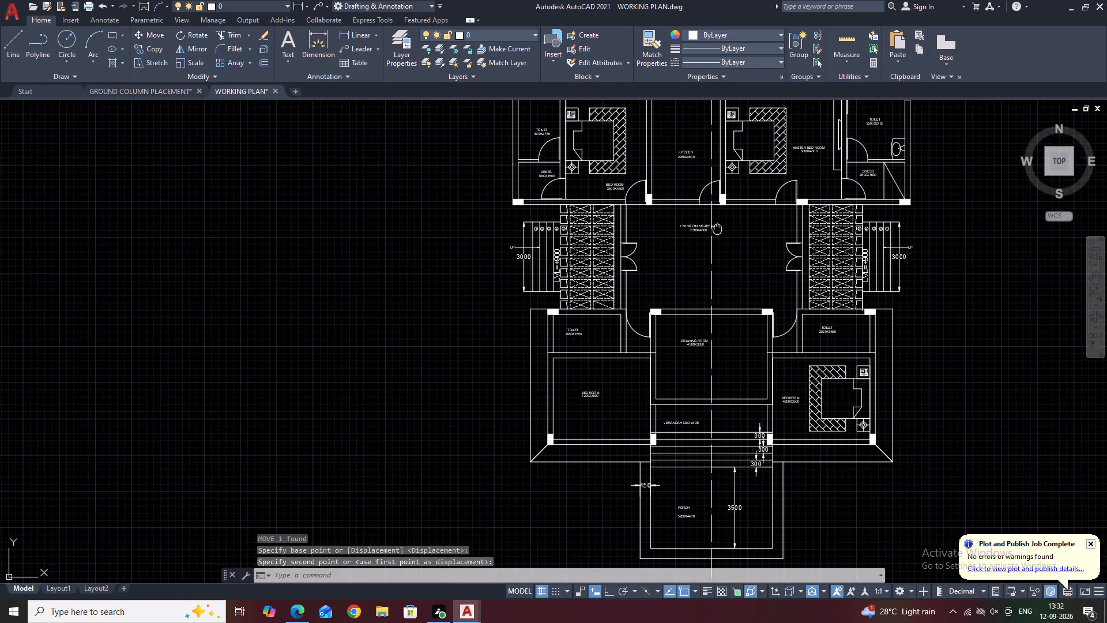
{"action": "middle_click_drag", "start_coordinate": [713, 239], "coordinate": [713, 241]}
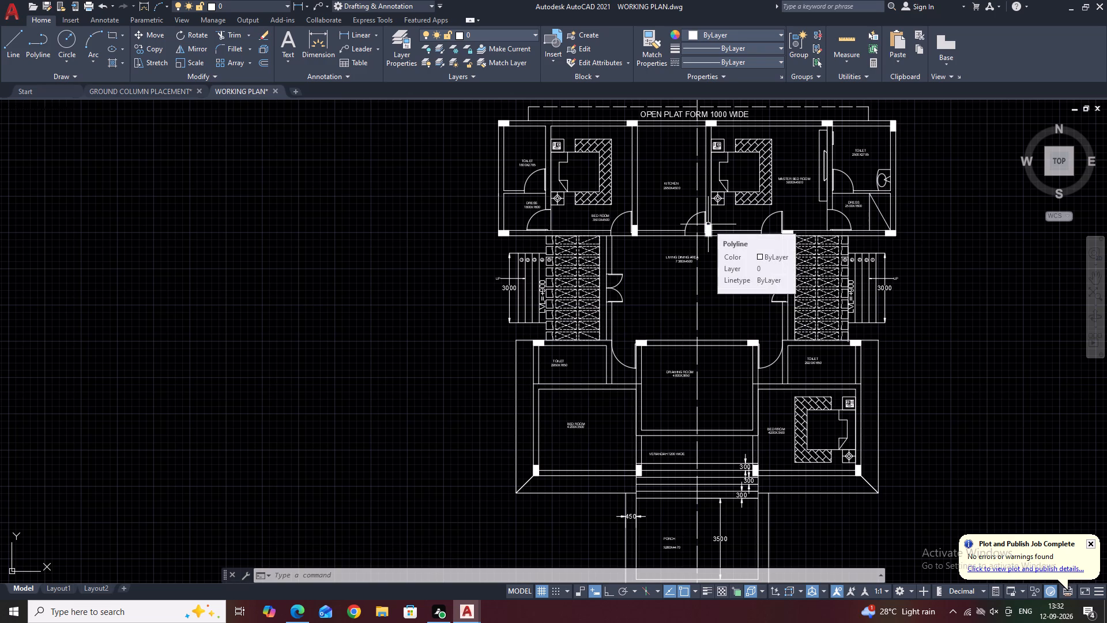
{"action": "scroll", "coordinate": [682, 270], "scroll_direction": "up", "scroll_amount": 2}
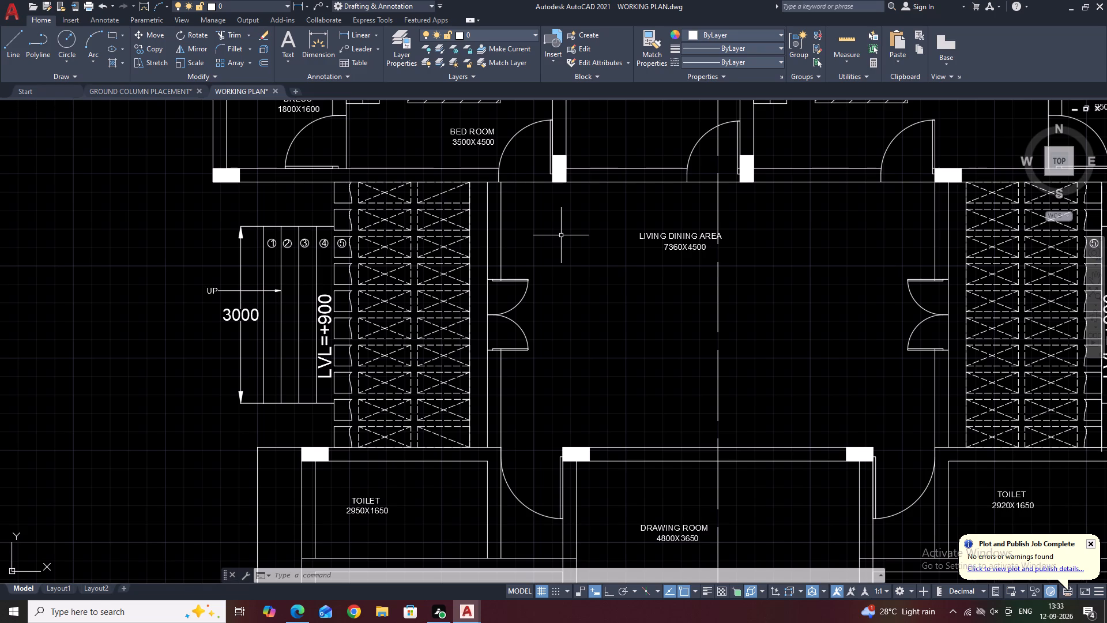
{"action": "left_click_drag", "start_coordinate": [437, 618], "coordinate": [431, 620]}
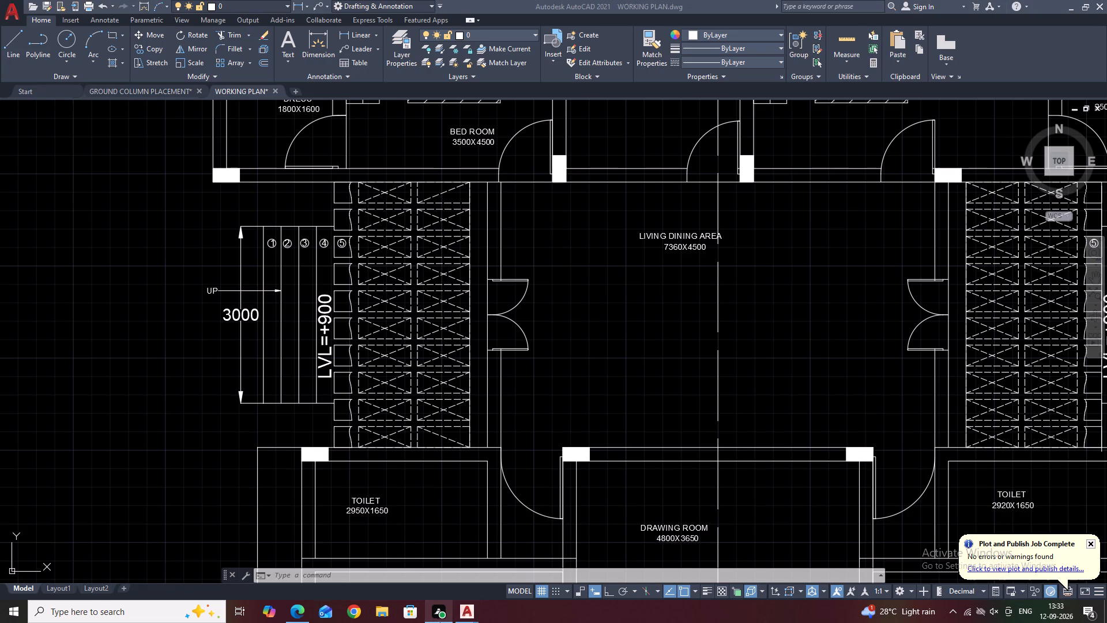